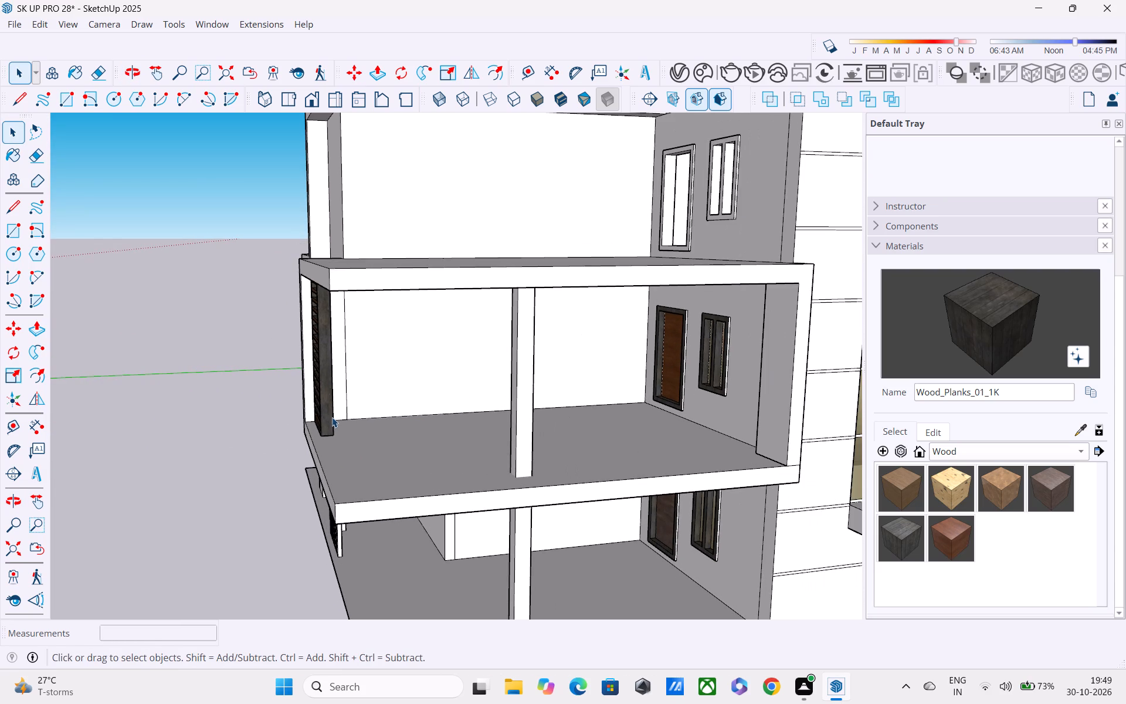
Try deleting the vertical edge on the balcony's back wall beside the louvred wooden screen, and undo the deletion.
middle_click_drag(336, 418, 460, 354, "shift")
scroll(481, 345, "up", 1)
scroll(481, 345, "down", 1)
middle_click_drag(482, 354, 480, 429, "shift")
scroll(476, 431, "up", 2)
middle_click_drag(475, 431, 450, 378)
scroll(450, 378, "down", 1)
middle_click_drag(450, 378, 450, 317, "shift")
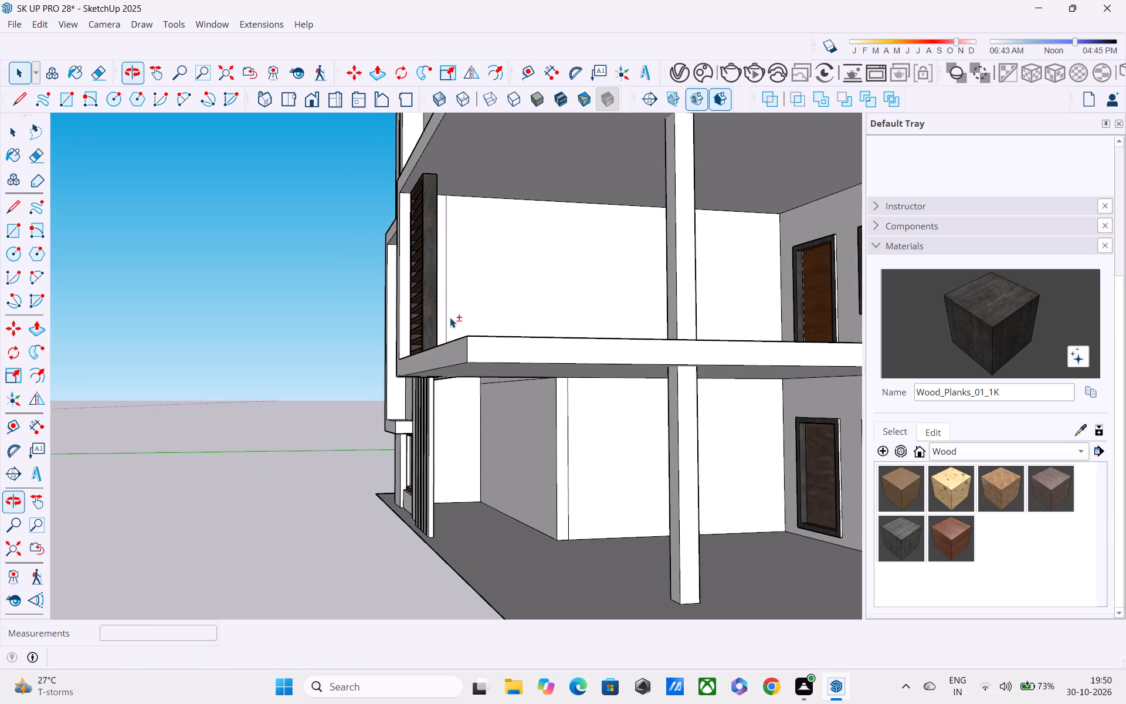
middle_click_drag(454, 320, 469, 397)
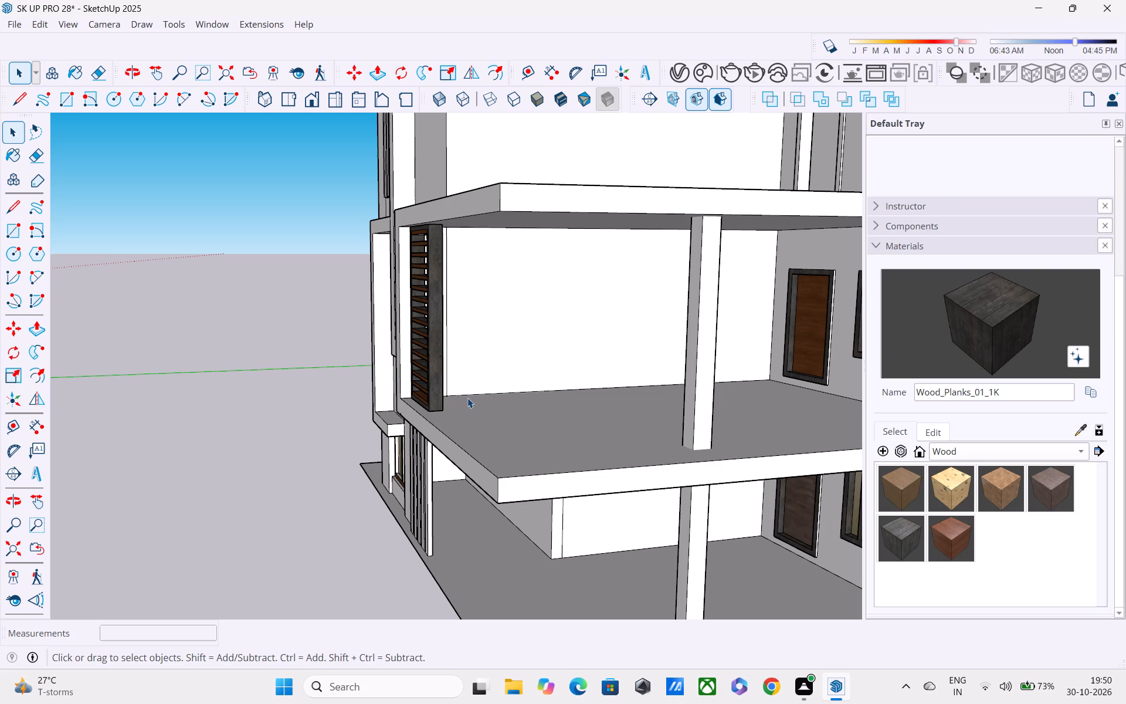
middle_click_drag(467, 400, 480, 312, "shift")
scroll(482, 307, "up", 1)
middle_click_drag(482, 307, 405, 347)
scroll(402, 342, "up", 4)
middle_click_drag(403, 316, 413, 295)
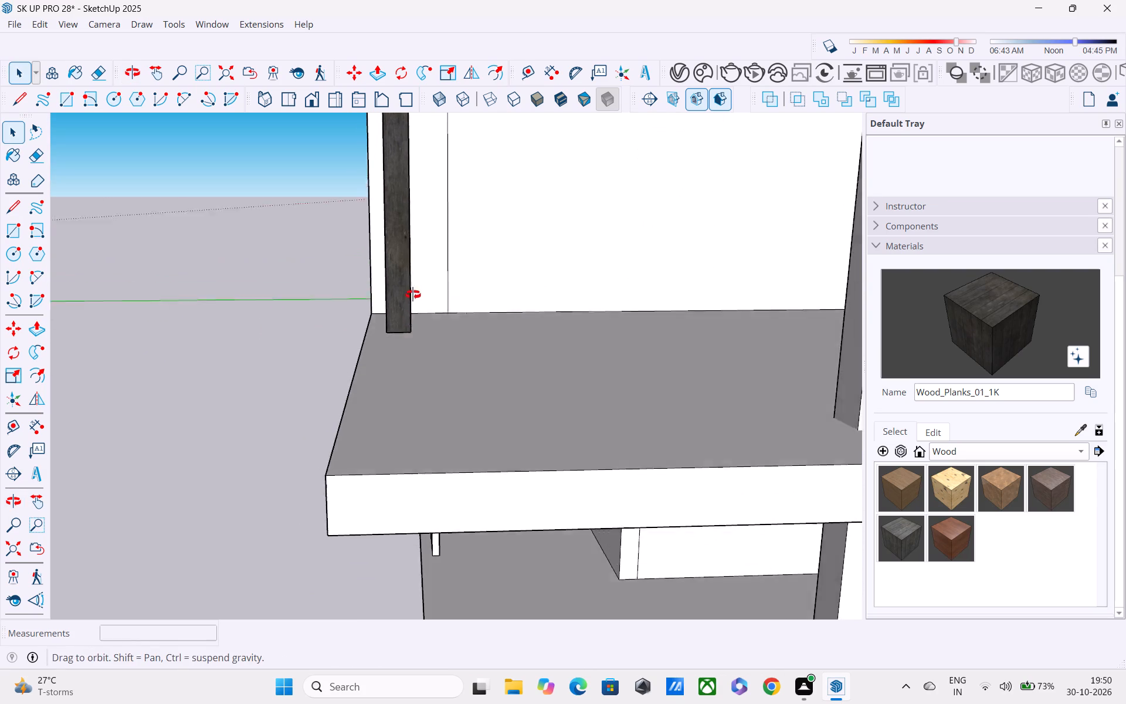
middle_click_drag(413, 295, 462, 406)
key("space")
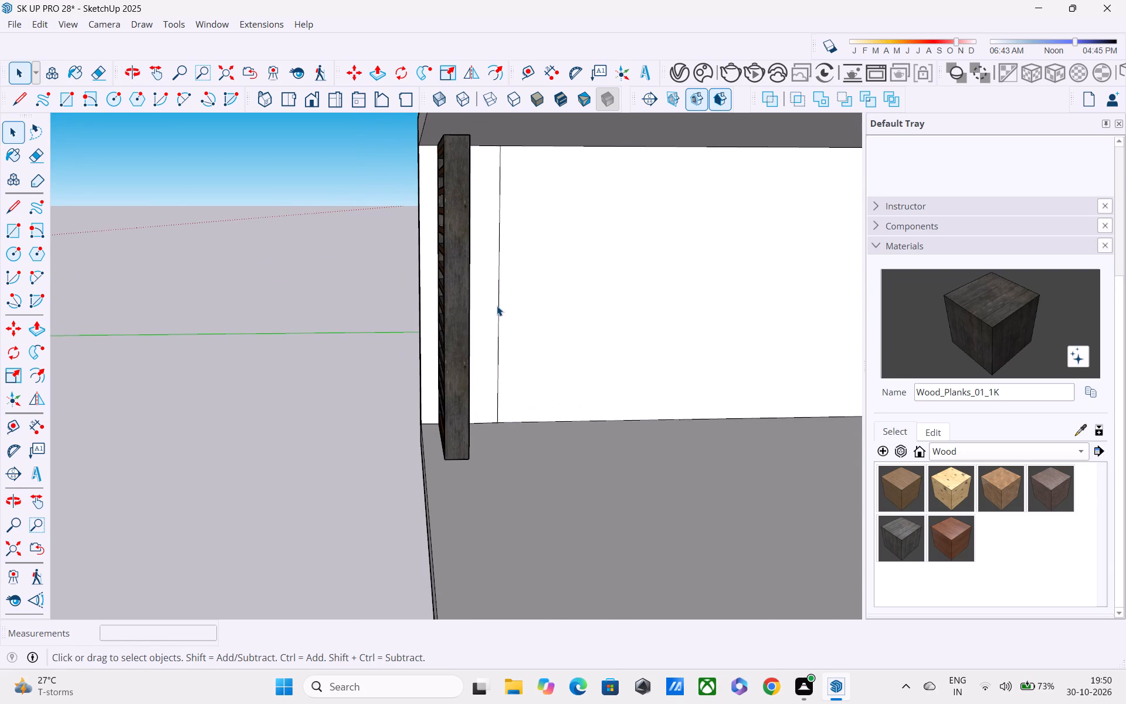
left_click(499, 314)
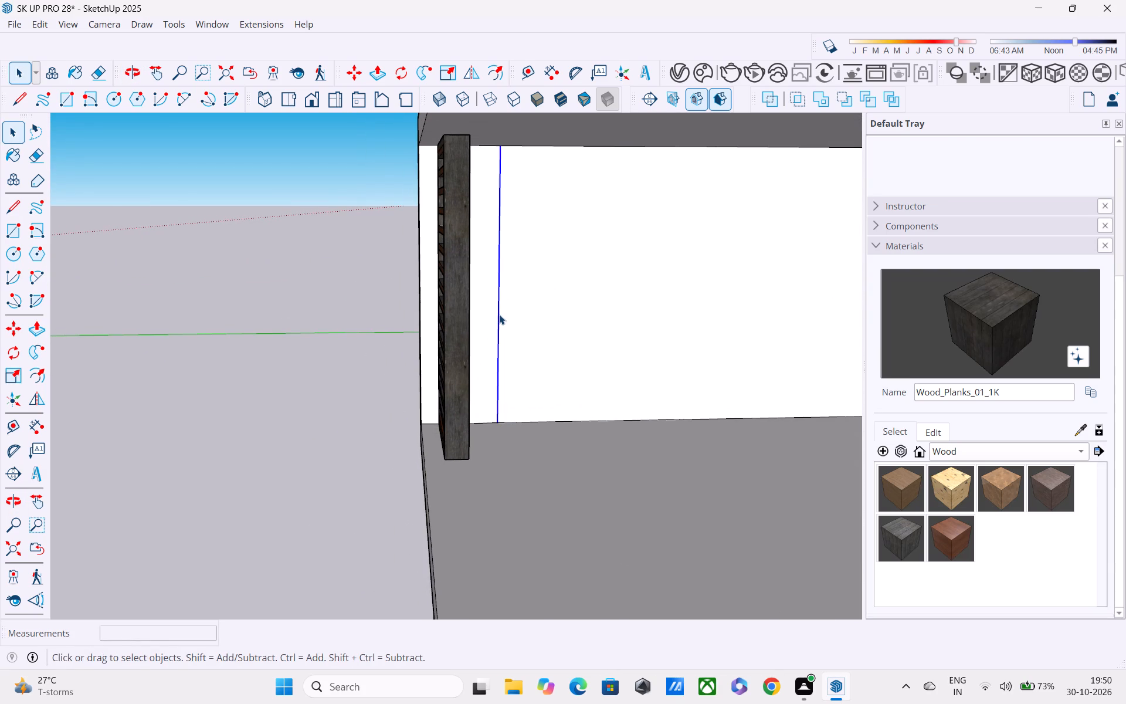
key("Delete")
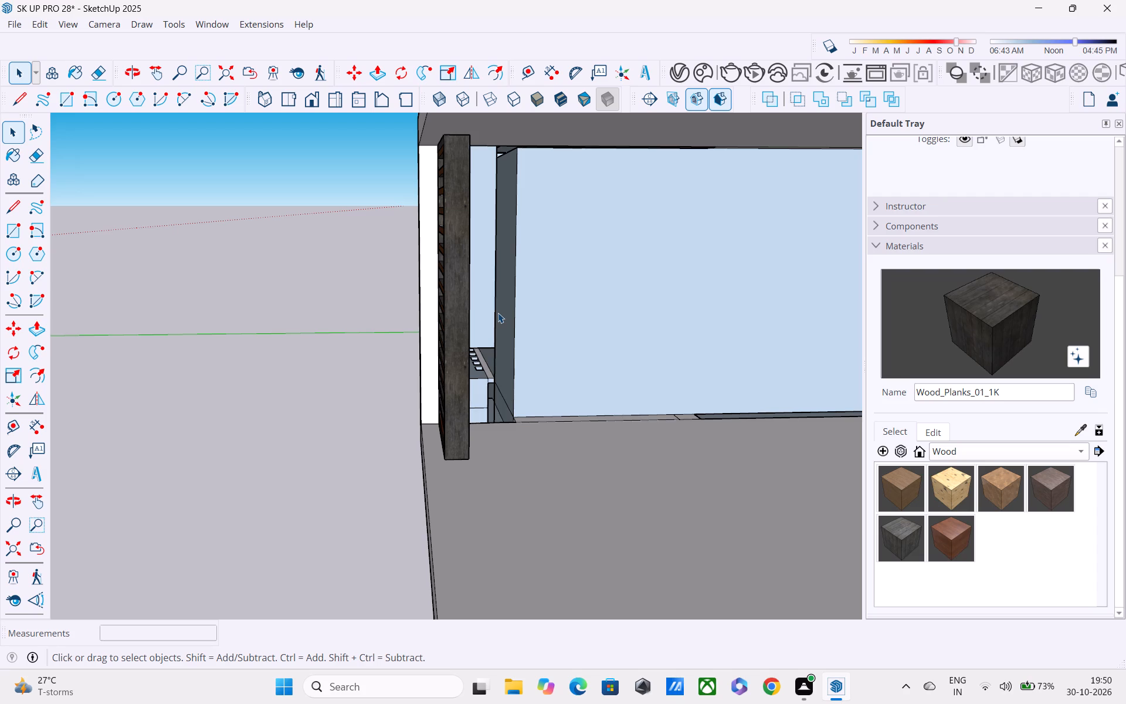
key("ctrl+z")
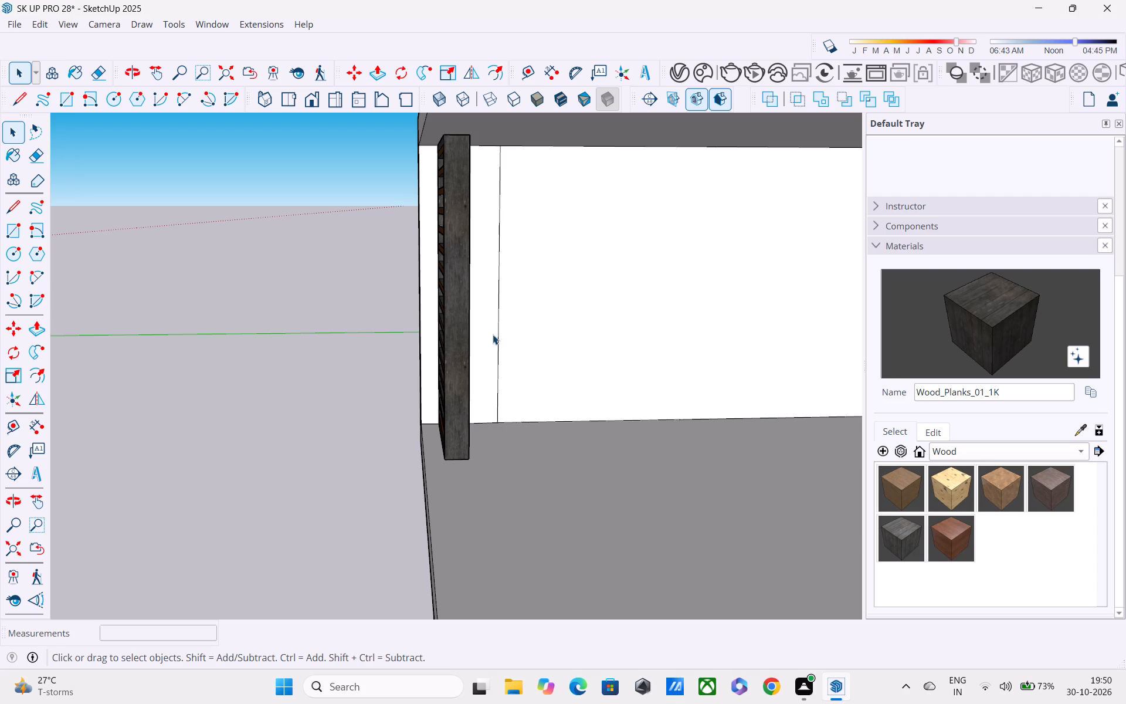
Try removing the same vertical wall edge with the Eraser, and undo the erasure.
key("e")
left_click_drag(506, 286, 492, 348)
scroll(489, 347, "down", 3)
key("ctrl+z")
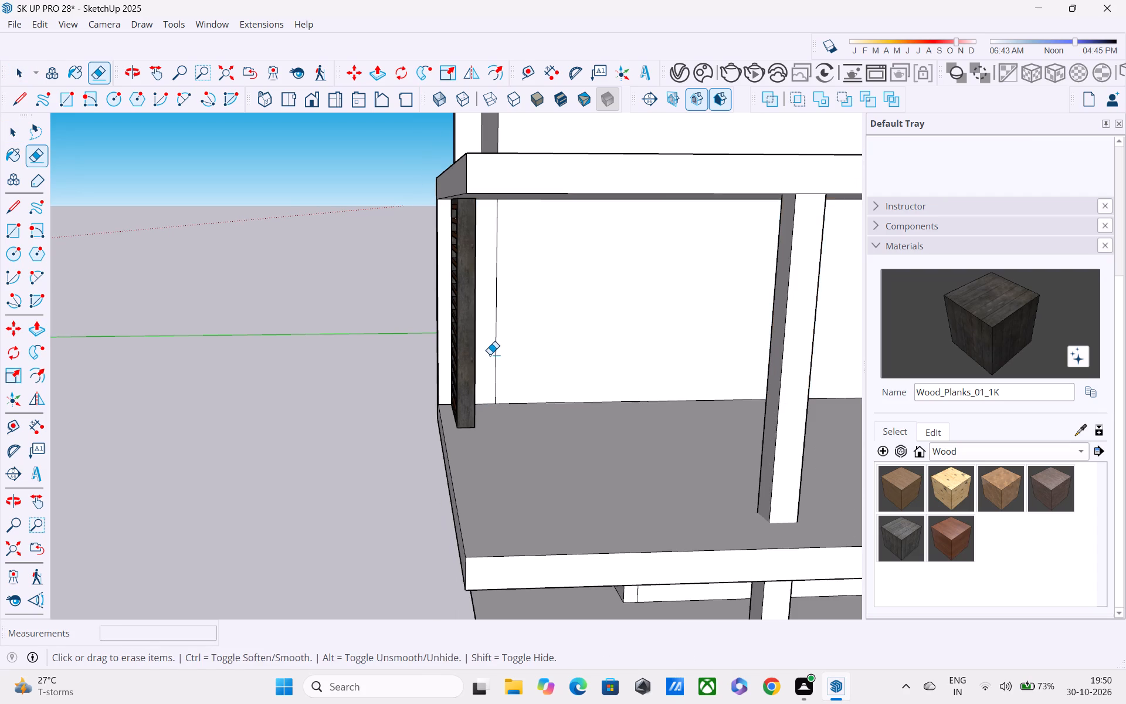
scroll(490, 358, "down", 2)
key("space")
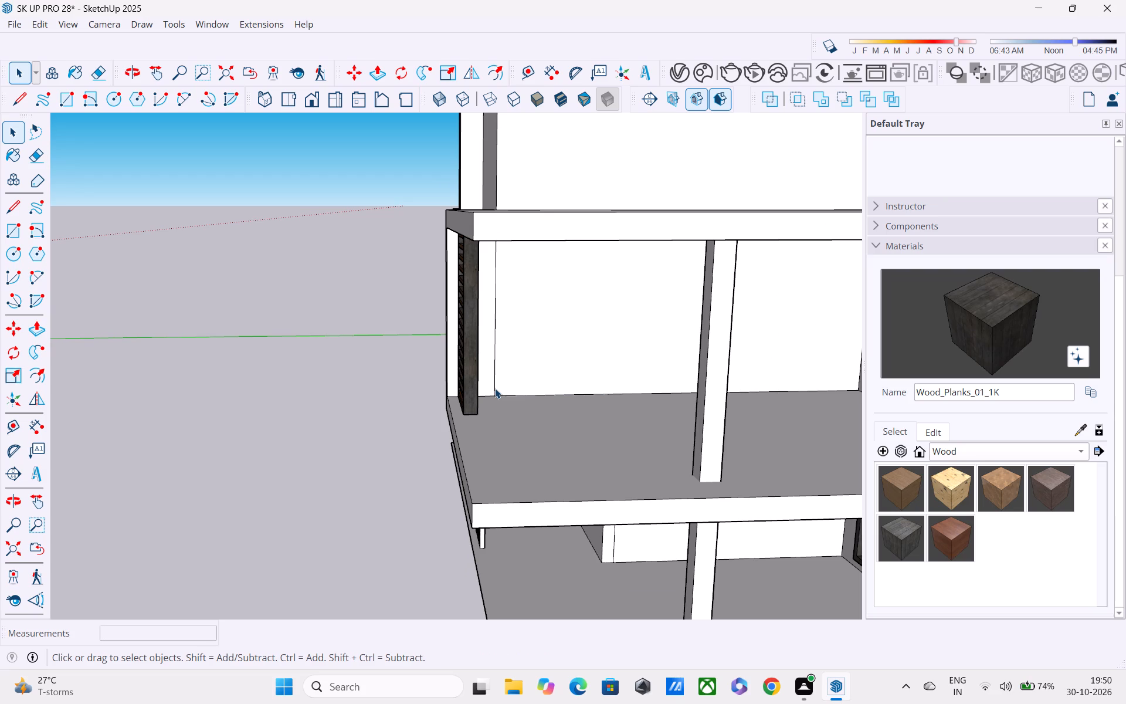
Examine the first-floor balcony from outside and above, checking its slab edges, column, louvred screen and adjoining walls.
scroll(501, 394, "down", 3)
middle_click_drag(518, 372, 596, 248)
scroll(599, 248, "up", 1)
scroll(617, 265, "down", 3)
middle_click_drag(640, 304, 691, 329)
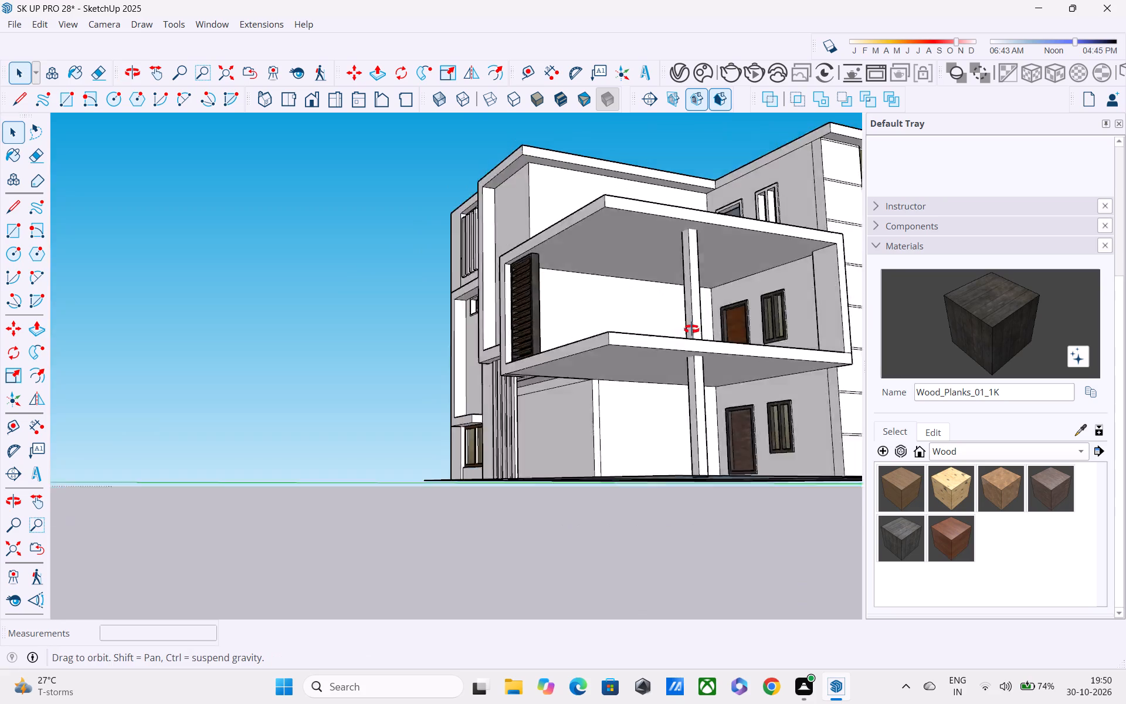
middle_click_drag(691, 329, 755, 367)
middle_click_drag(755, 367, 645, 310, "shift")
scroll(645, 310, "up", 1)
scroll(650, 299, "down", 5)
middle_click_drag(656, 303, 679, 339)
scroll(679, 313, "up", 3)
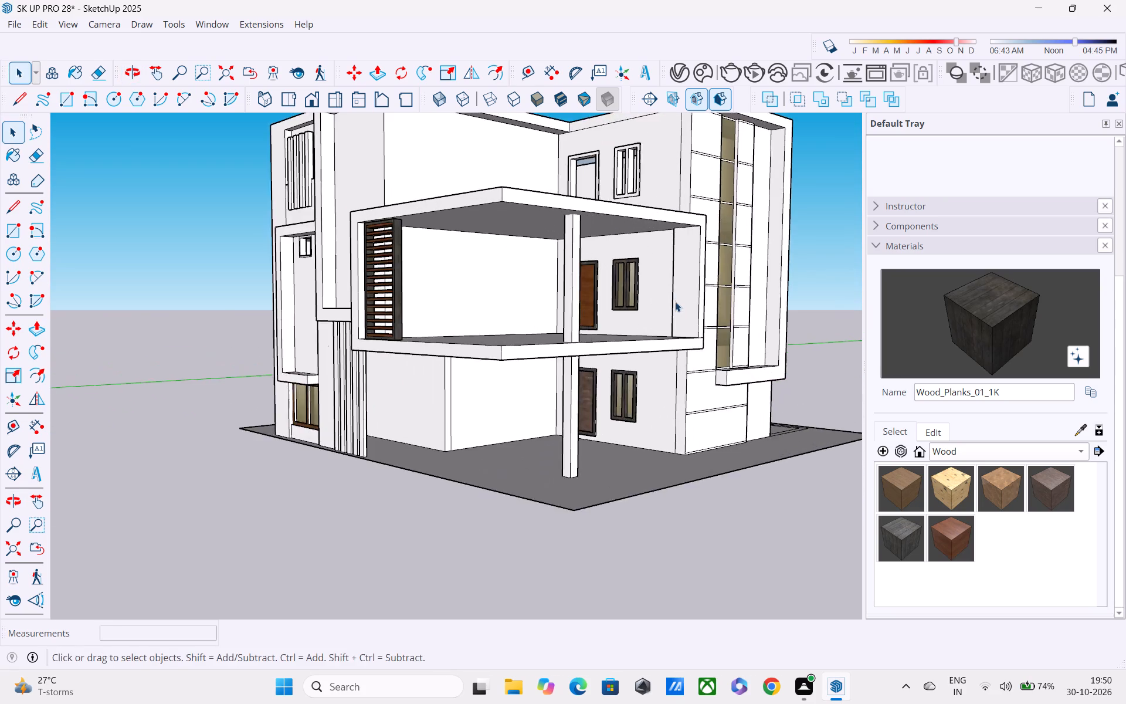
scroll(675, 302, "up", 3)
middle_click_drag(675, 297, 706, 313)
scroll(703, 313, "up", 8)
middle_click_drag(689, 296, 753, 307)
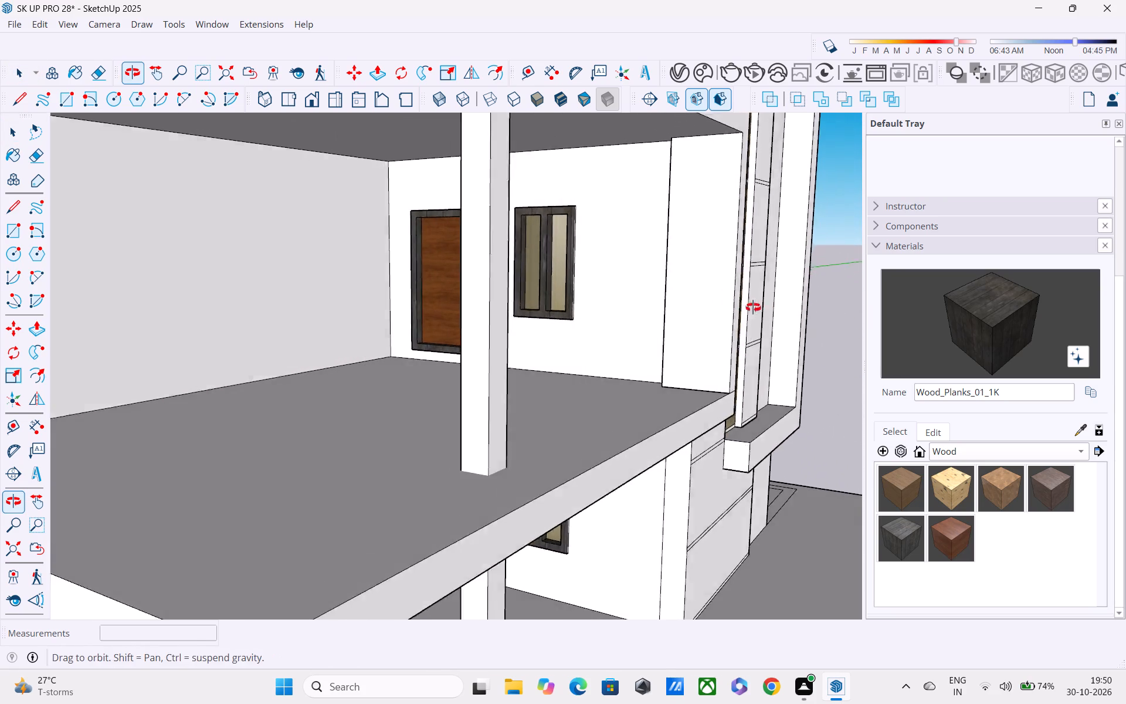
middle_click_drag(753, 307, 860, 295)
middle_click_drag(860, 296, 707, 292)
scroll(700, 289, "down", 5)
middle_click_drag(698, 289, 698, 289)
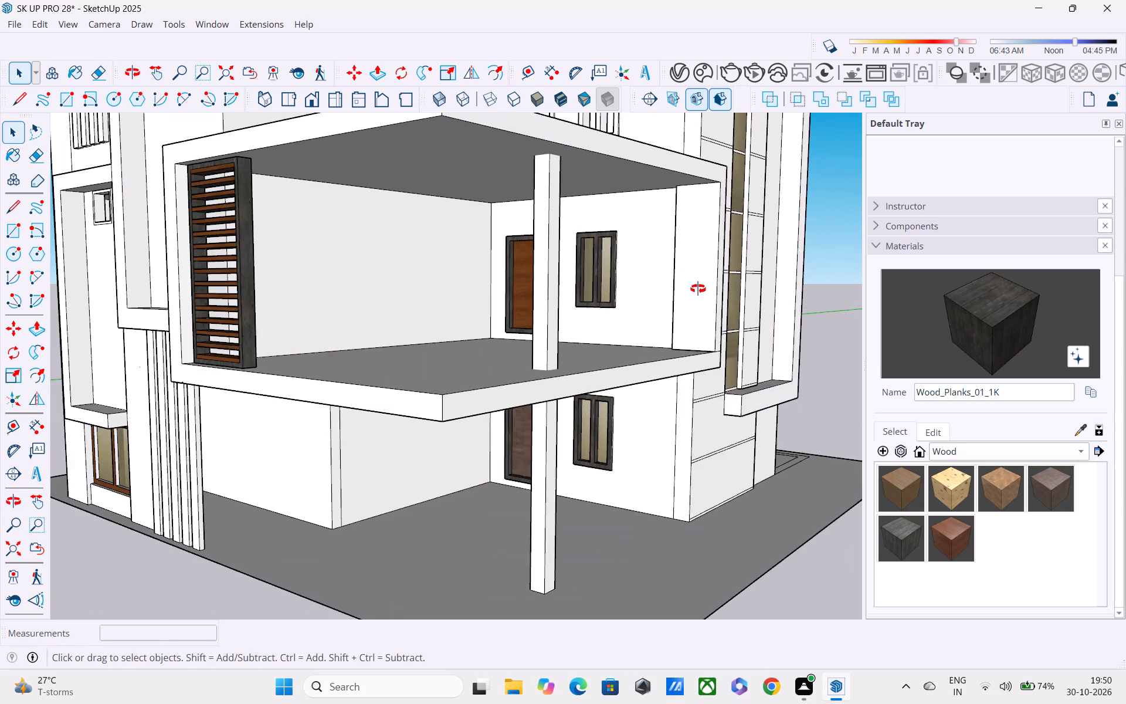
middle_click_drag(698, 289, 613, 279)
scroll(612, 282, "down", 6)
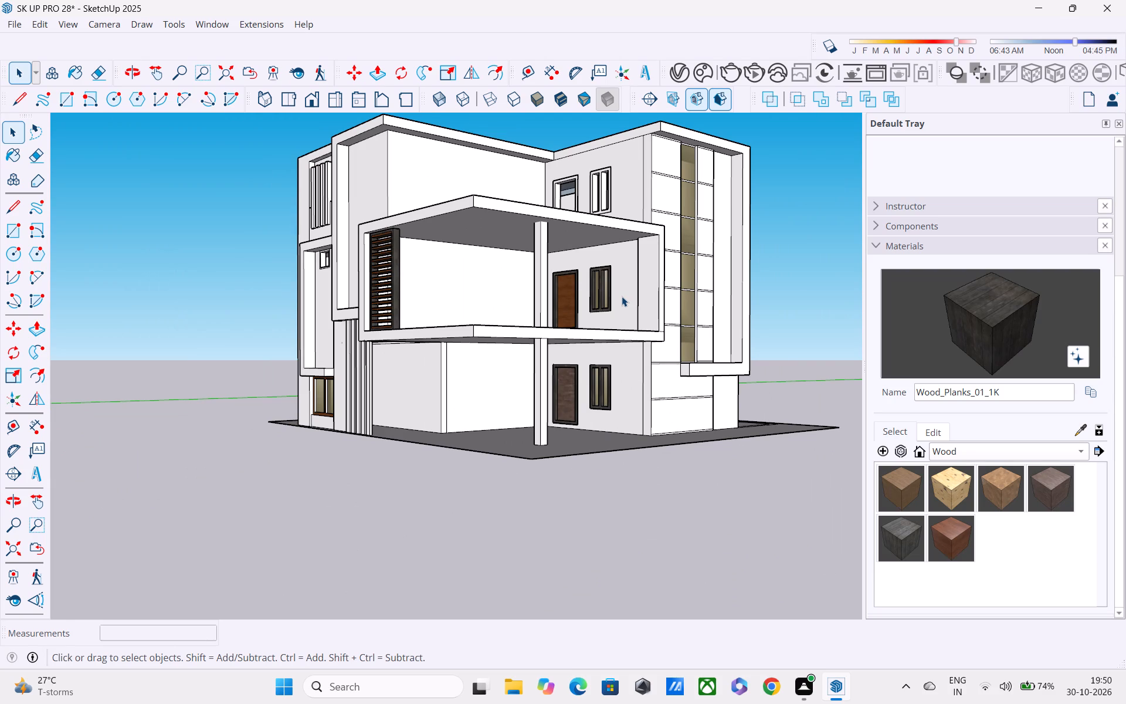
scroll(622, 297, "down", 1)
middle_click_drag(622, 297, 562, 365)
scroll(562, 365, "up", 1)
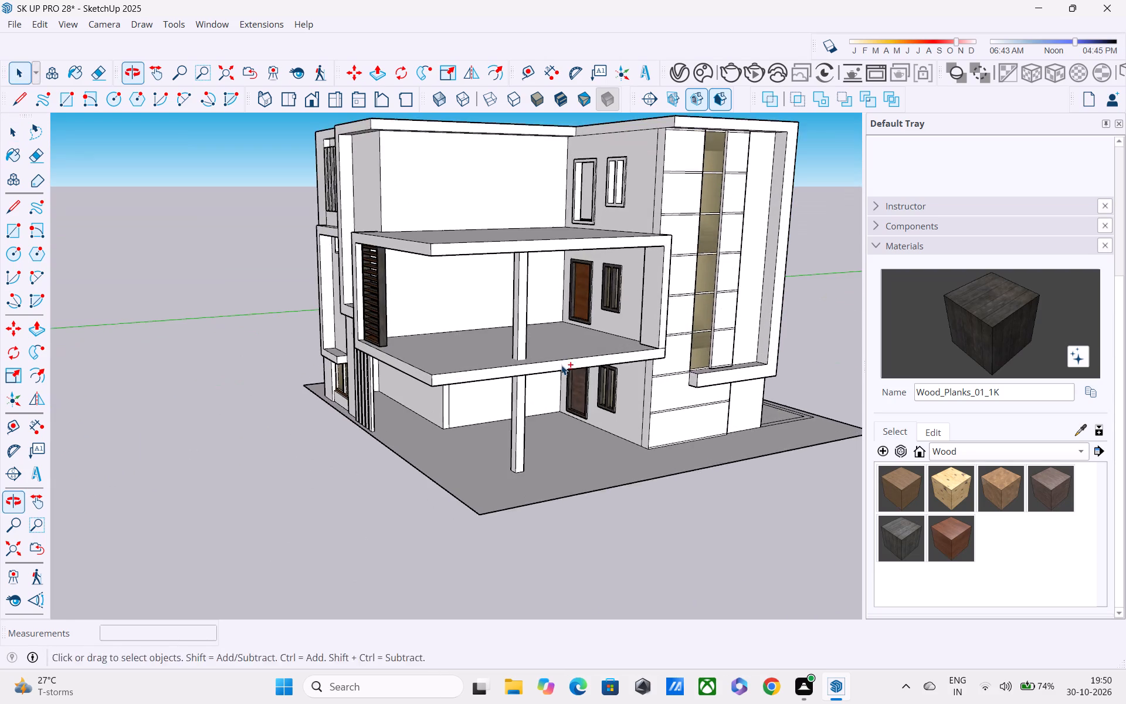
middle_click_drag(561, 365, 628, 380, "shift")
middle_click_drag(637, 364, 582, 404)
middle_click_drag(566, 398, 632, 282, "shift")
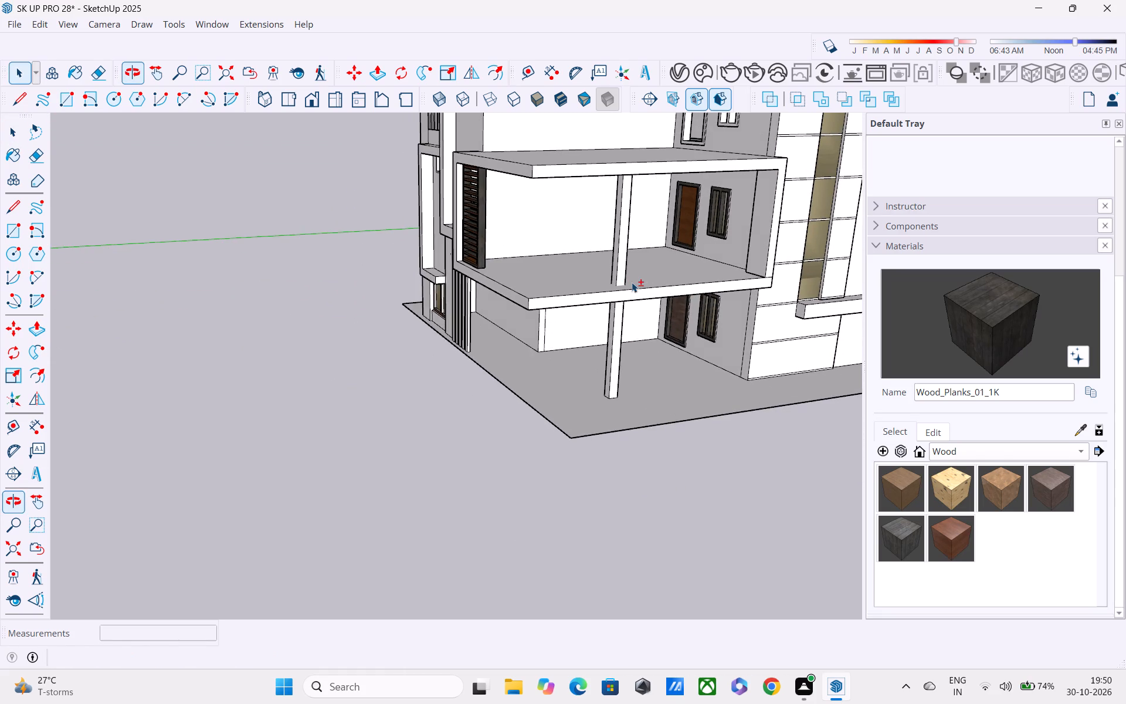
scroll(632, 282, "up", 1)
middle_click_drag(636, 284, 737, 408, "shift")
scroll(737, 408, "up", 3)
middle_click_drag(728, 406, 604, 424)
scroll(563, 413, "up", 1)
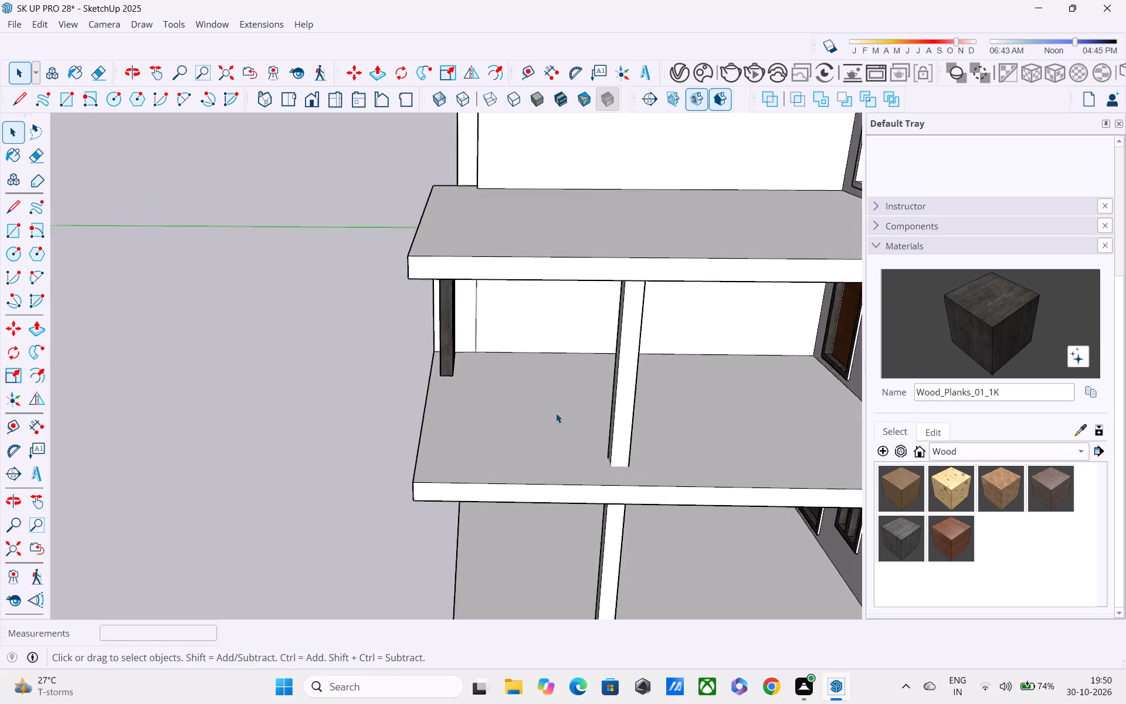
scroll(556, 413, "up", 3)
middle_click_drag(535, 413, 533, 343)
middle_click_drag(533, 343, 540, 312, "shift")
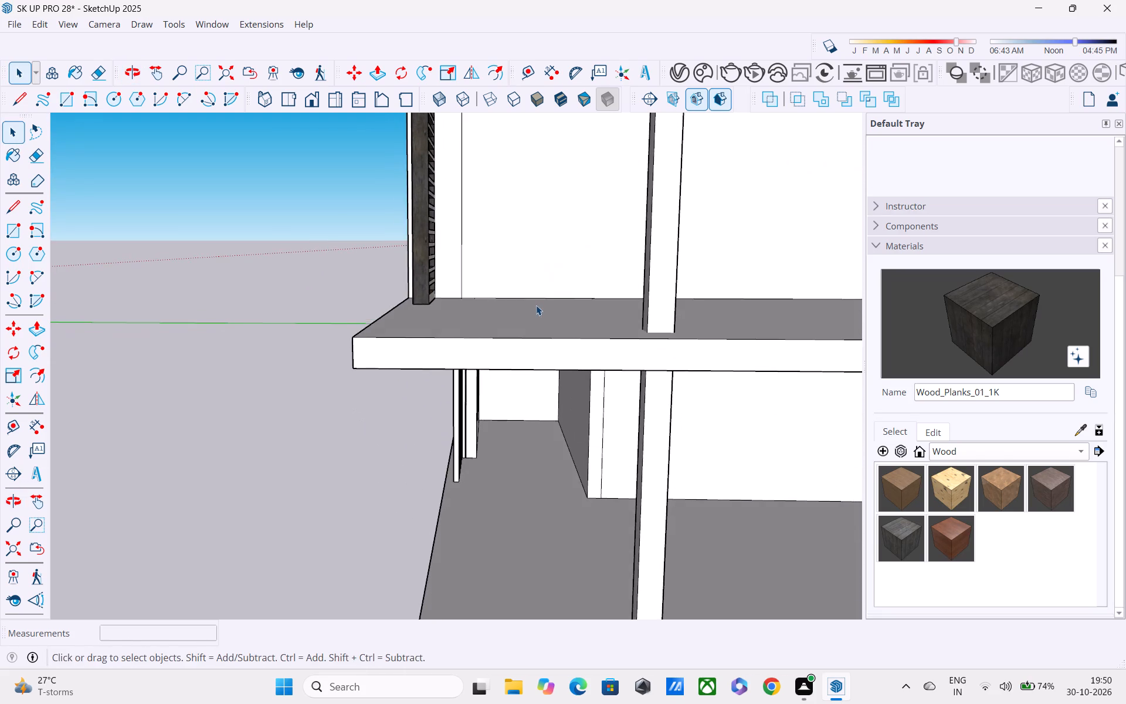
scroll(536, 305, "down", 1)
middle_click_drag(536, 305, 517, 303)
scroll(517, 301, "down", 2)
middle_click_drag(517, 301, 531, 350)
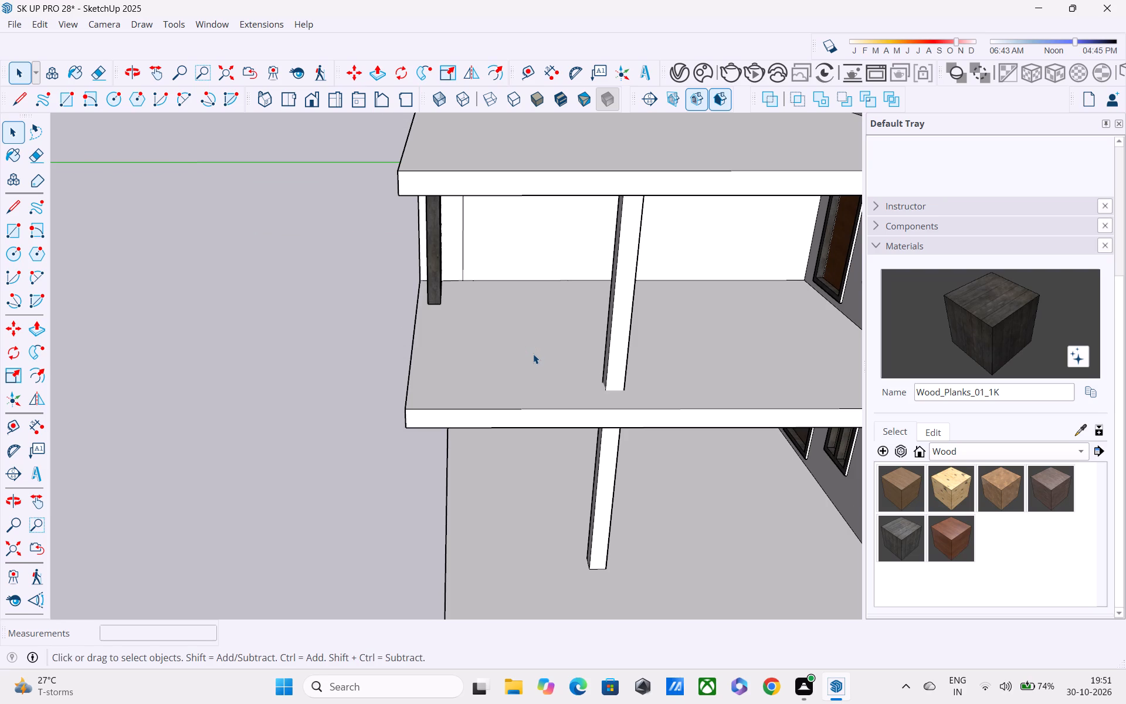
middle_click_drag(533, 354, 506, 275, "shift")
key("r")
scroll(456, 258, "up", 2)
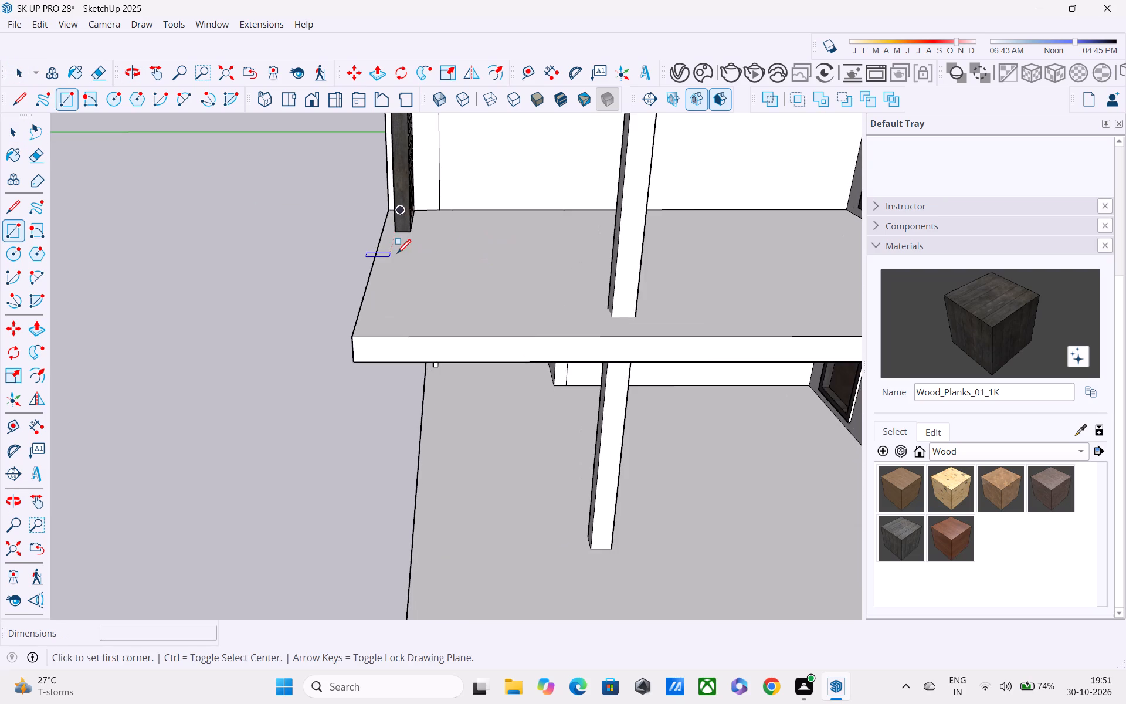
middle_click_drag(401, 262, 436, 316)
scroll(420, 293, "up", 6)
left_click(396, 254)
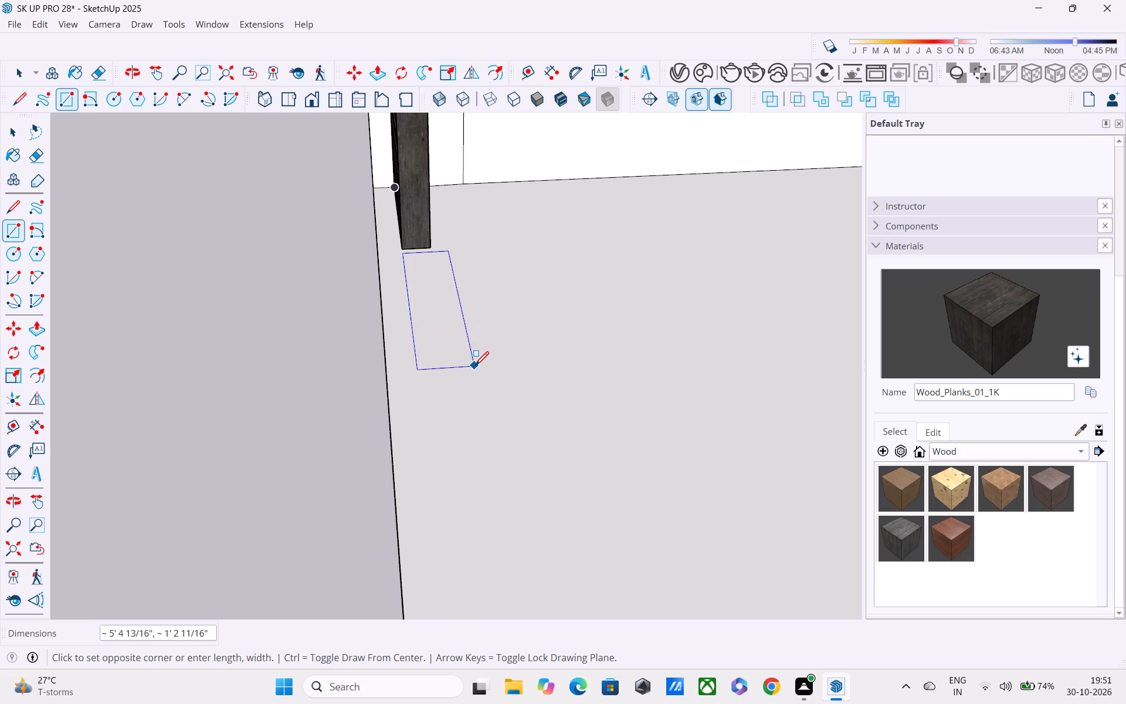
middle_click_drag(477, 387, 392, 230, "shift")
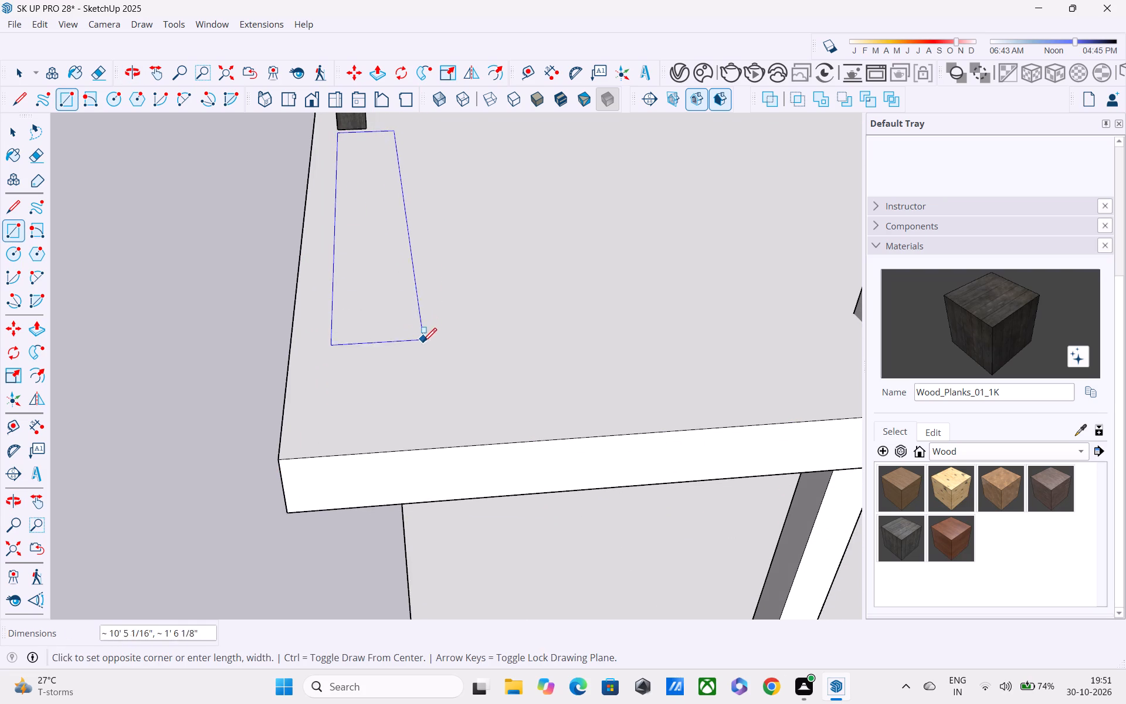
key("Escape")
Draw a narrow rectangle about 12' 9" by 1' on the balcony floor, from beside the louvred screen's foot along the slab's outer edge.
scroll(332, 148, "up", 2)
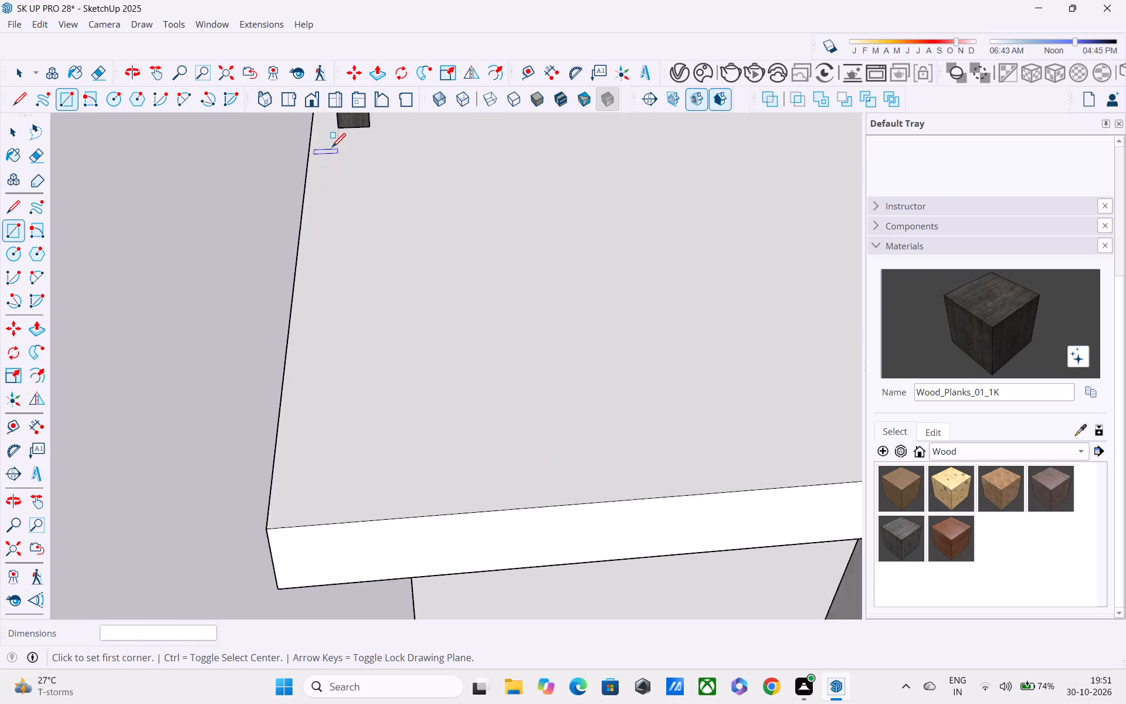
scroll(332, 148, "up", 4)
middle_click_drag(338, 155, 418, 293, "shift")
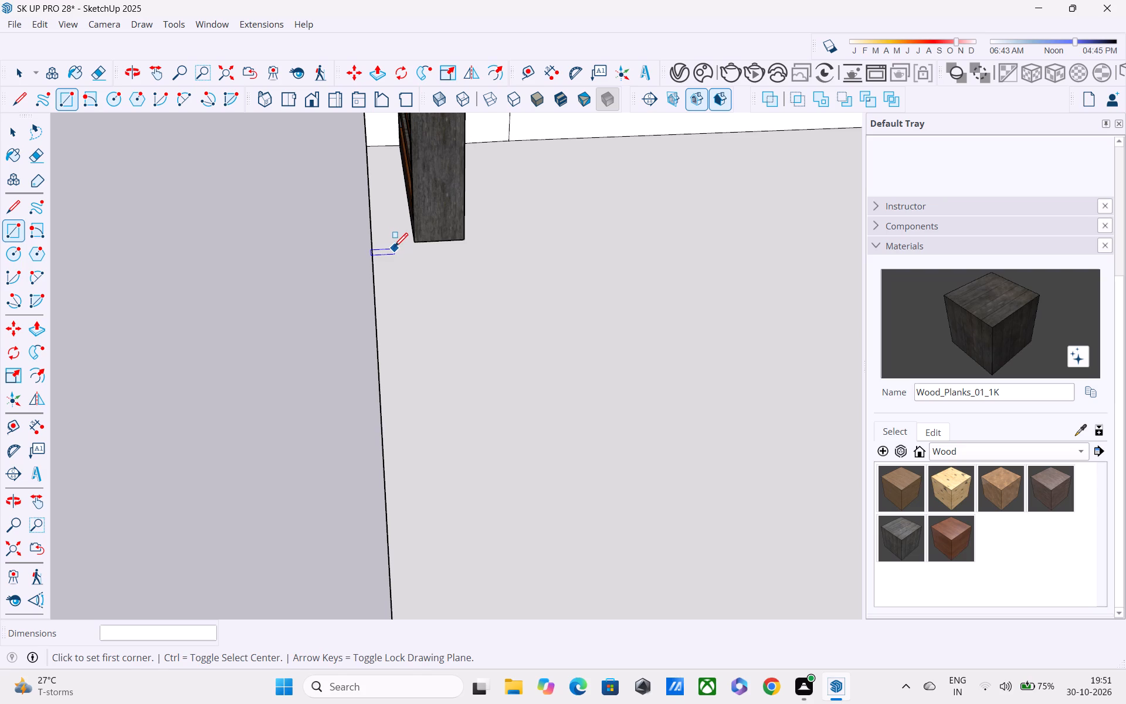
left_click(394, 248)
scroll(511, 378, "down", 2)
middle_click_drag(511, 380, 440, 263, "shift")
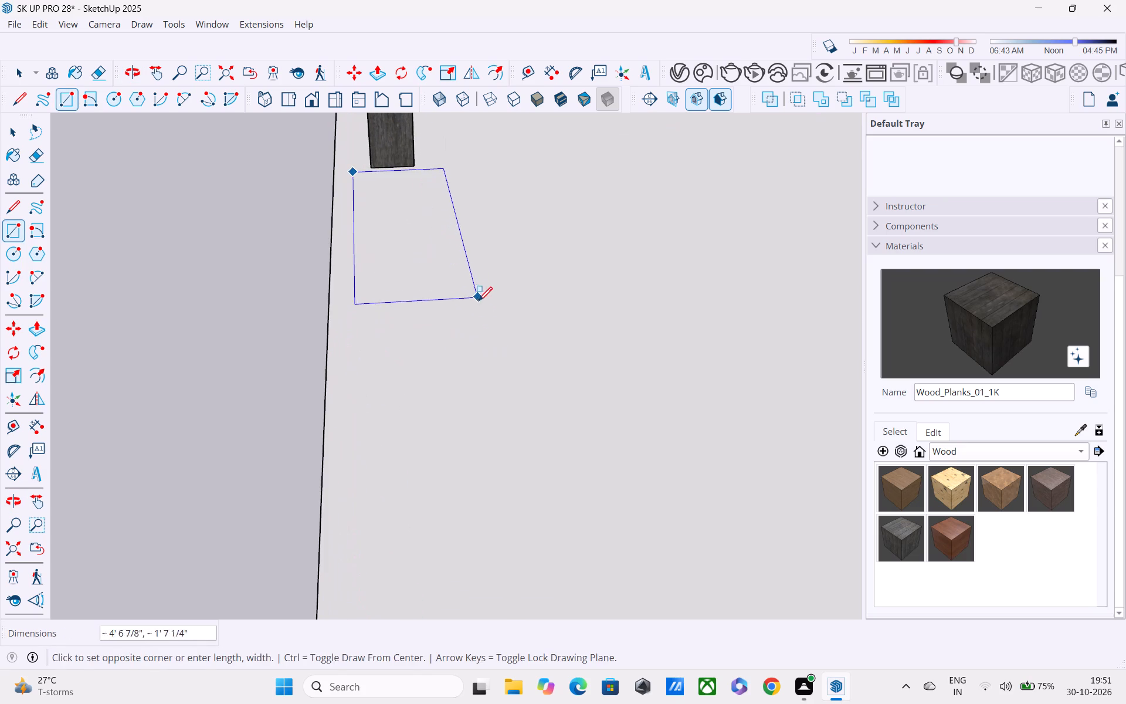
middle_click_drag(478, 303, 420, 210, "shift")
middle_click_drag(429, 348, 392, 213, "shift")
middle_click_drag(393, 356, 407, 258)
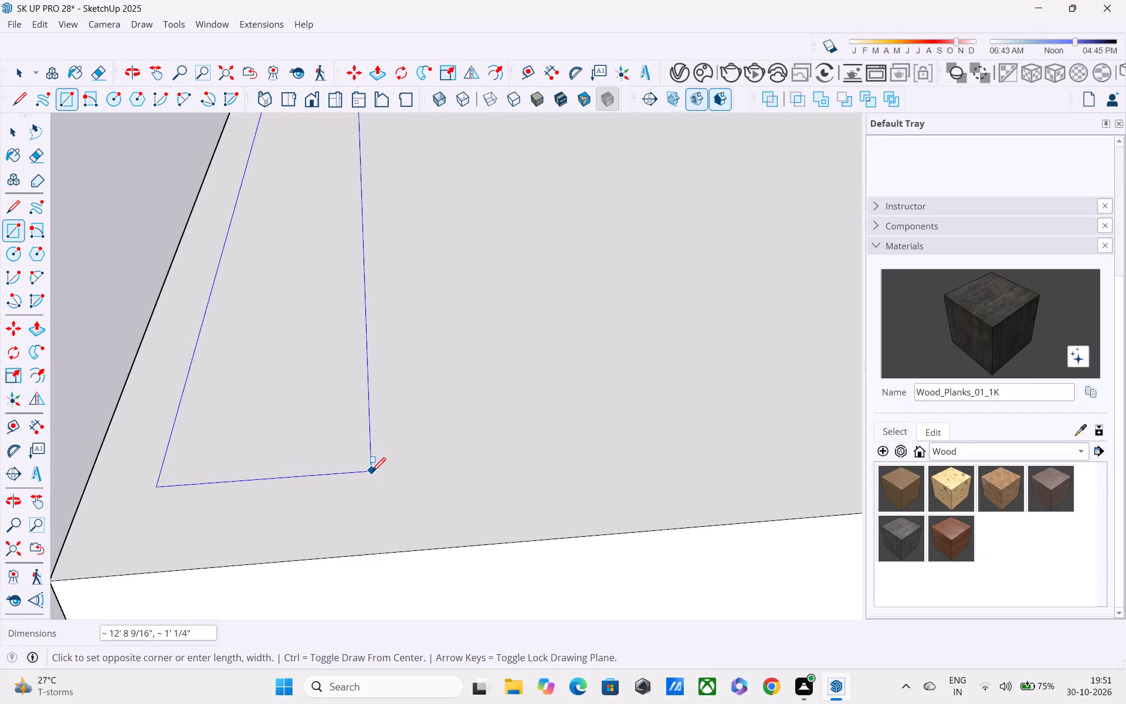
left_click(362, 480)
Draw a second rectangle about 24' 6" by 1' 2" on the balcony floor, from the first strip's outer corner along the adjoining open edge to the wall.
middle_click_drag(367, 482, 433, 524)
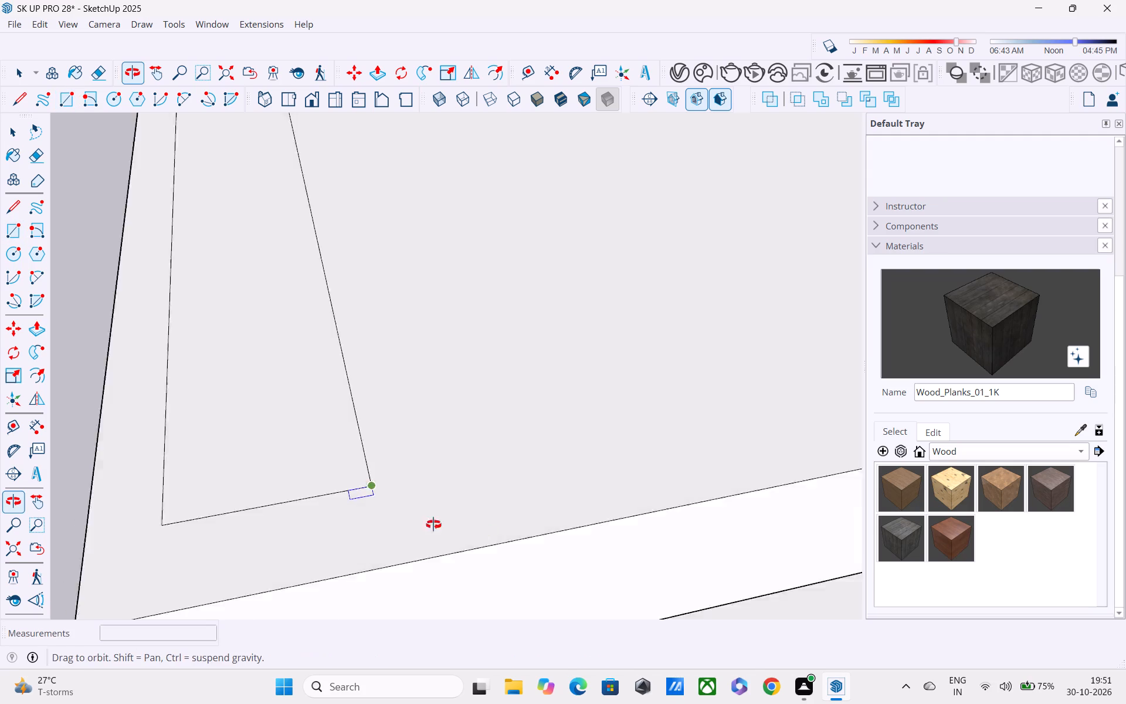
middle_click_drag(433, 524, 635, 511)
scroll(623, 487, "down", 4)
middle_click_drag(370, 530, 636, 404)
scroll(636, 408, "up", 1)
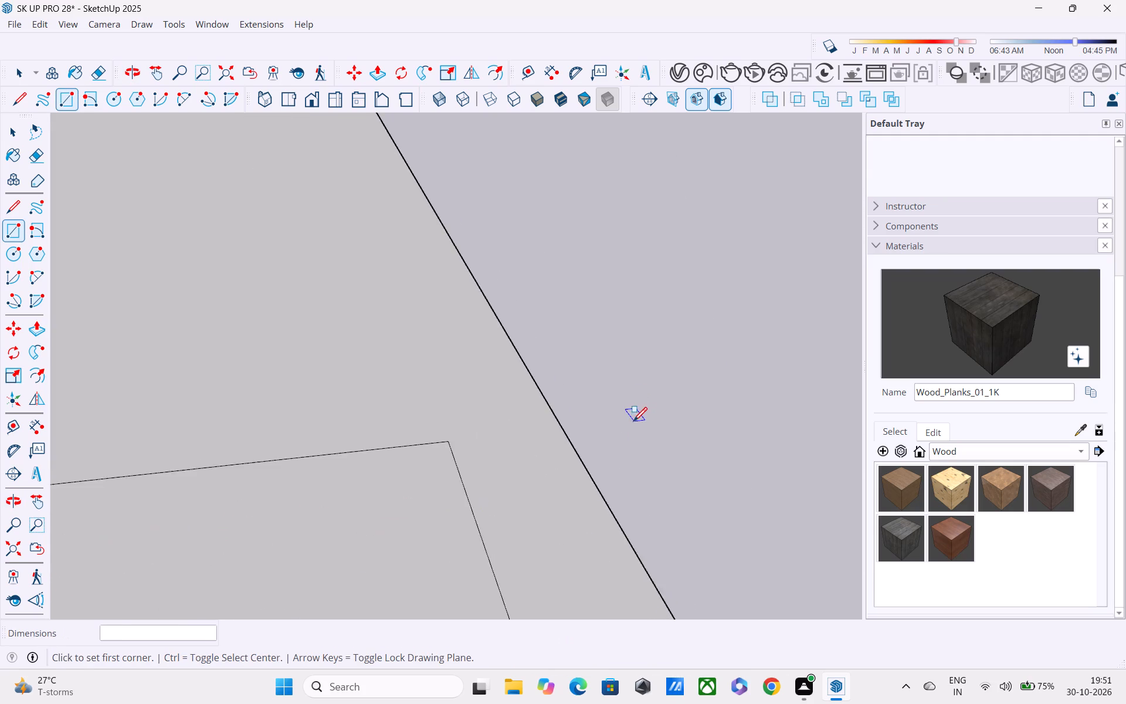
scroll(632, 431, "down", 3)
middle_click_drag(566, 462, 527, 417)
middle_click_drag(546, 441, 563, 506, "shift")
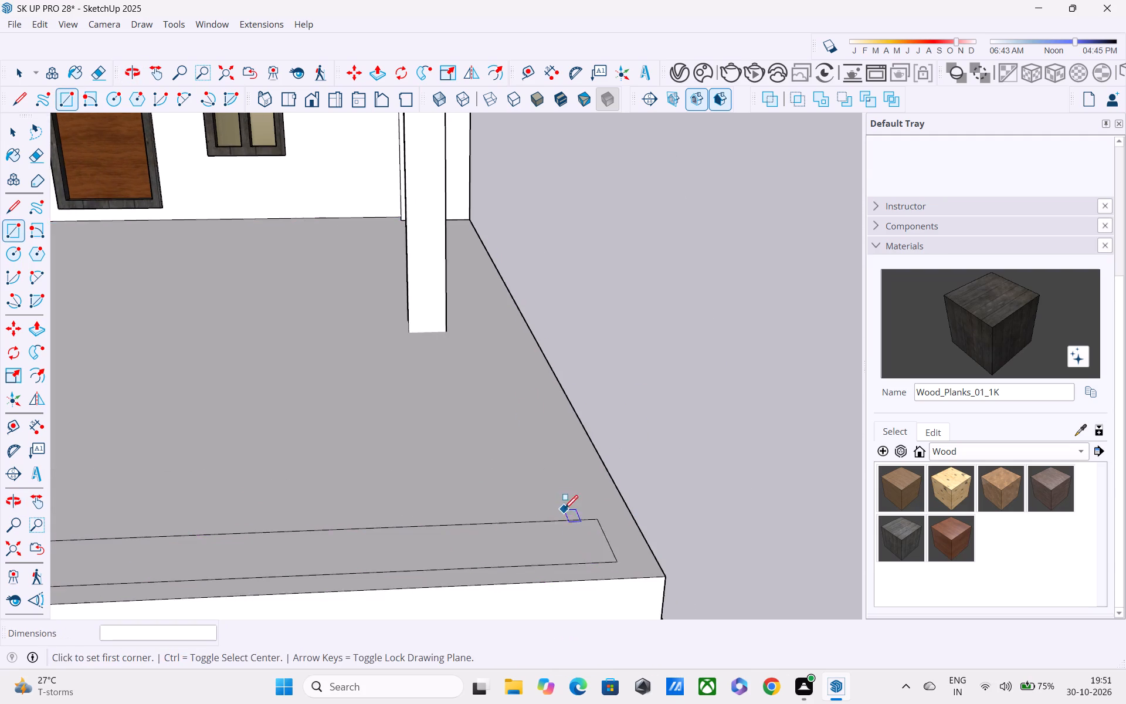
scroll(569, 529, "up", 2)
middle_click_drag(574, 541, 517, 439)
middle_click_drag(541, 509, 503, 363, "shift")
middle_click_drag(536, 392, 559, 442)
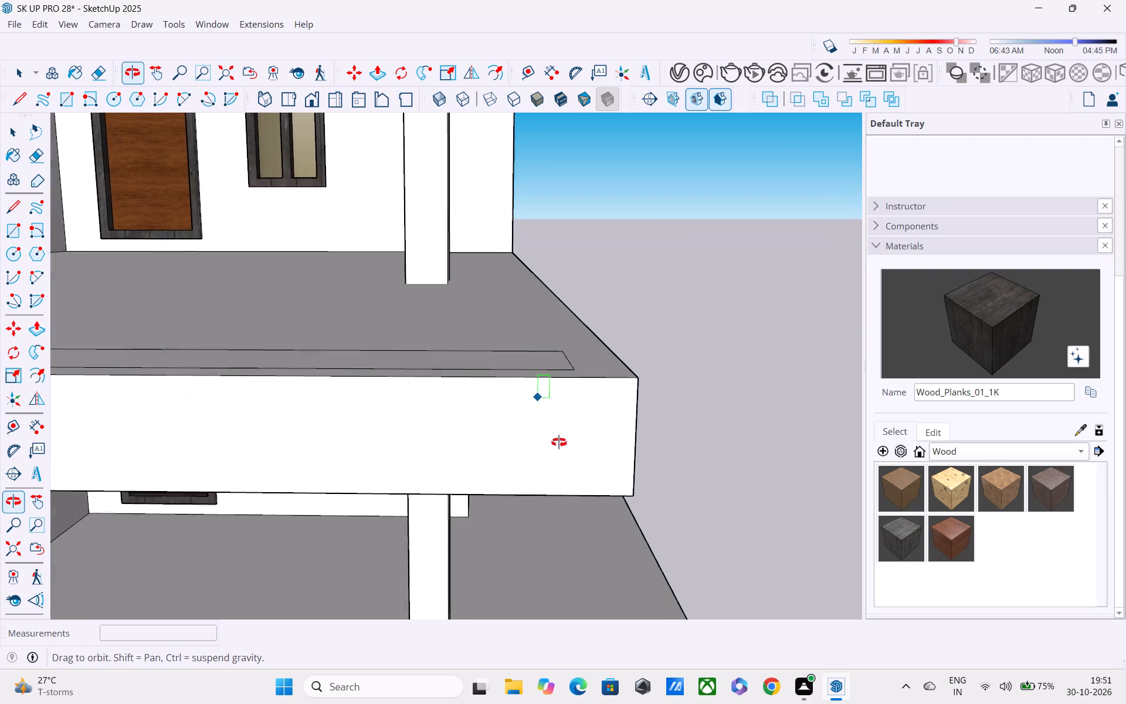
middle_click_drag(559, 442, 561, 448)
middle_click_drag(558, 434, 608, 527, "shift")
scroll(616, 486, "up", 2)
left_click(620, 453)
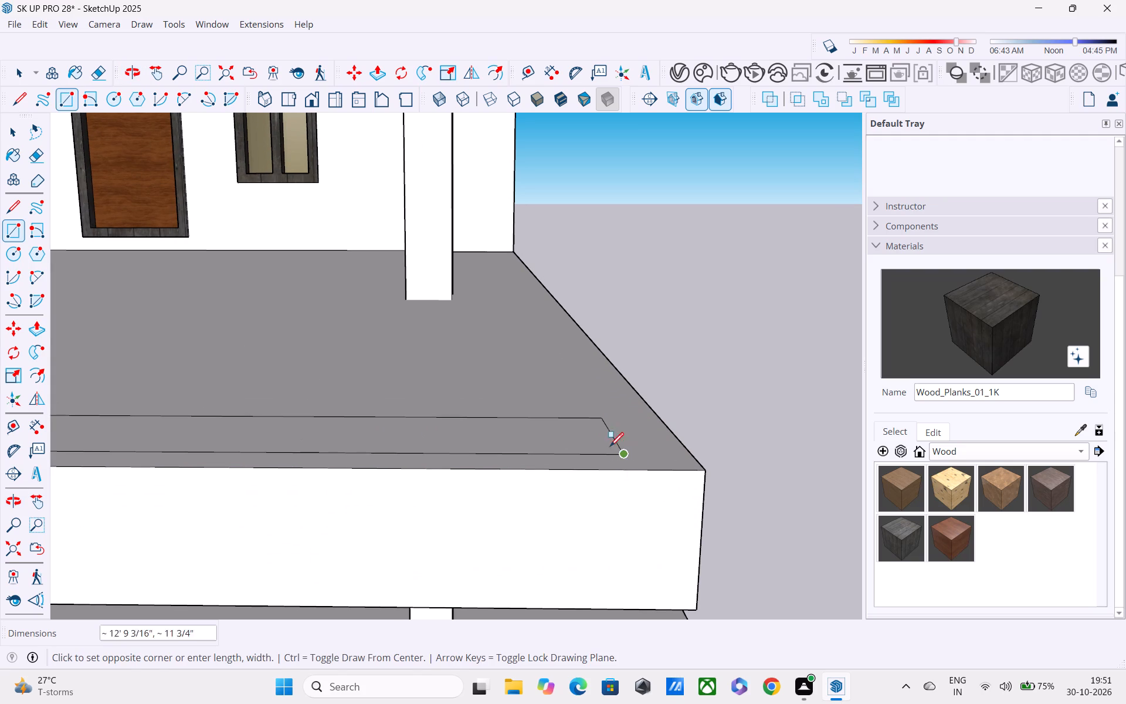
middle_click_drag(537, 402, 580, 542, "shift")
scroll(578, 540, "up", 1)
middle_click_drag(521, 376, 514, 373)
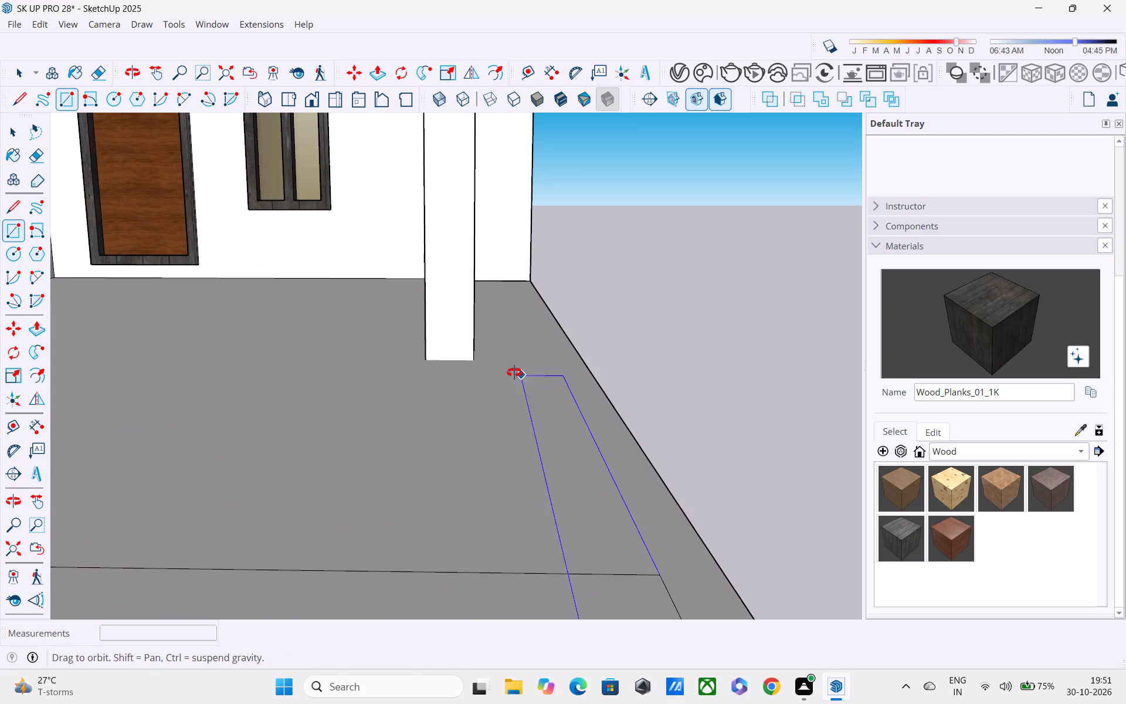
middle_click_drag(514, 373, 485, 331)
middle_click_drag(554, 363, 552, 350, "shift")
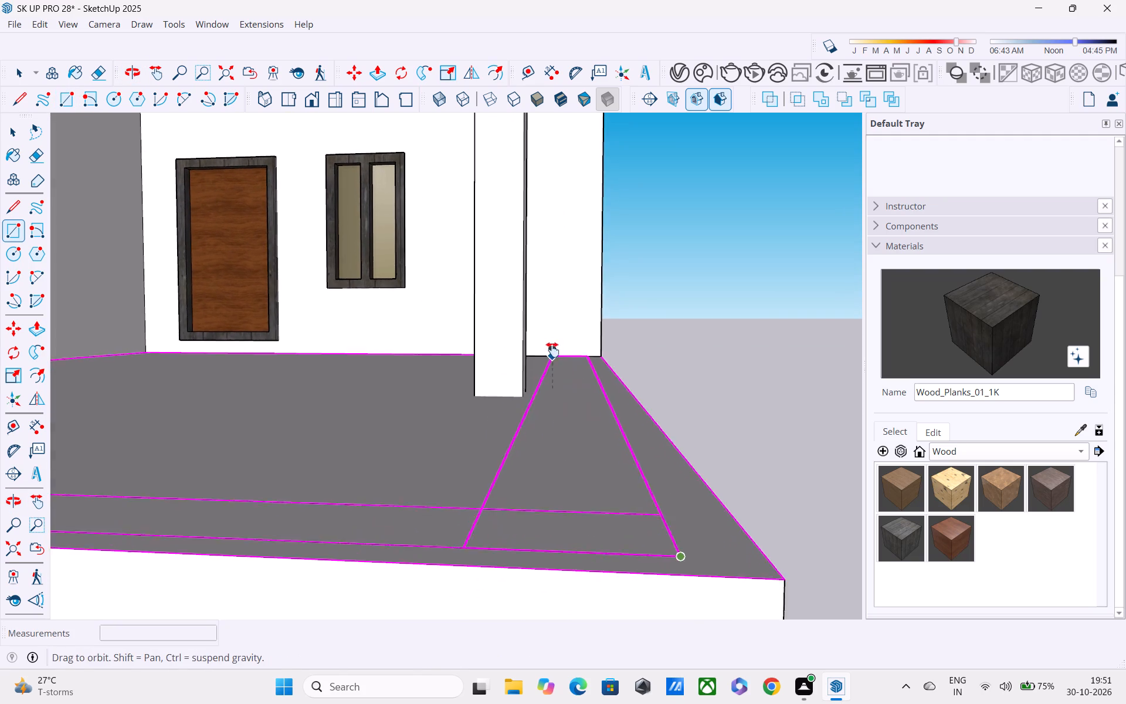
middle_click_drag(552, 350, 560, 375, "shift")
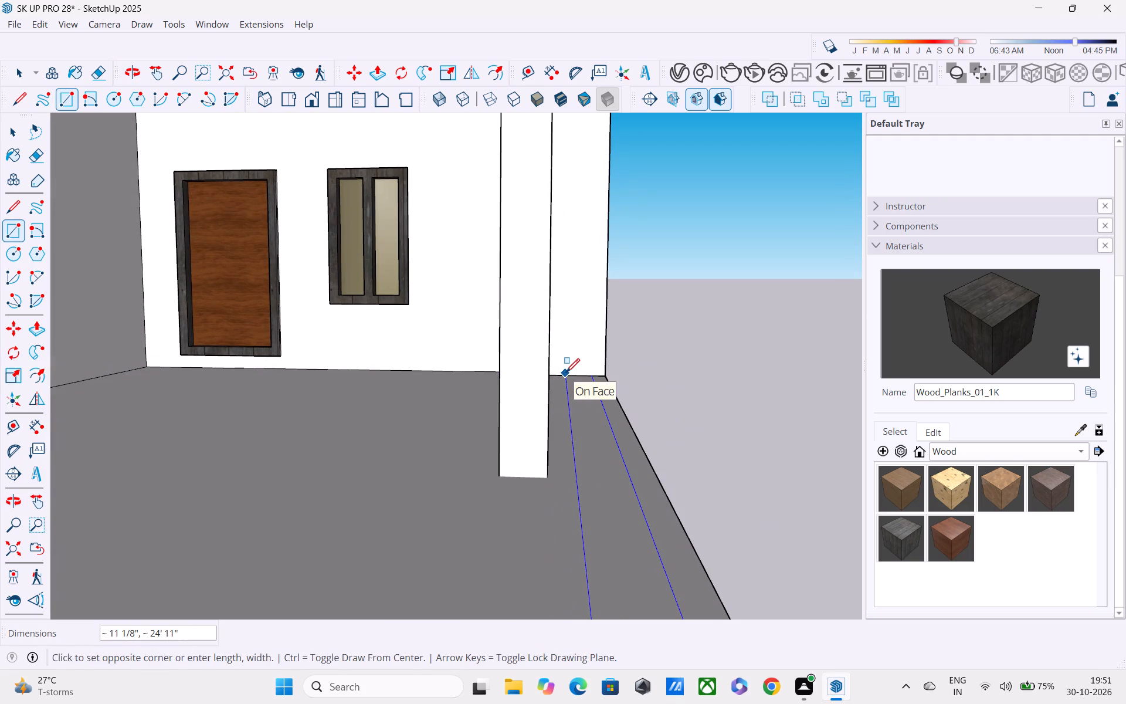
scroll(565, 374, "up", 2)
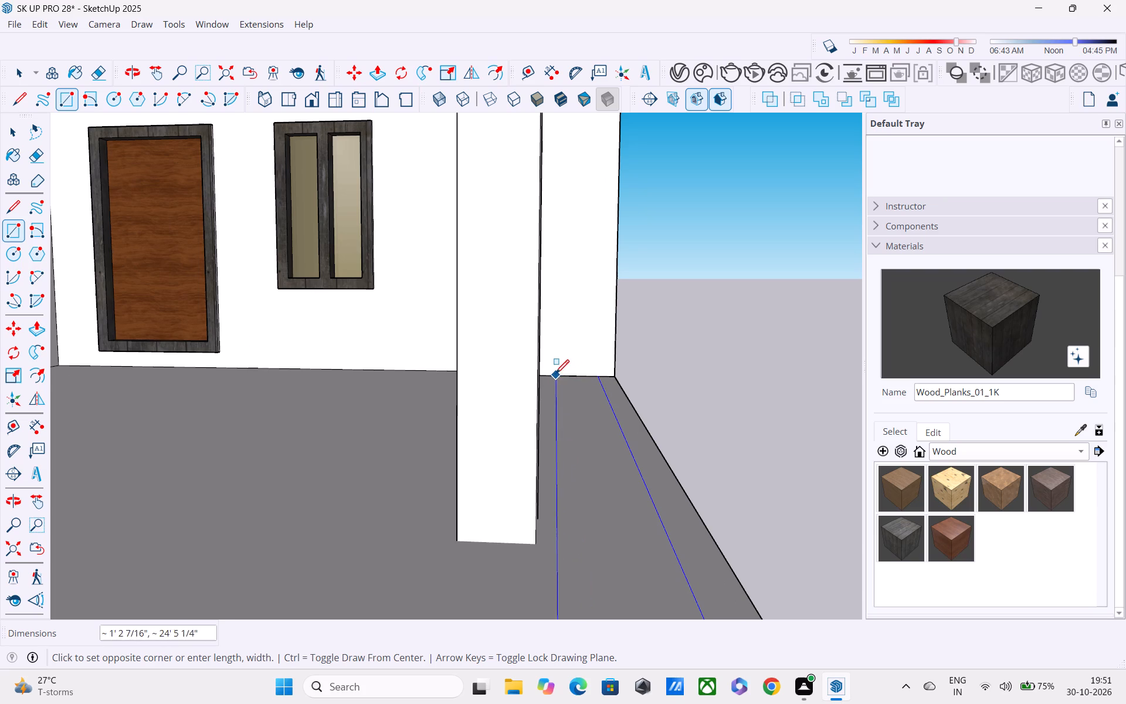
middle_click_drag(555, 375, 540, 343)
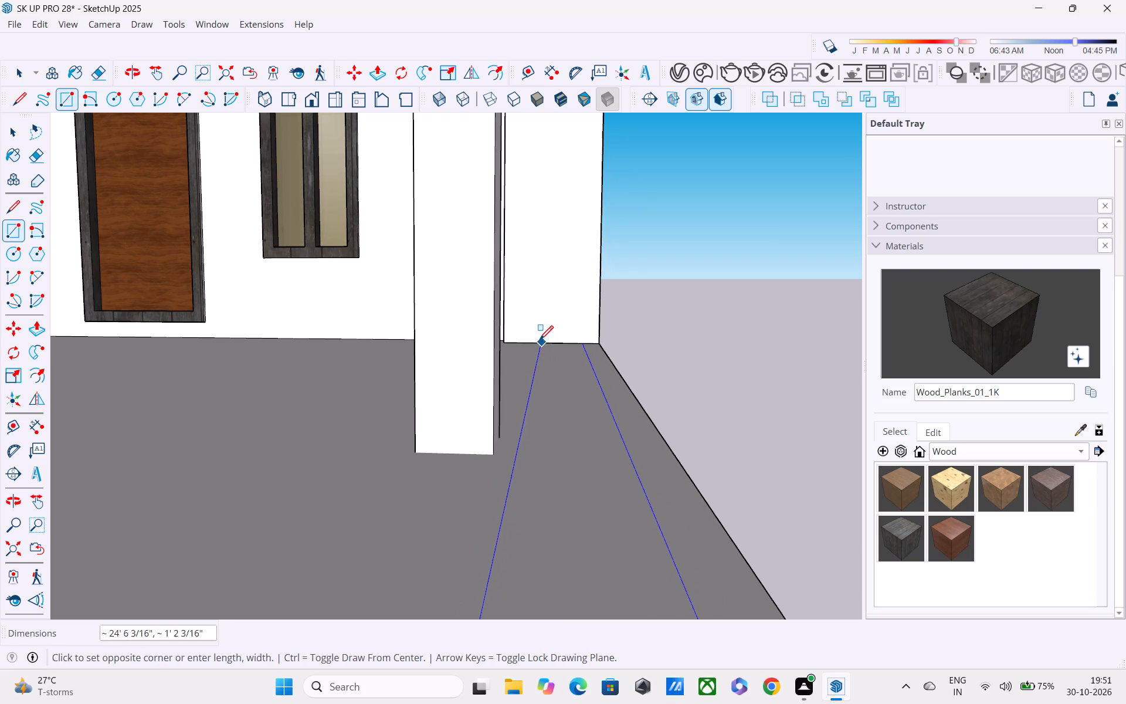
left_click(537, 341)
Erase the overlapping lines where the two floor strips cross at the balcony corner, merging them into one L-shaped outline.
middle_click_drag(569, 449, 569, 363)
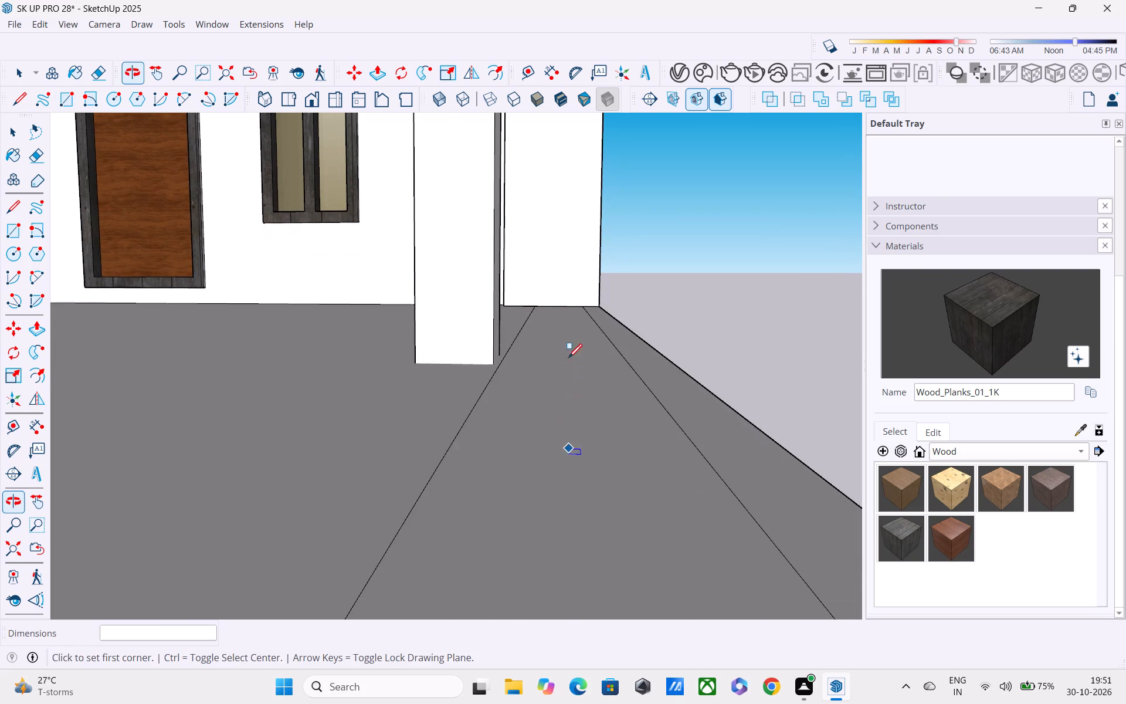
scroll(568, 358, "down", 7)
middle_click_drag(597, 464, 595, 425, "shift")
scroll(592, 405, "down", 4)
middle_click_drag(598, 434, 598, 461)
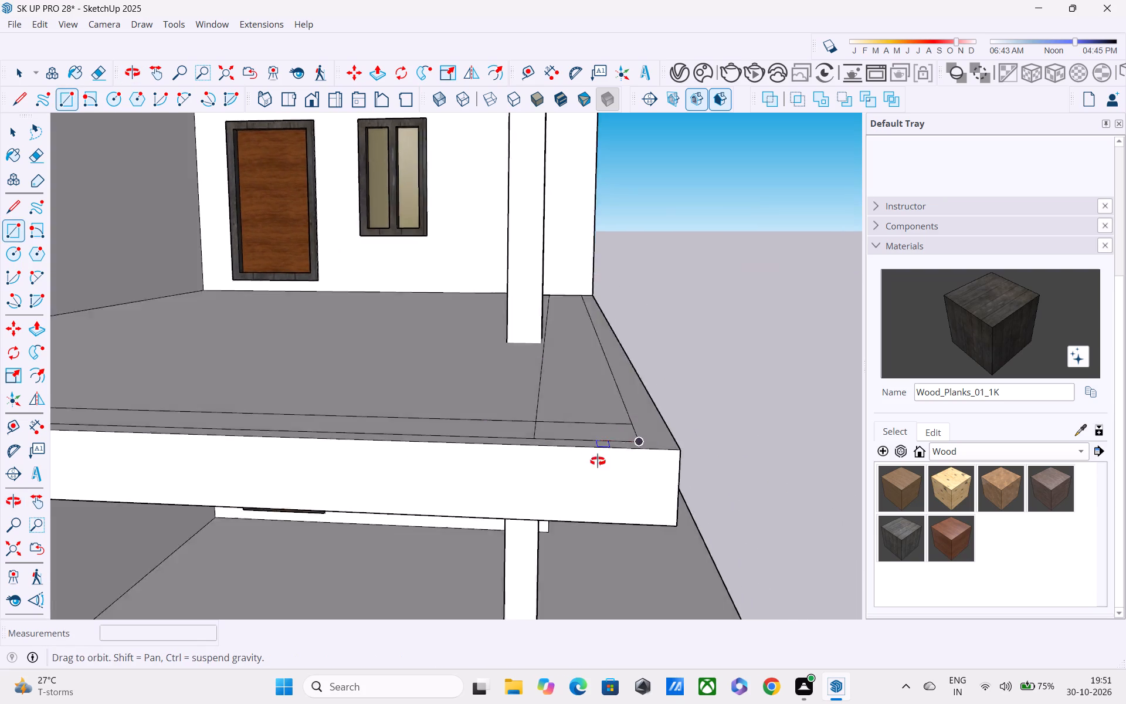
middle_click_drag(598, 461, 405, 598)
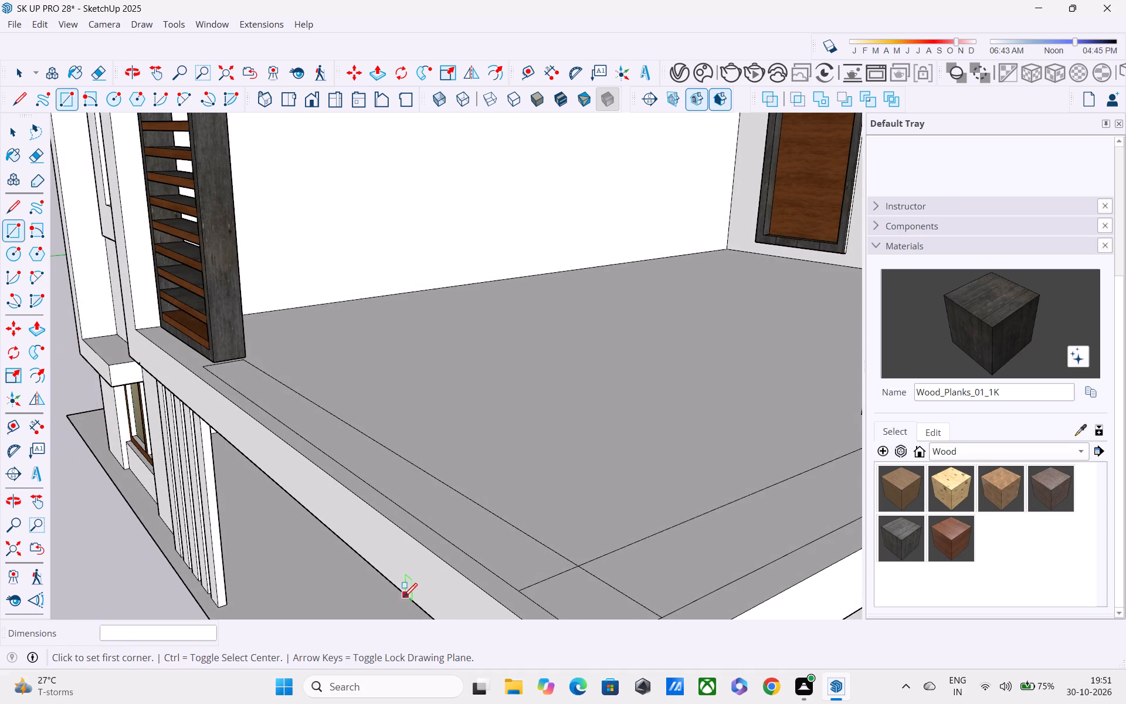
scroll(403, 598, "down", 4)
key("e")
scroll(489, 603, "up", 3)
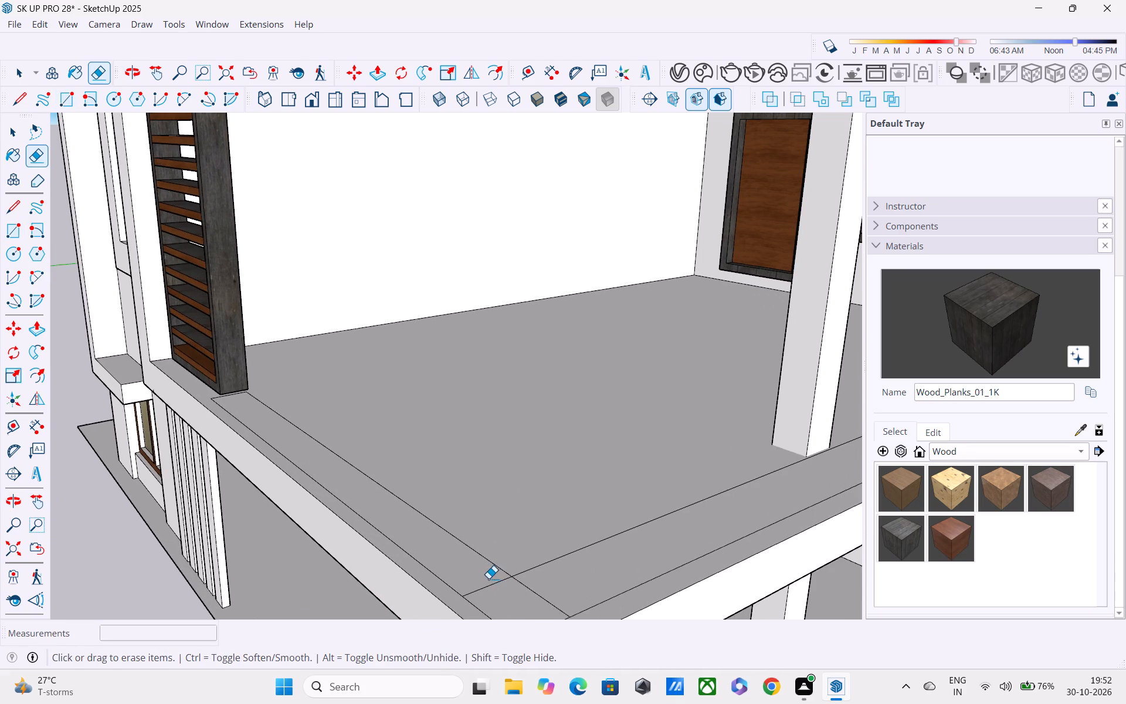
left_click_drag(488, 578, 500, 602)
left_click_drag(541, 581, 538, 595)
scroll(537, 595, "down", 4)
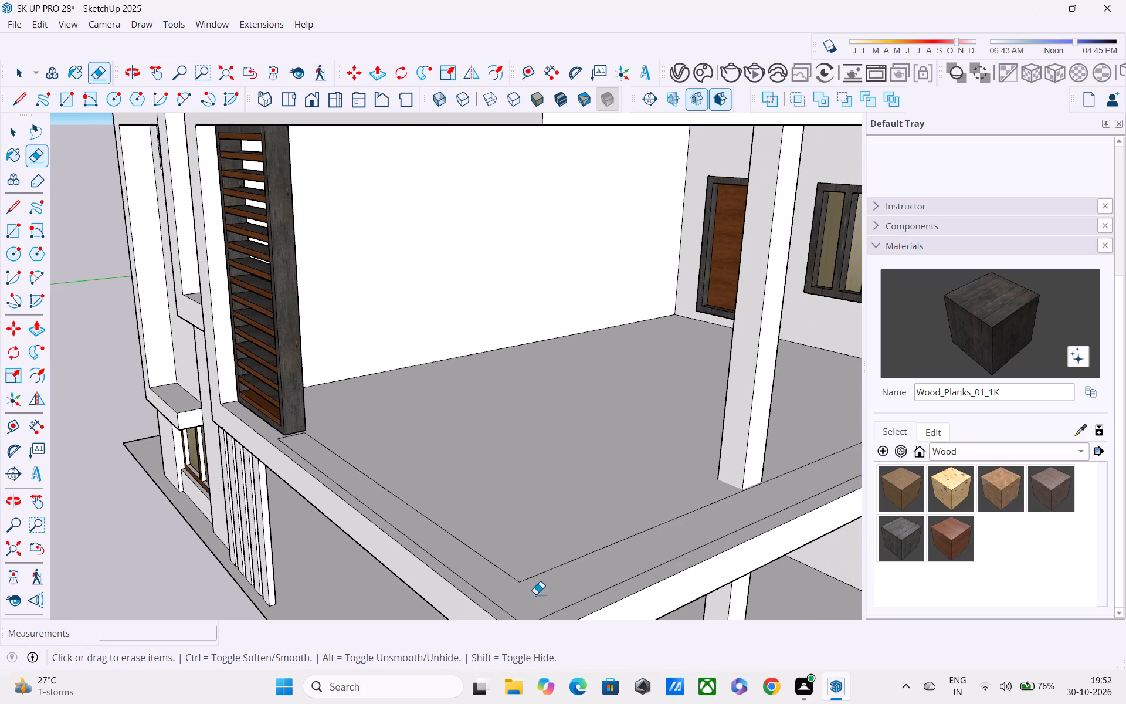
scroll(378, 571, "up", 1)
scroll(382, 568, "down", 4)
middle_click_drag(386, 571, 315, 549)
key("space")
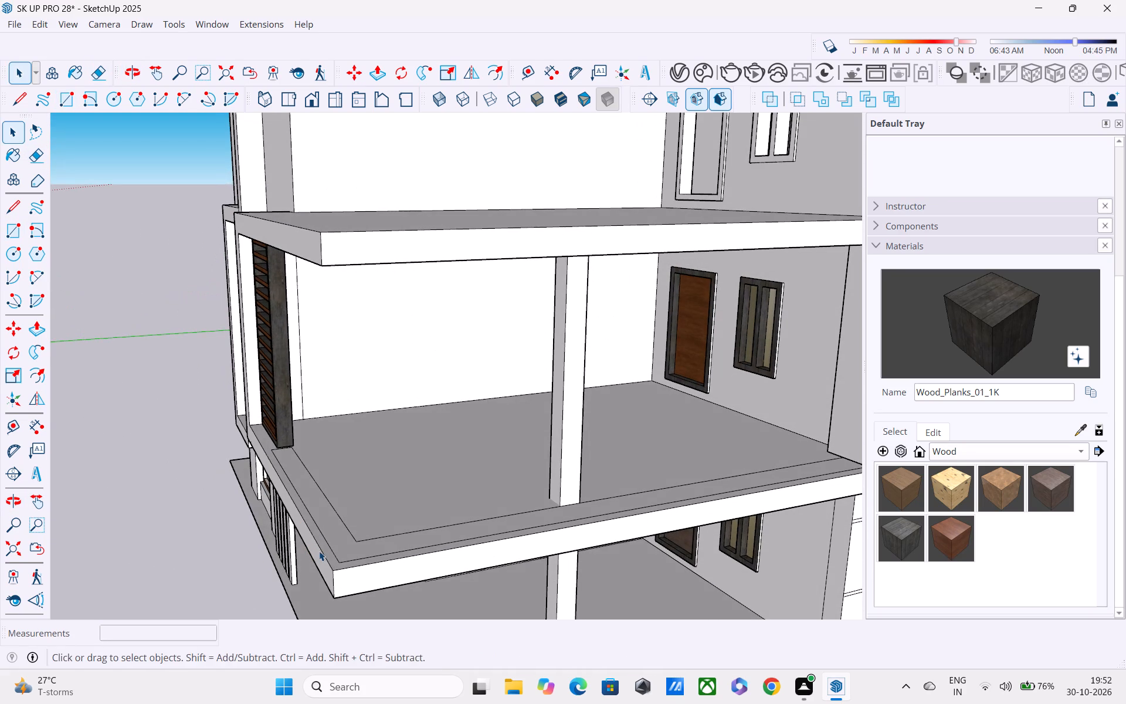
Push/Pull the L-shaped strip on the first-floor balcony up 2' to form a parapet.
key("p")
left_click(345, 543)
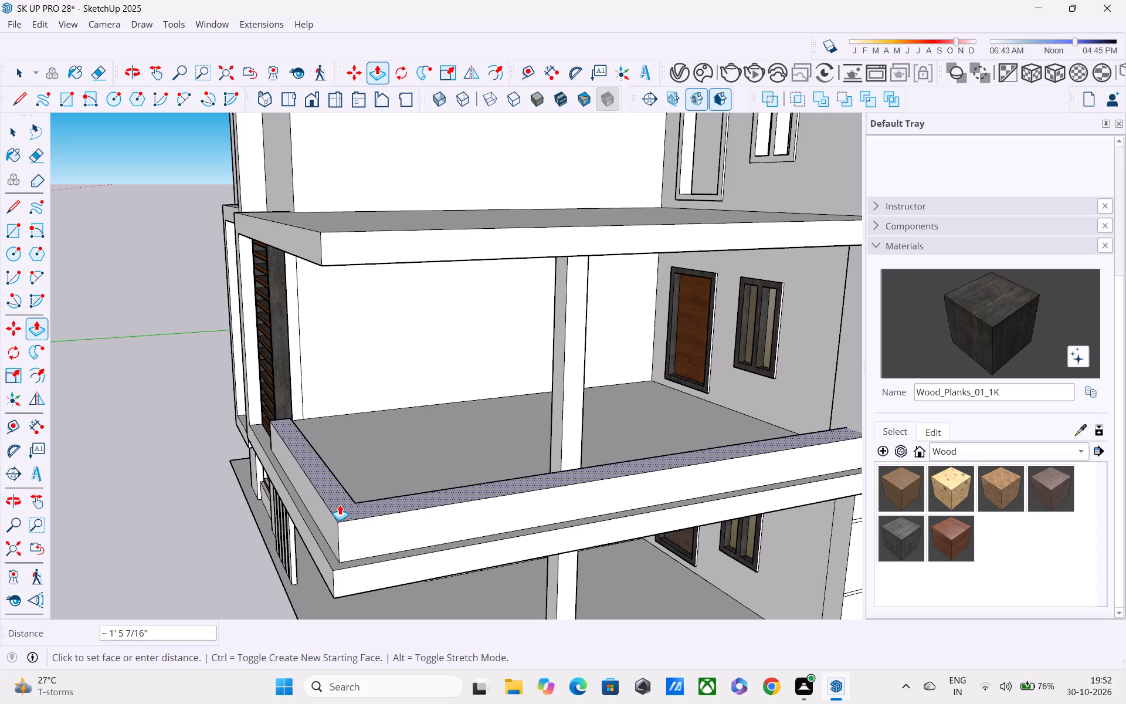
key("Escape")
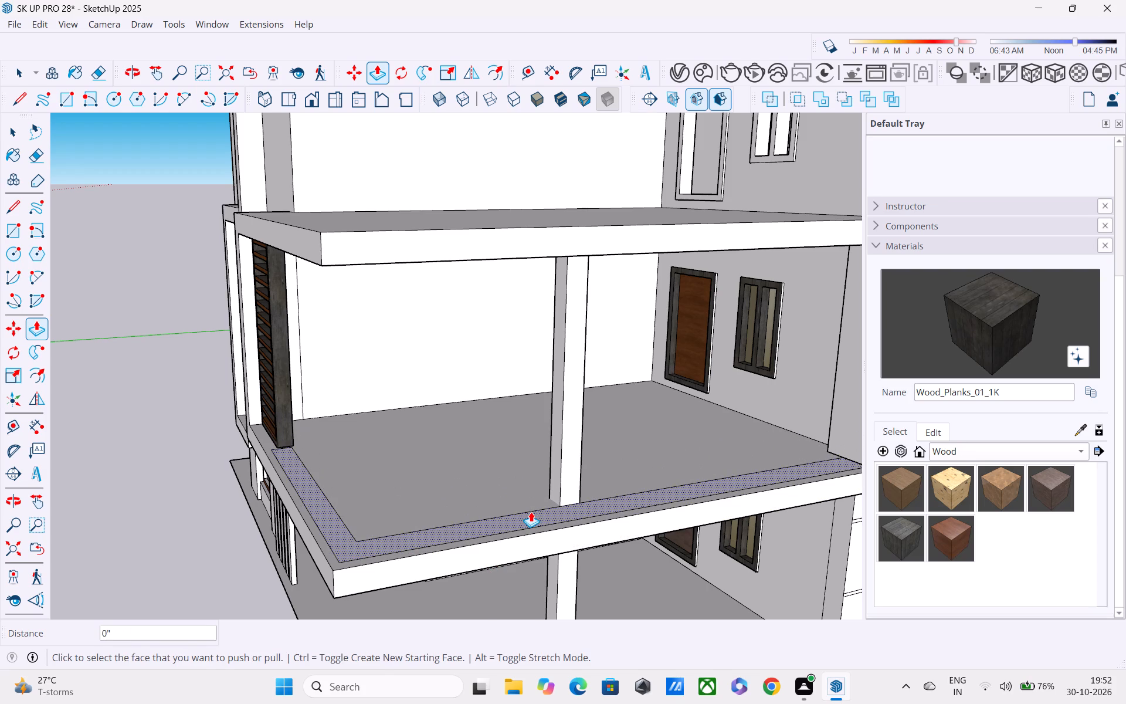
left_click(530, 518)
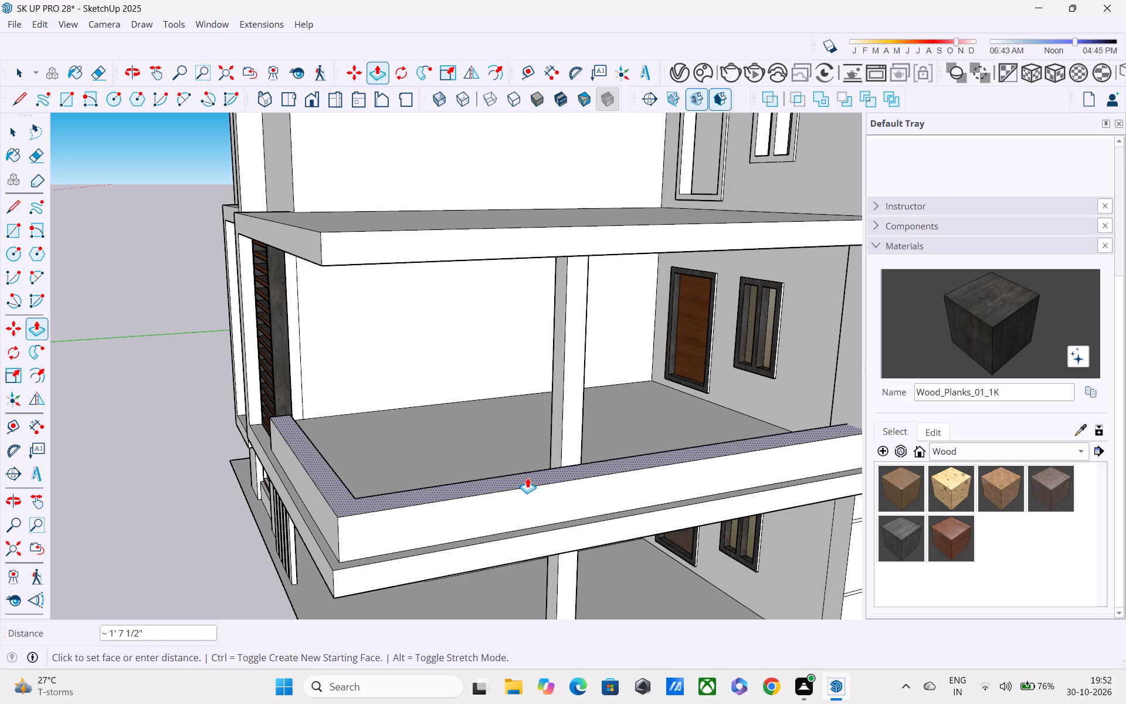
type("2'")
key("Return")
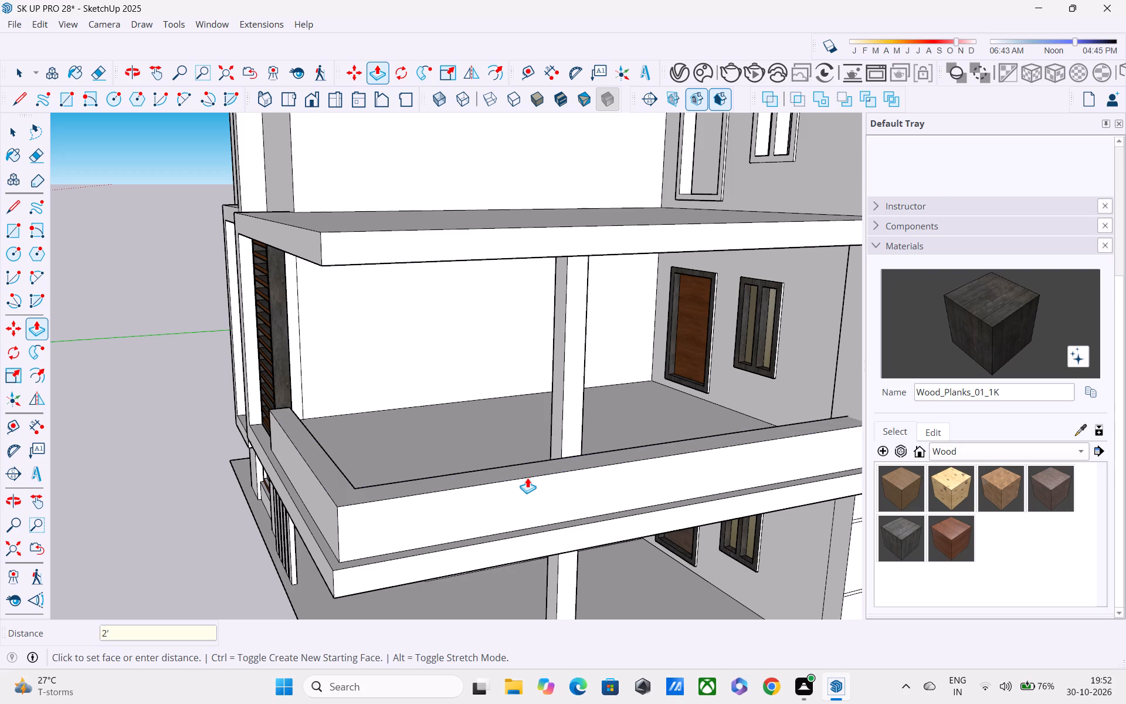
middle_click_drag(527, 478, 528, 404)
scroll(528, 399, "down", 4)
key("space")
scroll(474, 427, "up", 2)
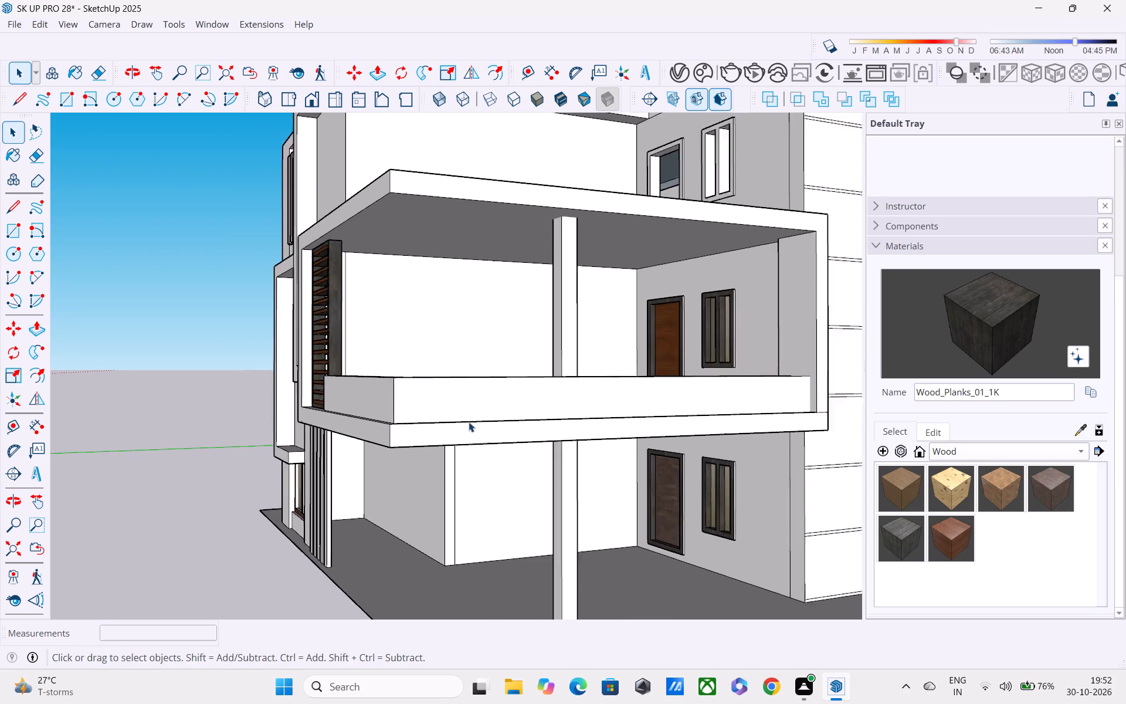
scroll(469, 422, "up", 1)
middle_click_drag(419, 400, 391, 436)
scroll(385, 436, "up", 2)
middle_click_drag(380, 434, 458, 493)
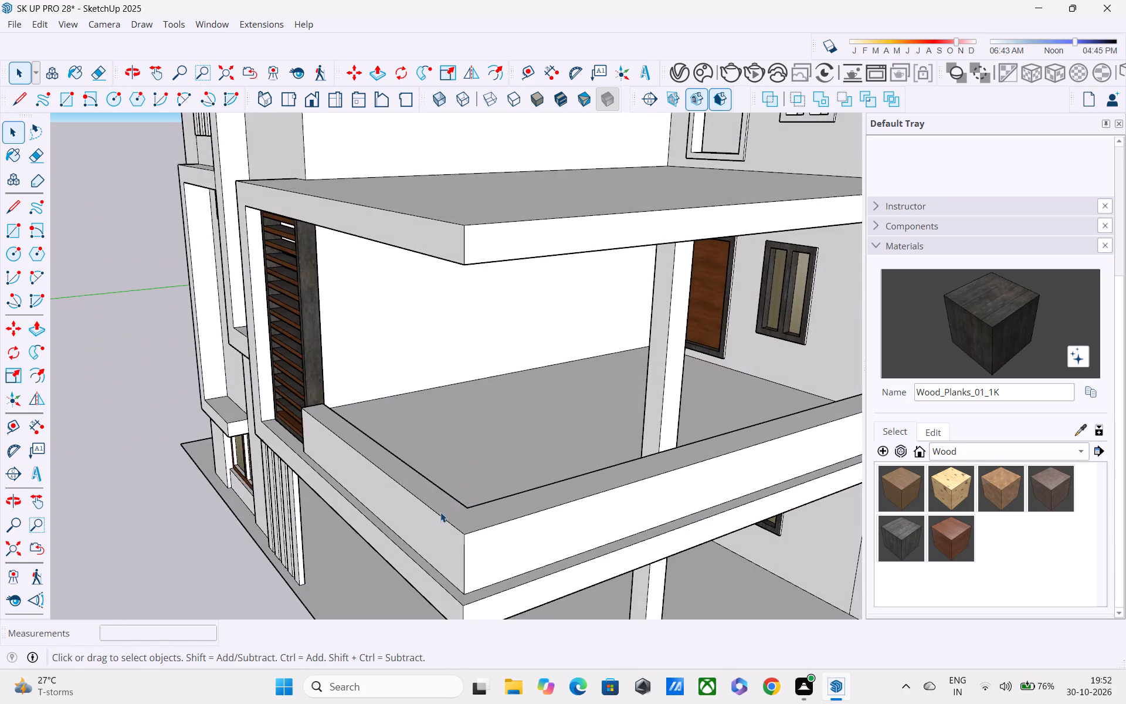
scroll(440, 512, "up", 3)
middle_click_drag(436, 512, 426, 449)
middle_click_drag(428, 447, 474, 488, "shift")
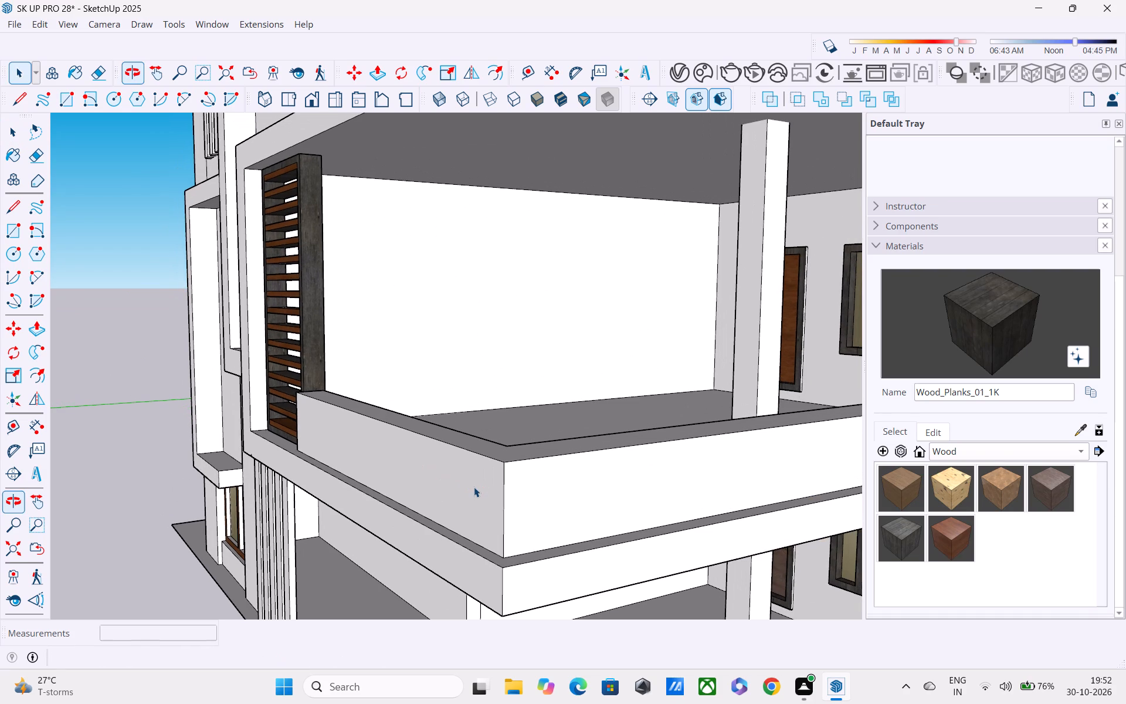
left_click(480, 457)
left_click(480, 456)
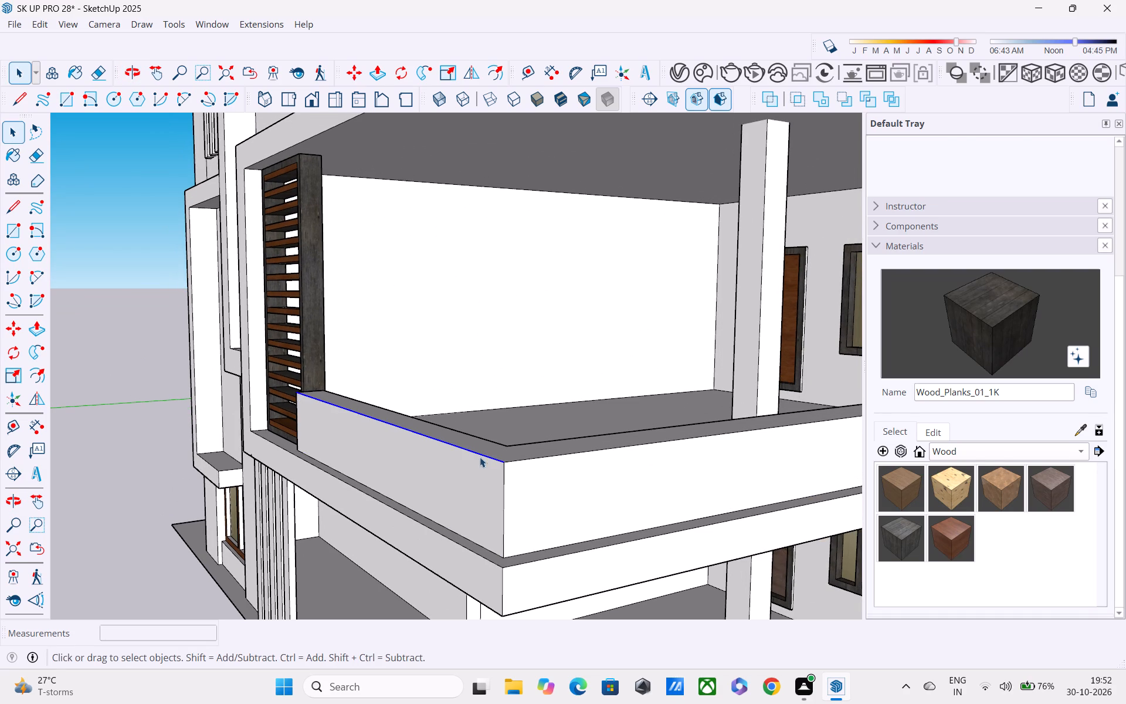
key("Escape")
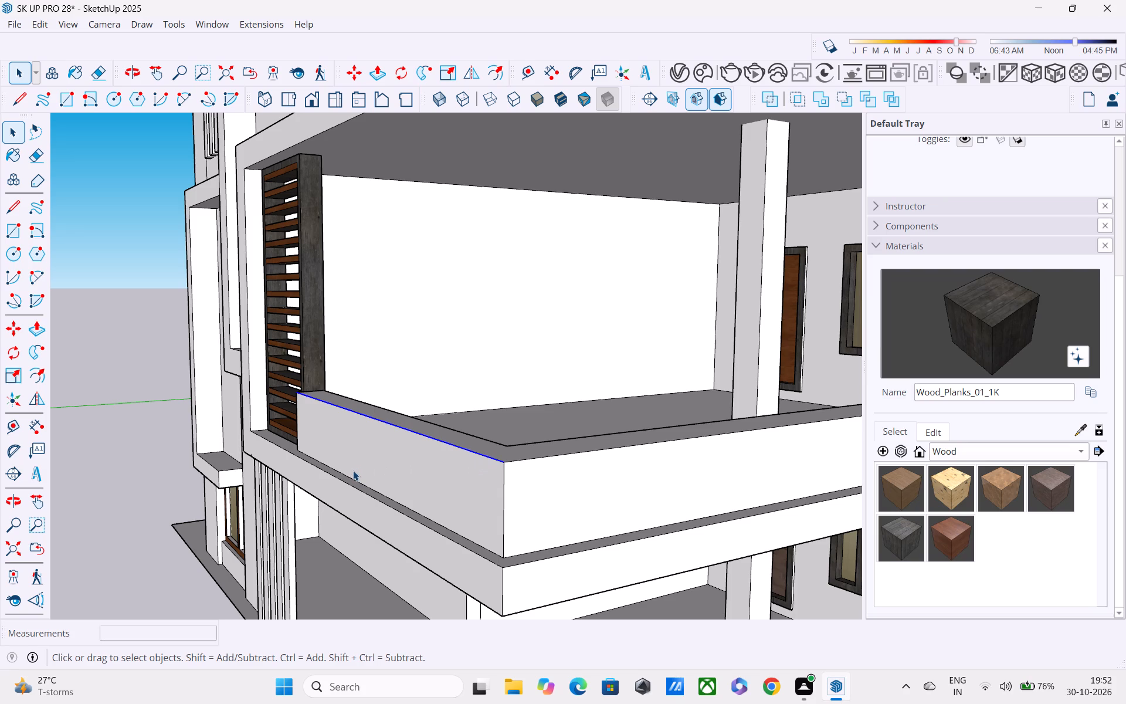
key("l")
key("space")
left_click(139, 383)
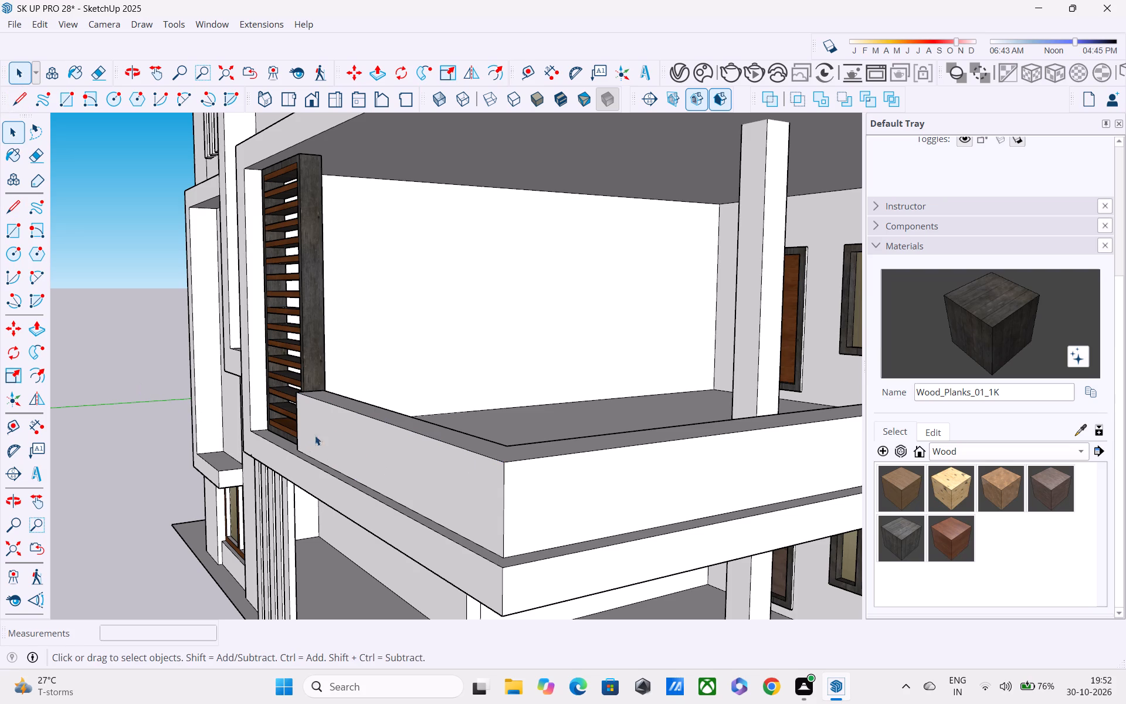
Draw a 2 1/2" vertical line down the parapet's end edge from its outer top corner beside the louvred screen.
scroll(323, 412, "up", 1)
key("l")
scroll(322, 409, "up", 3)
middle_click_drag(323, 401, 497, 423)
scroll(473, 419, "up", 1)
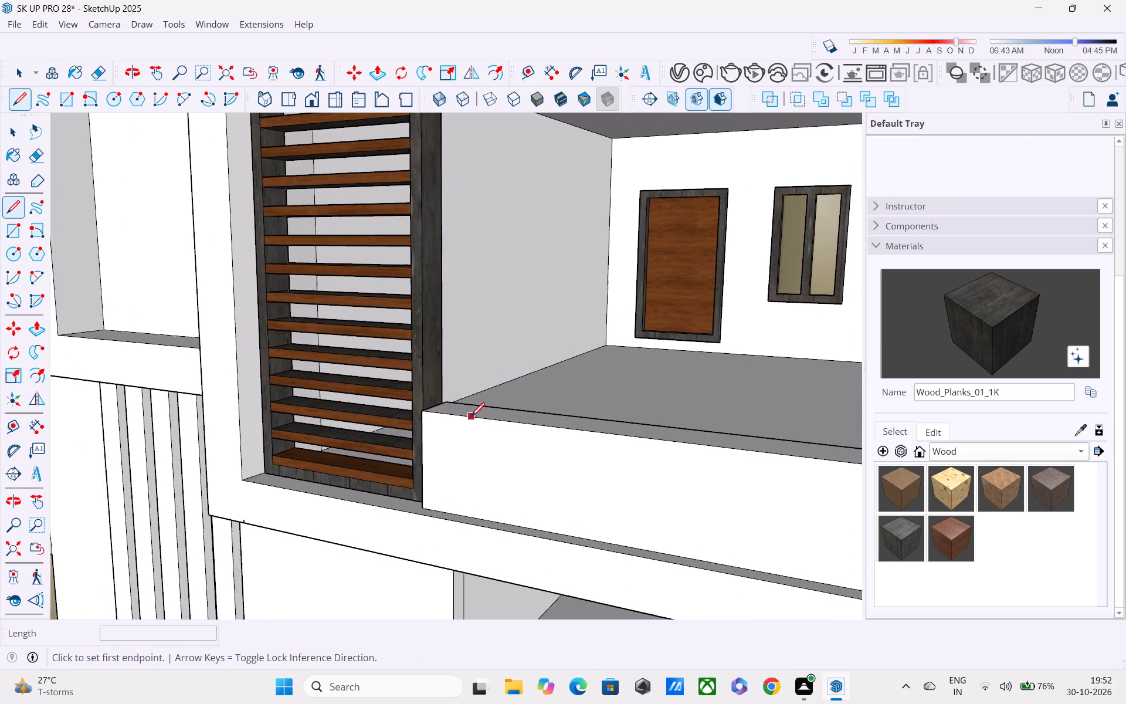
scroll(471, 418, "up", 2)
left_click(419, 409)
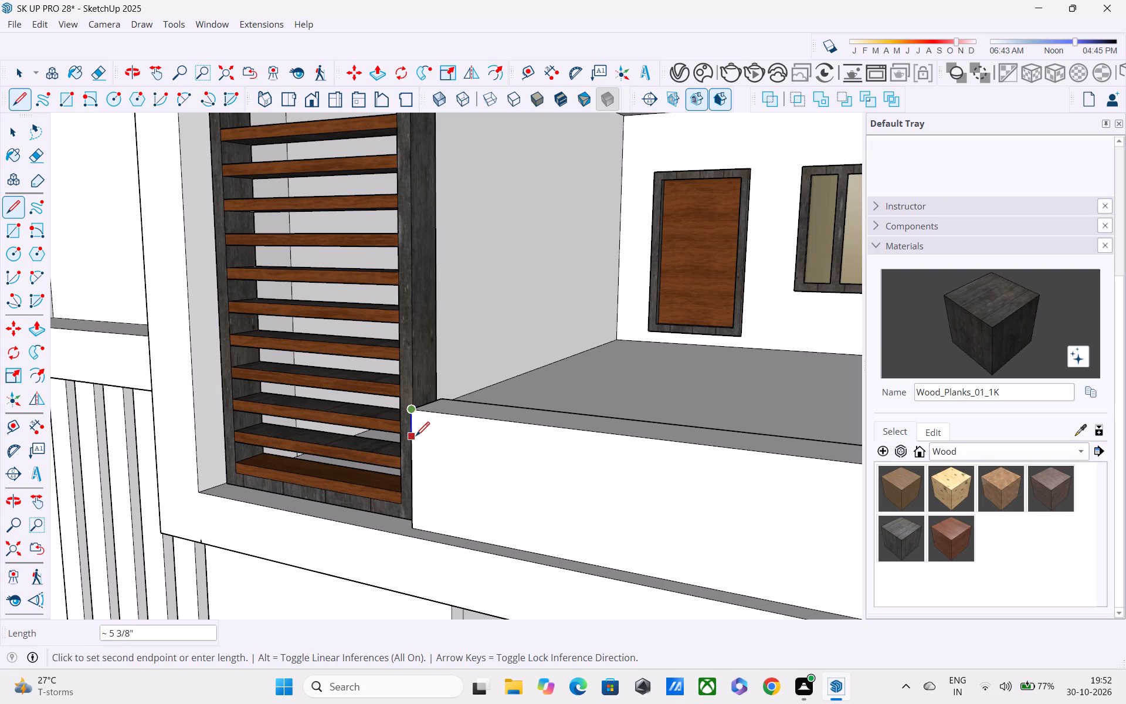
middle_click_drag(416, 437, 426, 357, "shift")
scroll(426, 357, "up", 1)
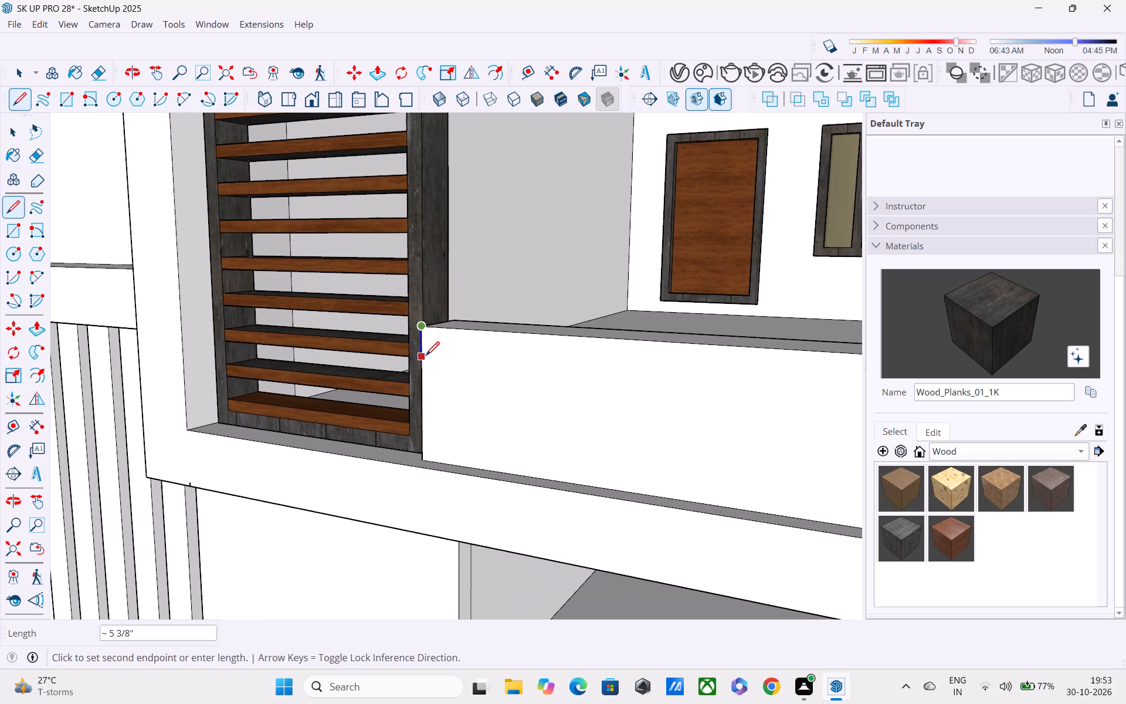
scroll(425, 356, "up", 3)
key("Escape")
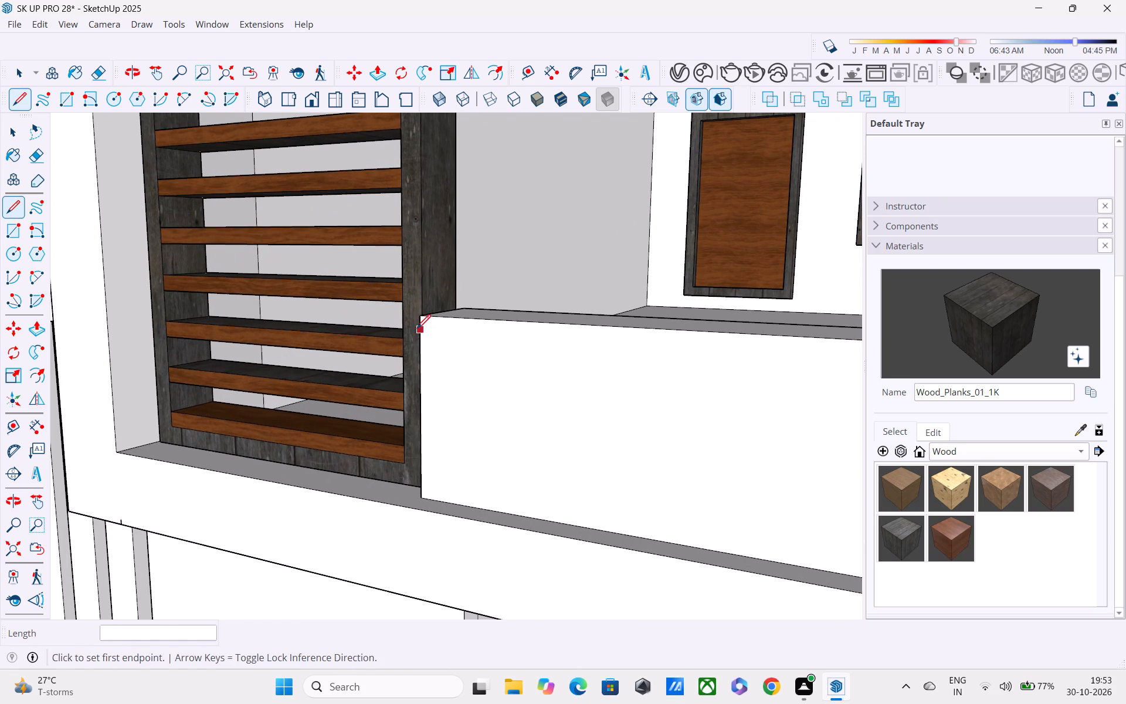
left_click(417, 320)
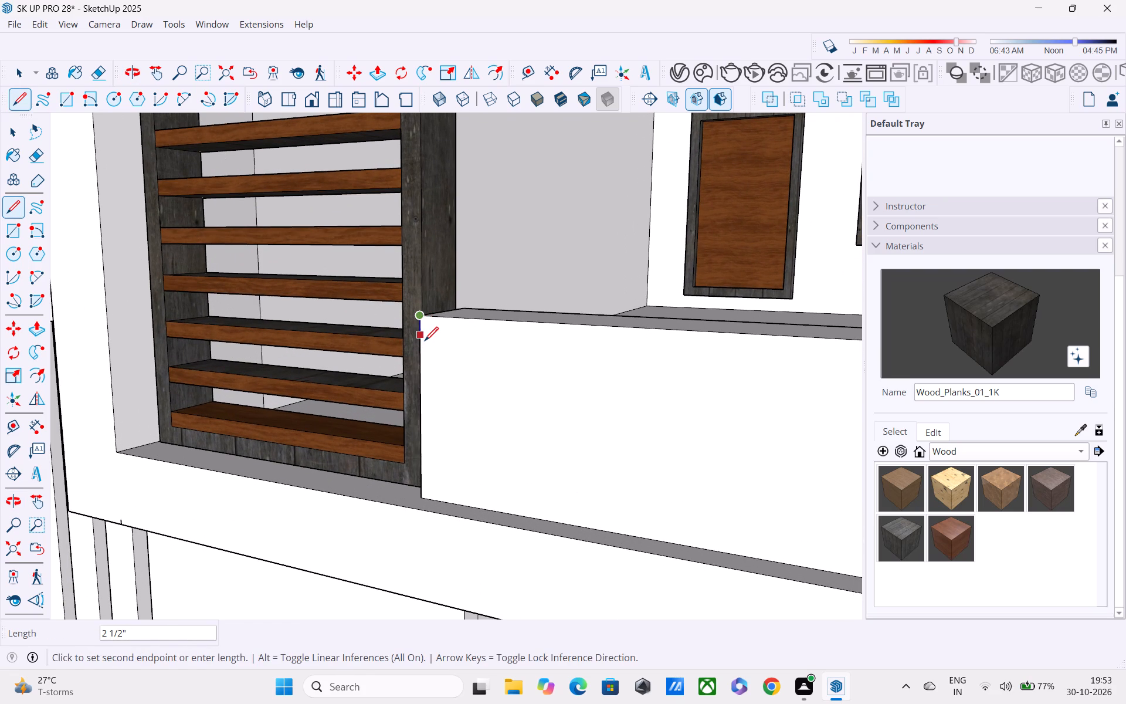
left_click(424, 338)
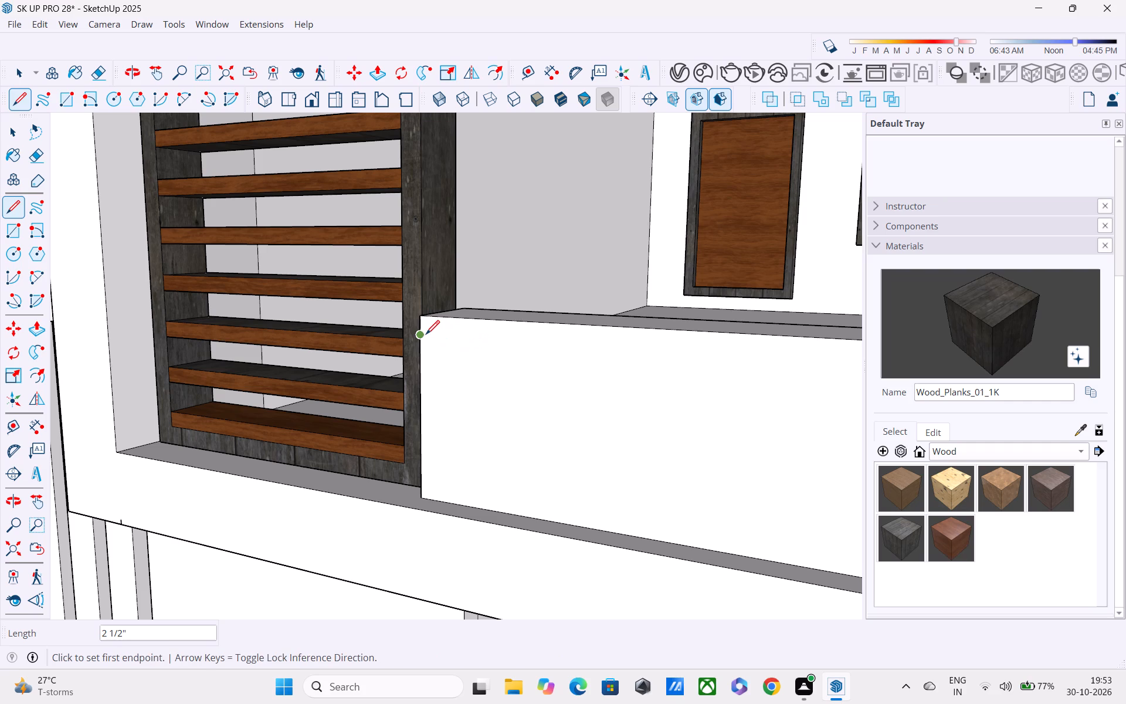
Draw a line about 12' 8" along the parapet's front face, from the 2 1/2" mark beside the louvred screen to the outer corner.
left_click(419, 336)
scroll(494, 351, "down", 2)
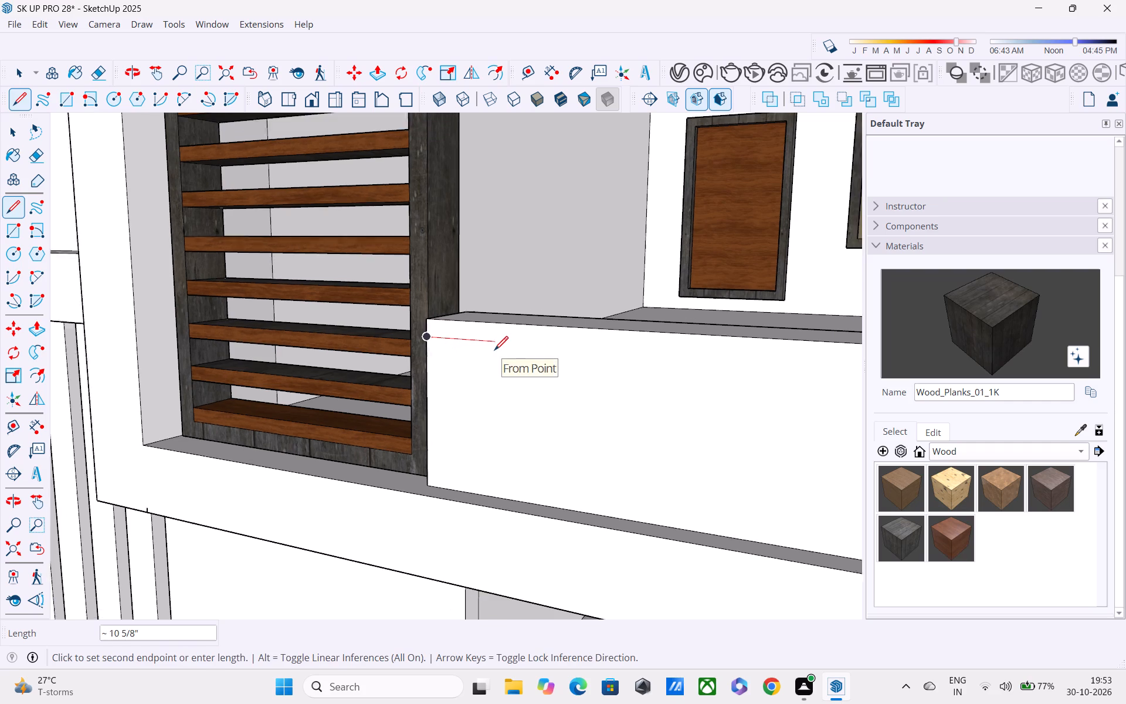
scroll(494, 351, "down", 5)
middle_click_drag(508, 353, 481, 351)
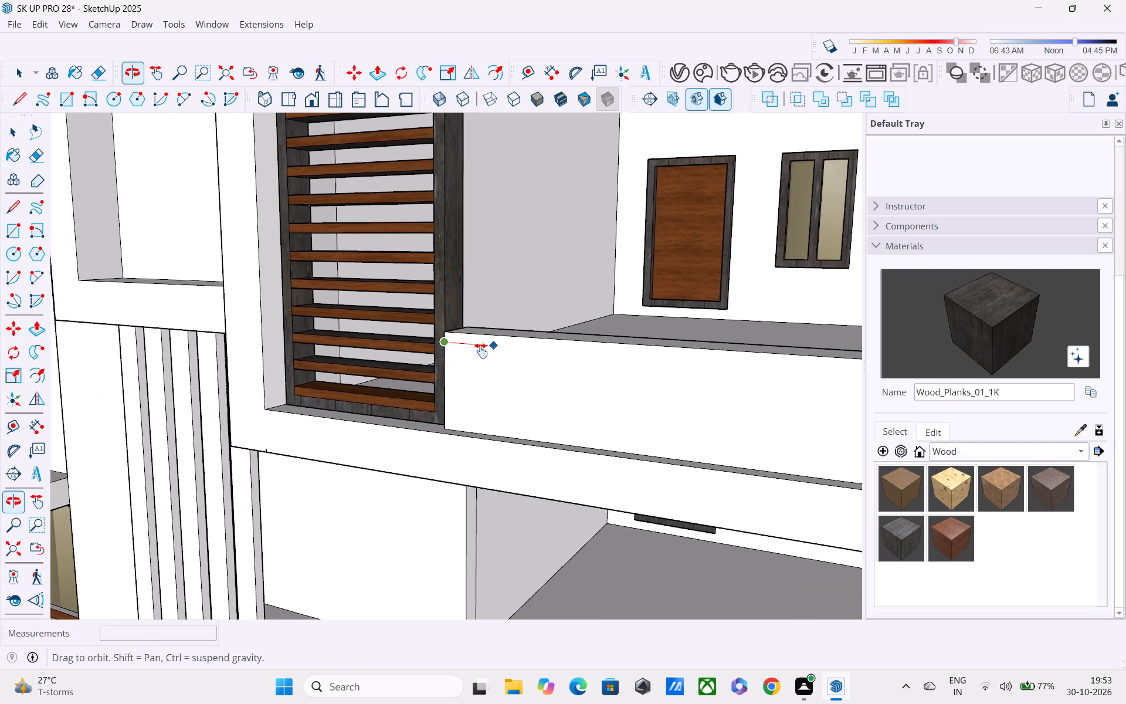
middle_click_drag(481, 351, 351, 337)
scroll(351, 337, "up", 1)
scroll(357, 340, "down", 3)
middle_click_drag(513, 361, 270, 361)
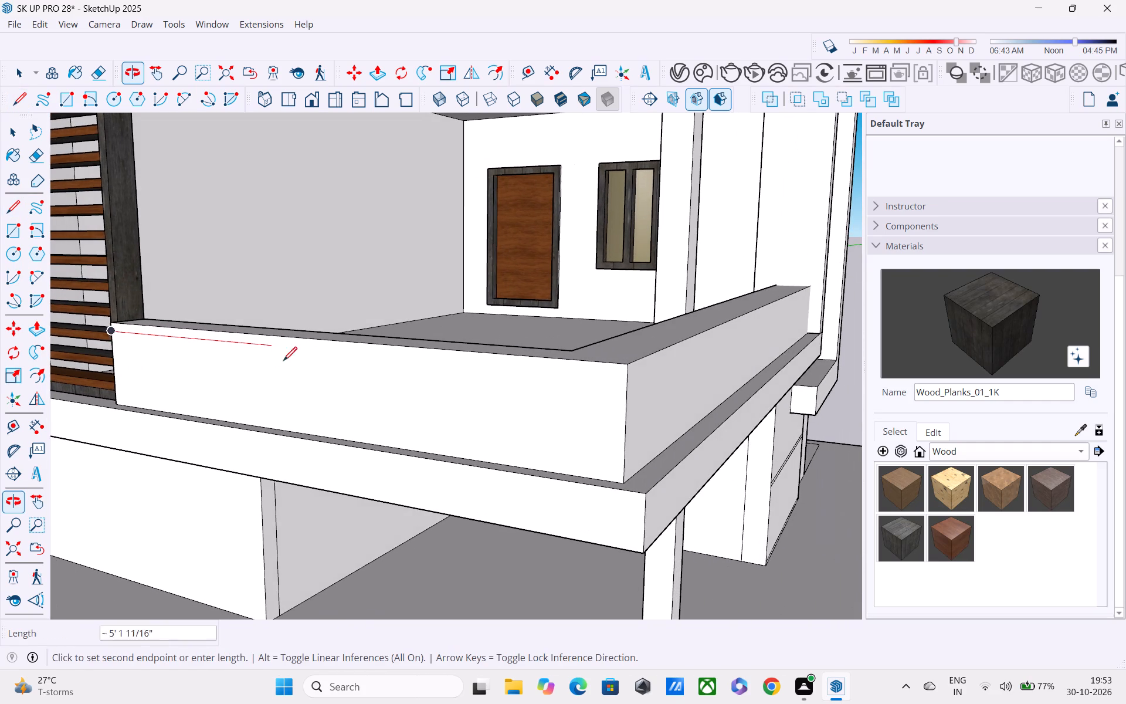
left_click(628, 377)
Continue the band line about 24' 4" along the adjoining parapet face, from the outer corner to the wall end.
middle_click_drag(645, 367, 557, 363)
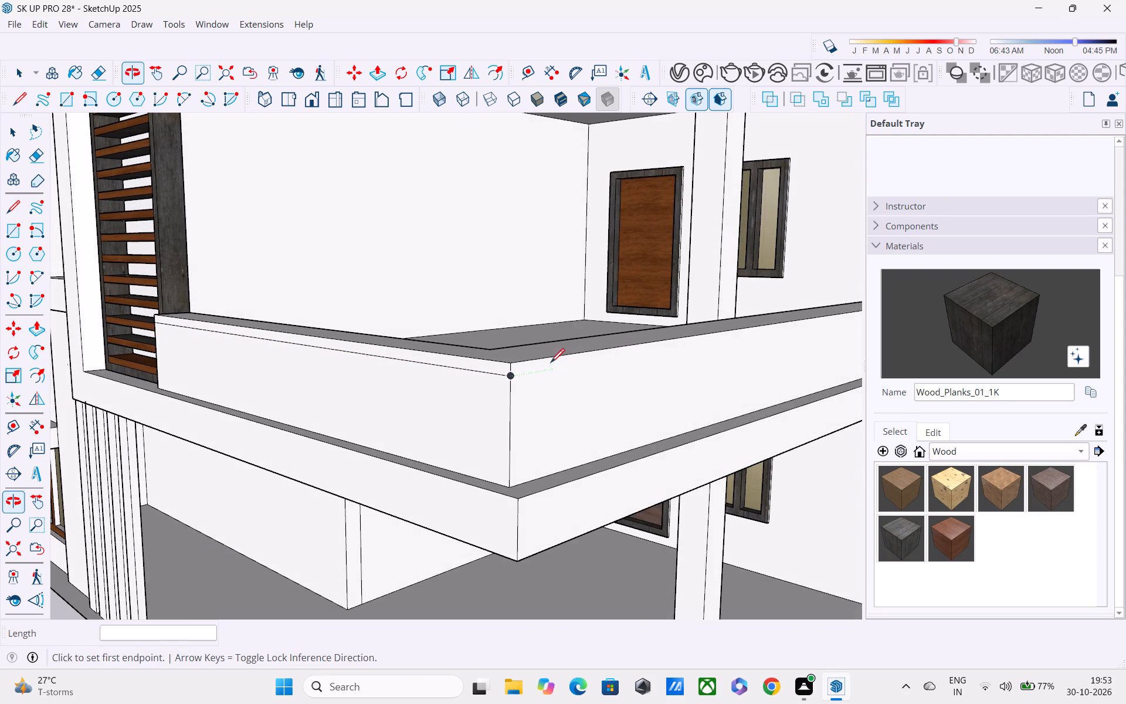
left_click(511, 375)
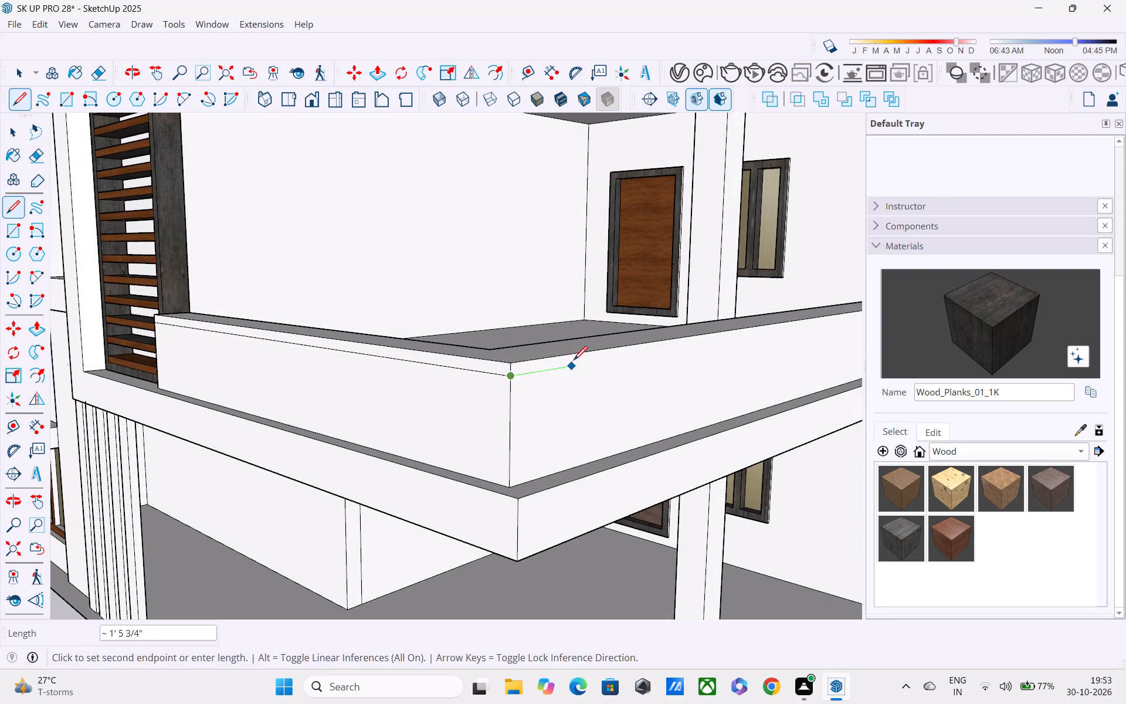
middle_click_drag(575, 361, 388, 364)
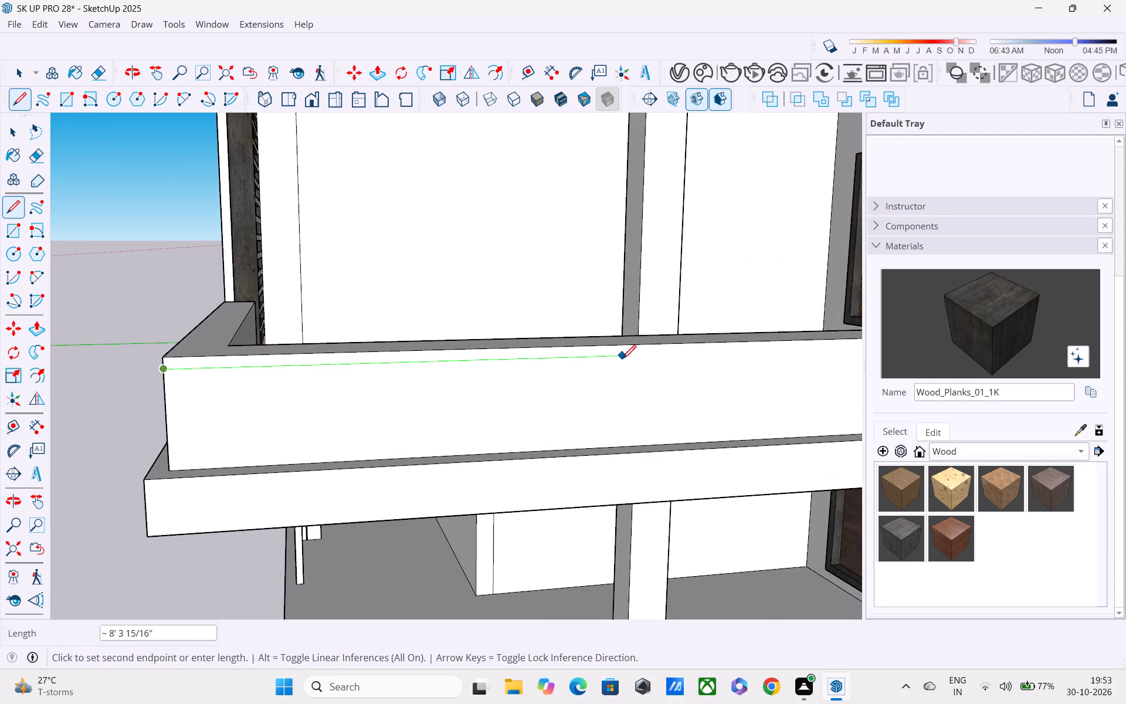
middle_click_drag(622, 360, 378, 366)
middle_click_drag(596, 369, 335, 383)
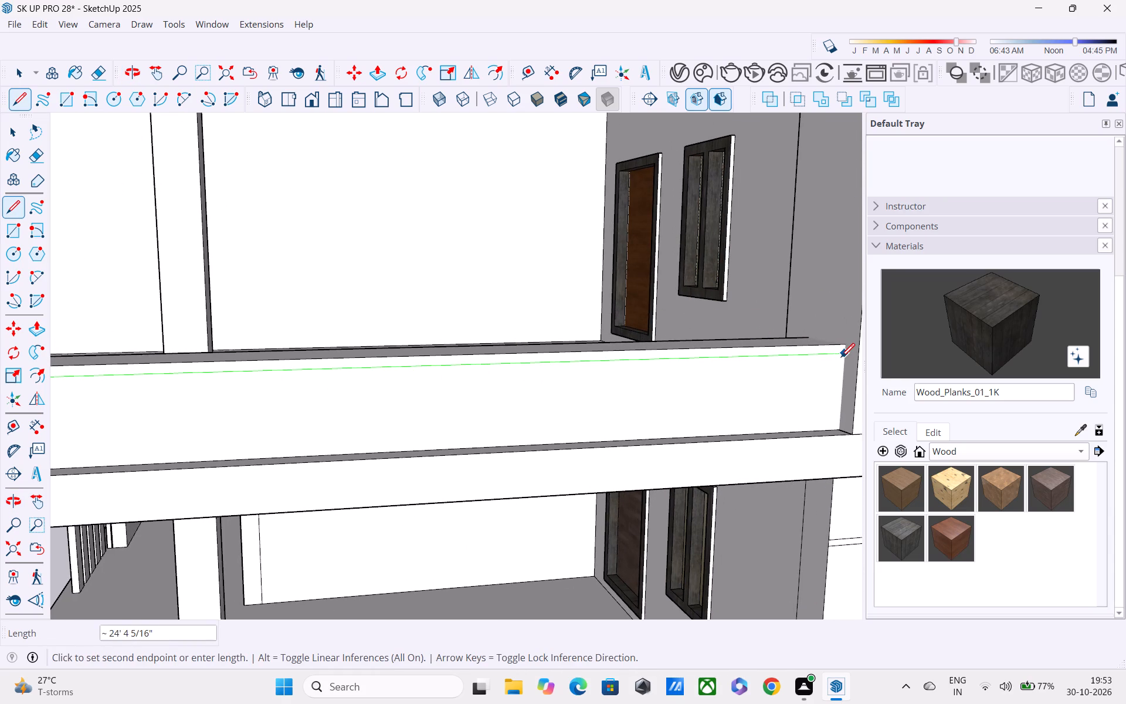
left_click(841, 358)
Draw a 2 1/2" vertical line at the parapet's wall end, from the band line up to the outer top corner.
key("o")
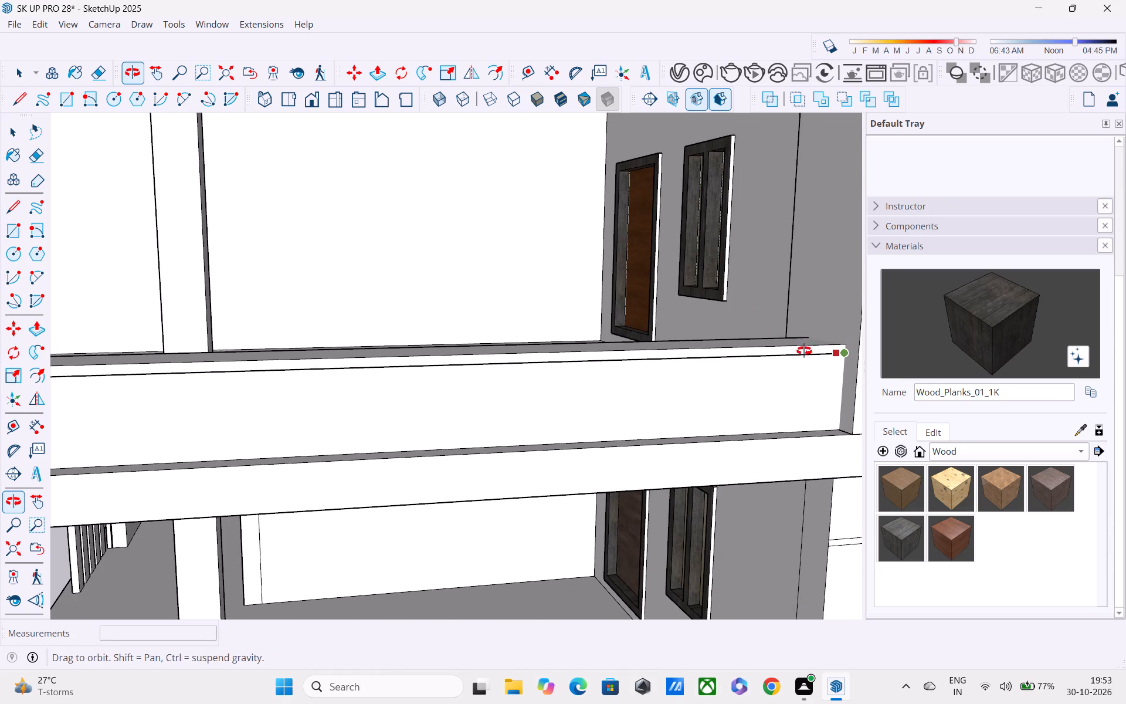
key("l")
scroll(823, 353, "up", 3)
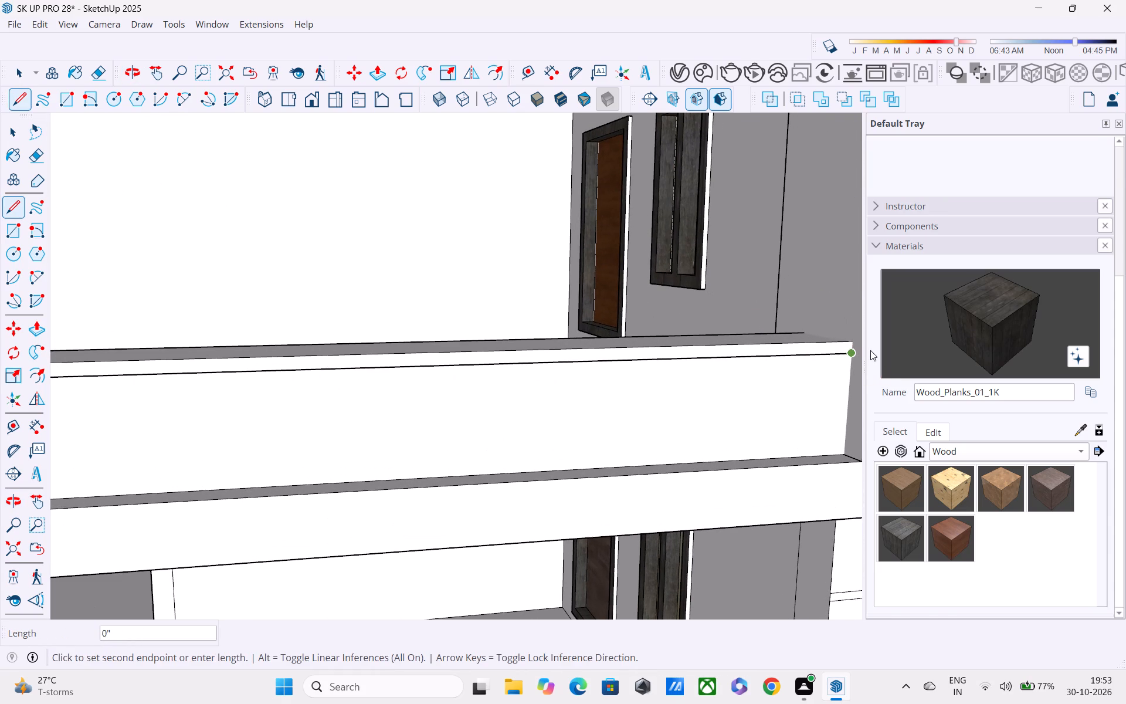
scroll(870, 350, "up", 1)
middle_click_drag(733, 371, 598, 361, "shift")
scroll(681, 349, "up", 2)
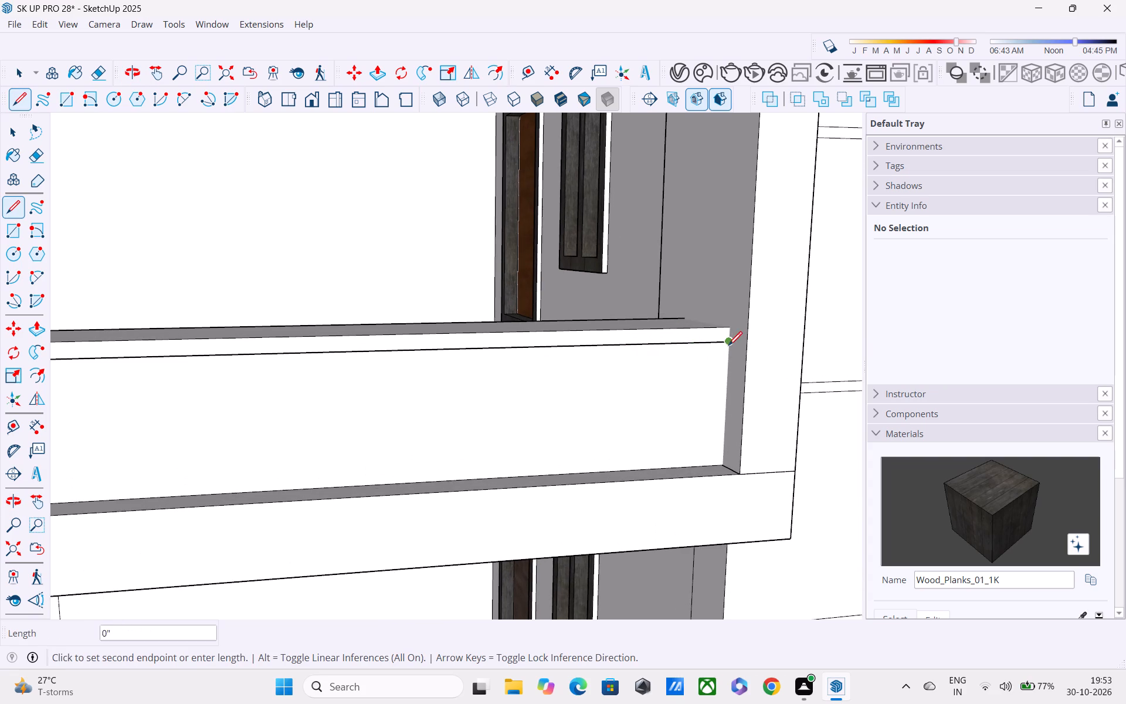
scroll(728, 347, "up", 5)
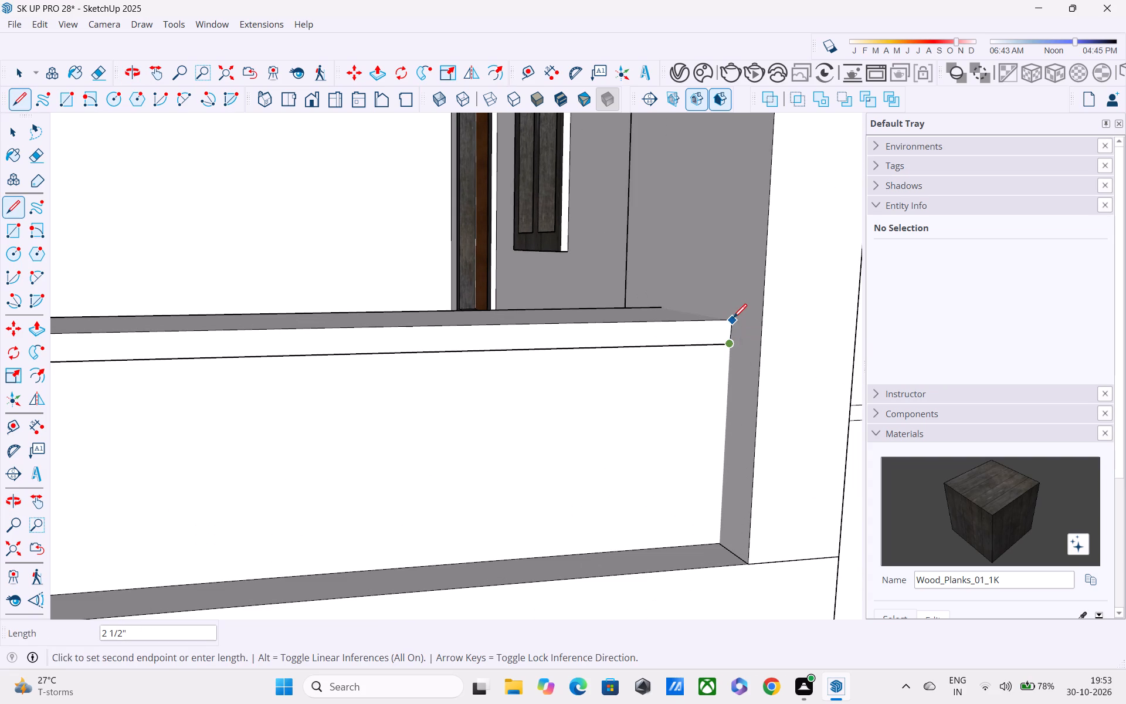
key("space")
middle_click_drag(737, 382, 746, 449)
scroll(725, 408, "up", 3)
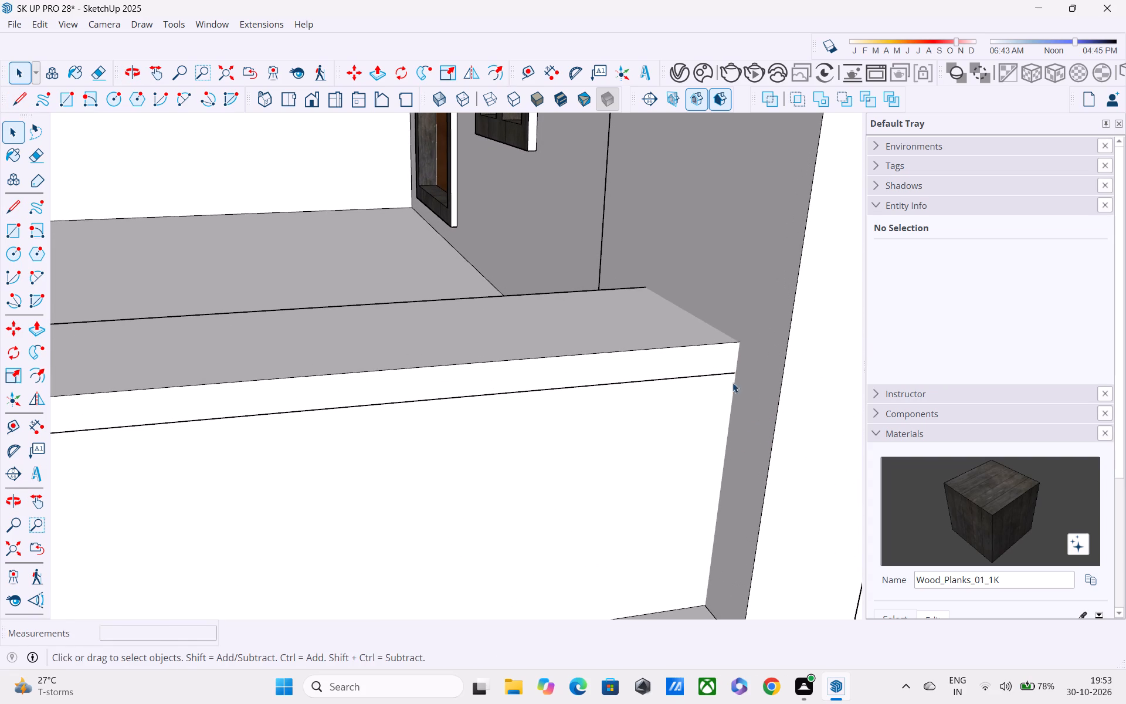
key("l")
scroll(740, 374, "up", 3)
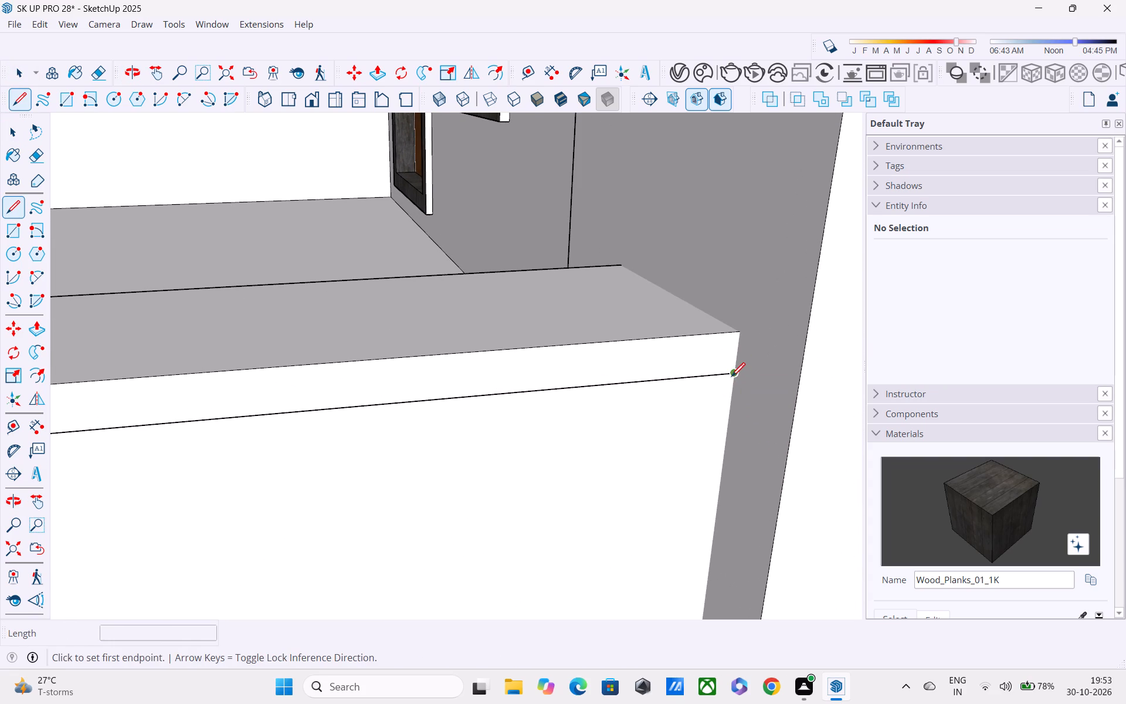
left_click(731, 378)
scroll(752, 377, "up", 7)
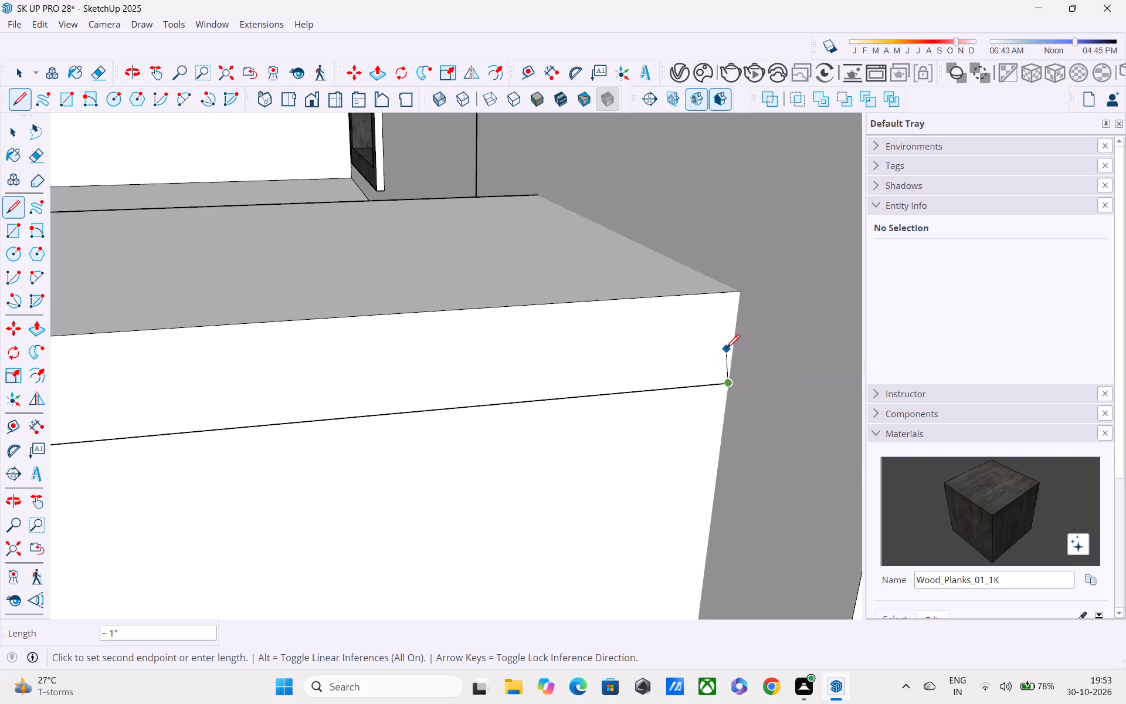
scroll(726, 350, "up", 8)
scroll(747, 401, "up", 12)
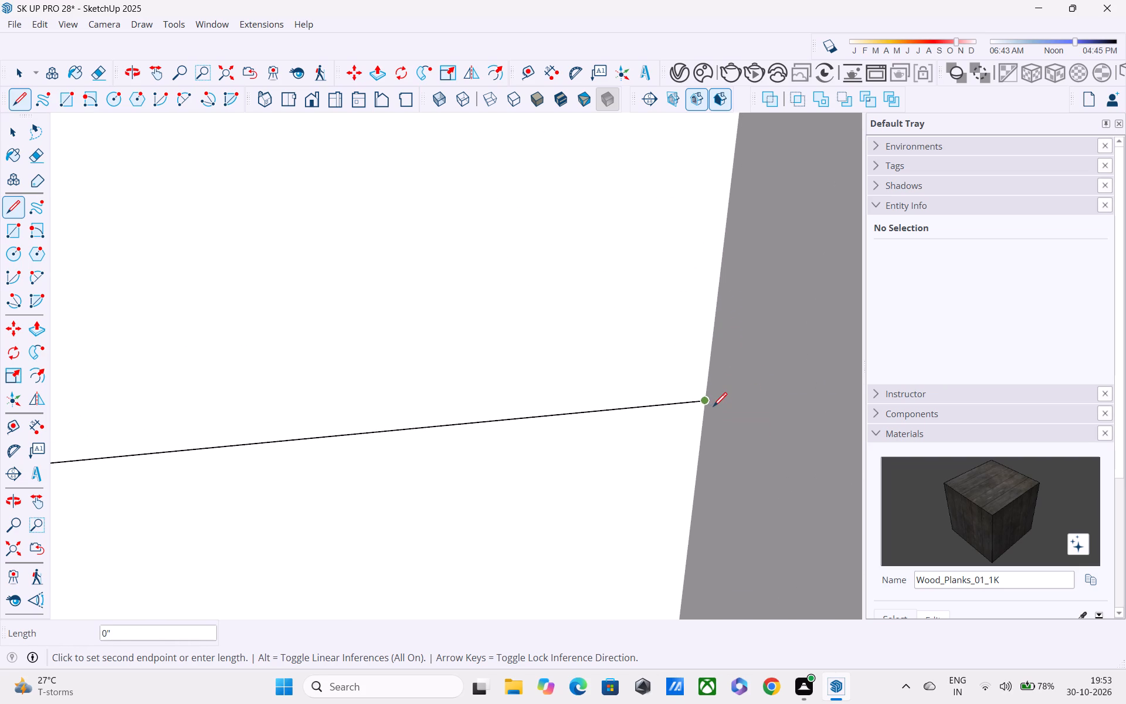
scroll(709, 398, "up", 7)
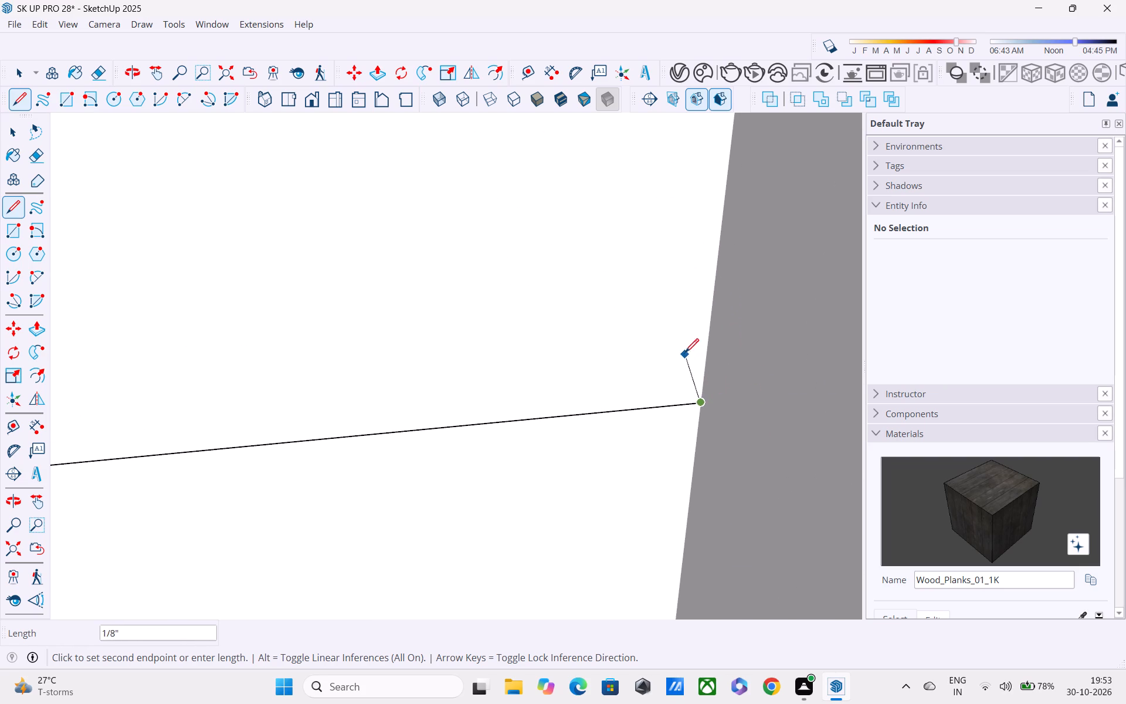
middle_click_drag(718, 356, 745, 543, "shift")
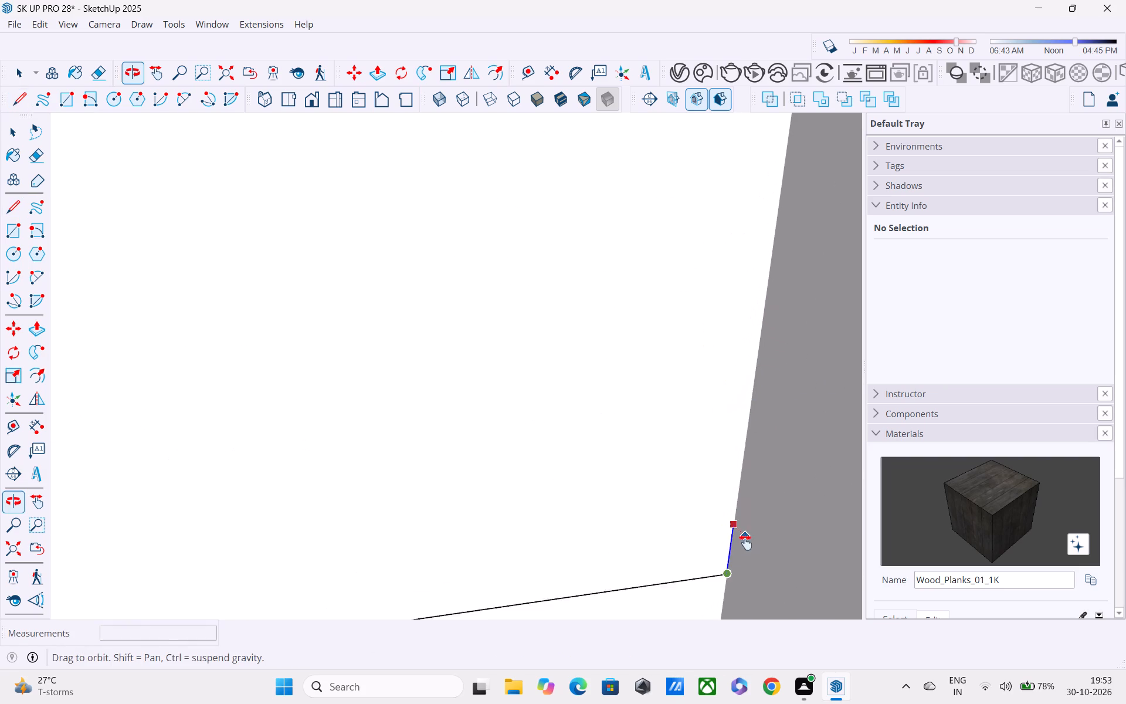
middle_click_drag(745, 543, 745, 543, "shift")
scroll(742, 516, "down", 5, "shift")
scroll(715, 390, "down", 1)
middle_click_drag(720, 411, 791, 581, "shift")
scroll(785, 549, "down", 5)
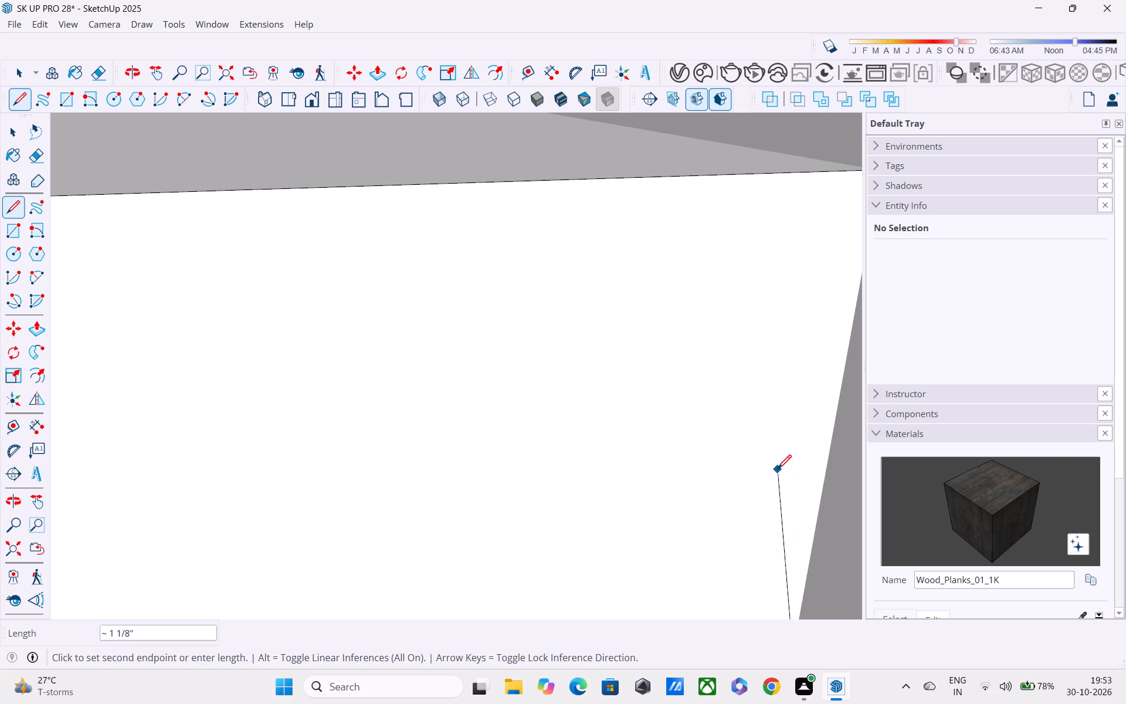
scroll(778, 470, "down", 3)
scroll(525, 464, "down", 4)
middle_click_drag(552, 471, 345, 485)
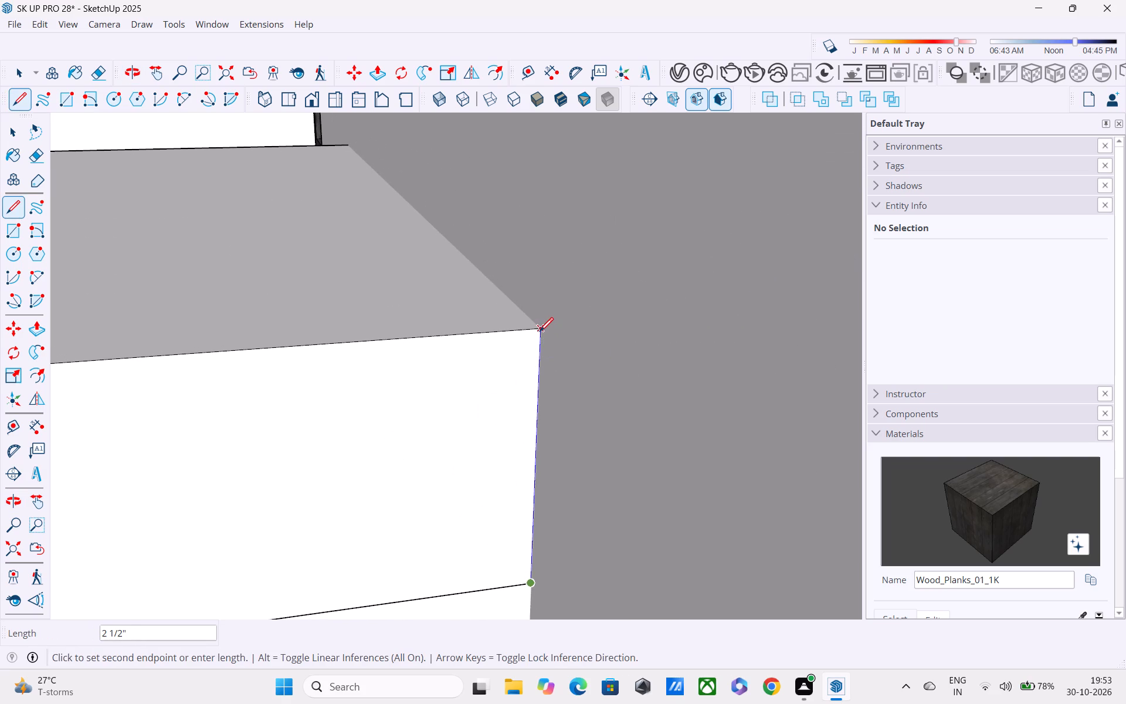
left_click(539, 332)
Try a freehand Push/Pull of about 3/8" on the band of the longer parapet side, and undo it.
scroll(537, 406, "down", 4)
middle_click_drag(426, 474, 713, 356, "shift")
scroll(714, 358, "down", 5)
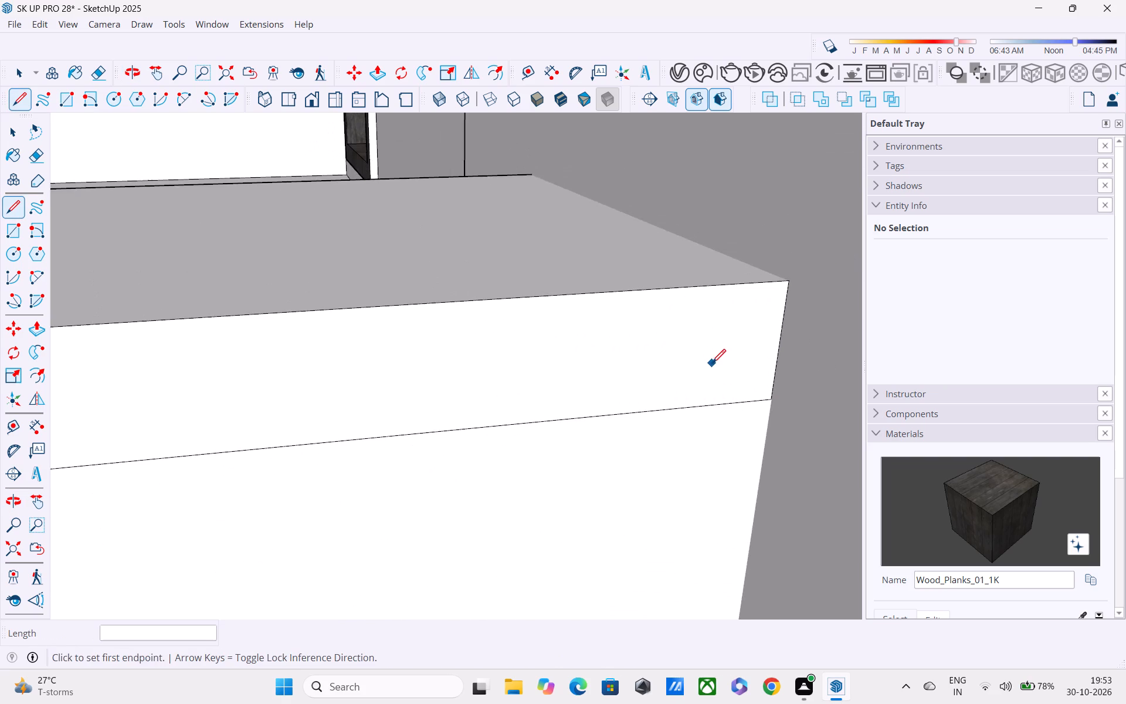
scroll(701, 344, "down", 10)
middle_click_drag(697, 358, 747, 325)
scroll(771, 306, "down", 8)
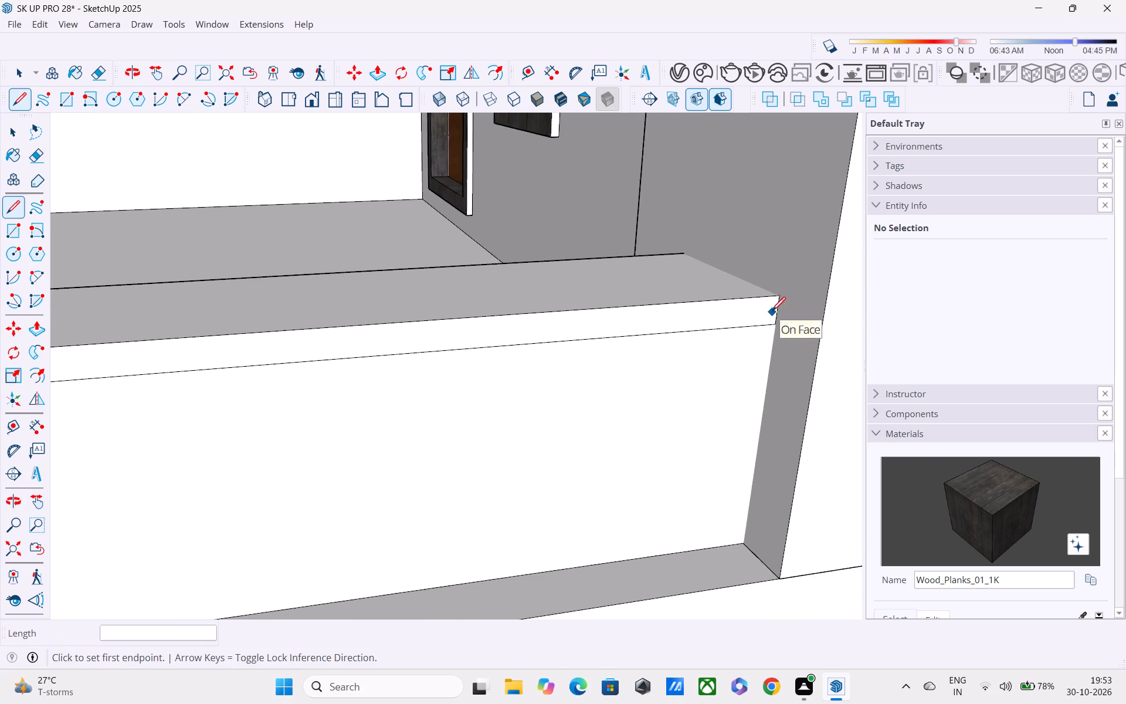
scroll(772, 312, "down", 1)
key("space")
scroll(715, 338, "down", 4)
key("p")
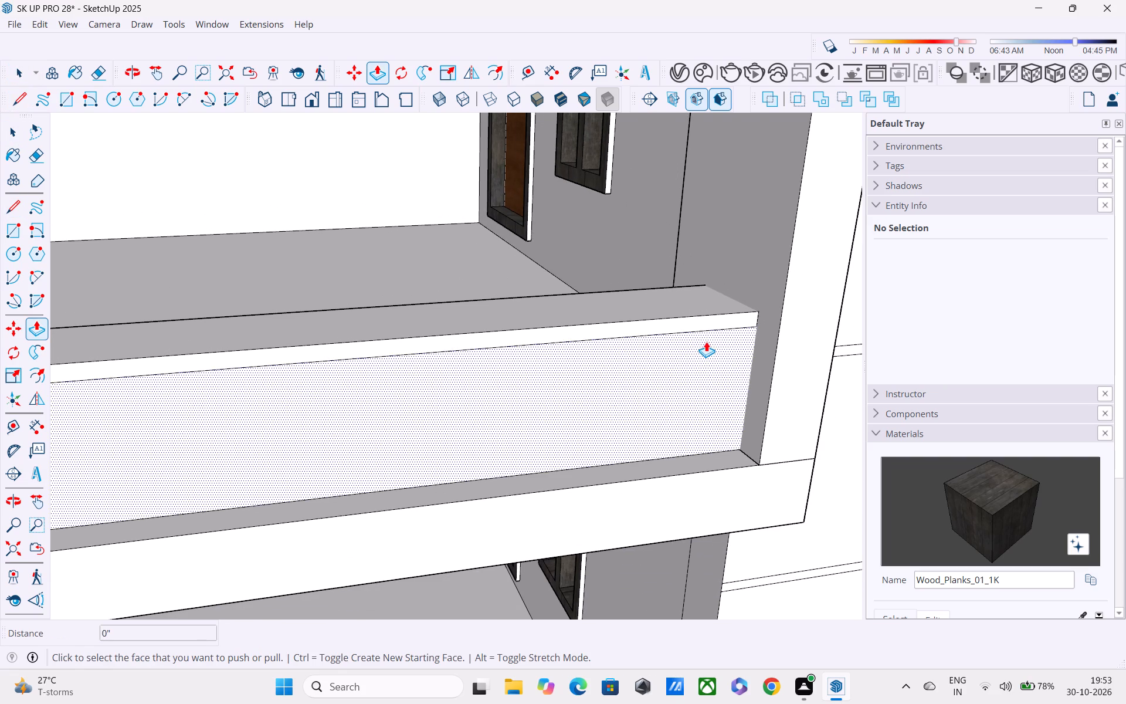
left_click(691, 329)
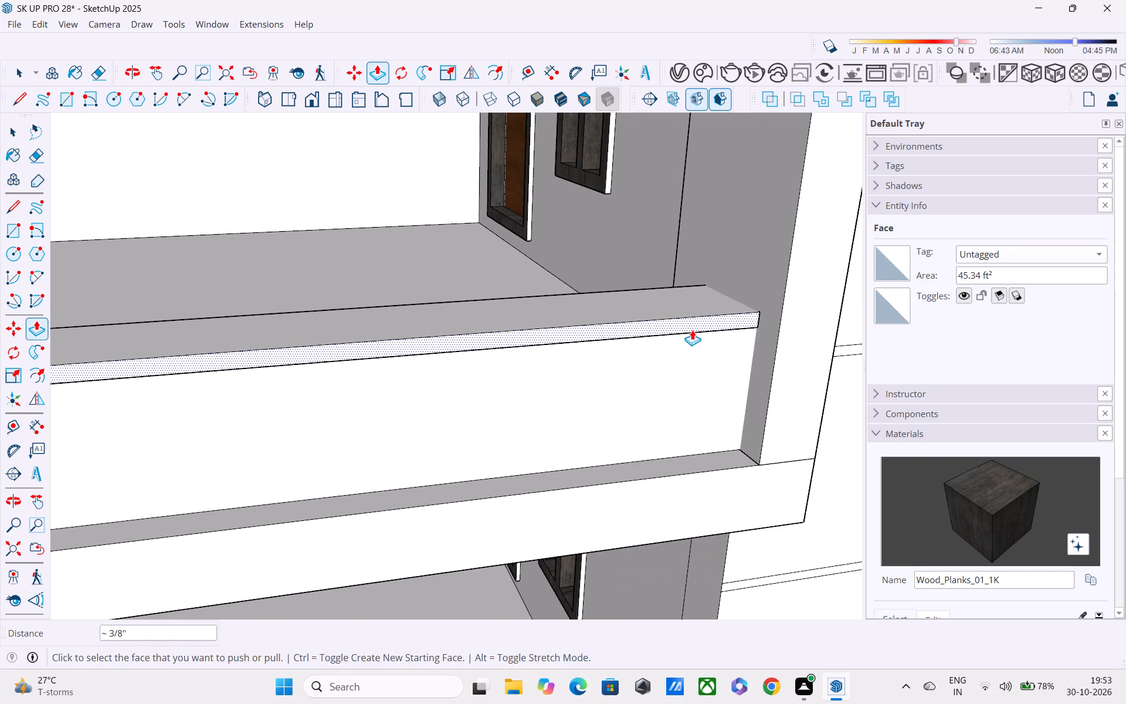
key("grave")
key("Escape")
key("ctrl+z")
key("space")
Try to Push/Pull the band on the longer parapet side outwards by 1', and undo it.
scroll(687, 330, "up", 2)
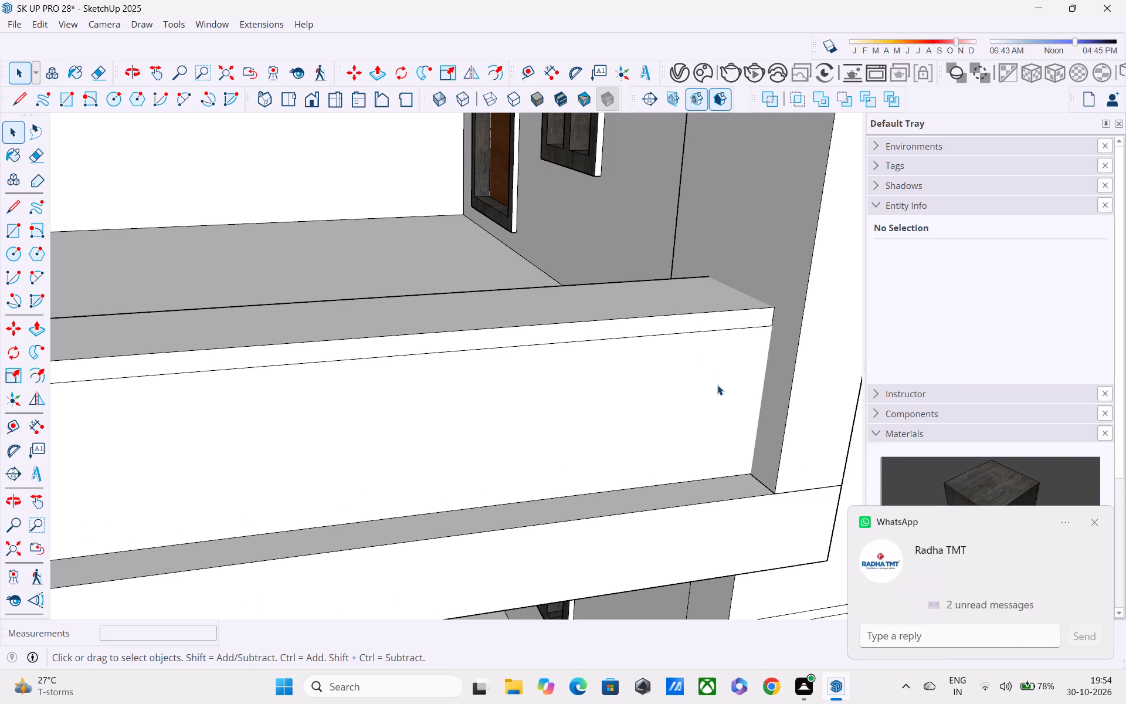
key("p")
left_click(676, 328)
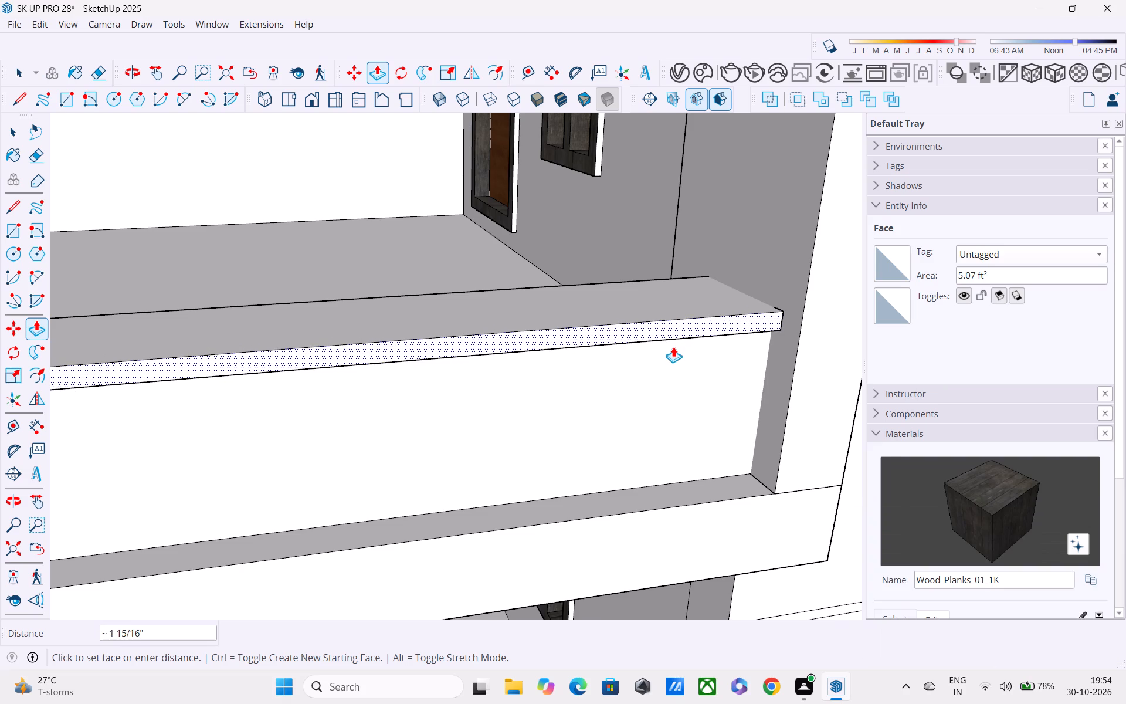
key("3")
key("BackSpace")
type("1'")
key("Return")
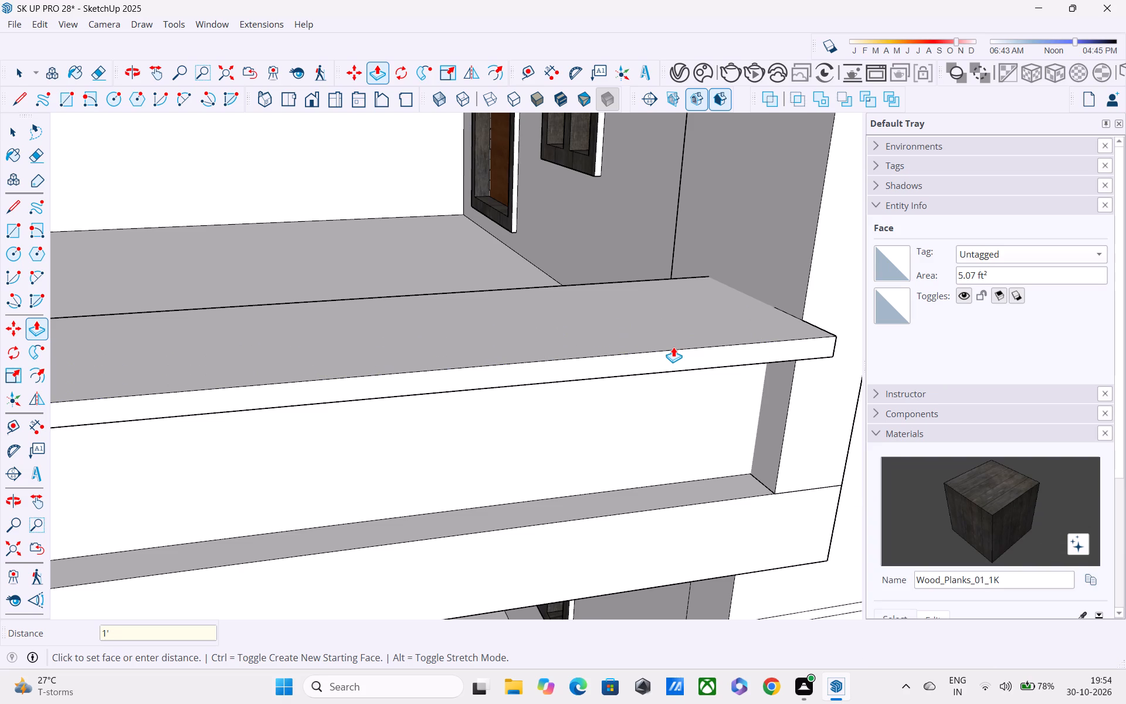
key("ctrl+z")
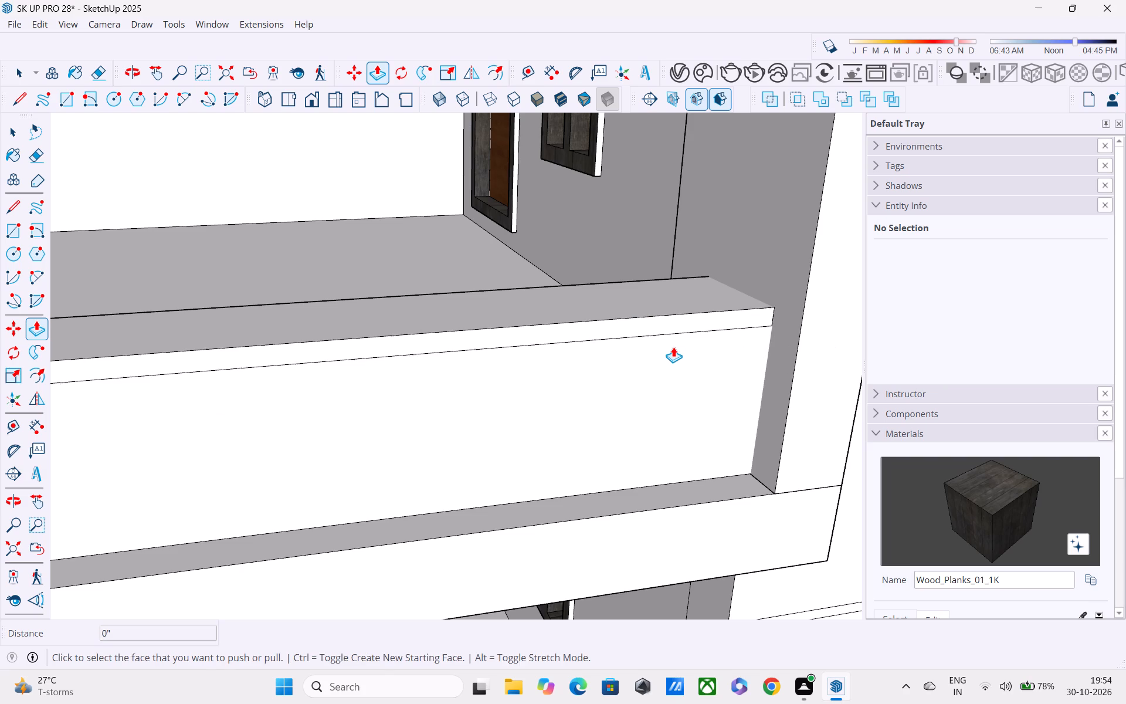
Push/Pull the band on the longer parapet side outwards by 0.5" and repeat the same pull once.
left_click(667, 319)
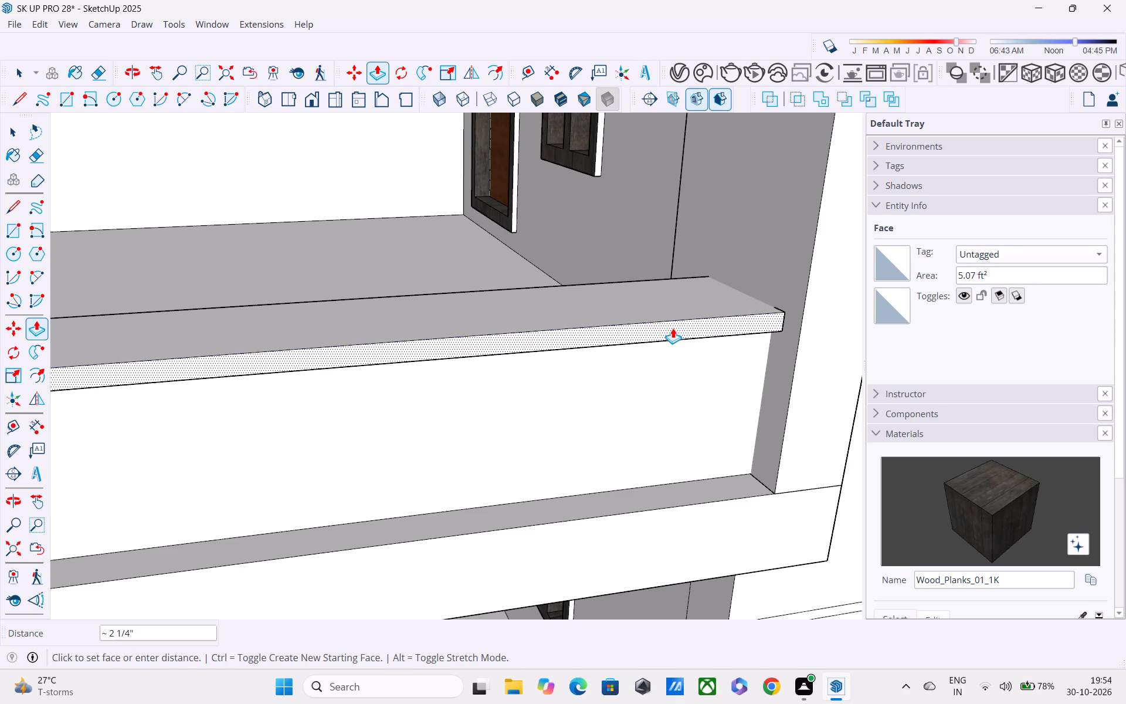
type("0.5\"")
key("Return")
scroll(721, 356, "down", 1)
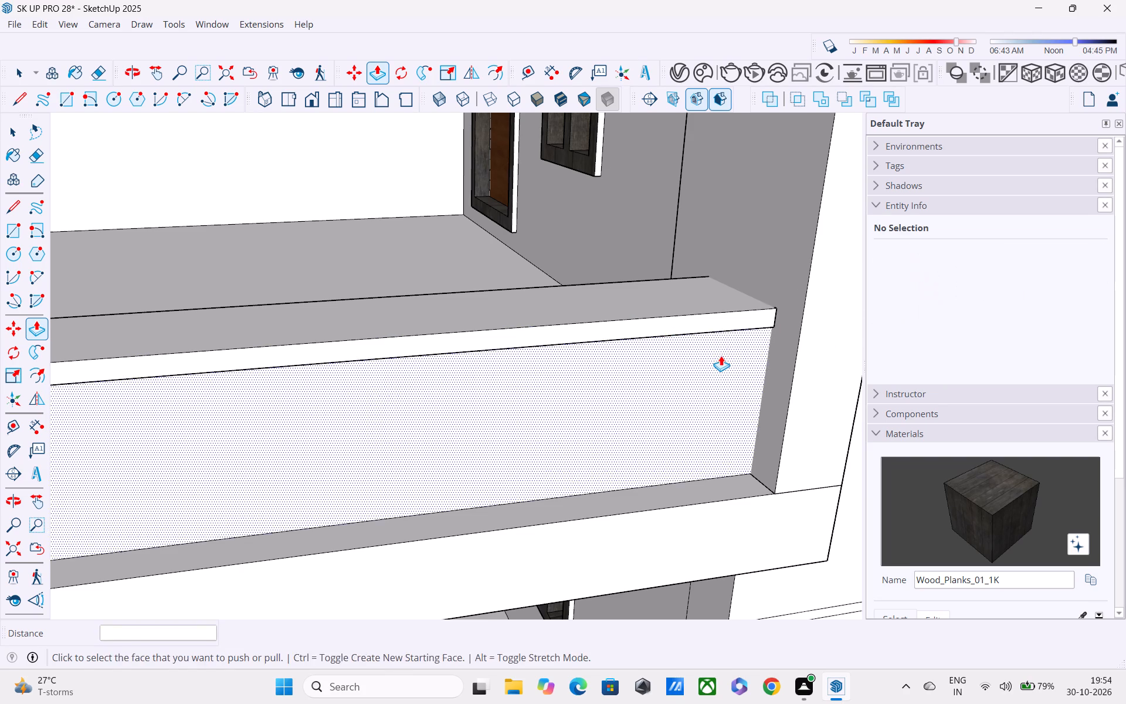
scroll(721, 356, "down", 1)
middle_click_drag(721, 336, 741, 242)
scroll(733, 229, "up", 4)
middle_click_drag(714, 215, 720, 152)
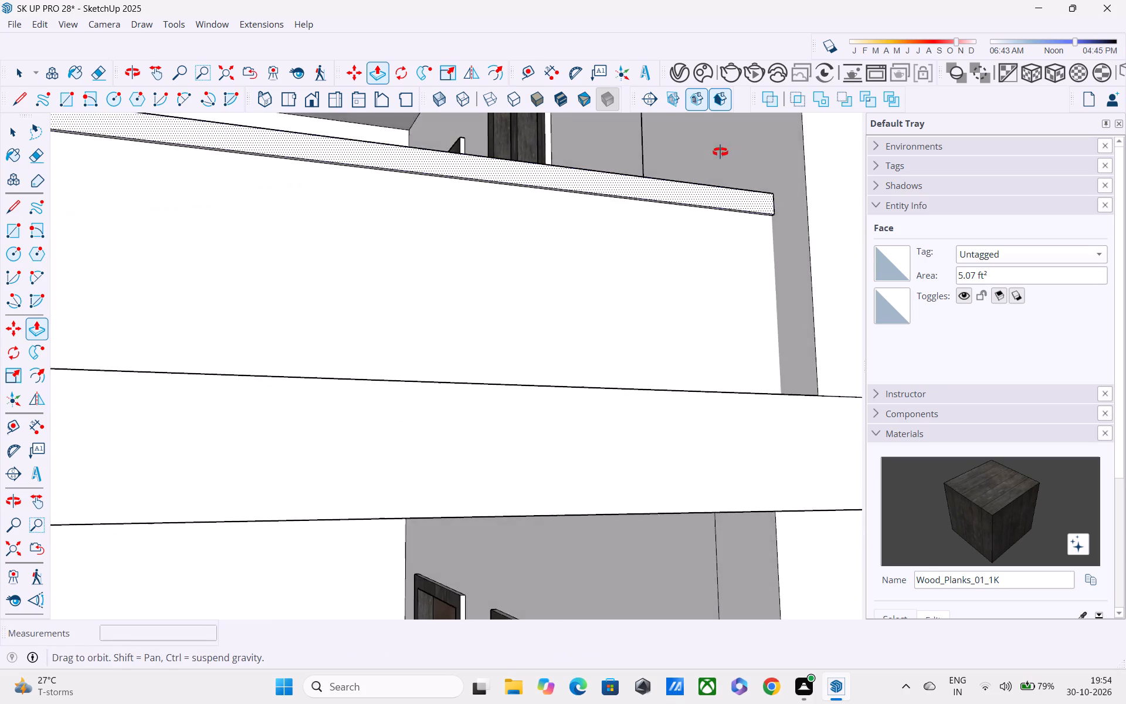
middle_click_drag(720, 152, 751, 184)
double_click(734, 215)
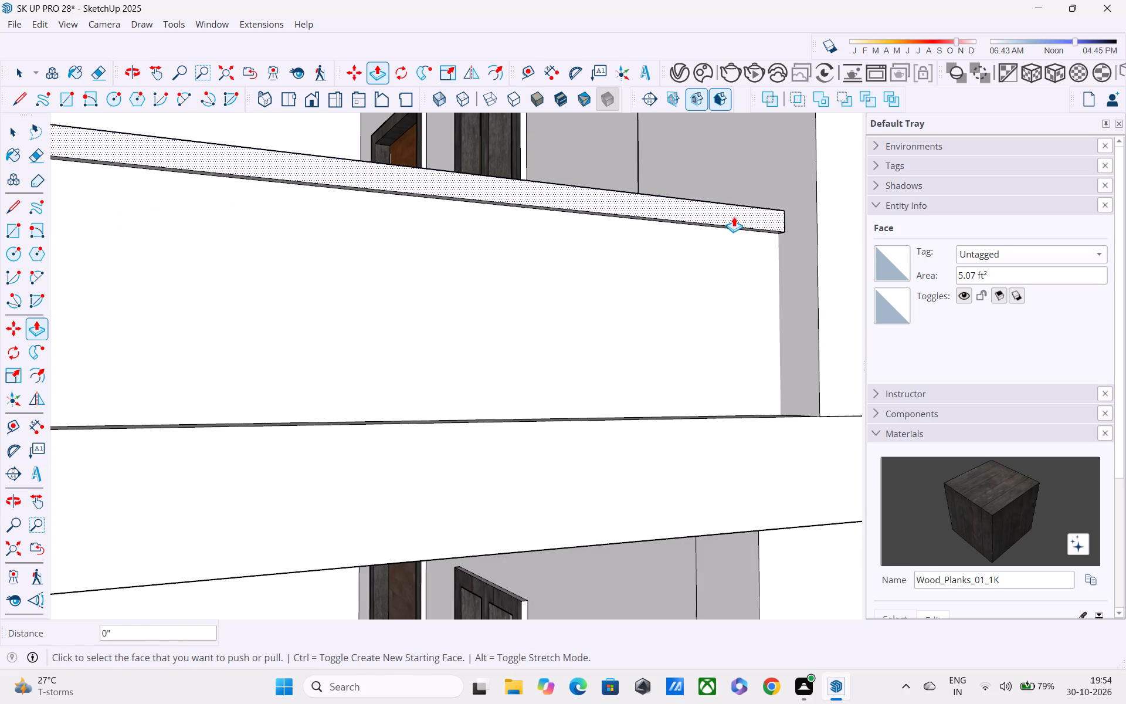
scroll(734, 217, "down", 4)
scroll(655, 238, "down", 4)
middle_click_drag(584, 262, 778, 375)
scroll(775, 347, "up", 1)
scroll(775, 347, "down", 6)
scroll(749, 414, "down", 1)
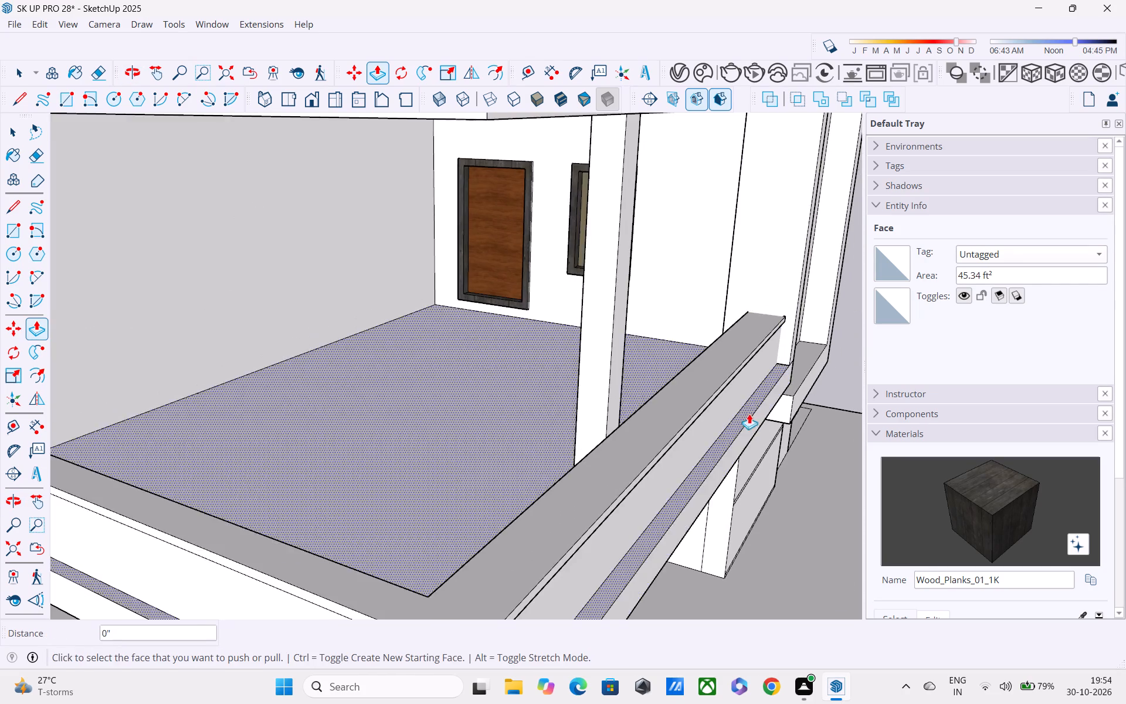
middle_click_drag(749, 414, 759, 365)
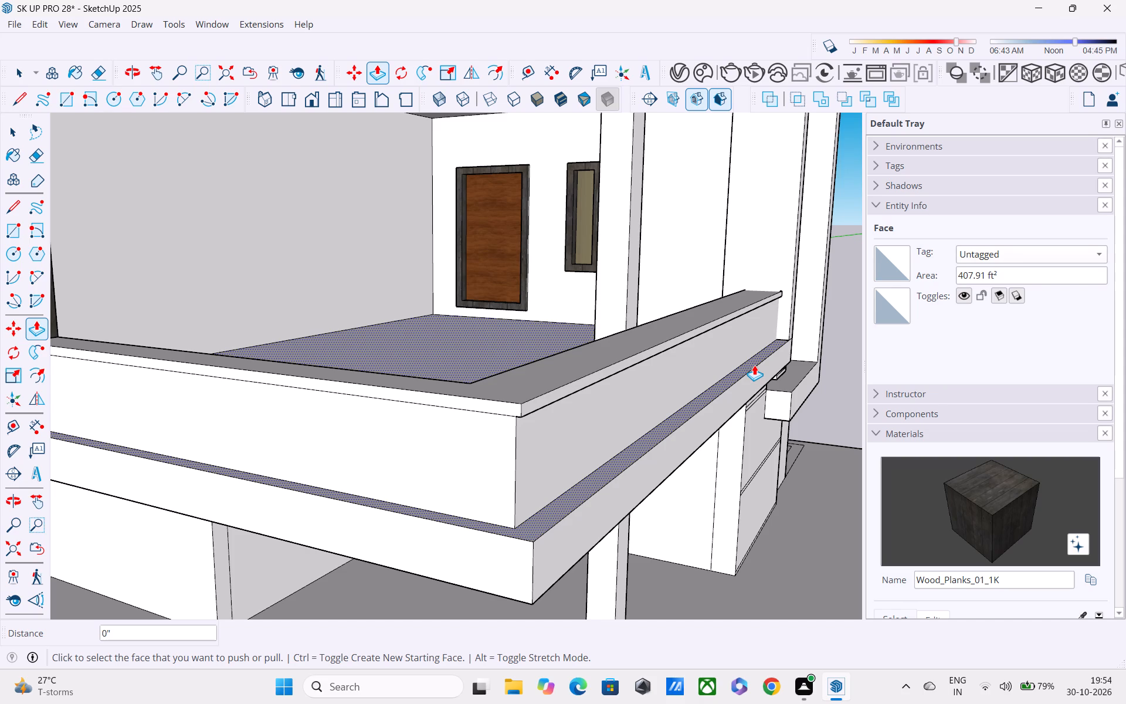
Repeat the 0.5" outward Push/Pull on the band of the shorter parapet side so it projects like the longer side.
double_click(487, 410)
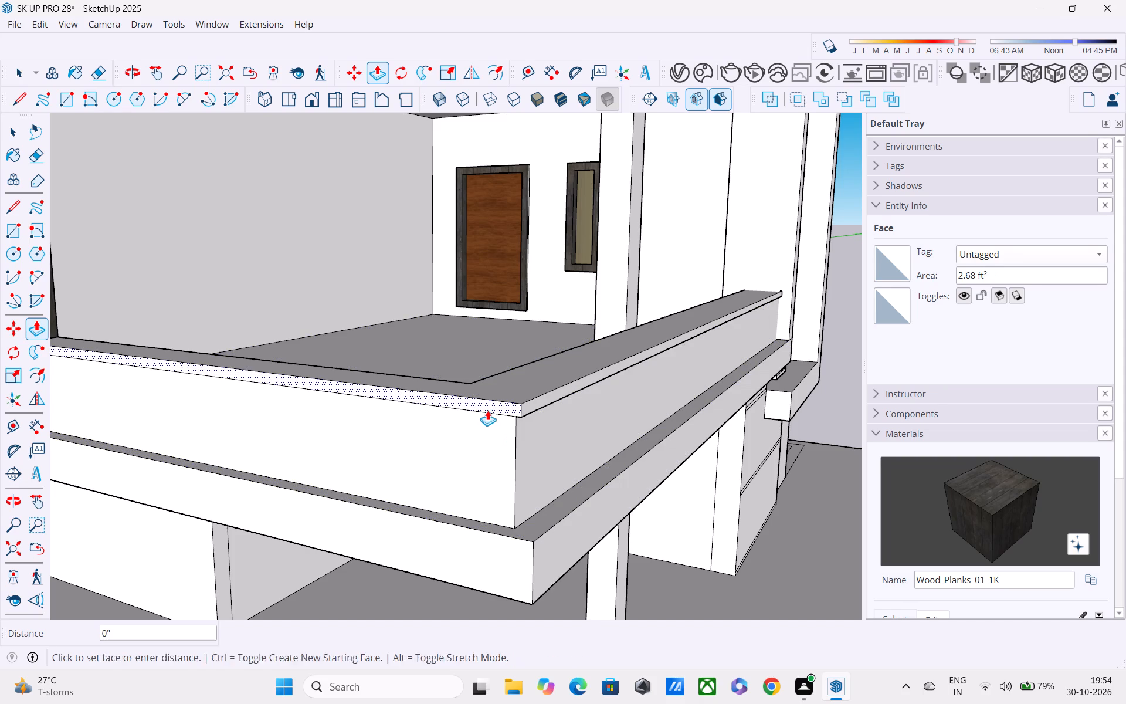
middle_click_drag(487, 410, 647, 507, "shift")
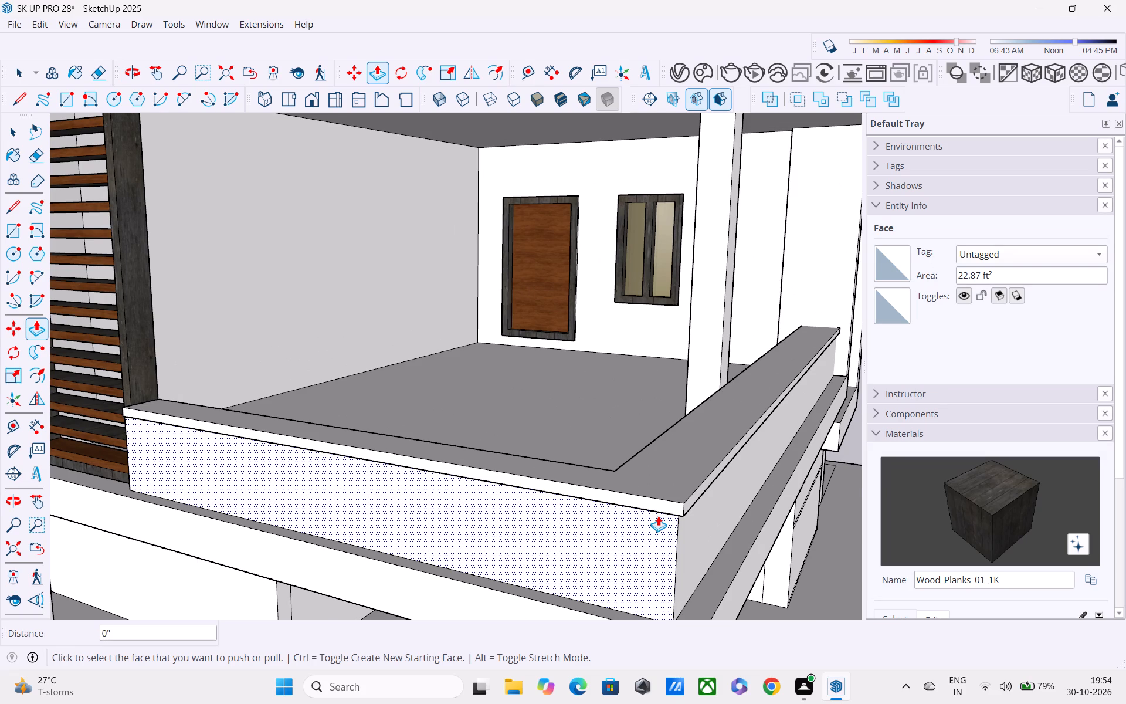
middle_click_drag(659, 516, 757, 519, "shift")
scroll(750, 504, "up", 3)
middle_click_drag(736, 499, 572, 374)
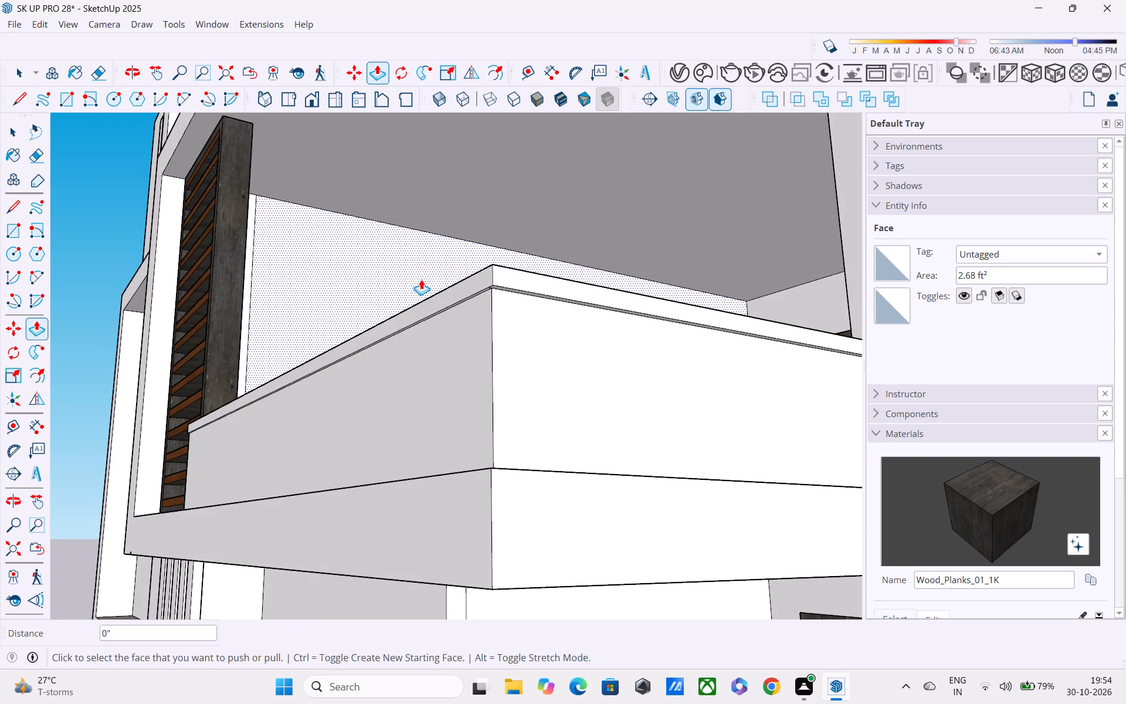
left_click(445, 296)
left_click(445, 296)
scroll(453, 292, "down", 3)
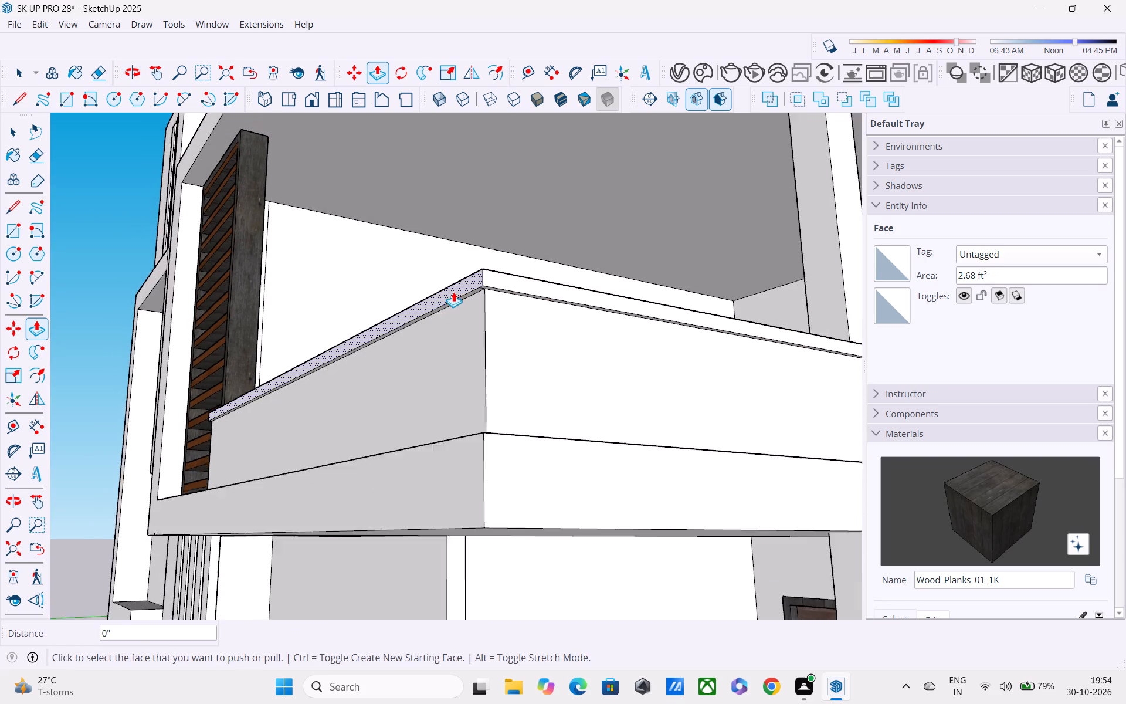
Erase the short seam line on the band's underside at the outer parapet corner.
middle_click_drag(454, 293, 433, 265)
scroll(449, 270, "up", 9)
key("e")
scroll(480, 261, "up", 1)
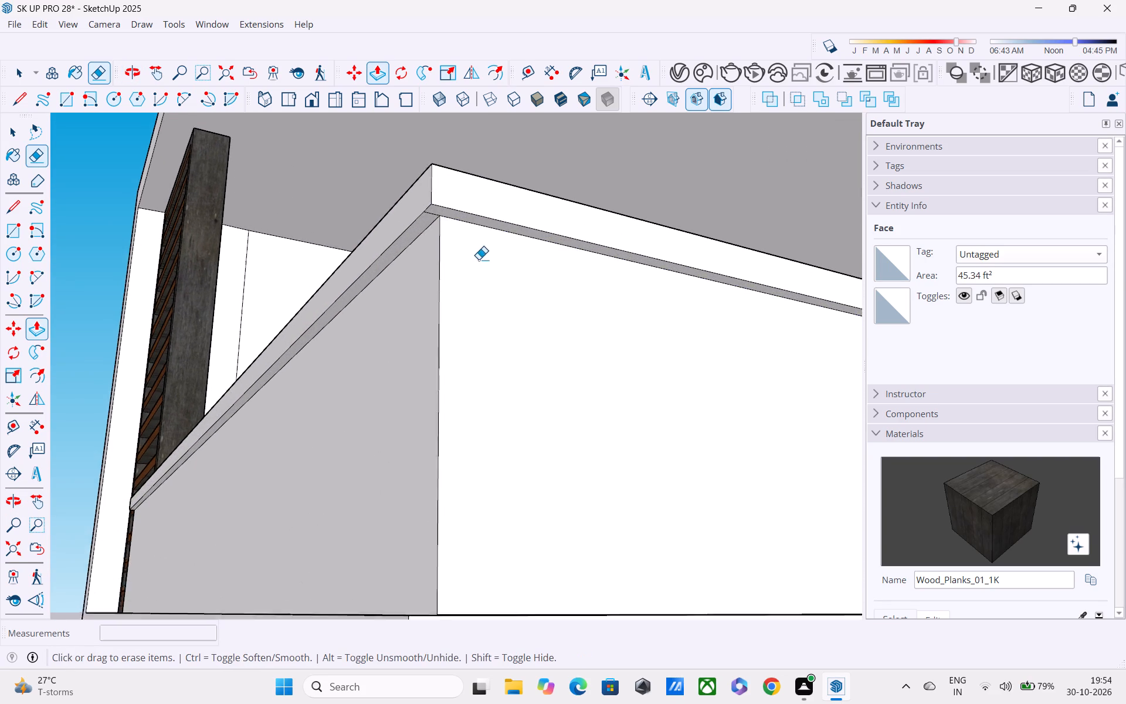
scroll(479, 259, "up", 6)
scroll(430, 202, "up", 3)
left_click_drag(406, 192, 405, 199)
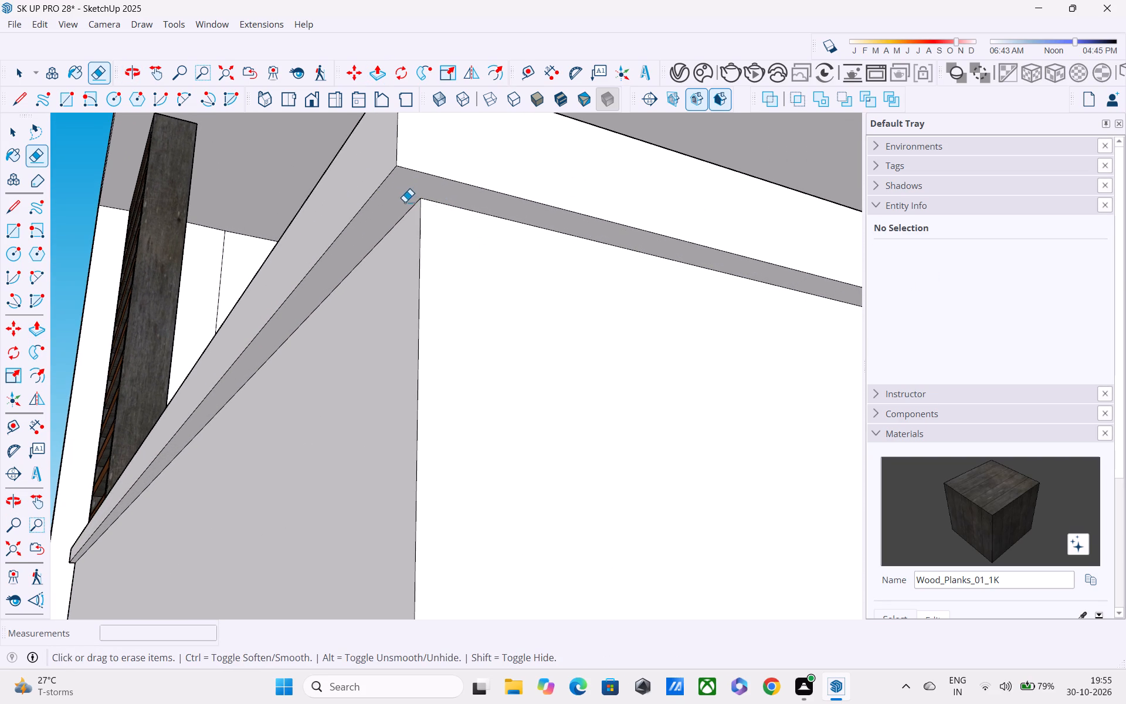
scroll(403, 198, "down", 3)
middle_click_drag(403, 199, 426, 358)
scroll(427, 344, "down", 13)
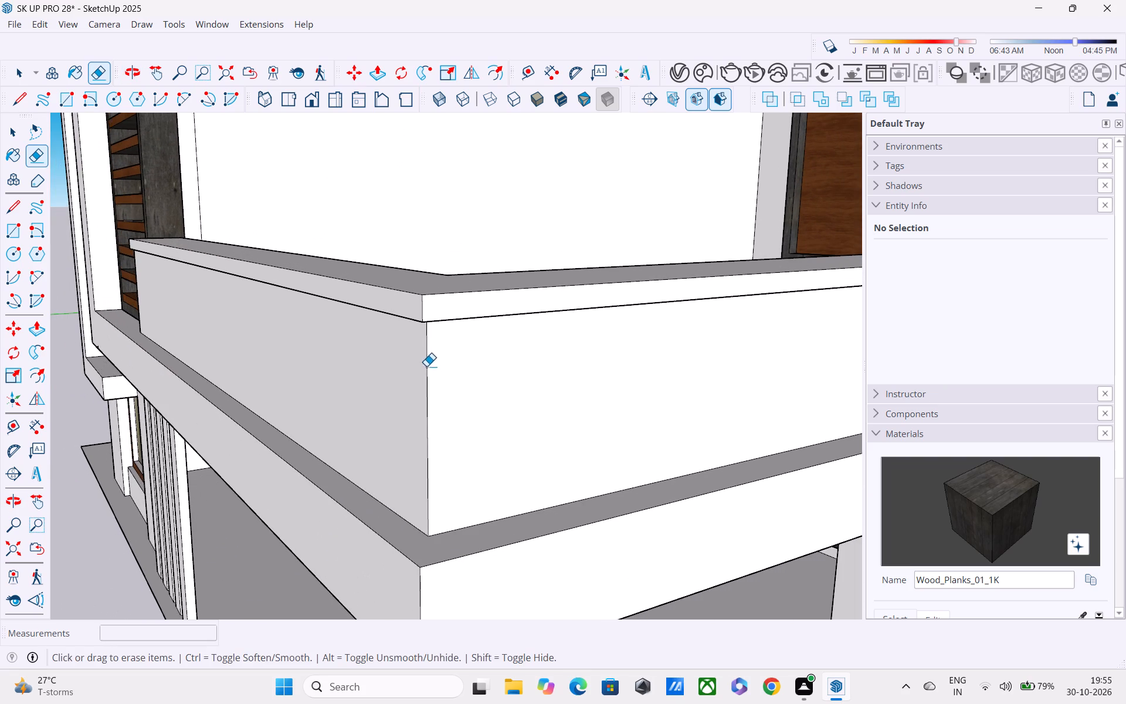
key("Escape")
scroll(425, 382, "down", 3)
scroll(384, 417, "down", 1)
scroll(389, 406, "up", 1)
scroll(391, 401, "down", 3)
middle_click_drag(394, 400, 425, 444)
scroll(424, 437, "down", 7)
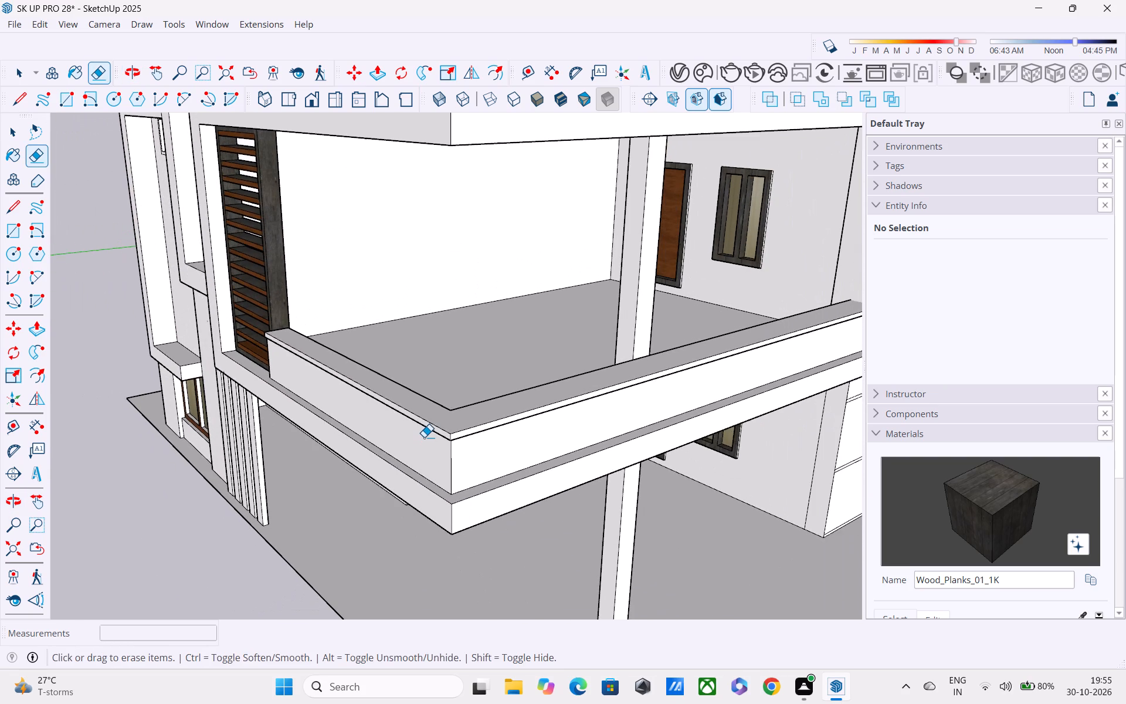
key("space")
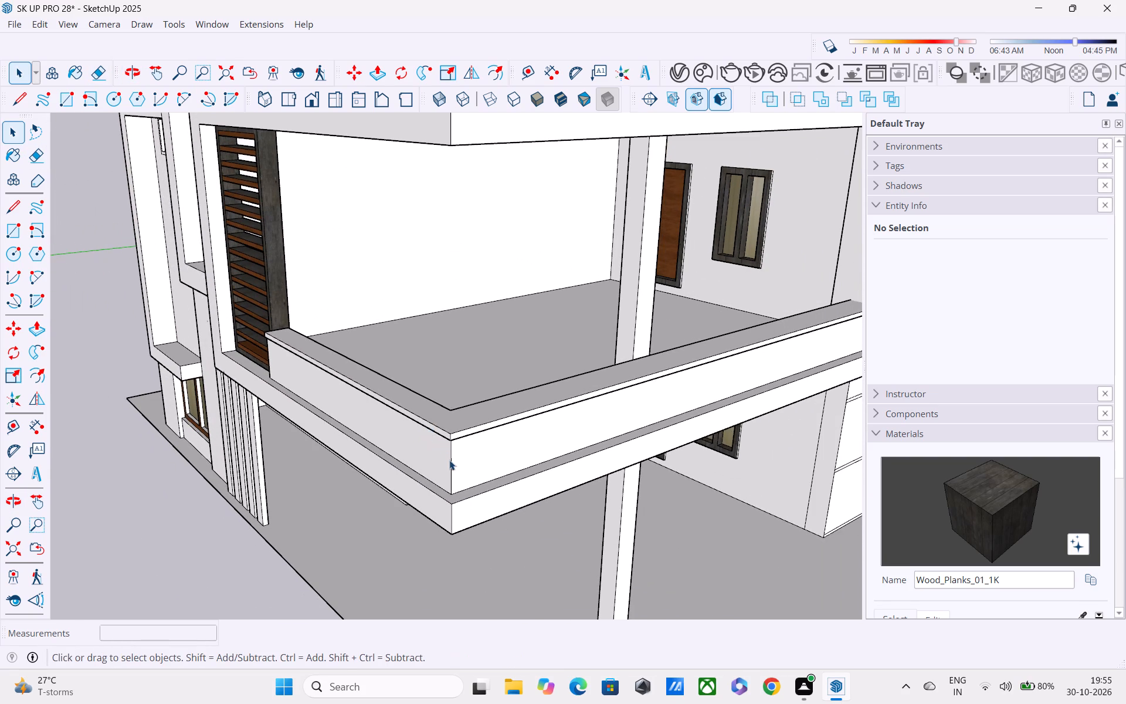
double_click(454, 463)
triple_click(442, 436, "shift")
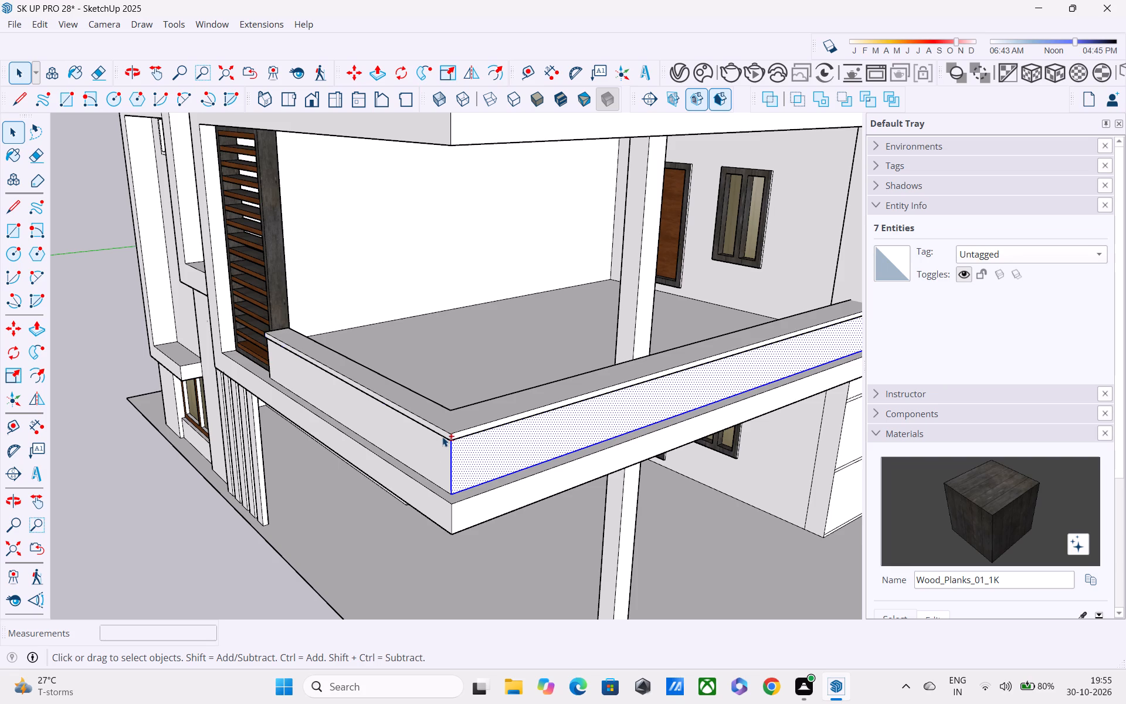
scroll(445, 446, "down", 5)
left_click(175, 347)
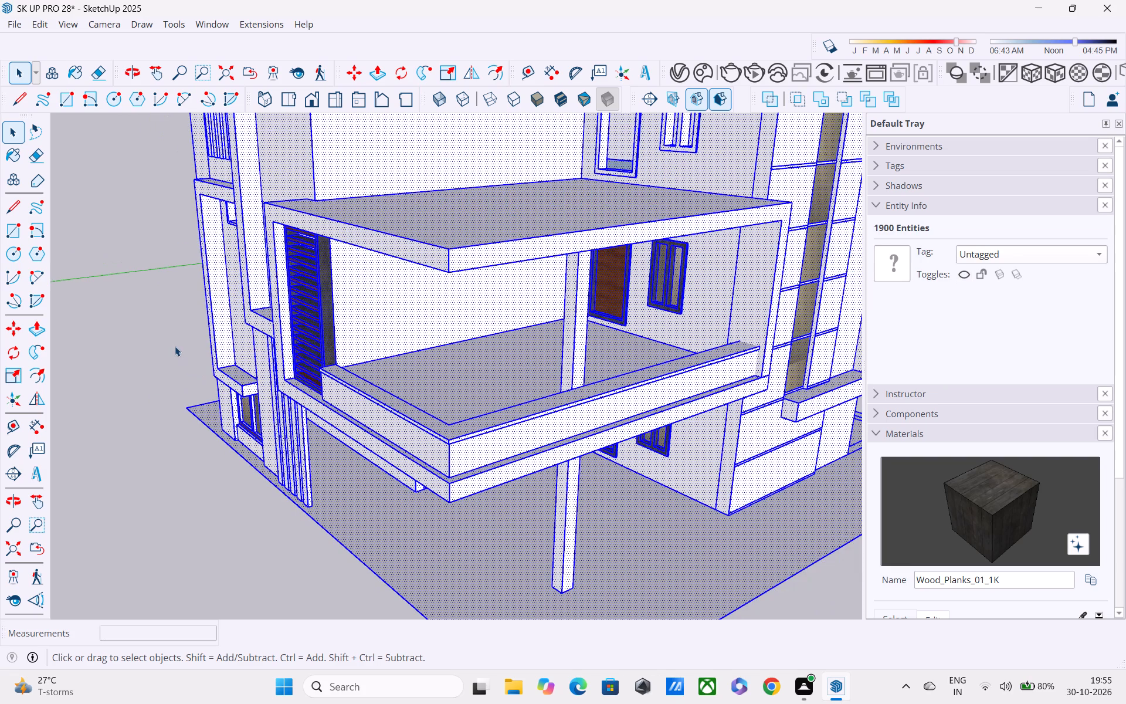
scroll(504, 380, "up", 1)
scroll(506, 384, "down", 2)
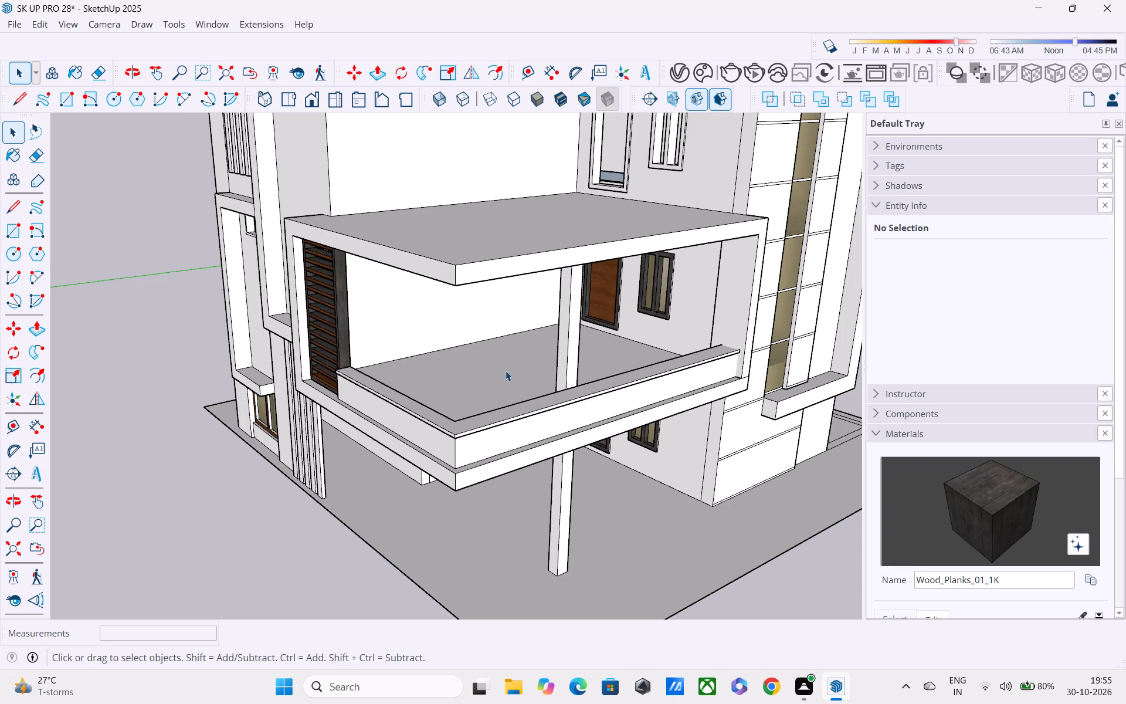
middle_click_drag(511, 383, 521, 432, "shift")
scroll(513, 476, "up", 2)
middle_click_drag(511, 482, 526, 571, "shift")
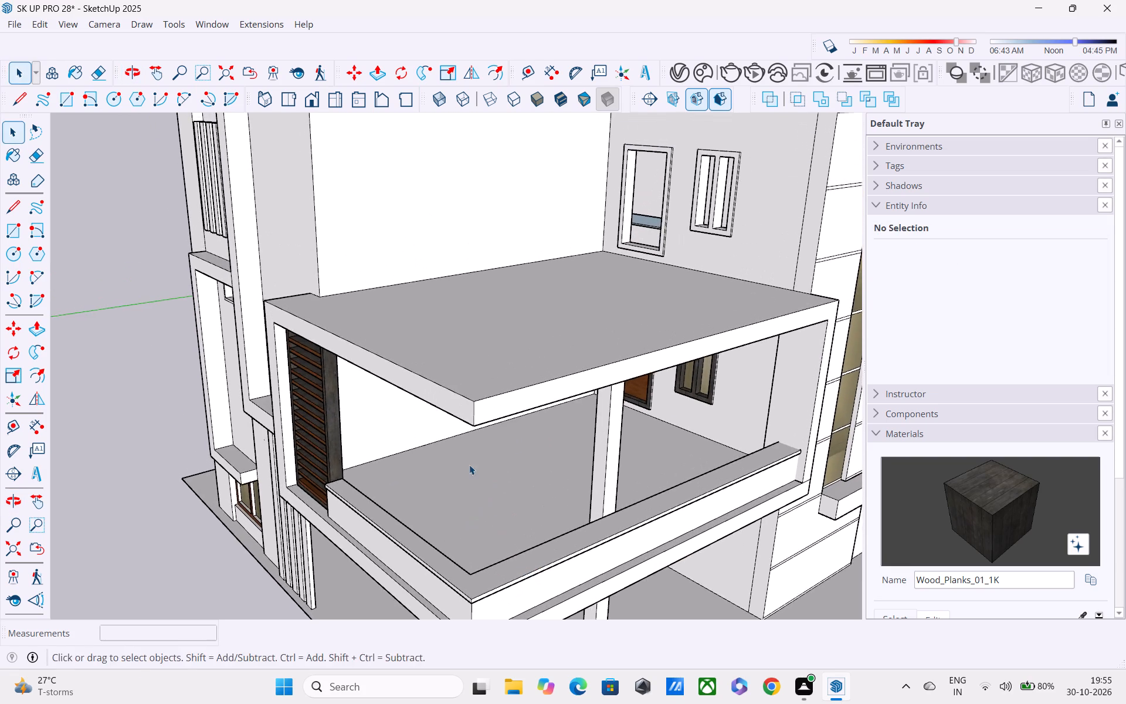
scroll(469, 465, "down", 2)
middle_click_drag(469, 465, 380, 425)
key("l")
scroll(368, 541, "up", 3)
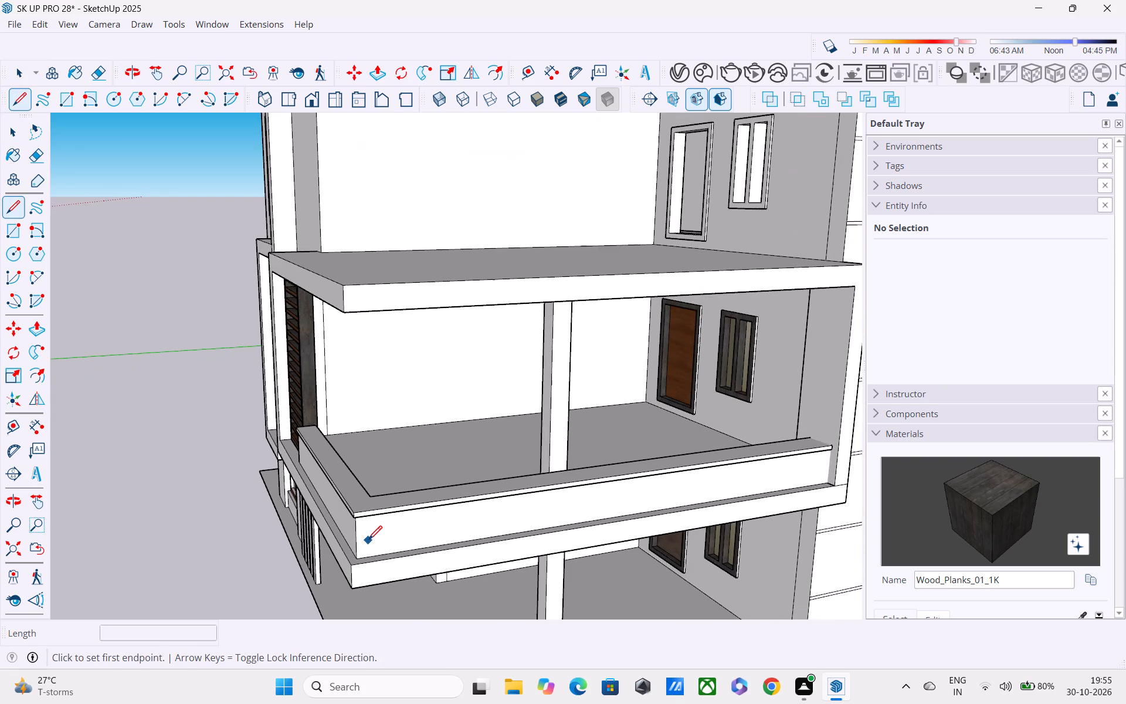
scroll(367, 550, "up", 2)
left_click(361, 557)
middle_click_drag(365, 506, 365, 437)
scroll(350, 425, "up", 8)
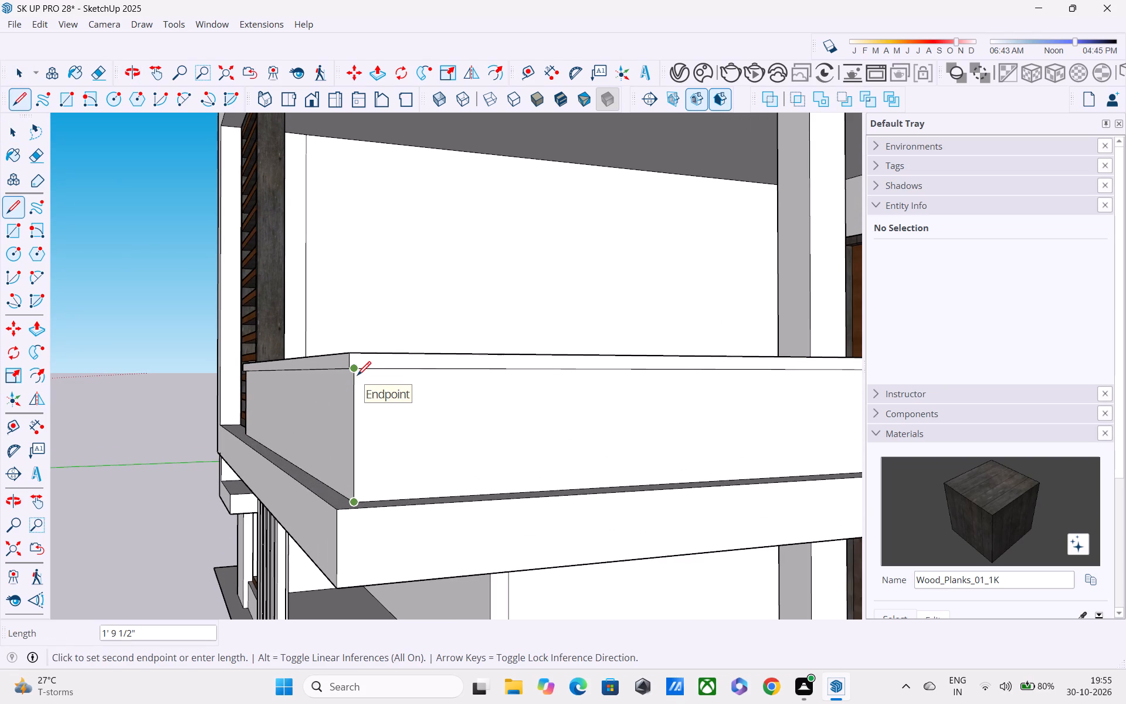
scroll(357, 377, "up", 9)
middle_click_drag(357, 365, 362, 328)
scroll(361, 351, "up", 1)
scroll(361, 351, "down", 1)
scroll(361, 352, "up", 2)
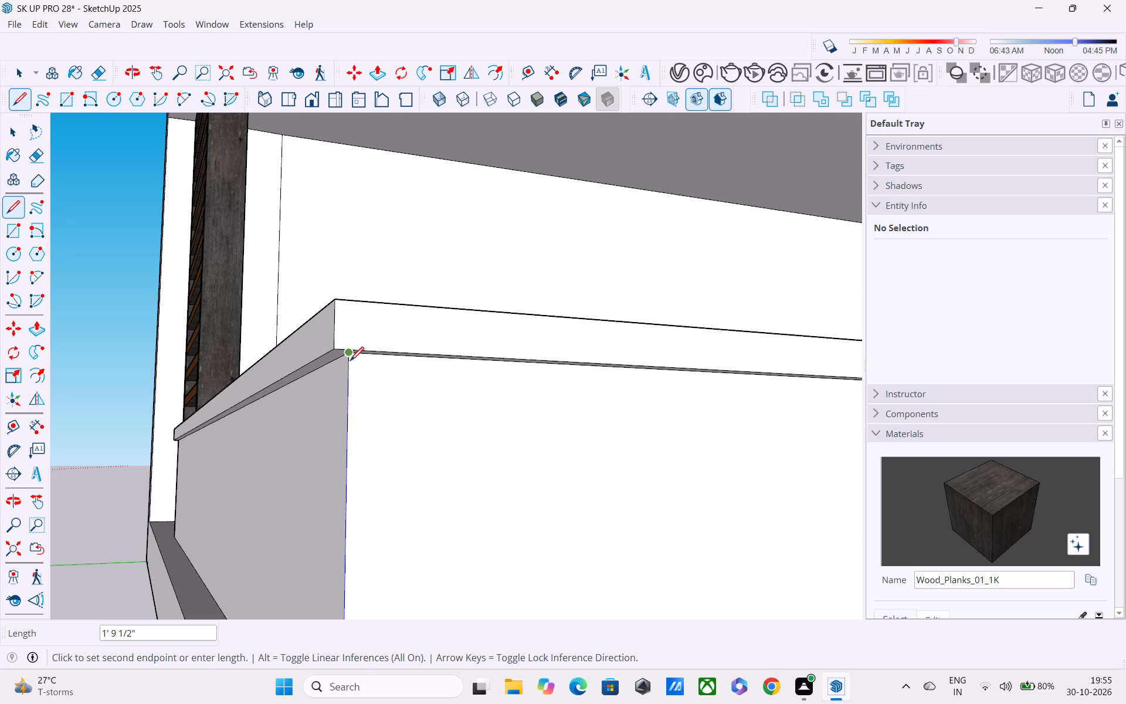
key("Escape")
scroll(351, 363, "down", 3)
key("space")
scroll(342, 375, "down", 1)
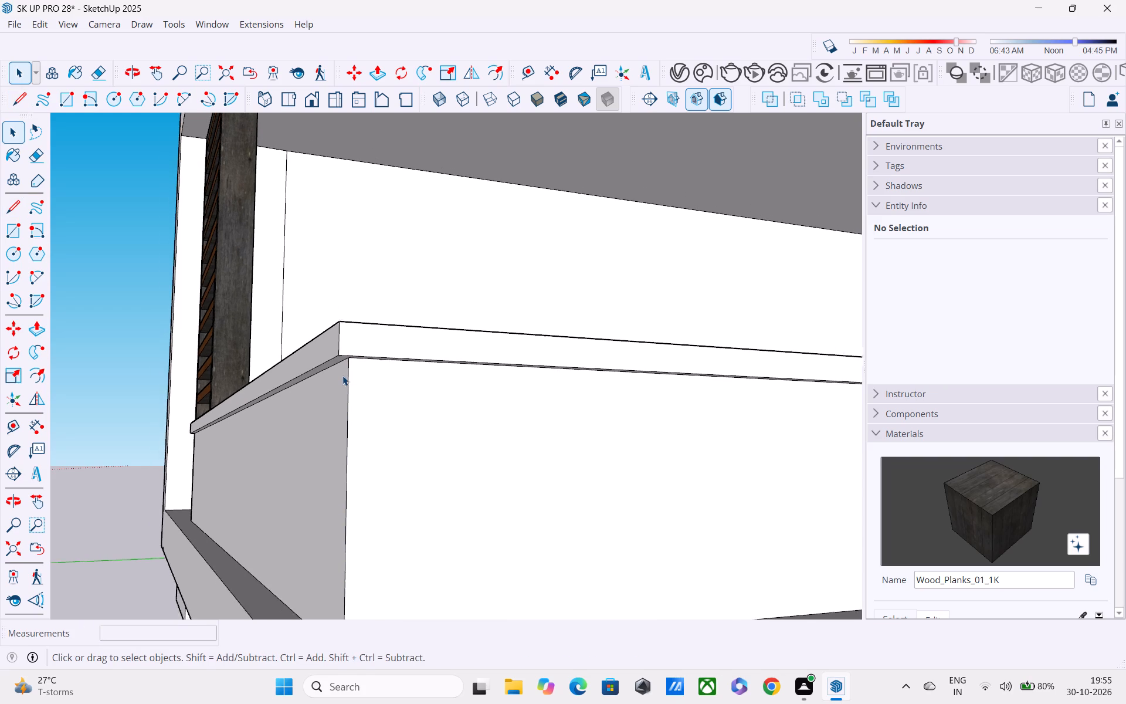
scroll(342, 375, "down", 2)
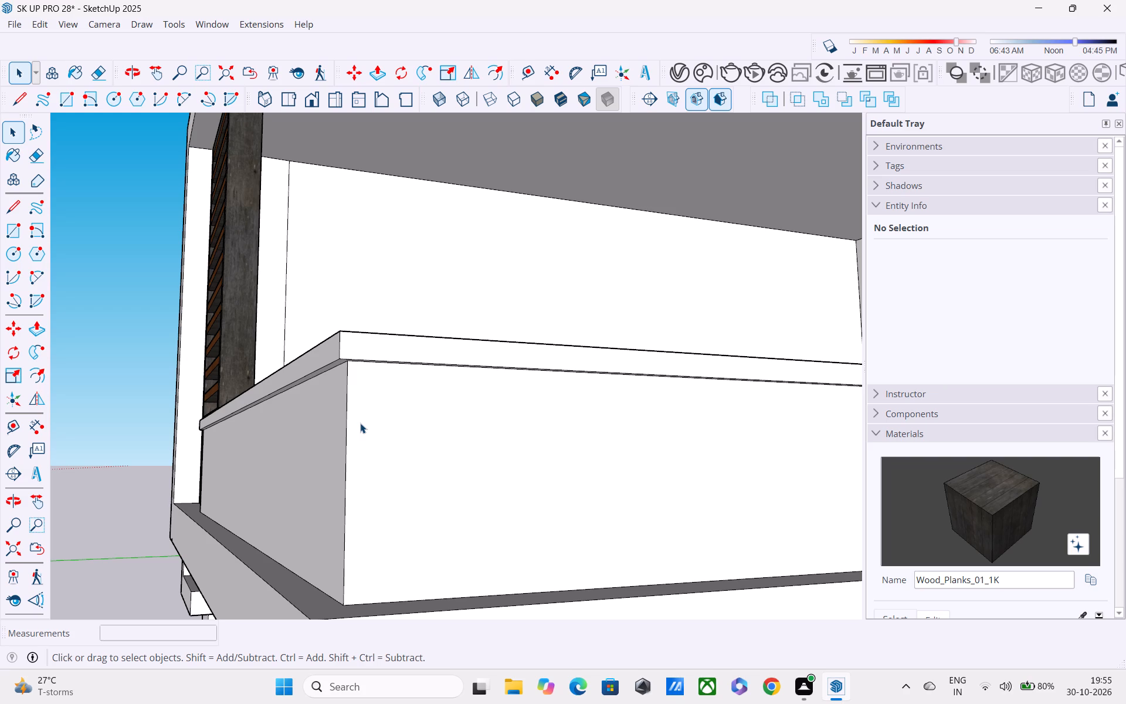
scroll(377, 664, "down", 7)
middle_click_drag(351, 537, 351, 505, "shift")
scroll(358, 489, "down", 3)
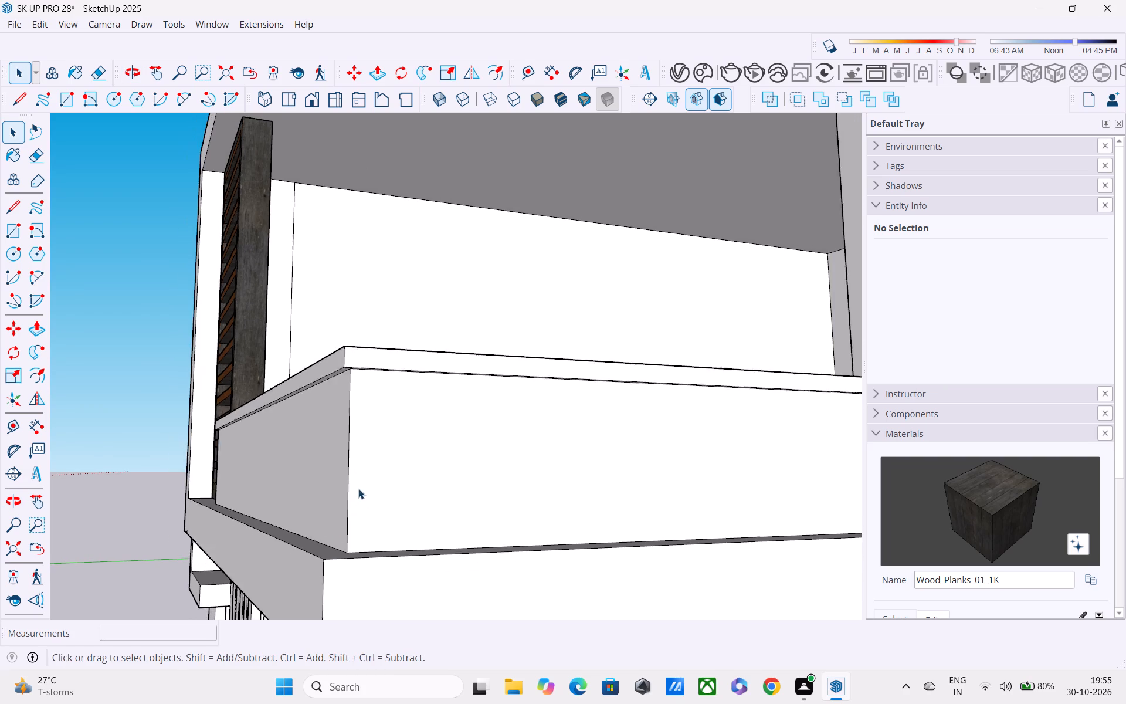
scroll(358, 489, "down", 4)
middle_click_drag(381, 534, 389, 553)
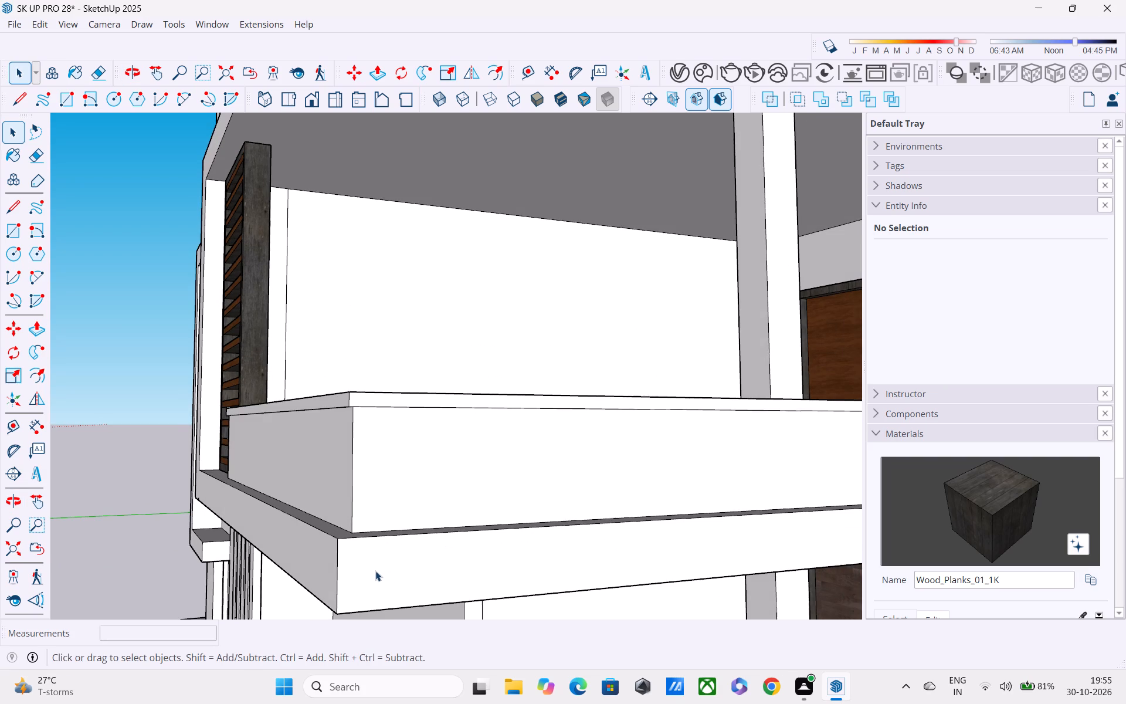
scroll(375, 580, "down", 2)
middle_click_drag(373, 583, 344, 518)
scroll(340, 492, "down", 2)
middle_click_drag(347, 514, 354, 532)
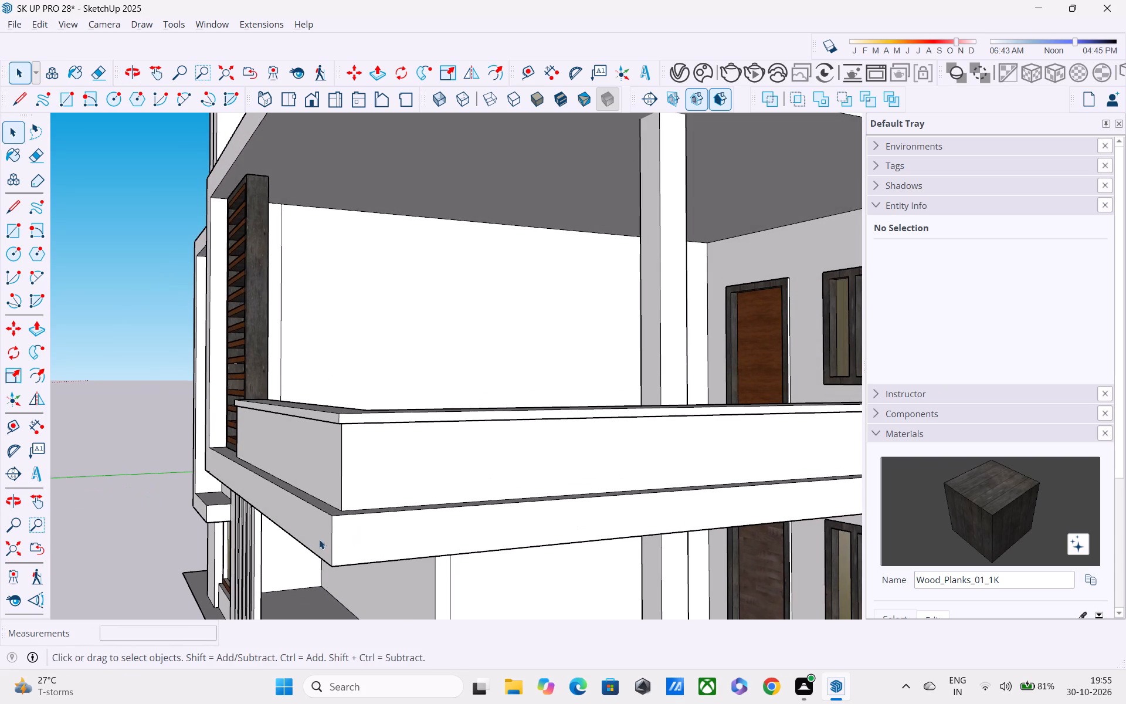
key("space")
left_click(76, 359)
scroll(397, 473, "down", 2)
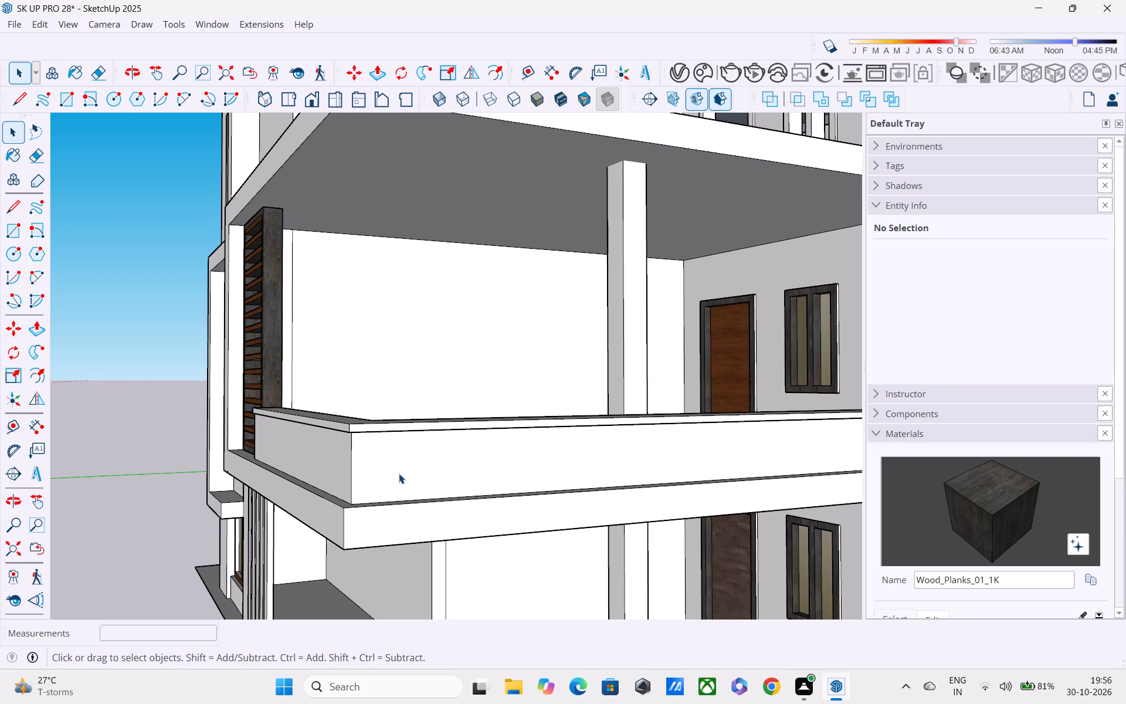
Select both outer parapet faces, the top face and both band faces together with their bounding edges.
middle_click_drag(408, 479, 472, 500)
middle_click_drag(473, 487, 362, 444)
scroll(356, 430, "up", 2)
middle_click_drag(364, 433, 398, 472, "shift")
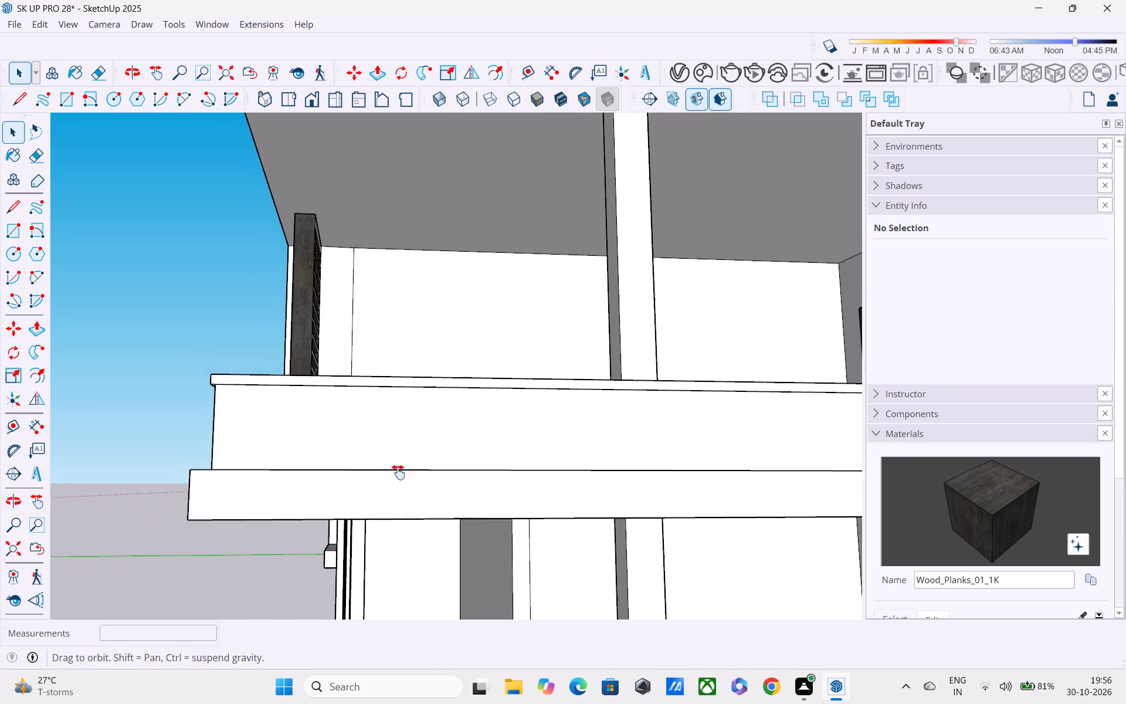
middle_click_drag(398, 472, 430, 504, "shift")
scroll(412, 480, "up", 1)
middle_click_drag(412, 480, 497, 534)
middle_click_drag(497, 535, 466, 422, "shift")
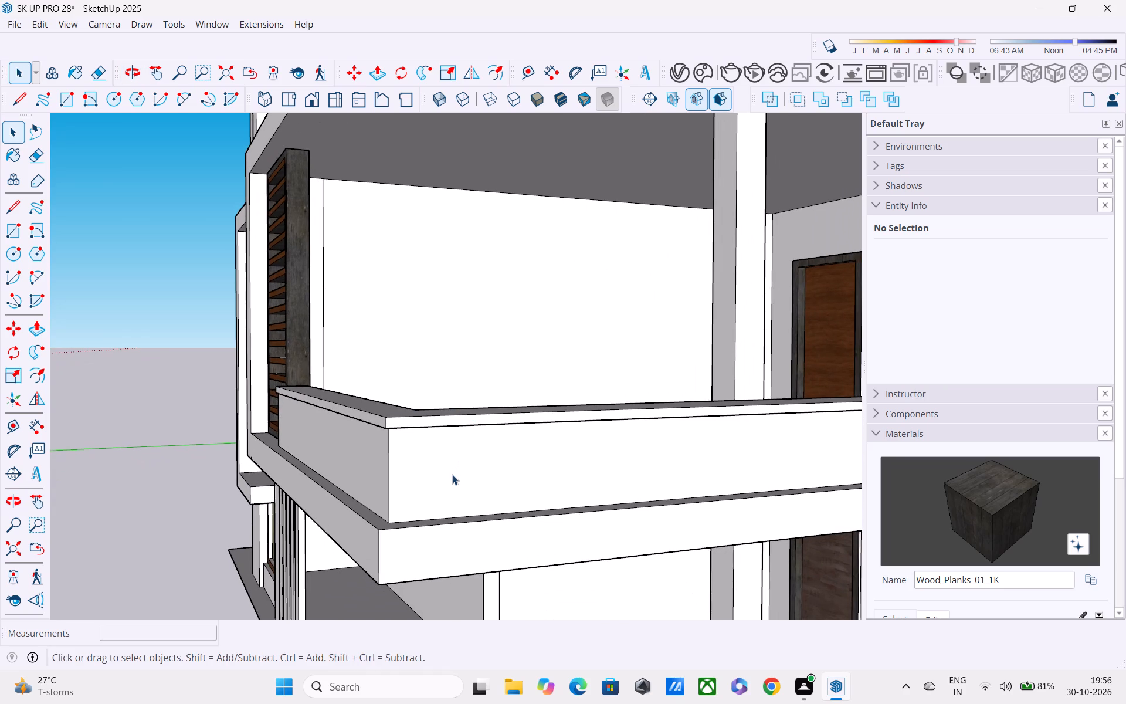
double_click(452, 475, "shift")
middle_click_drag(406, 482, 462, 514)
double_click(456, 505, "shift")
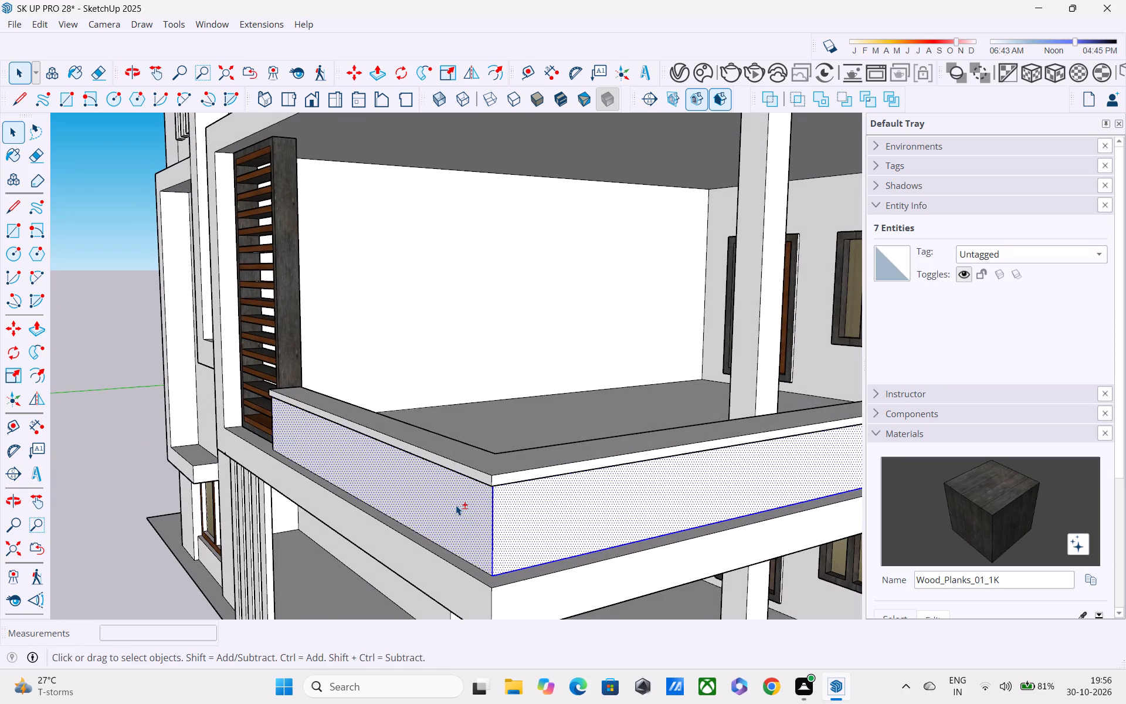
middle_click_drag(462, 496, 458, 571)
double_click(450, 551, "shift")
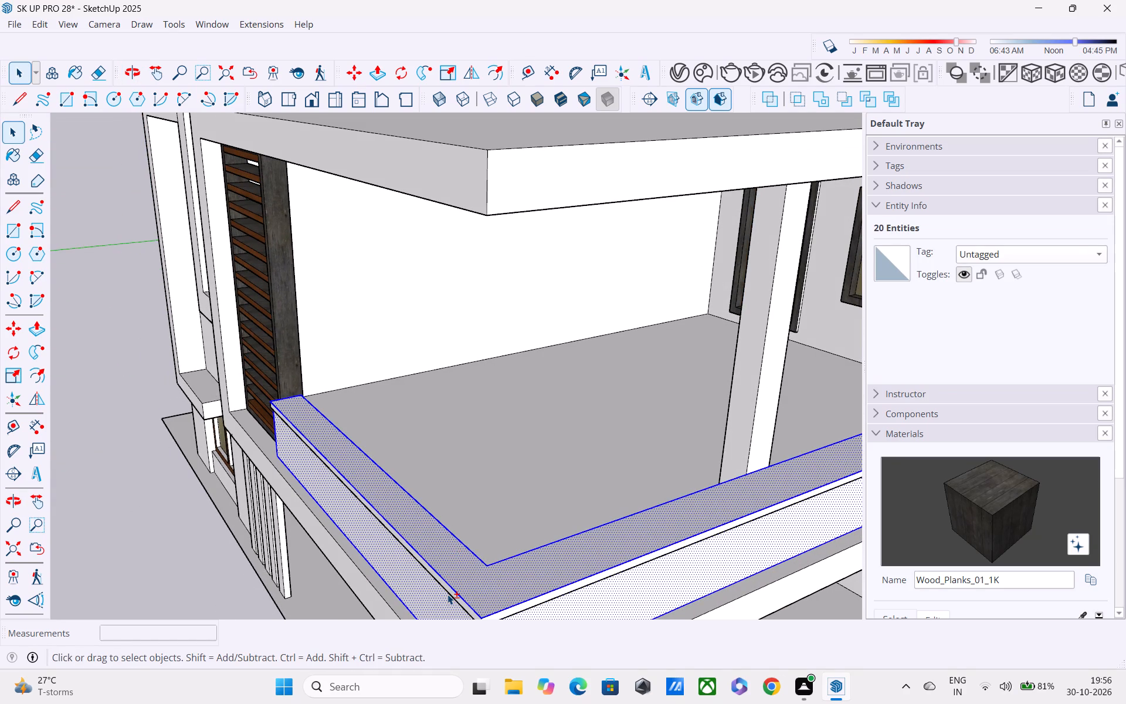
double_click(447, 594, "shift")
middle_click_drag(448, 587, 361, 474)
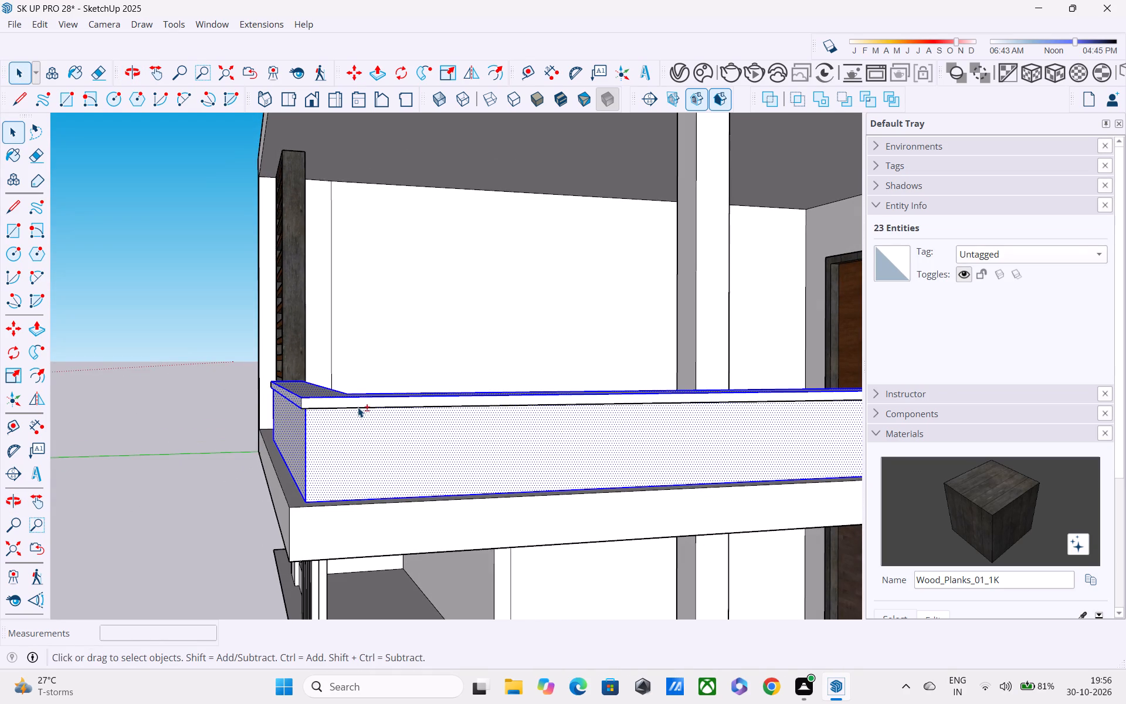
double_click(358, 407, "shift")
Add the remaining face of the first-floor parapet and its bounding edges to the current selection.
middle_click_drag(355, 405, 506, 481)
scroll(439, 448, "down", 2)
middle_click_drag(439, 448, 156, 542)
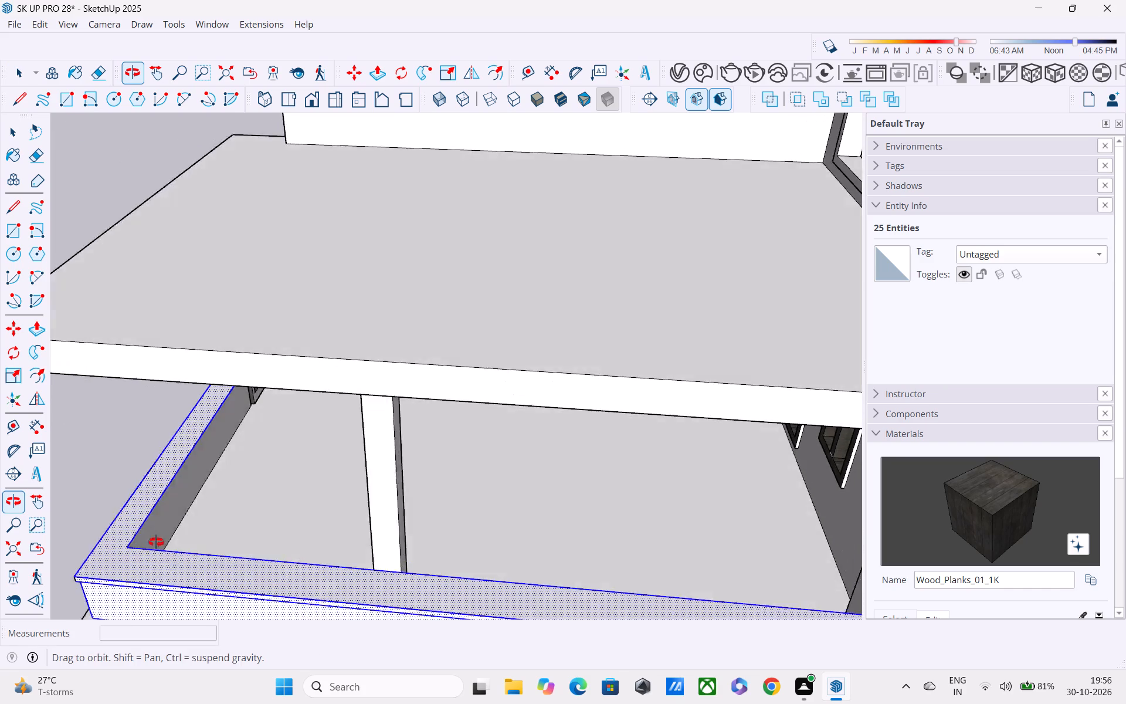
middle_click_drag(156, 542, 133, 509)
double_click(130, 481, "shift")
middle_click_drag(212, 564, 122, 449)
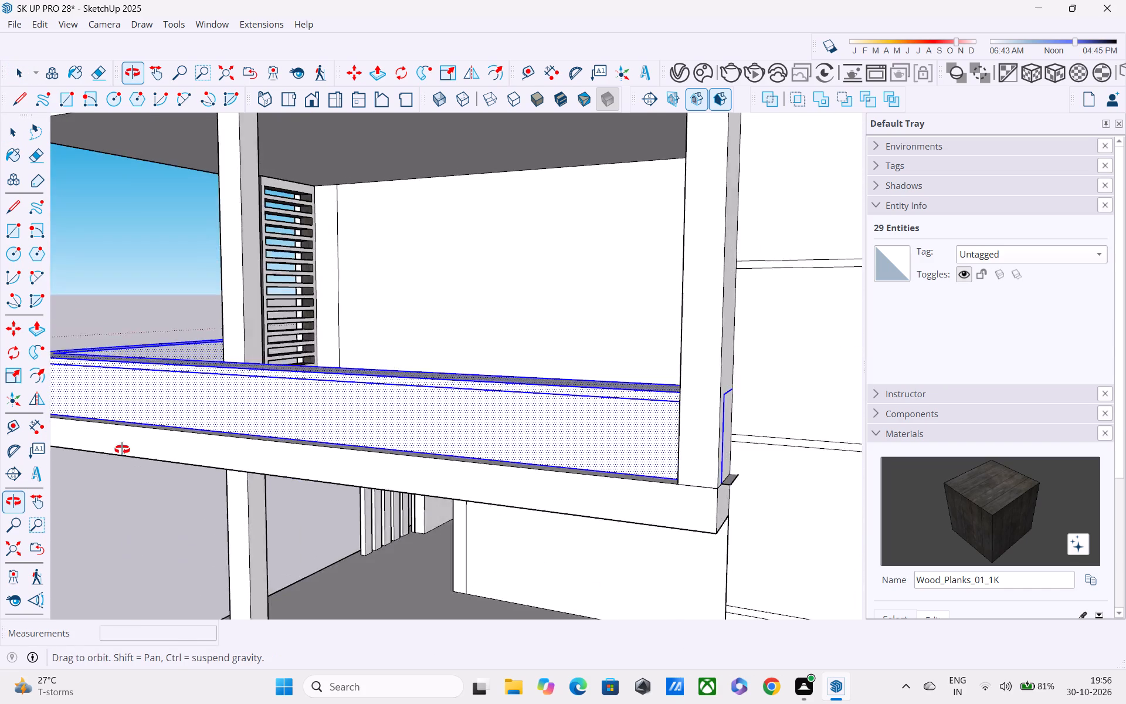
middle_click_drag(122, 449, 376, 517)
middle_click_drag(287, 490, 476, 446)
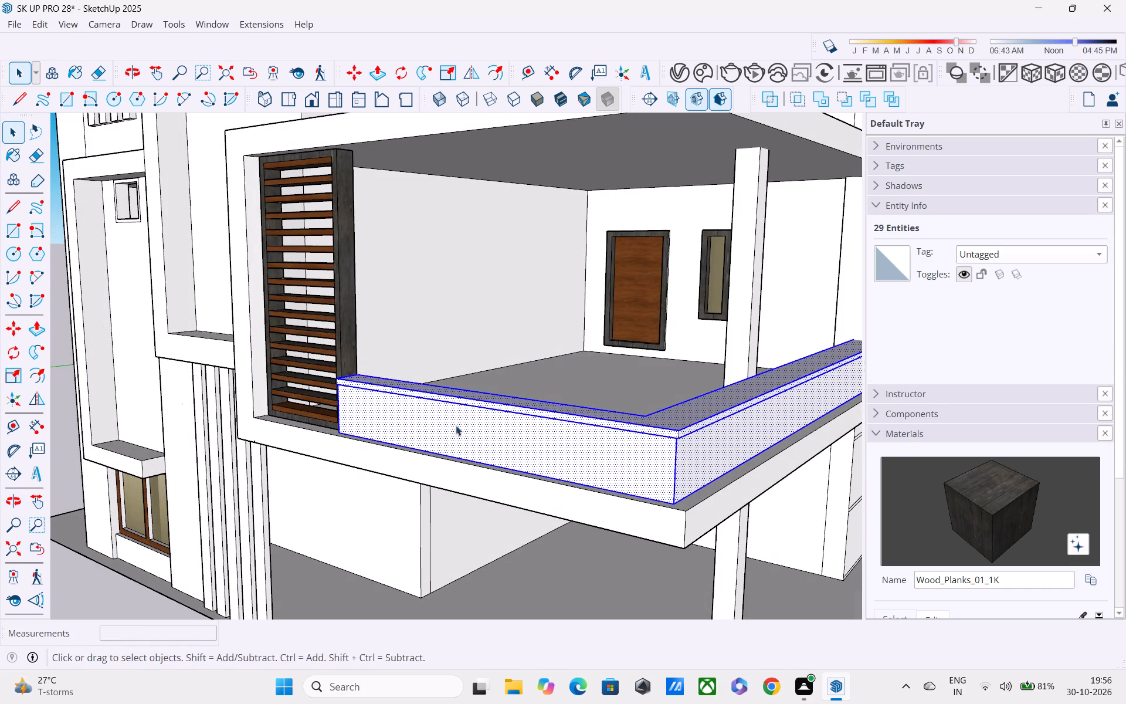
Copy the selected parapet straight up about 11' from its outer bottom corner onto the slab above the balcony.
middle_click_drag(456, 425, 702, 422)
scroll(559, 411, "up", 2, "shift")
middle_click_drag(557, 411, 578, 452, "shift")
scroll(574, 462, "up", 3, "shift")
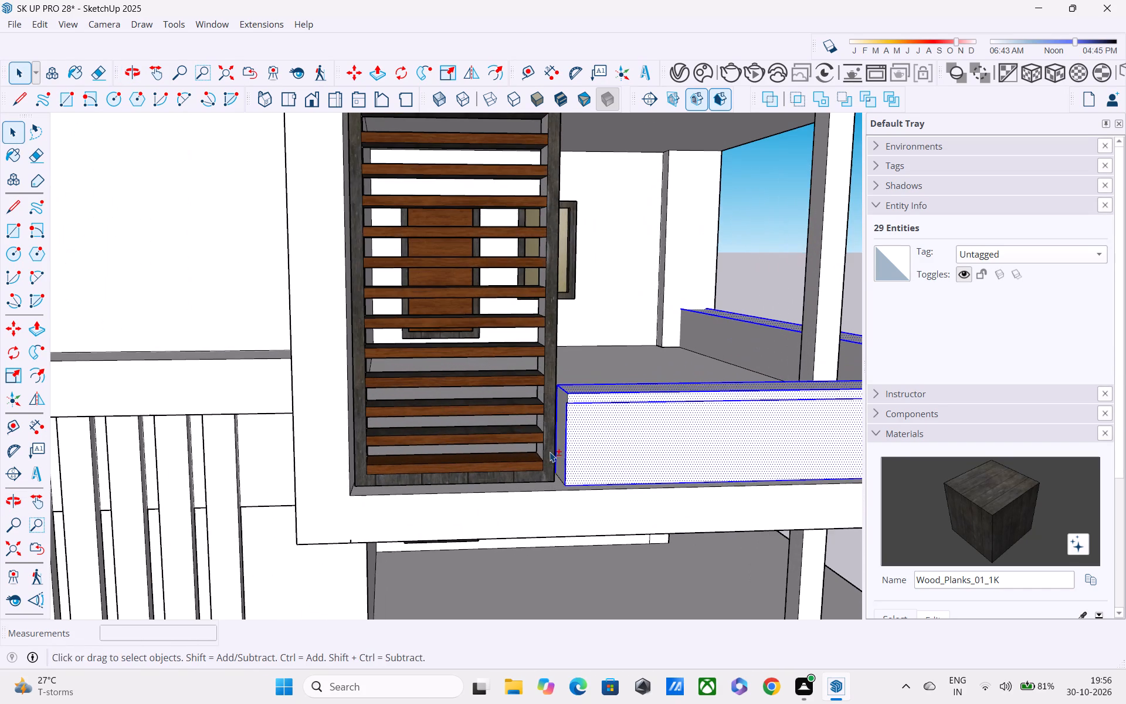
scroll(554, 451, "down", 2)
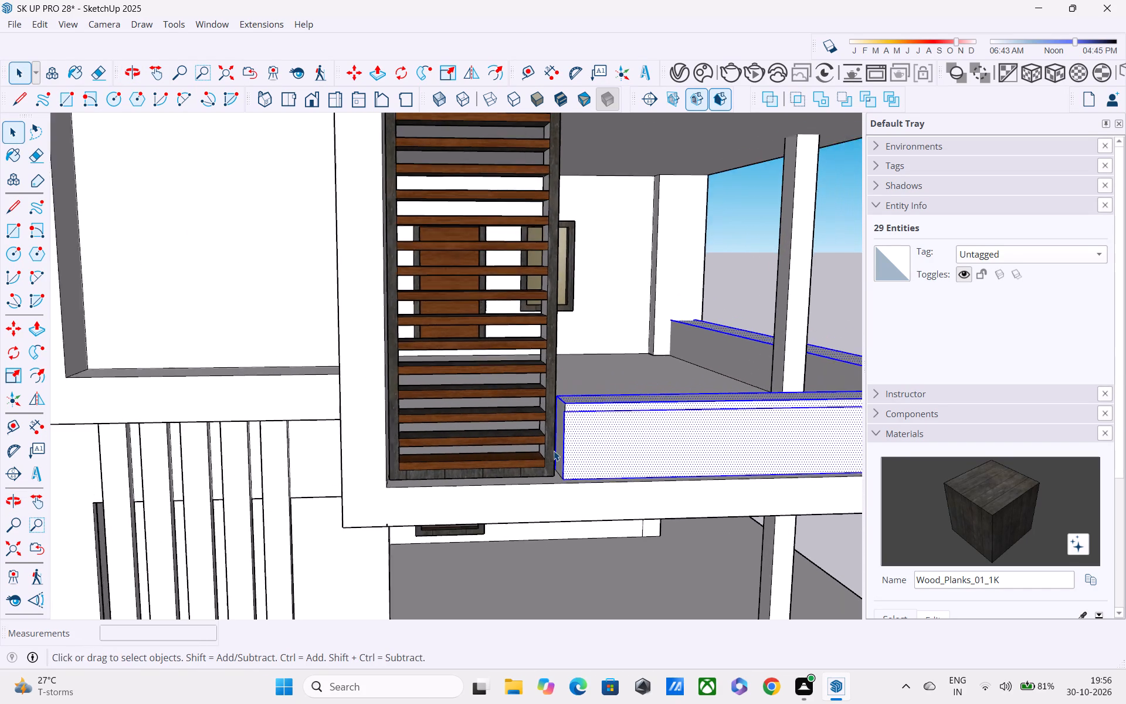
scroll(558, 452, "down", 1)
middle_click_drag(558, 453, 487, 455)
scroll(479, 450, "down", 3)
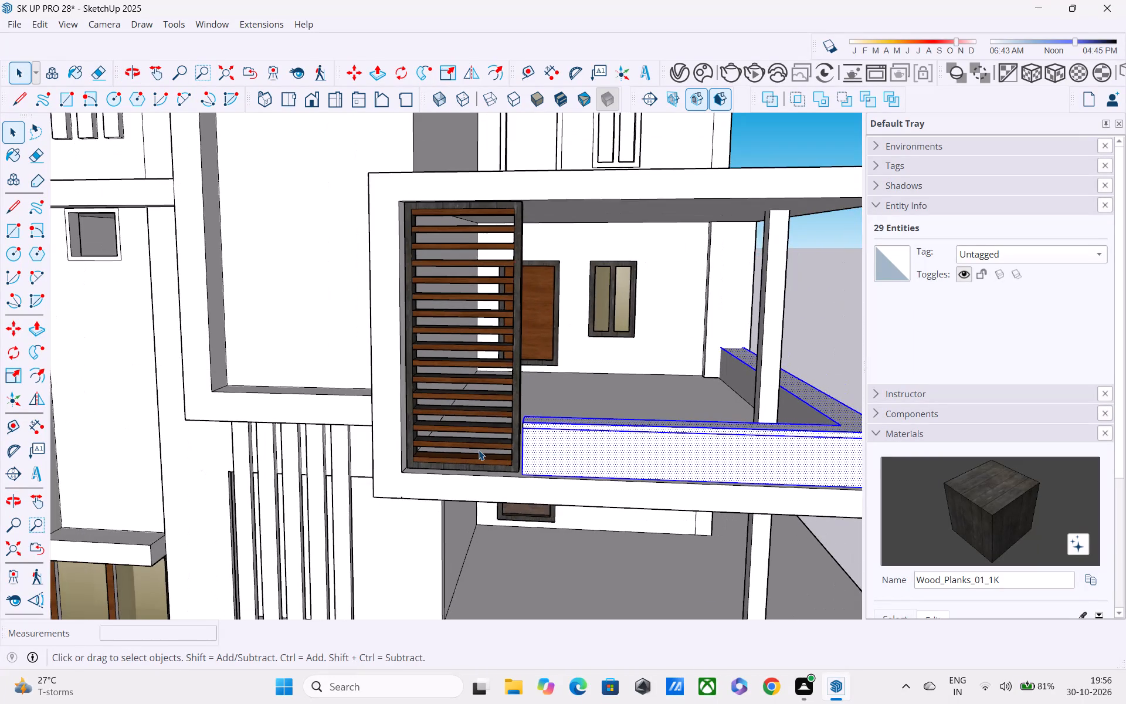
scroll(478, 449, "down", 2)
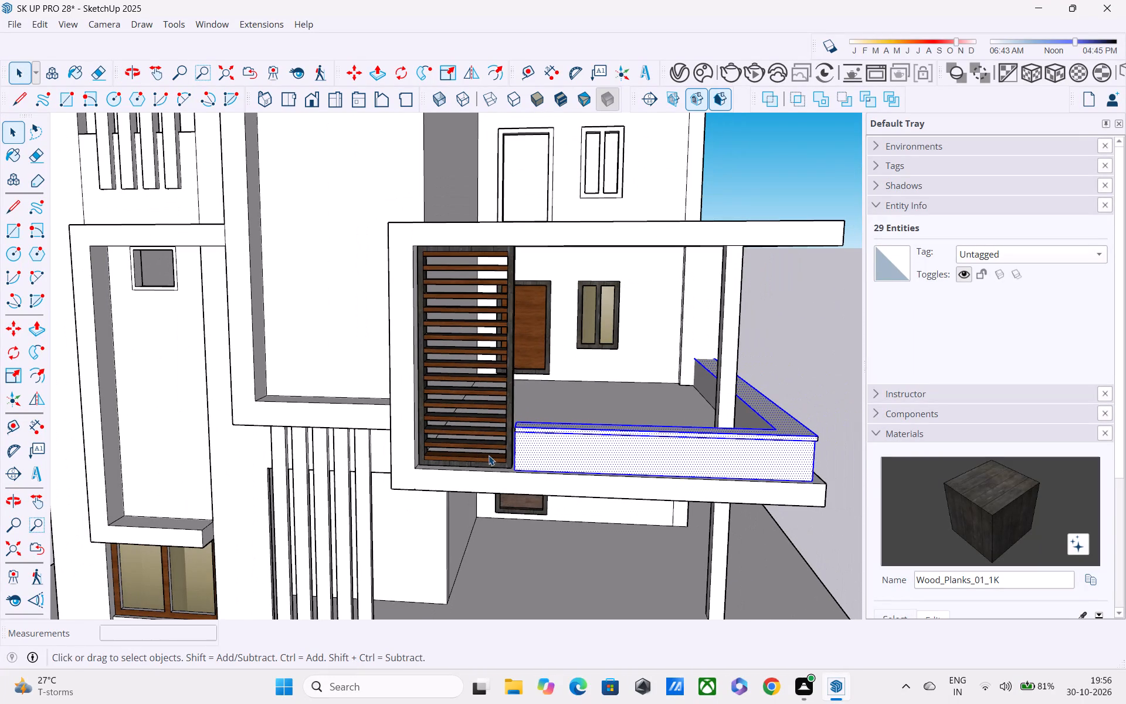
middle_click_drag(660, 452, 548, 449)
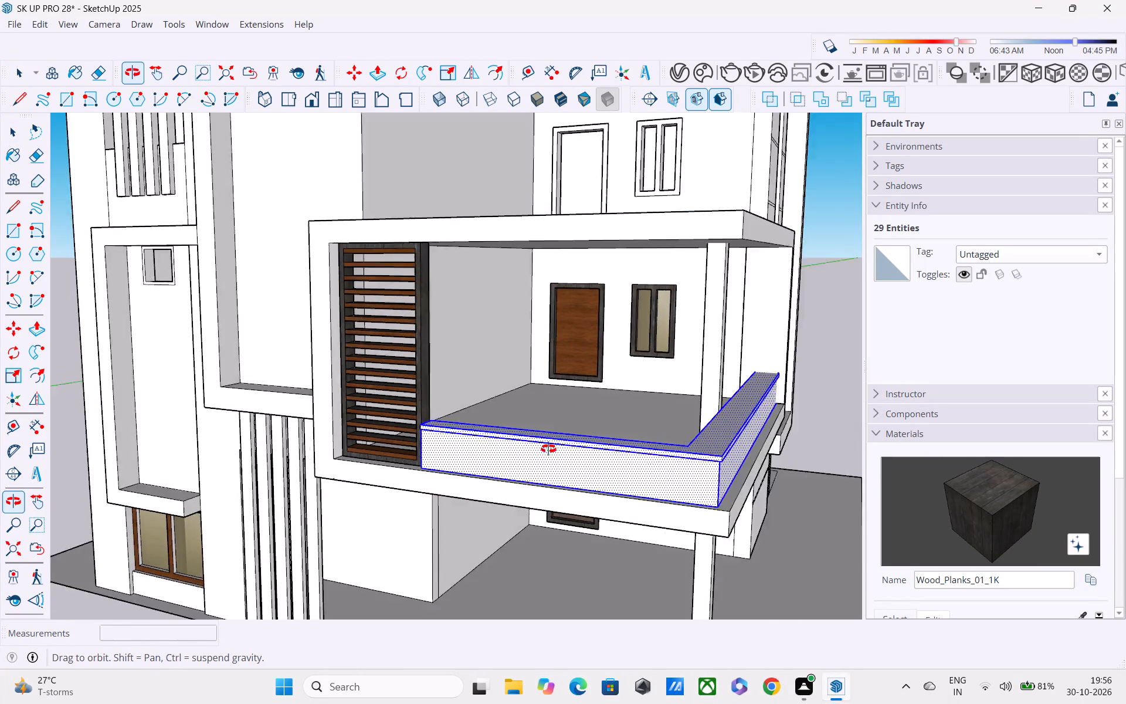
middle_click_drag(548, 449, 418, 446)
scroll(463, 517, "up", 2)
key("m")
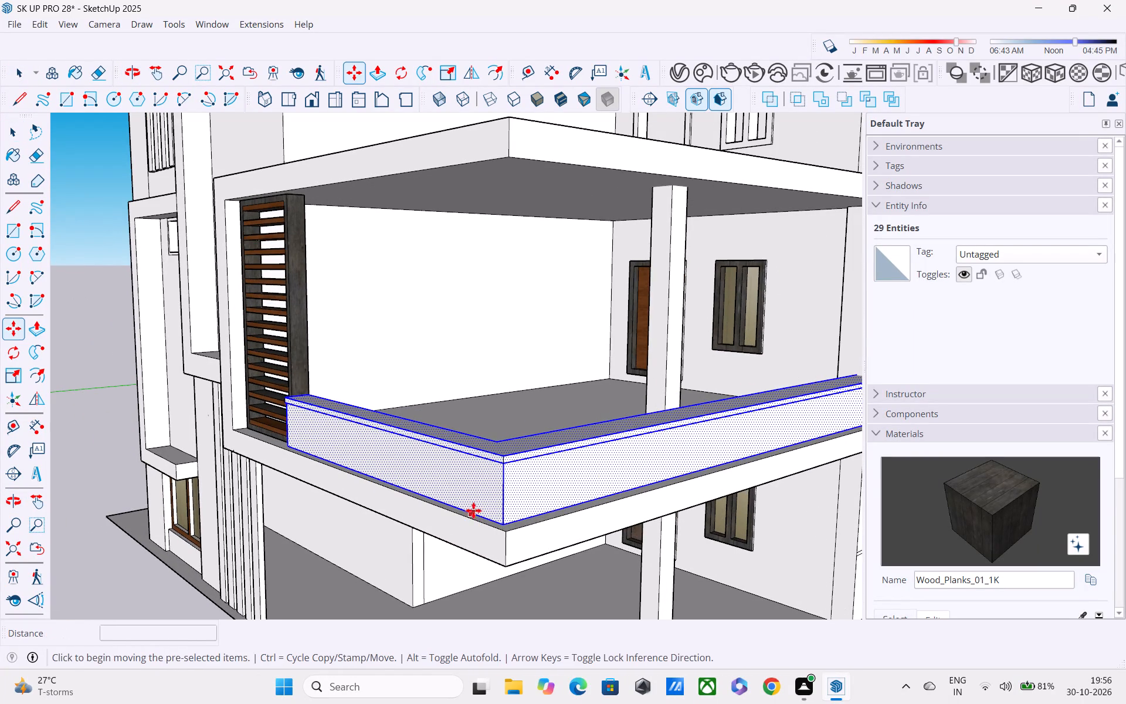
left_click(504, 520)
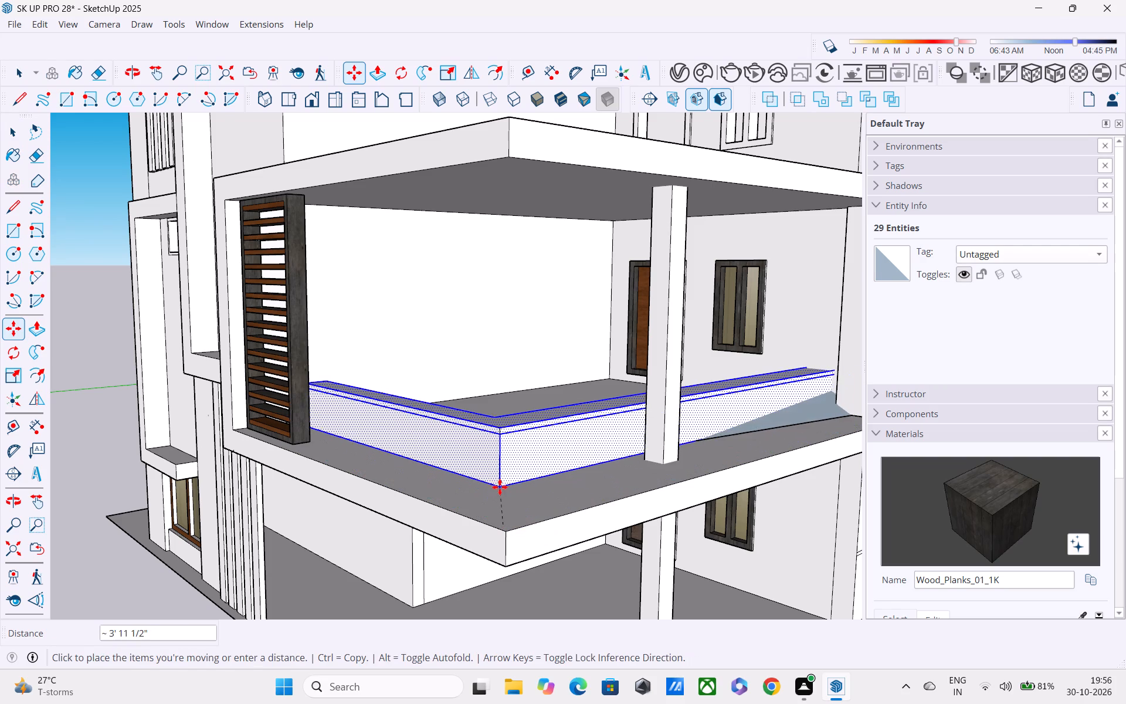
middle_click_drag(504, 425, 527, 466, "shift")
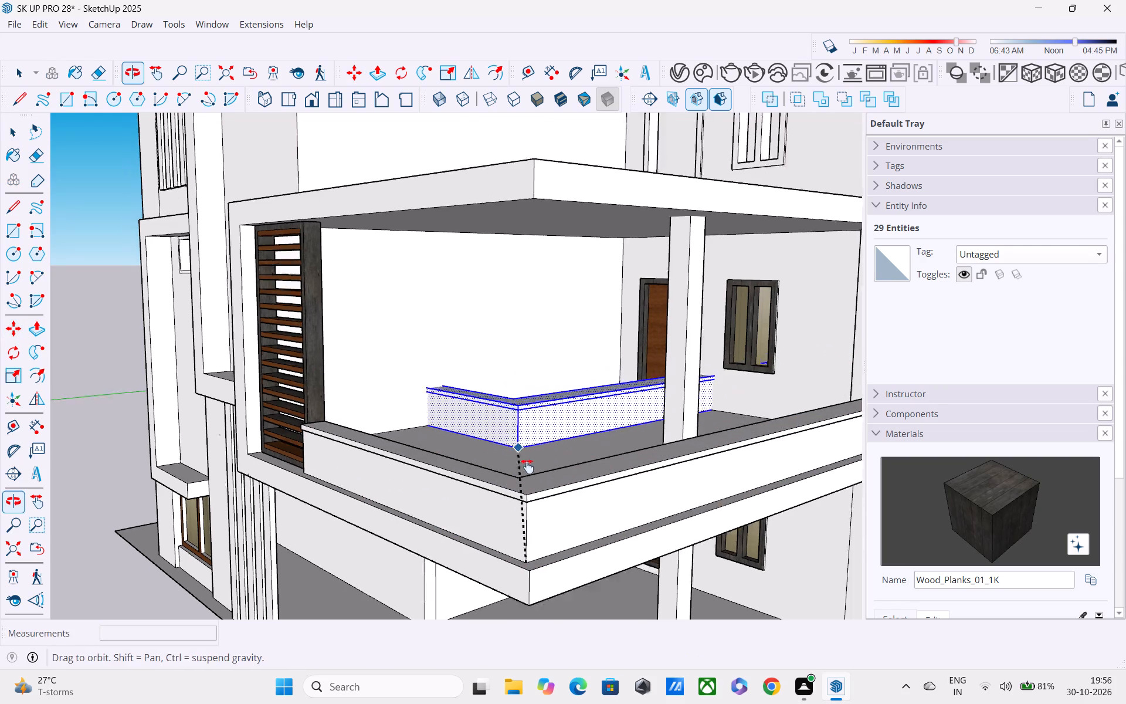
middle_click_drag(527, 466, 562, 566, "shift")
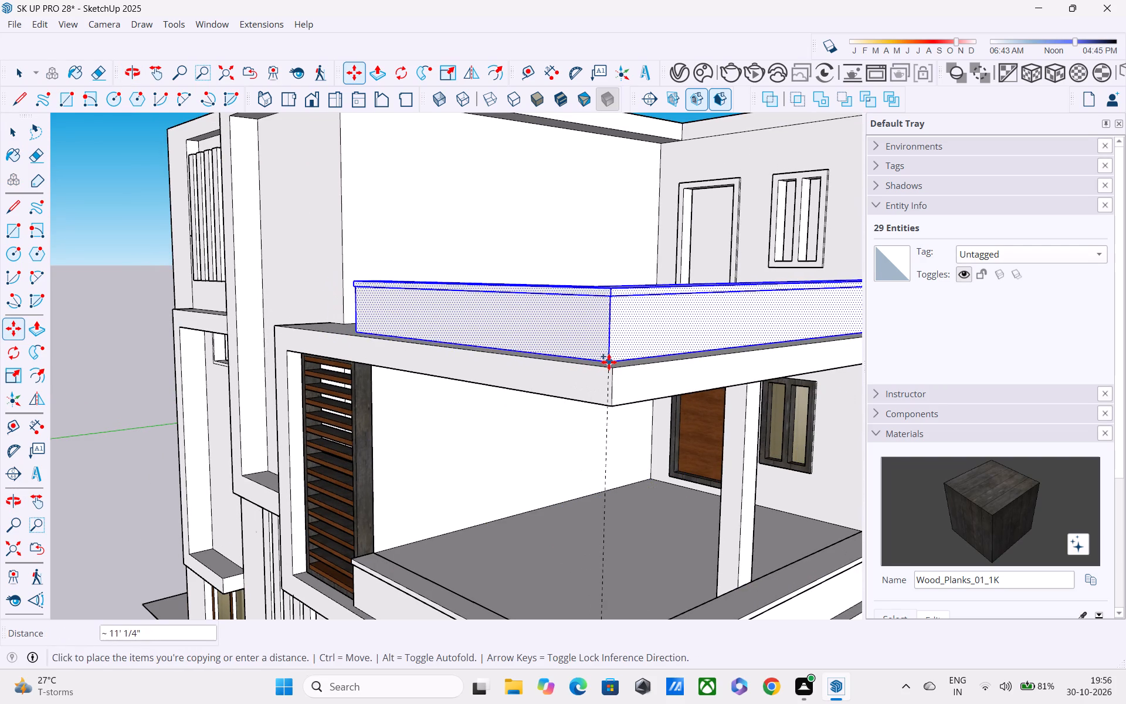
middle_click_drag(609, 362, 493, 409)
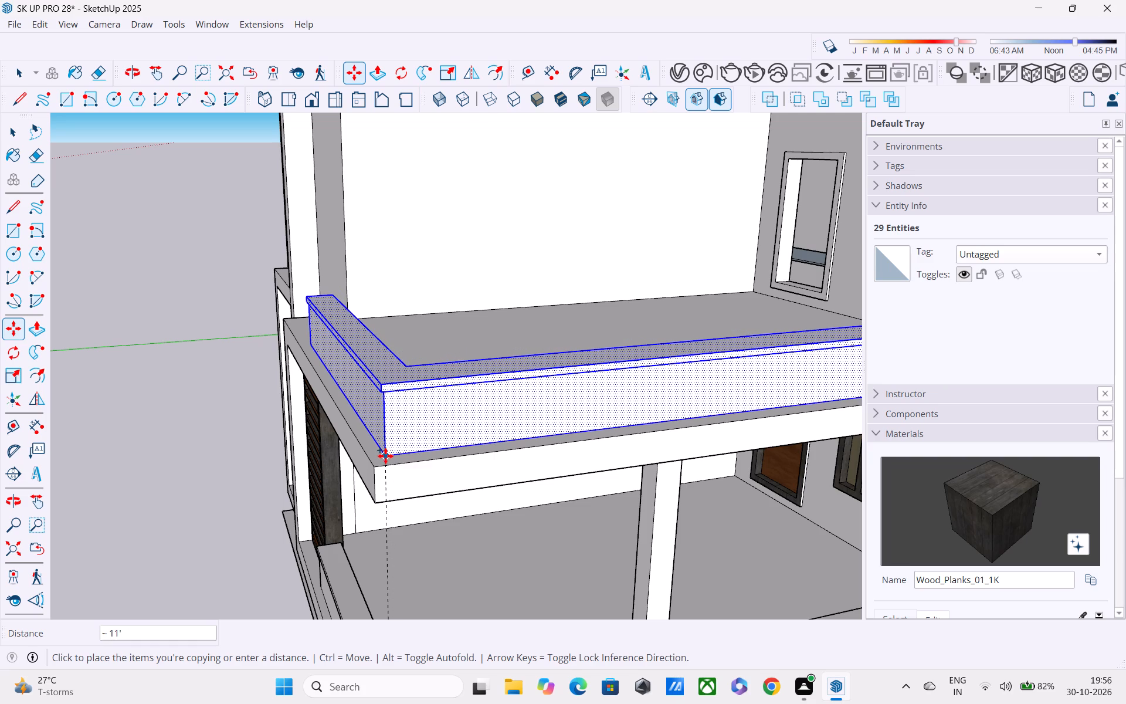
middle_click_drag(398, 455, 513, 440)
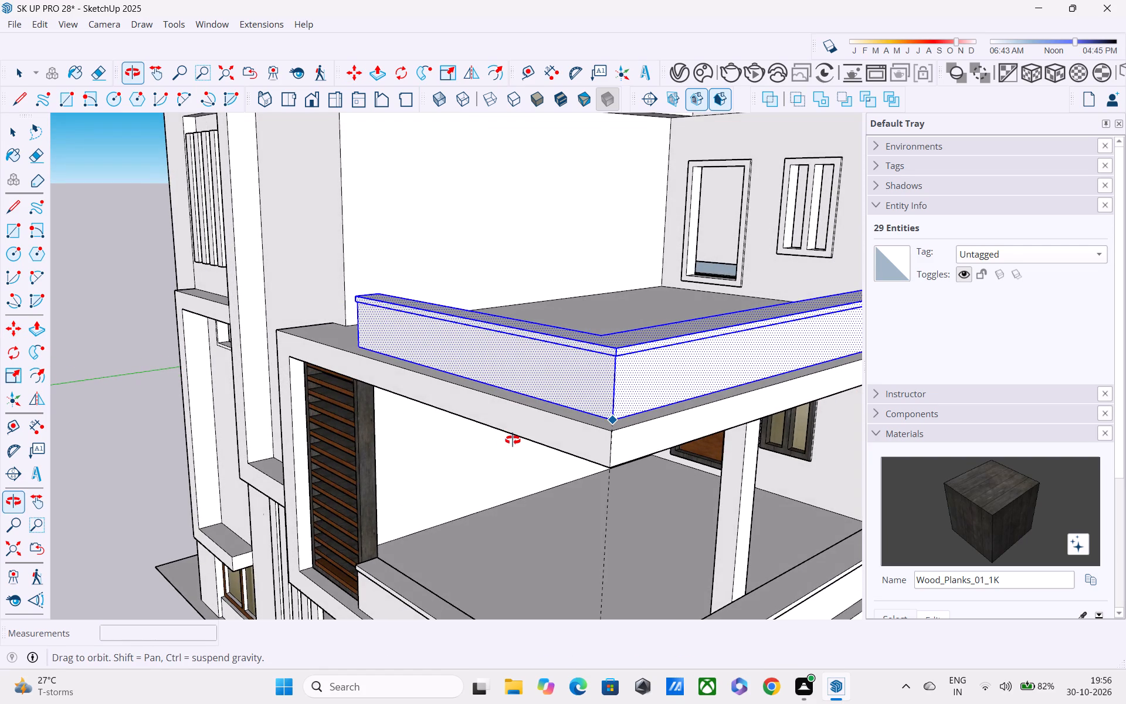
middle_click_drag(513, 440, 513, 440)
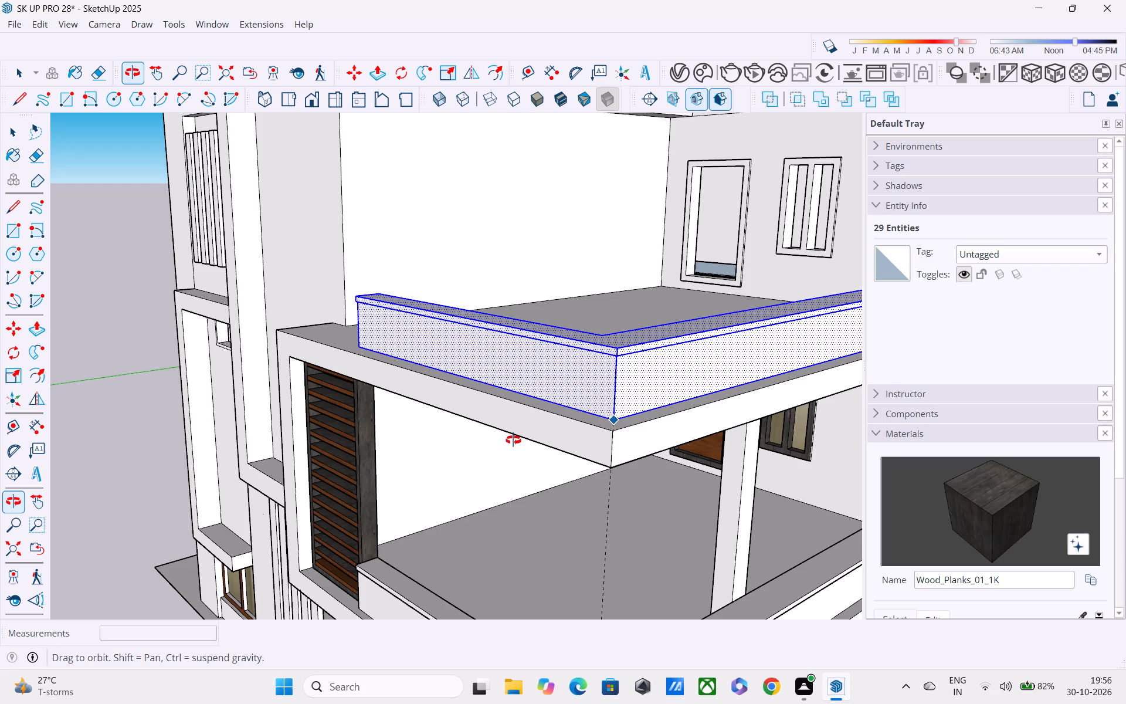
middle_click_drag(513, 440, 518, 445)
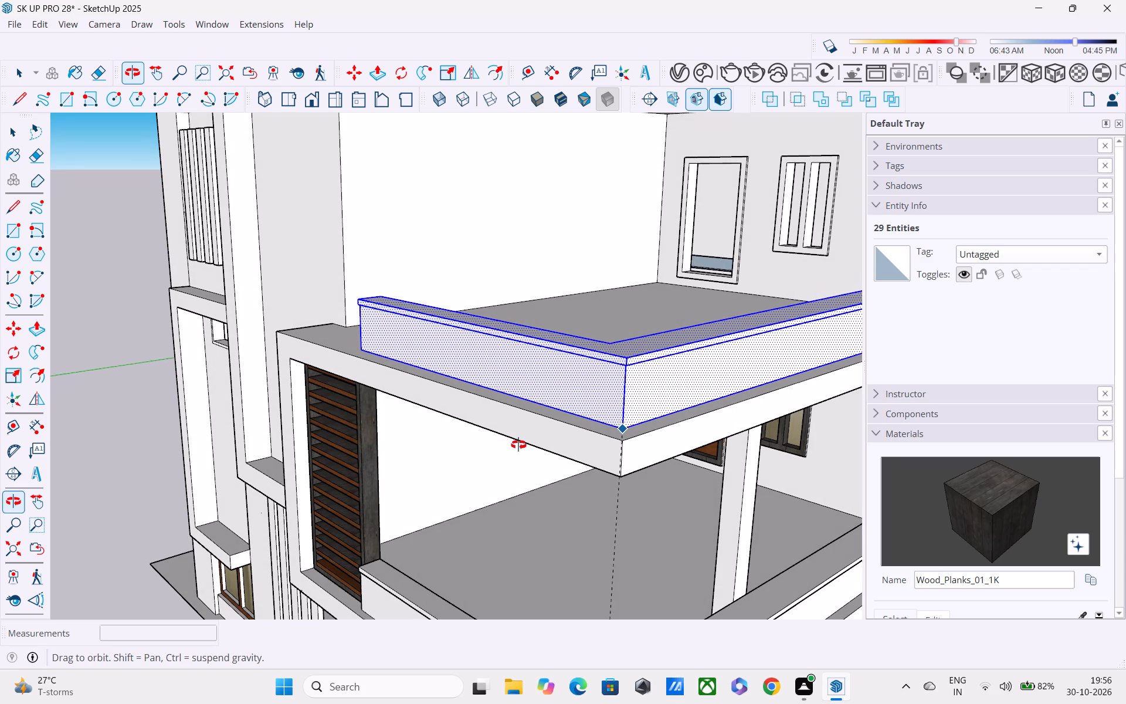
middle_click_drag(518, 445, 517, 443)
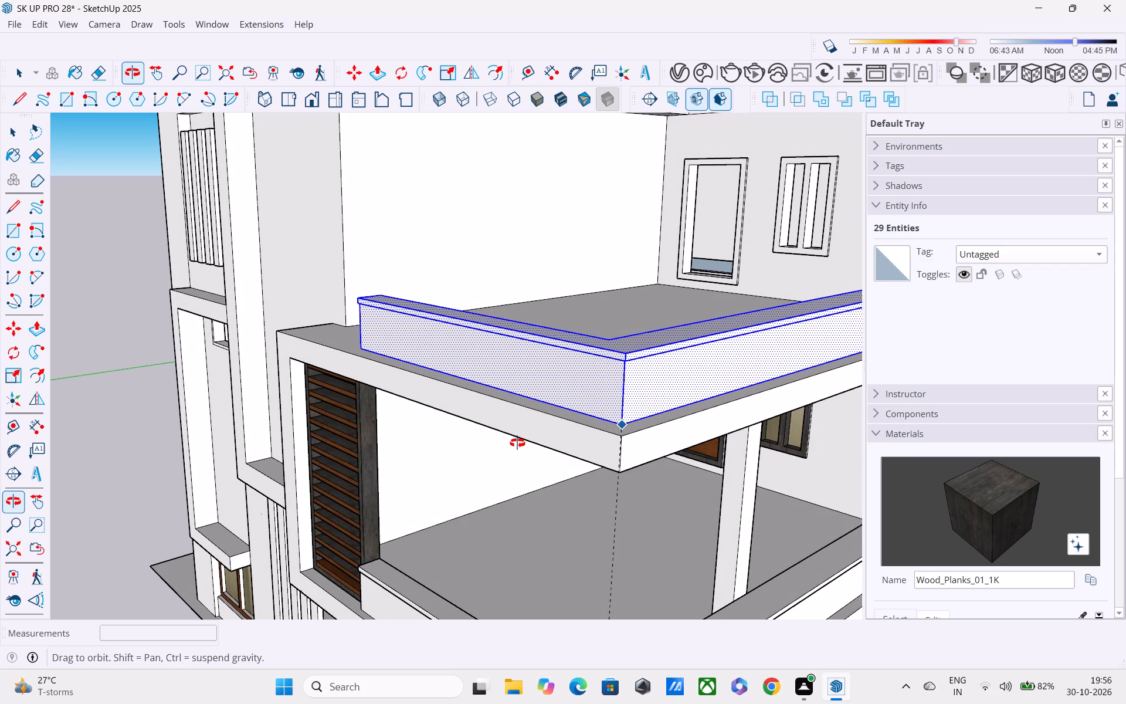
middle_click_drag(517, 443, 517, 442)
middle_click_drag(517, 442, 517, 436)
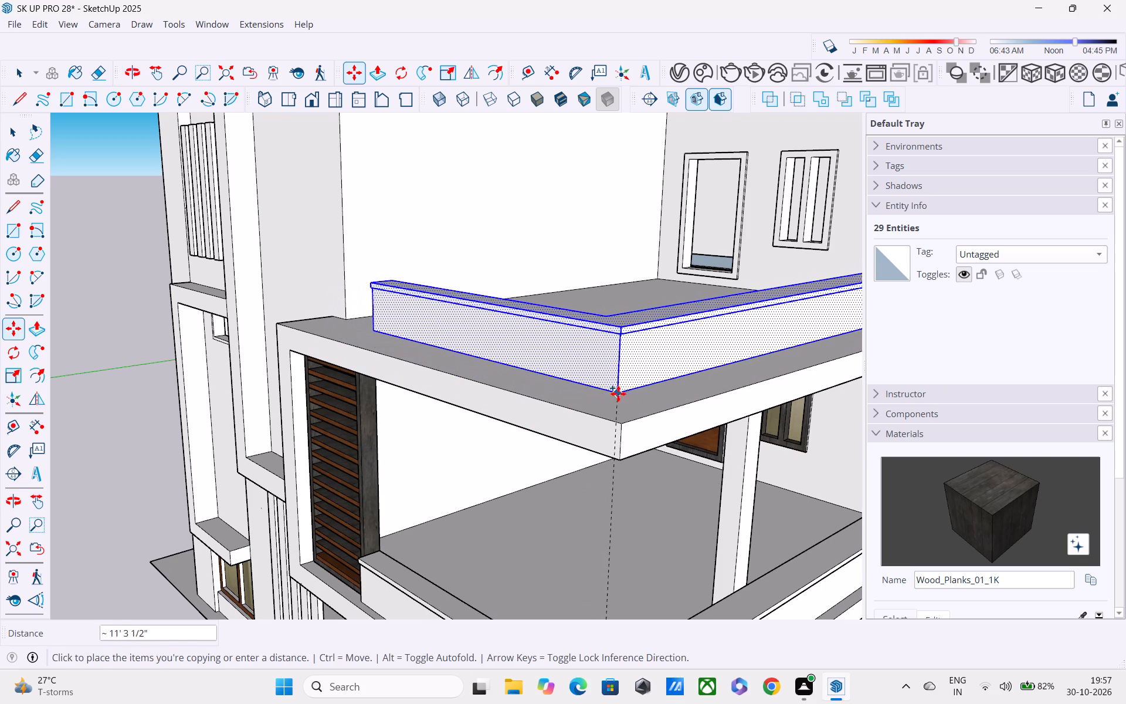
middle_click_drag(623, 401, 545, 437)
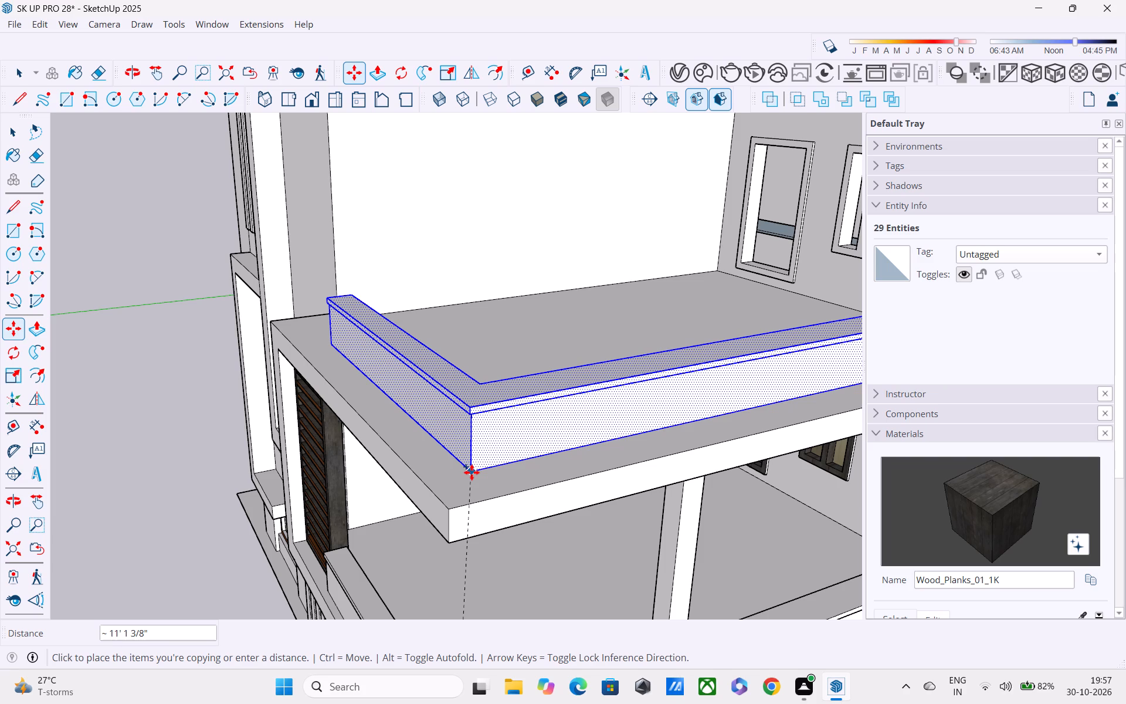
middle_click_drag(472, 472, 481, 403)
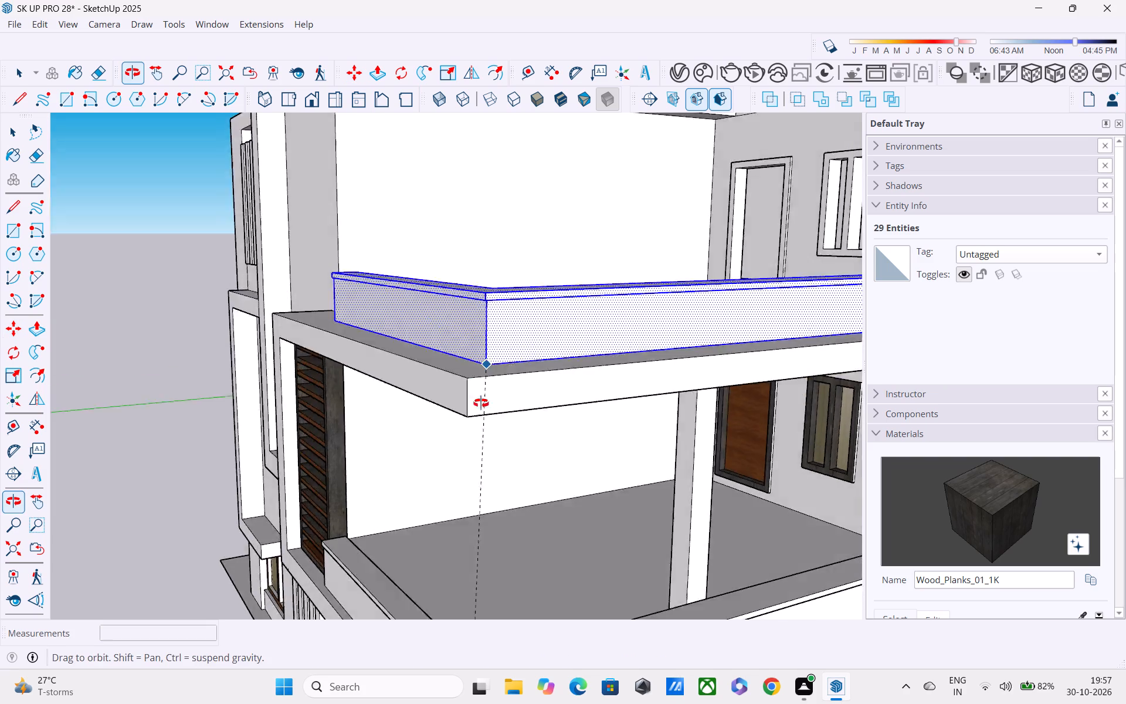
middle_click_drag(481, 403, 496, 374)
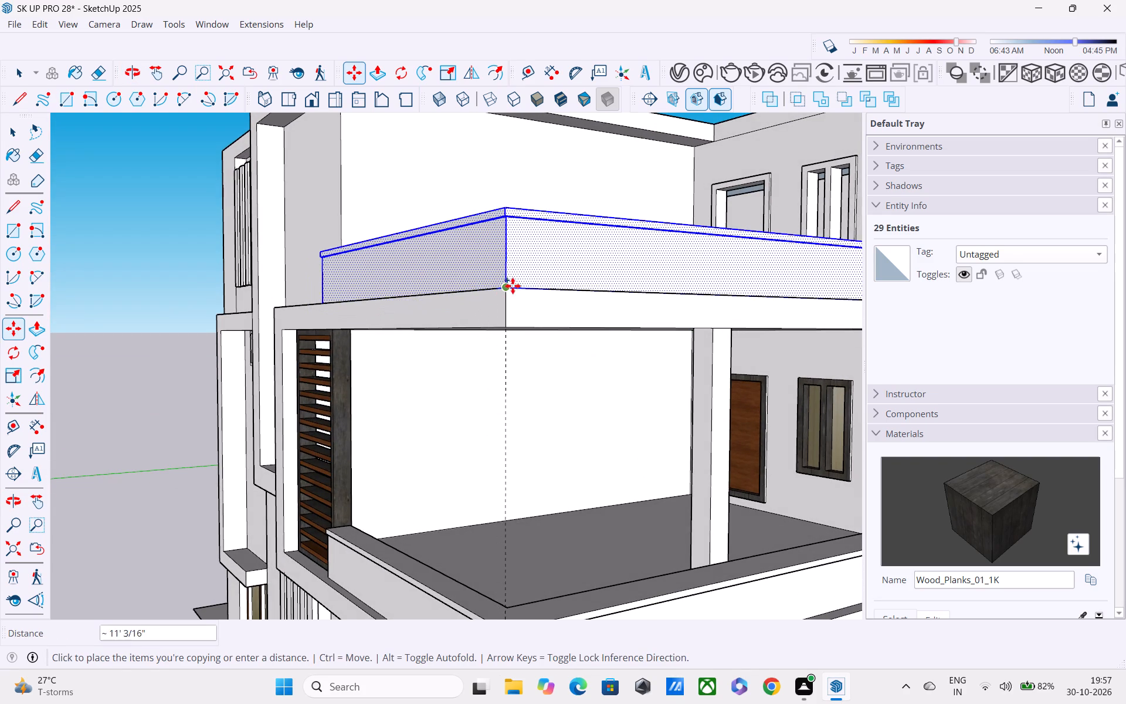
middle_click_drag(517, 305, 462, 460)
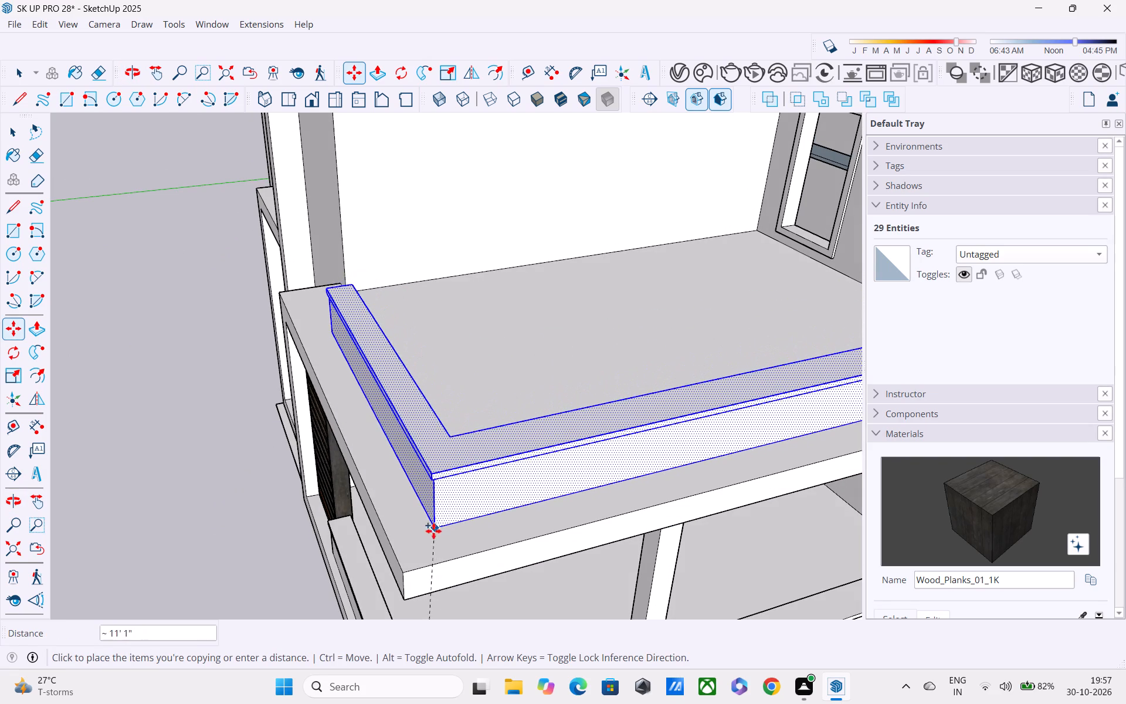
middle_click_drag(433, 532, 475, 421)
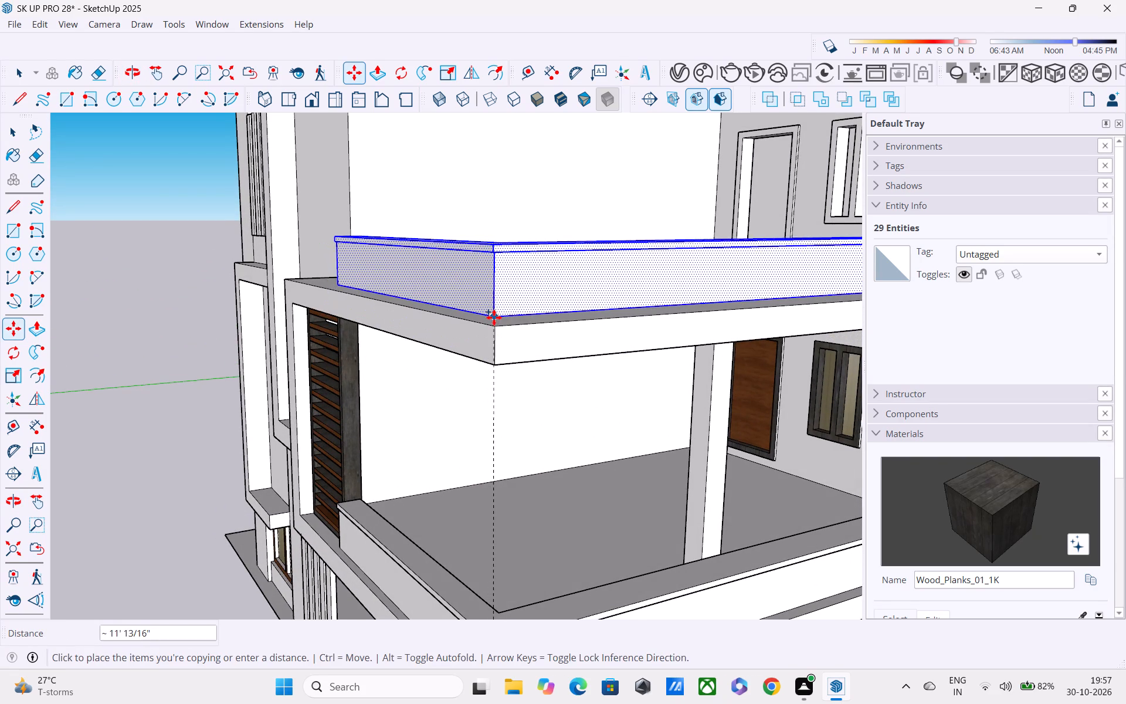
middle_click_drag(508, 319, 685, 310)
scroll(685, 310, "up", 1)
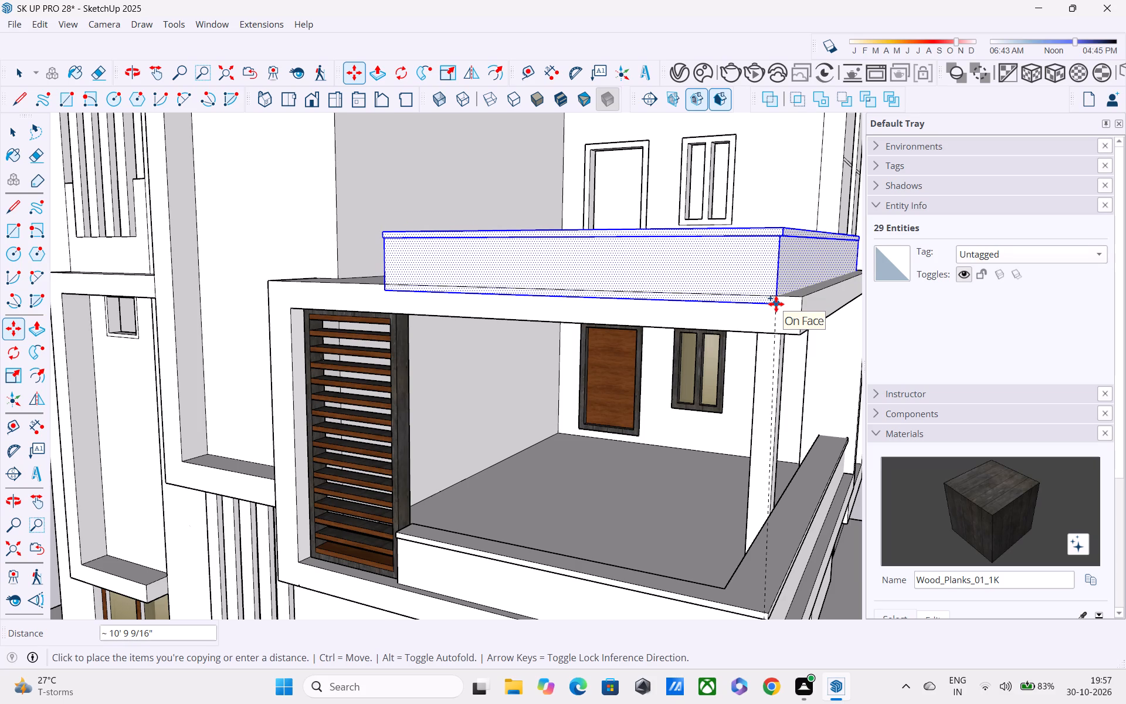
scroll(786, 297, "up", 2)
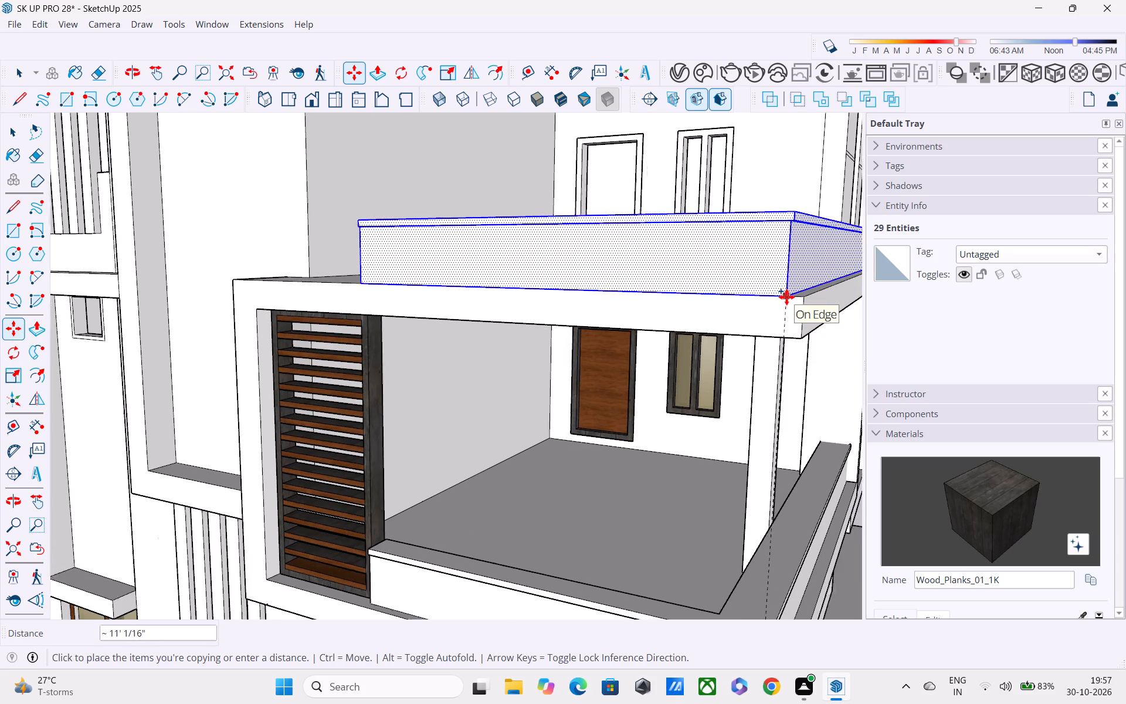
middle_click_drag(787, 297, 675, 357)
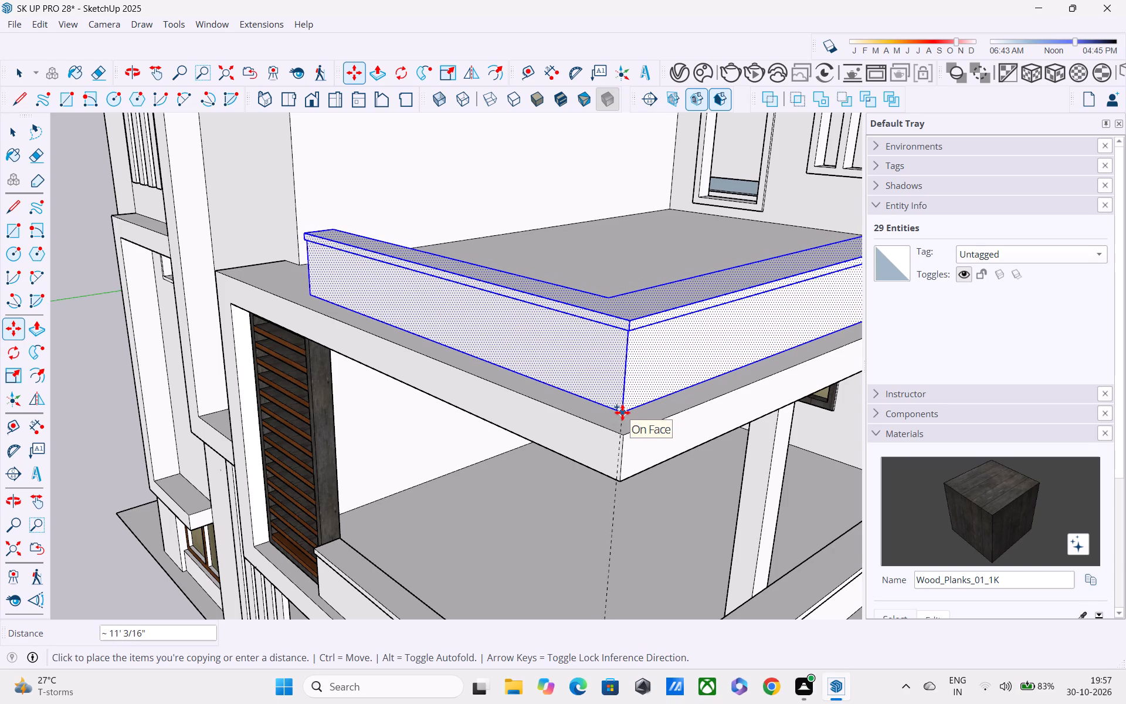
left_click(622, 412)
key("space")
scroll(641, 436, "down", 3)
scroll(650, 455, "up", 1)
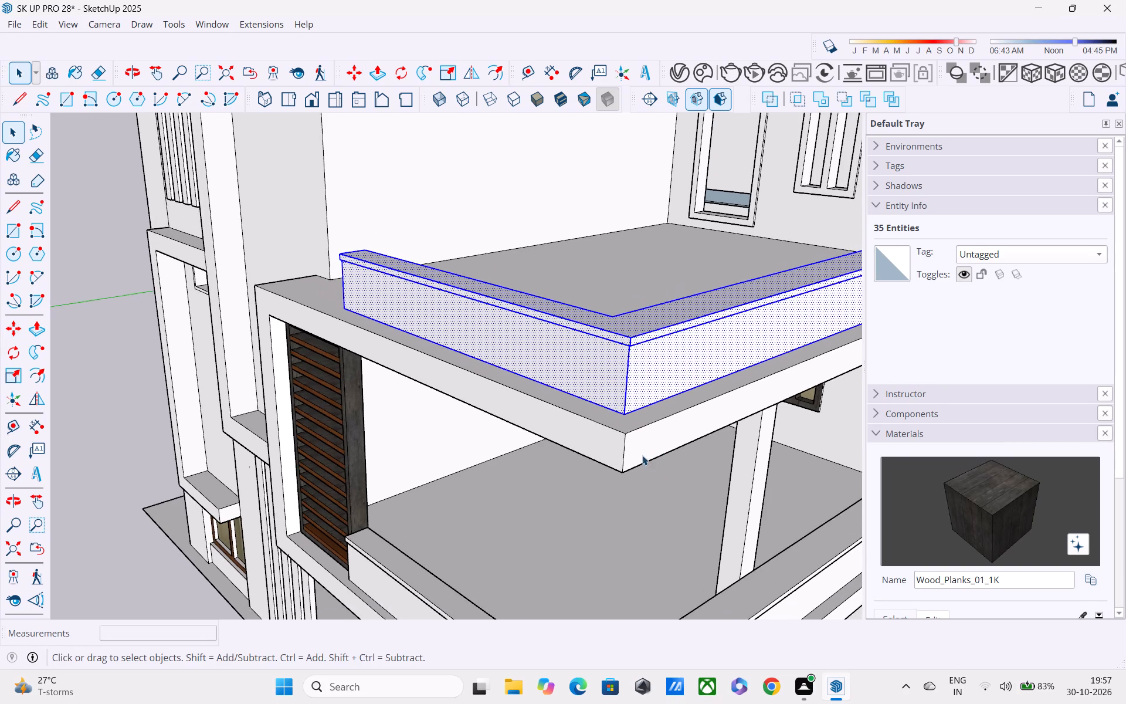
Move the copied upper parapet about 6" along the red axis, inwards from the slab's longer open edge.
middle_click_drag(642, 455, 608, 440)
scroll(595, 425, "down", 4)
middle_click_drag(589, 432, 518, 403)
scroll(534, 408, "down", 1)
scroll(514, 400, "up", 1)
scroll(508, 397, "down", 3)
middle_click_drag(502, 390, 499, 387)
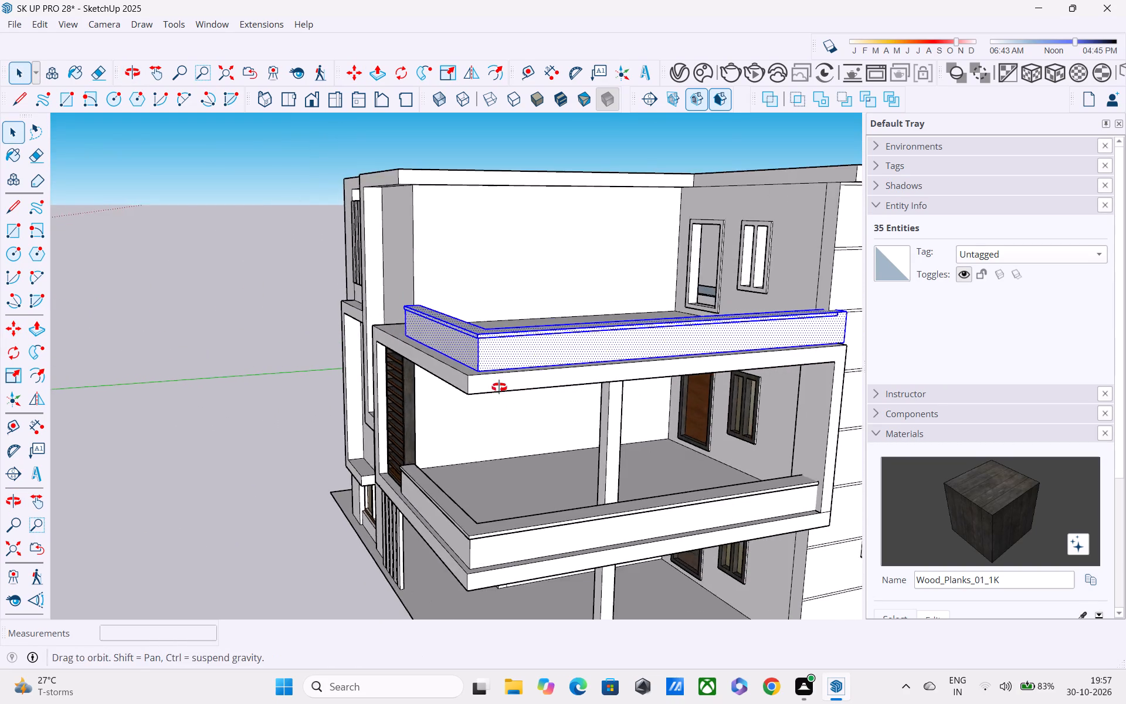
middle_click_drag(499, 387, 443, 343)
middle_click_drag(447, 346, 581, 418)
key("m")
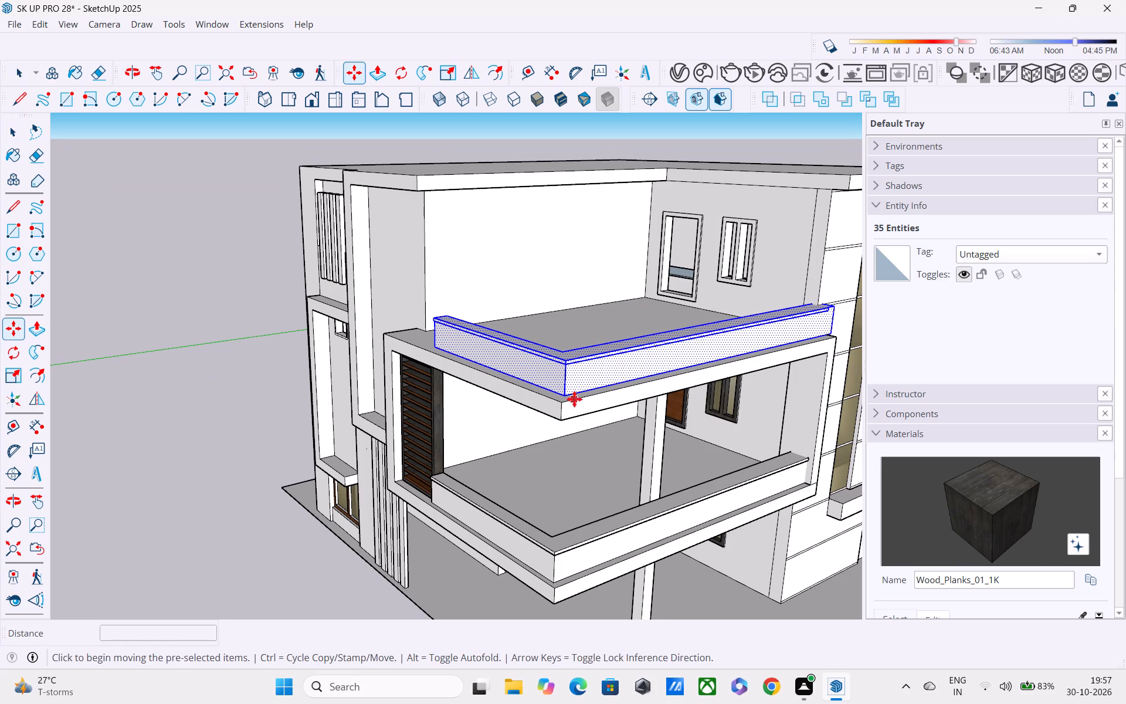
left_click(567, 394)
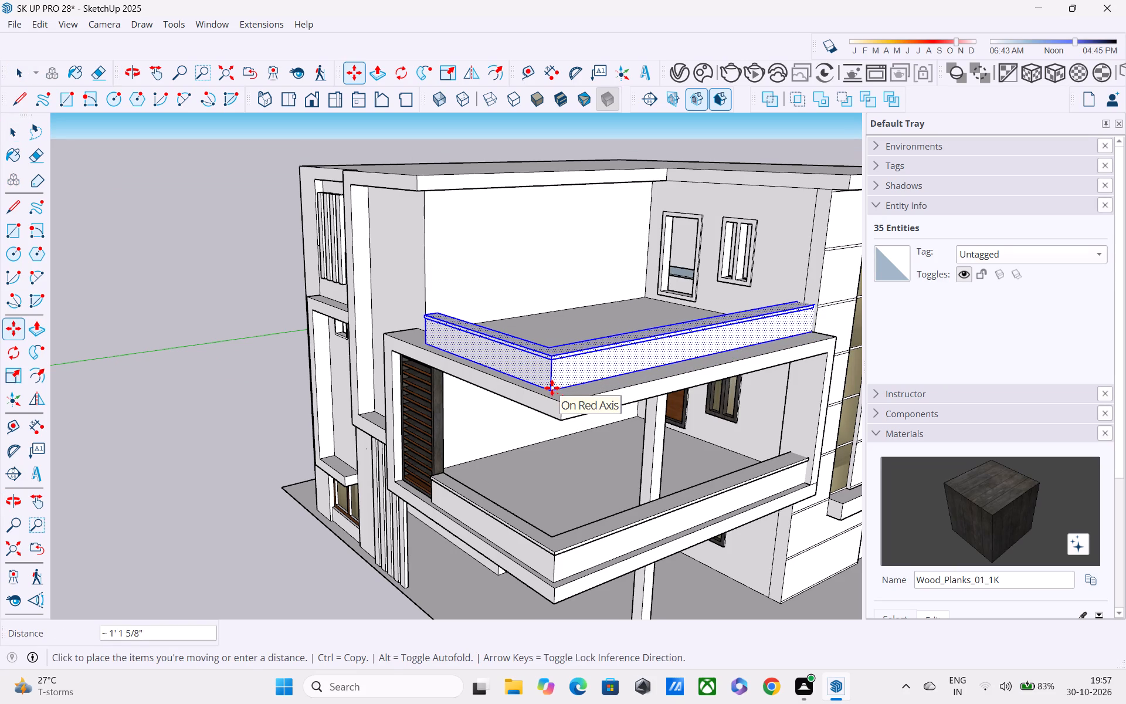
scroll(553, 392, "up", 2)
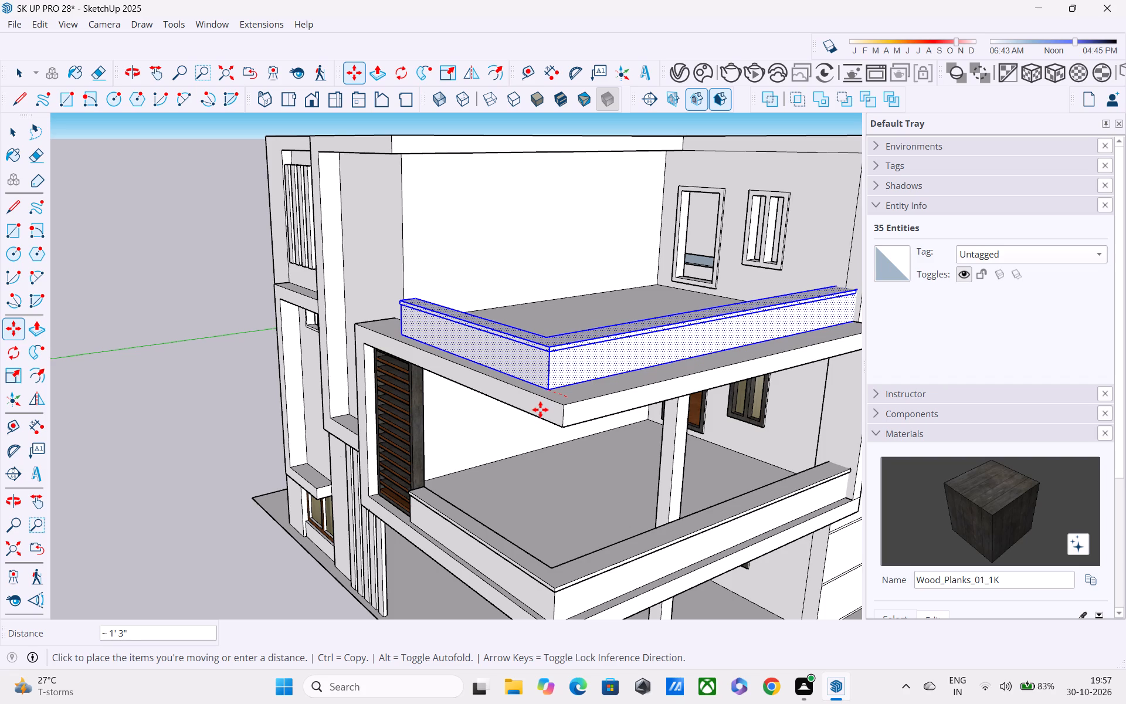
scroll(541, 409, "down", 1)
middle_click_drag(542, 412, 634, 514)
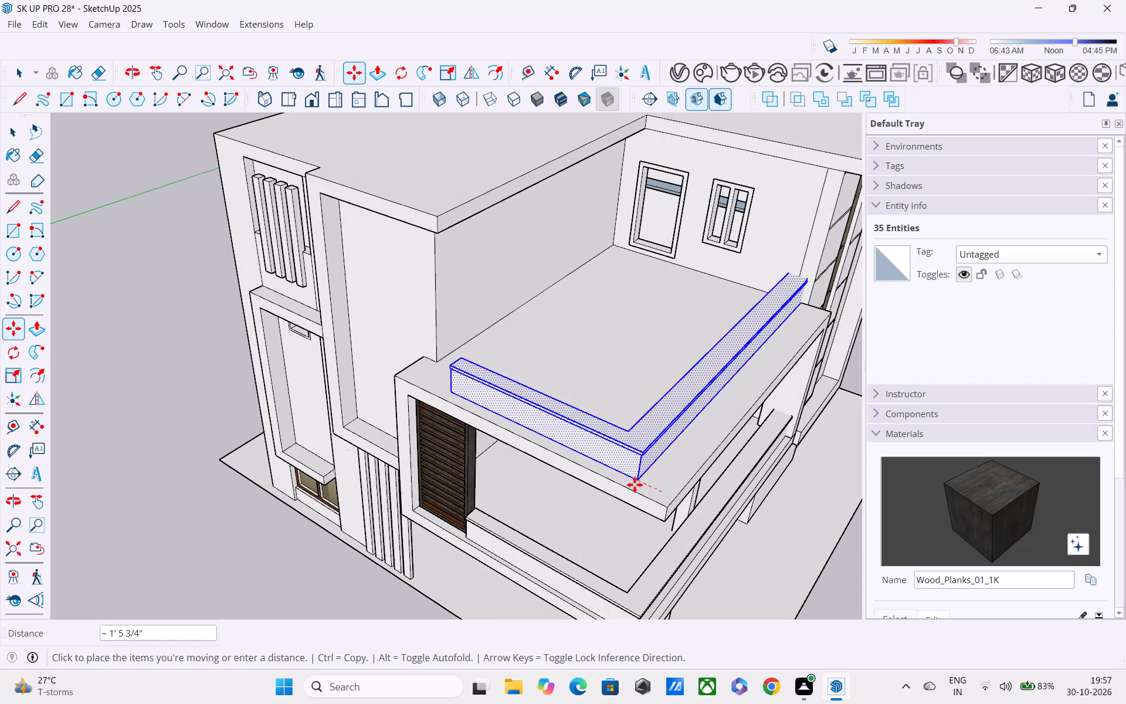
scroll(633, 482, "down", 2)
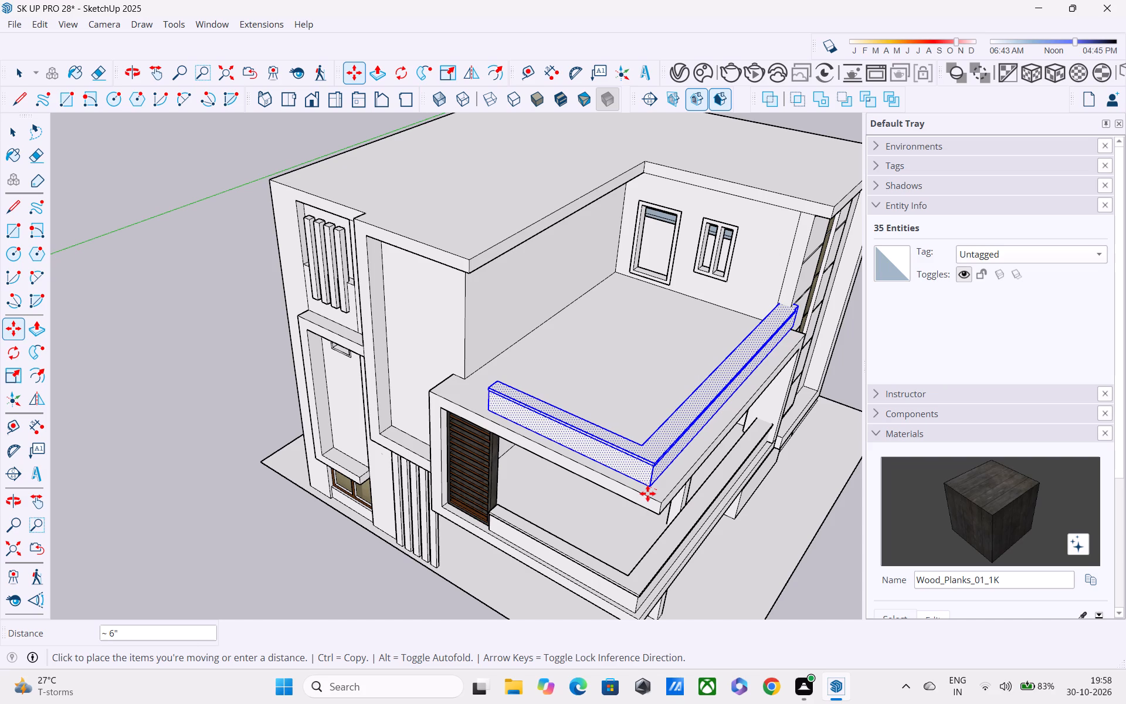
left_click(647, 493)
middle_click_drag(647, 493, 647, 571)
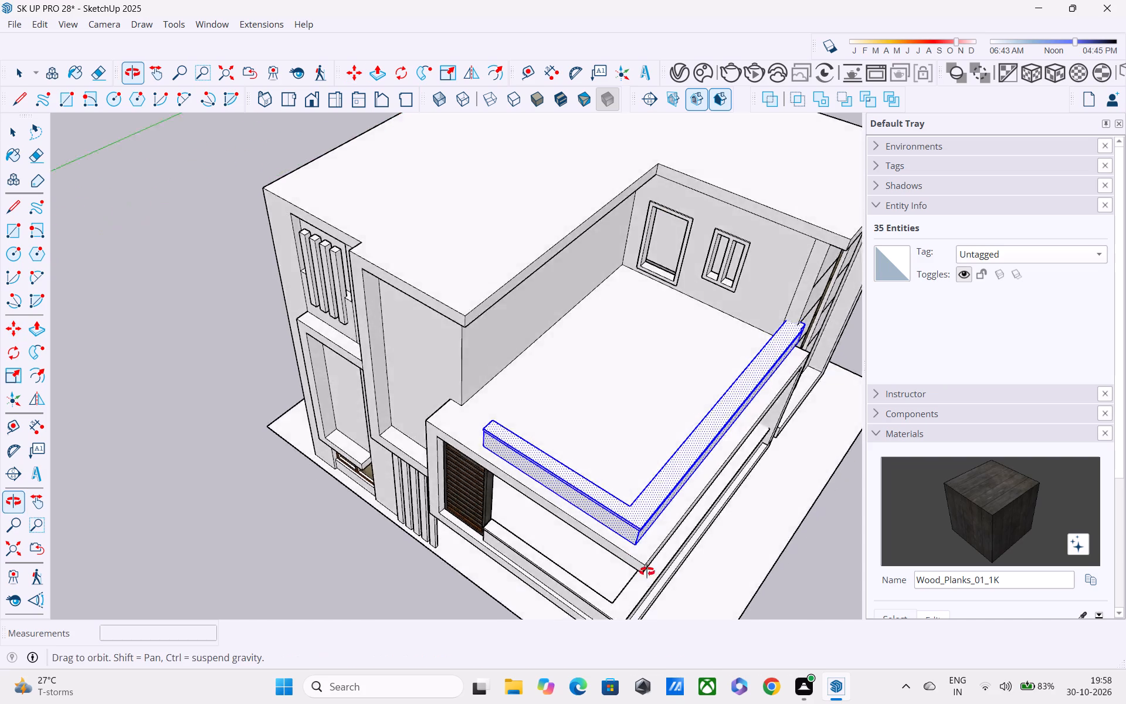
Clear the selection and examine the copied upper parapet's inner faces, open end and junction with the wall from several angles.
middle_click_drag(647, 571, 813, 541)
scroll(560, 438, "up", 2)
middle_click_drag(550, 432, 642, 291)
key("space")
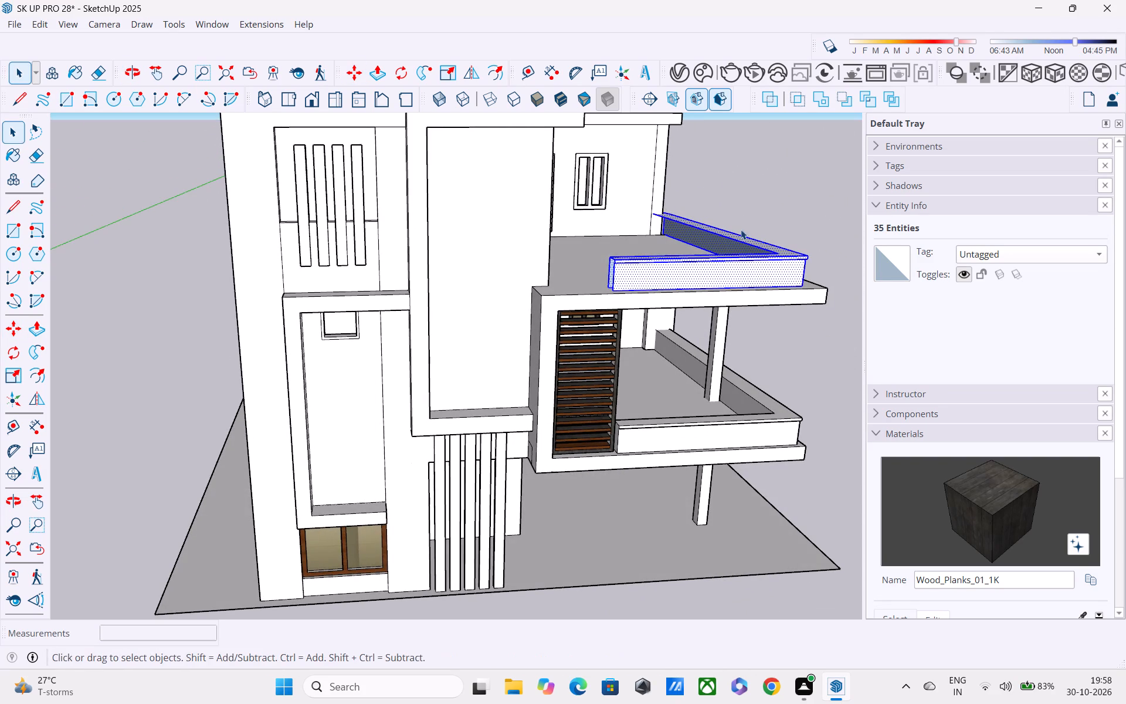
left_click(778, 199)
middle_click_drag(731, 295, 848, 290)
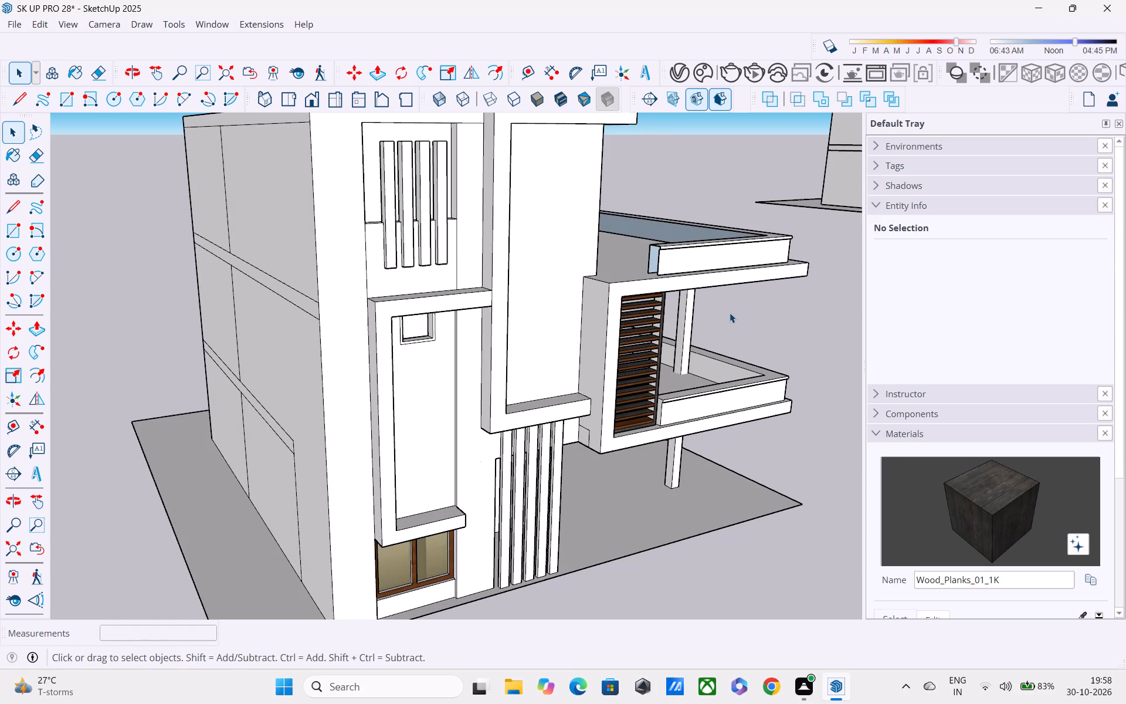
middle_click_drag(720, 314, 695, 349)
scroll(679, 330, "up", 1)
scroll(650, 263, "up", 3)
scroll(637, 199, "up", 2)
middle_click_drag(629, 184, 622, 250)
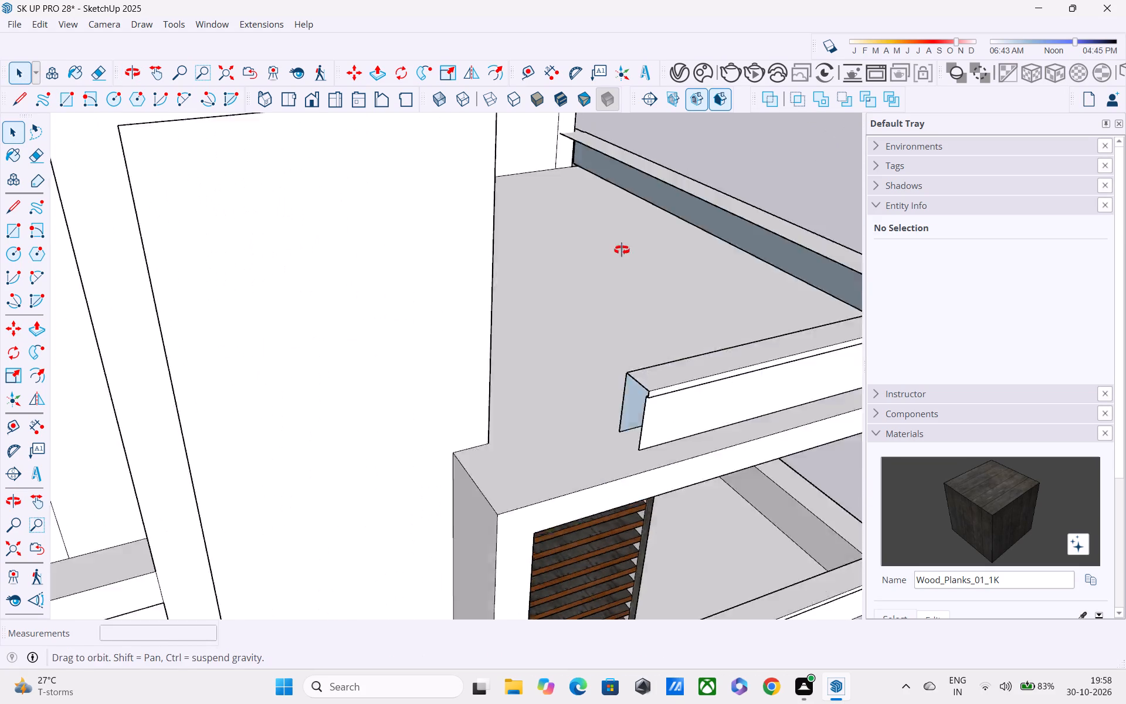
middle_click_drag(622, 250, 440, 256)
scroll(528, 231, "up", 4)
middle_click_drag(554, 235, 504, 304)
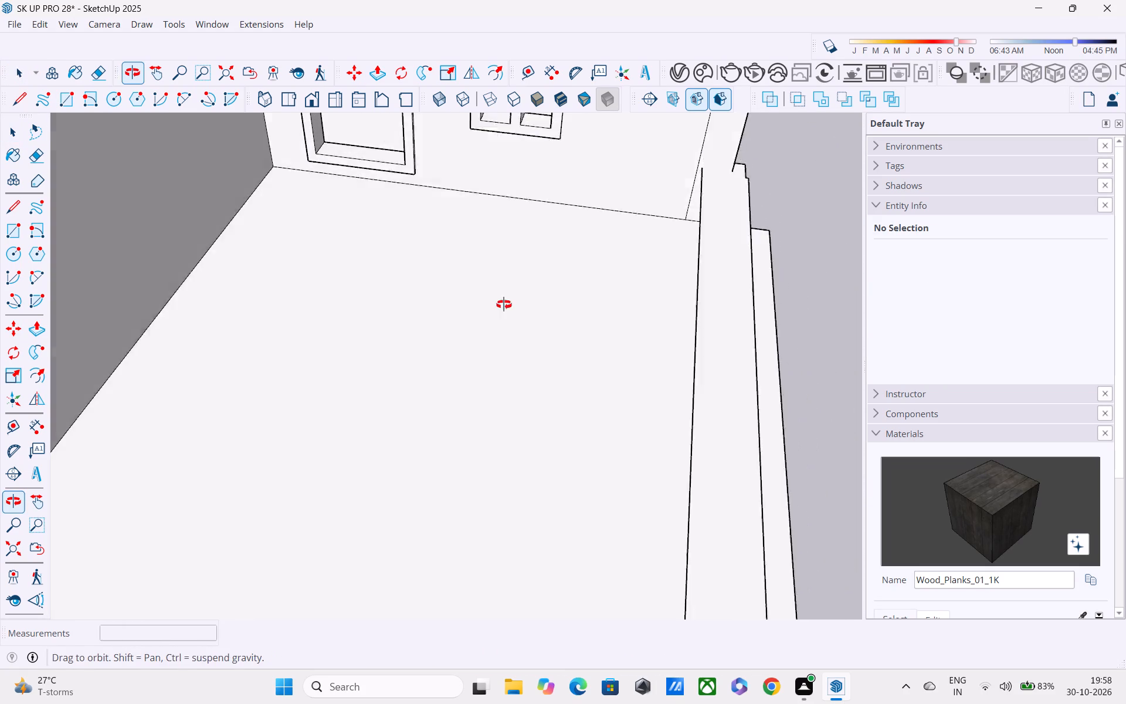
middle_click_drag(504, 304, 440, 299)
scroll(431, 286, "down", 4)
middle_click_drag(578, 263, 384, 270)
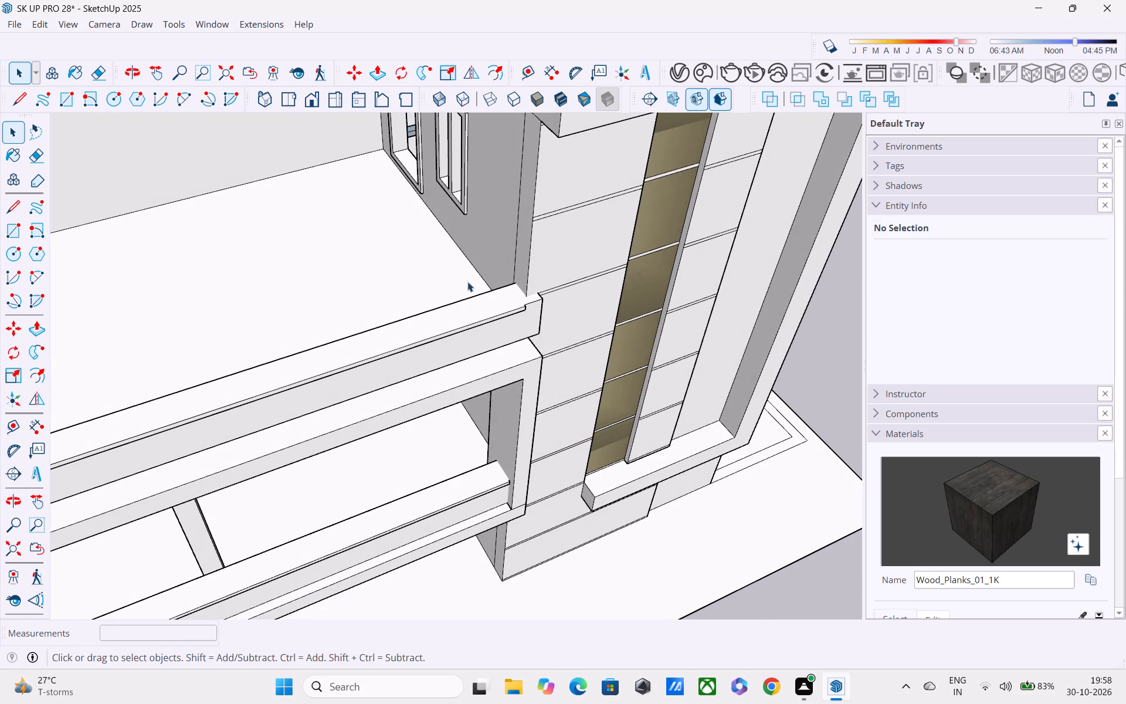
scroll(475, 284, "up", 1)
scroll(480, 287, "down", 4)
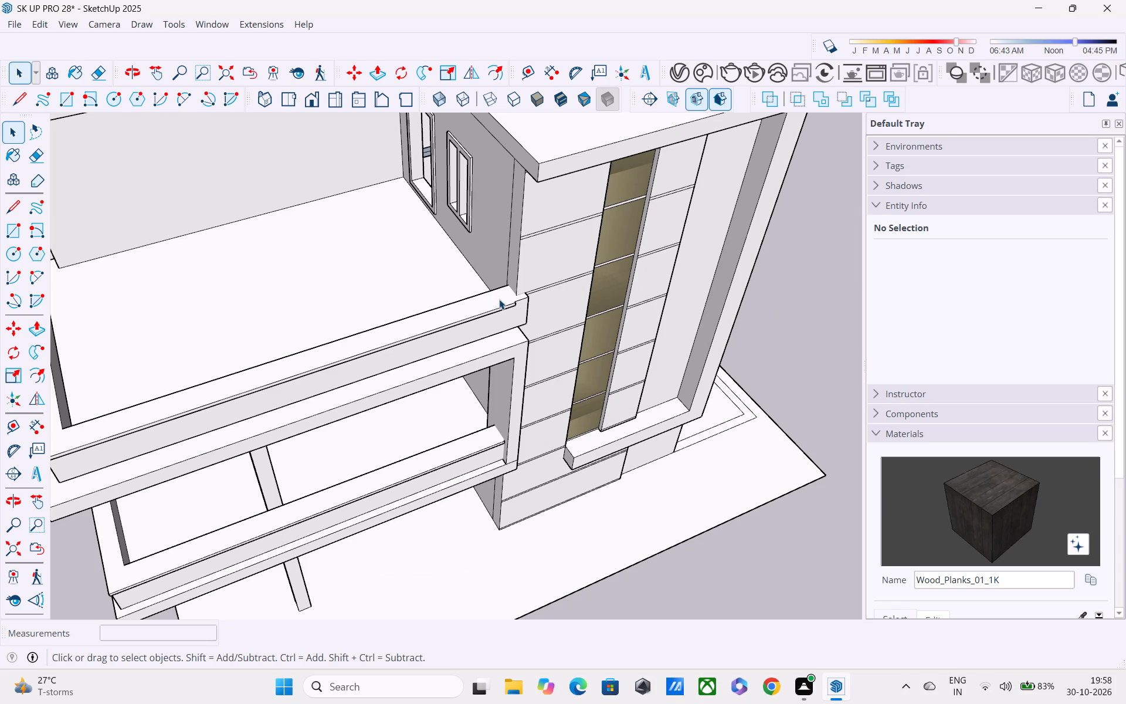
scroll(498, 299, "down", 4)
Undo the move and the copy of the upper parapet.
key("ctrl+z")
key("ctrl+z")
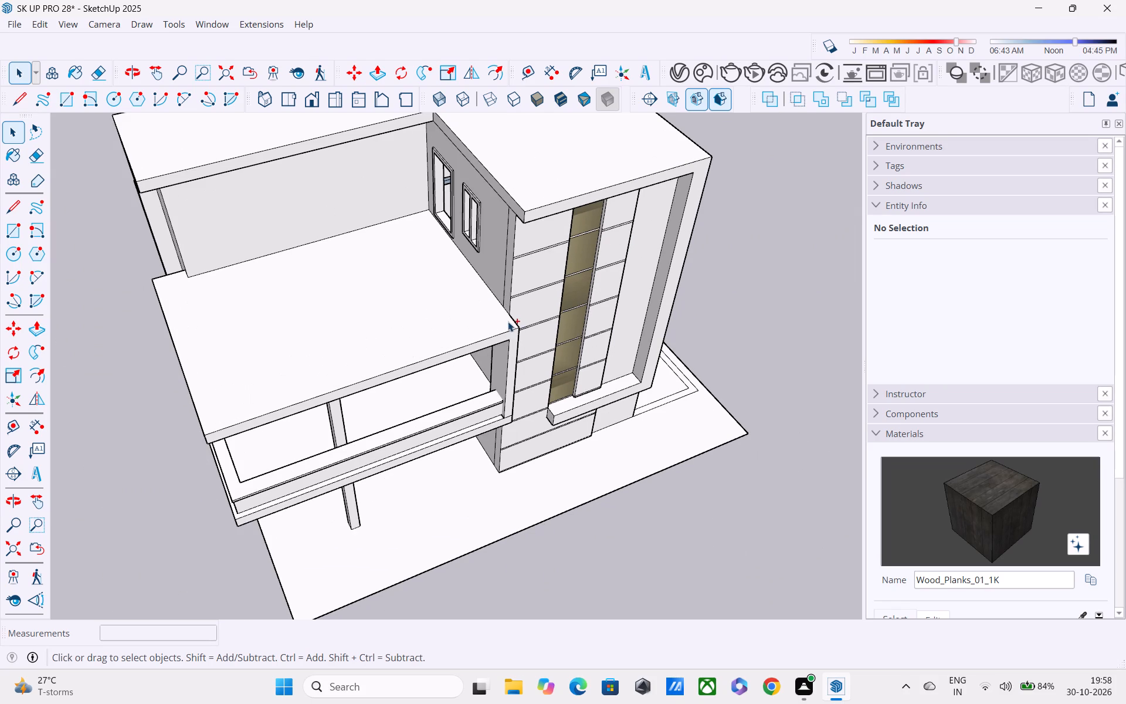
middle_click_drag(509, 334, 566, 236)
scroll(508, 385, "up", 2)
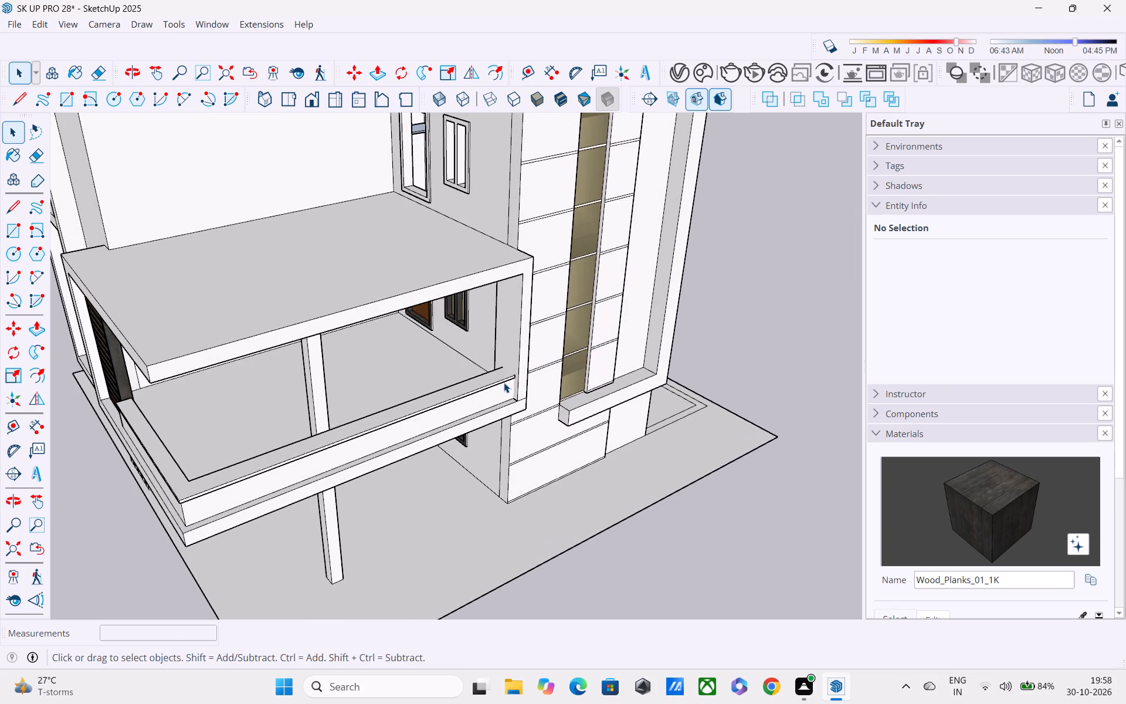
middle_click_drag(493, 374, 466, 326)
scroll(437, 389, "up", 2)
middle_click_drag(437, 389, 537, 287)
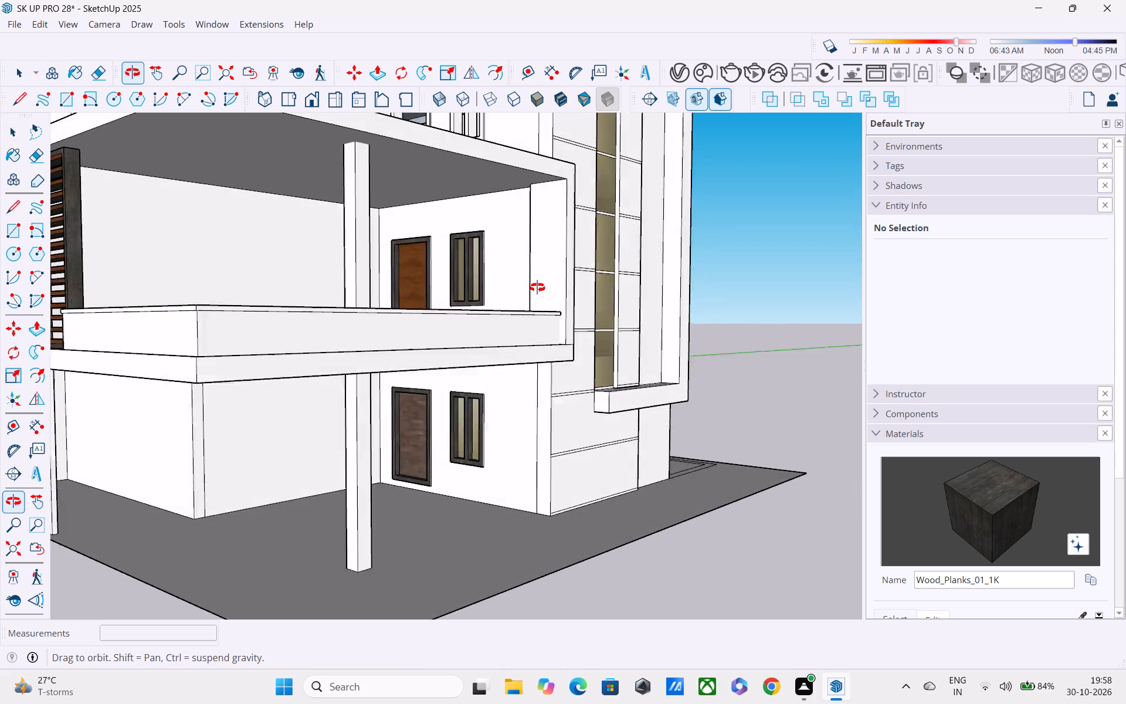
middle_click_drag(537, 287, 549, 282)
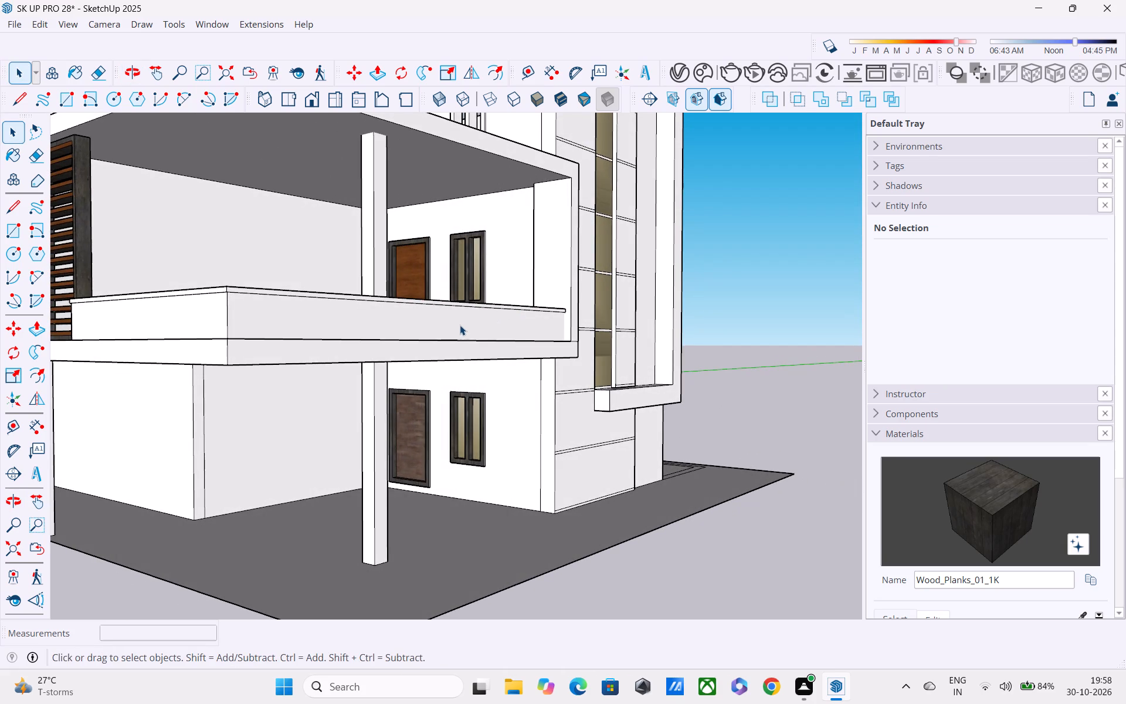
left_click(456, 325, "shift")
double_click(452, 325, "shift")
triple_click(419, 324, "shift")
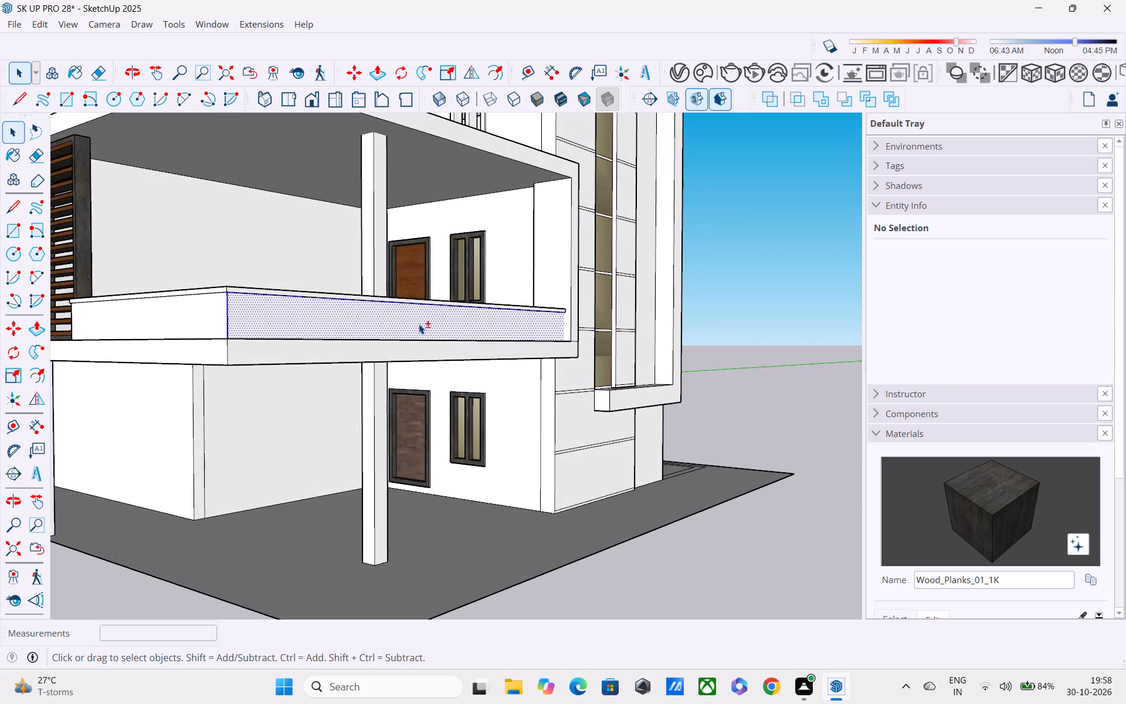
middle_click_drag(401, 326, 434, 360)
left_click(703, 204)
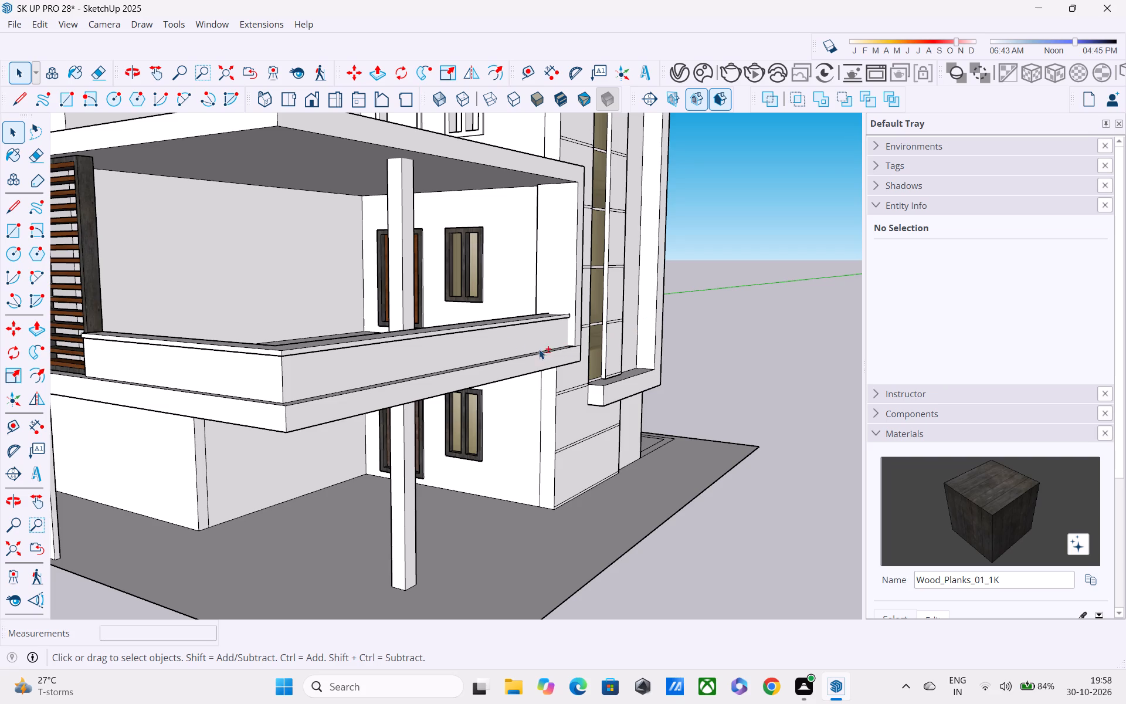
Select both outer faces and the top face of the first-floor parapet together with their bounding edges.
double_click(486, 336, "shift")
middle_click_drag(481, 336, 646, 364, "shift")
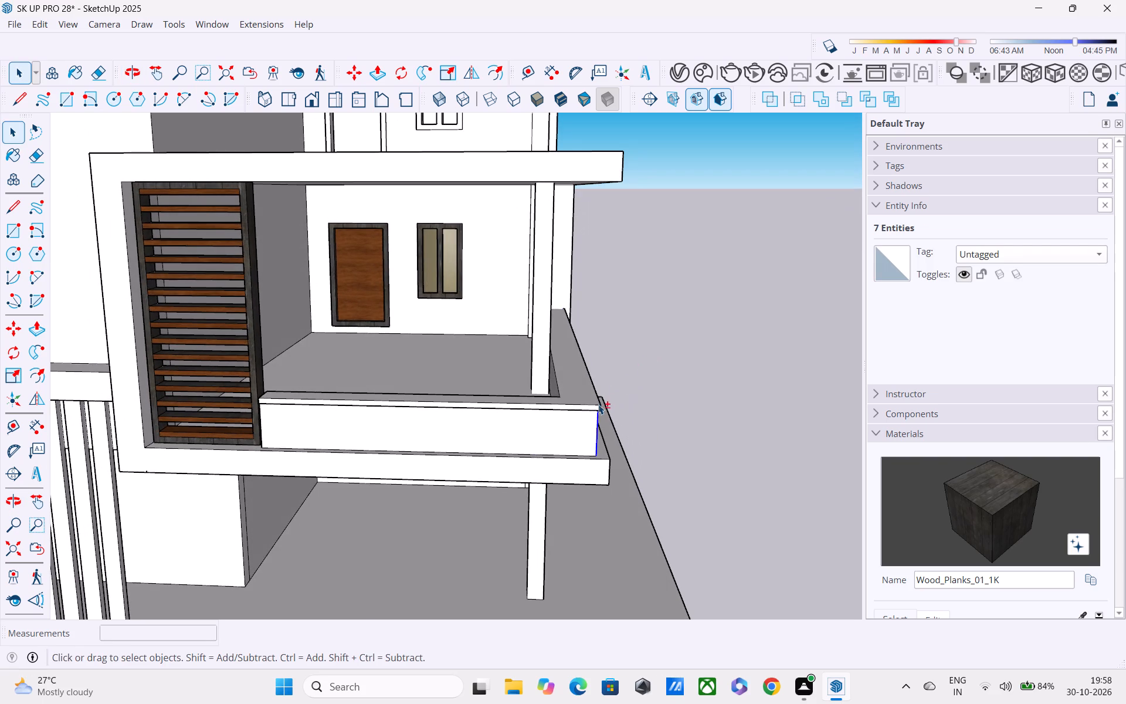
double_click(566, 434, "shift")
middle_click_drag(565, 411, 472, 412)
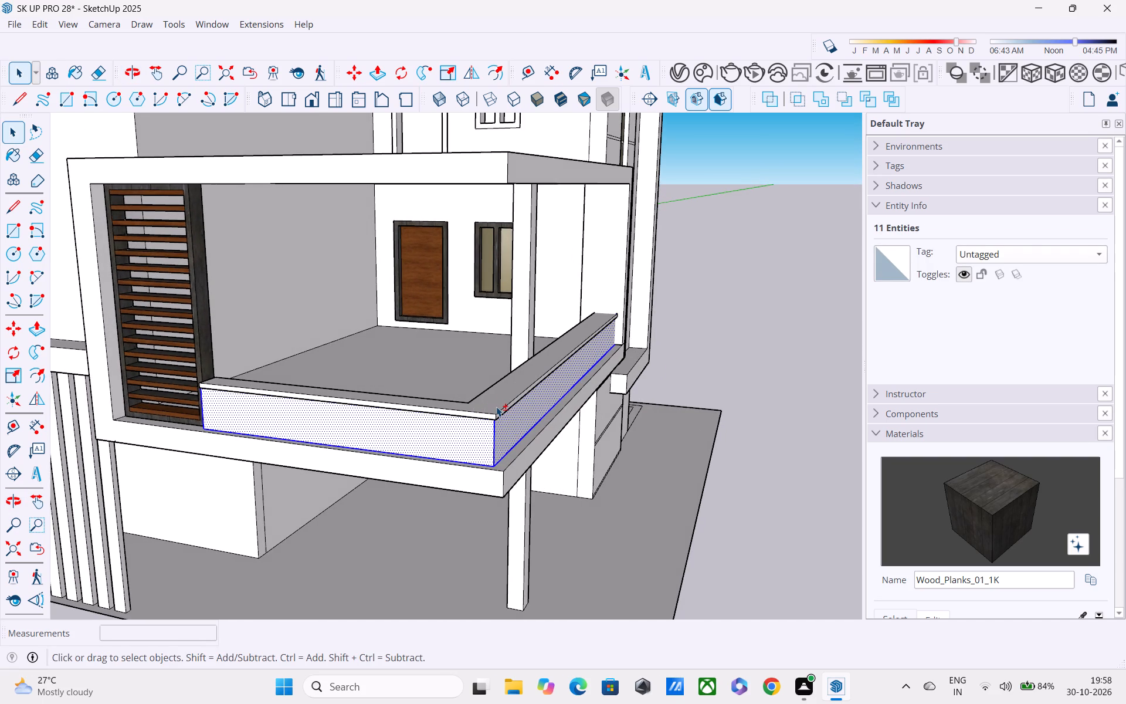
double_click(496, 407, "shift")
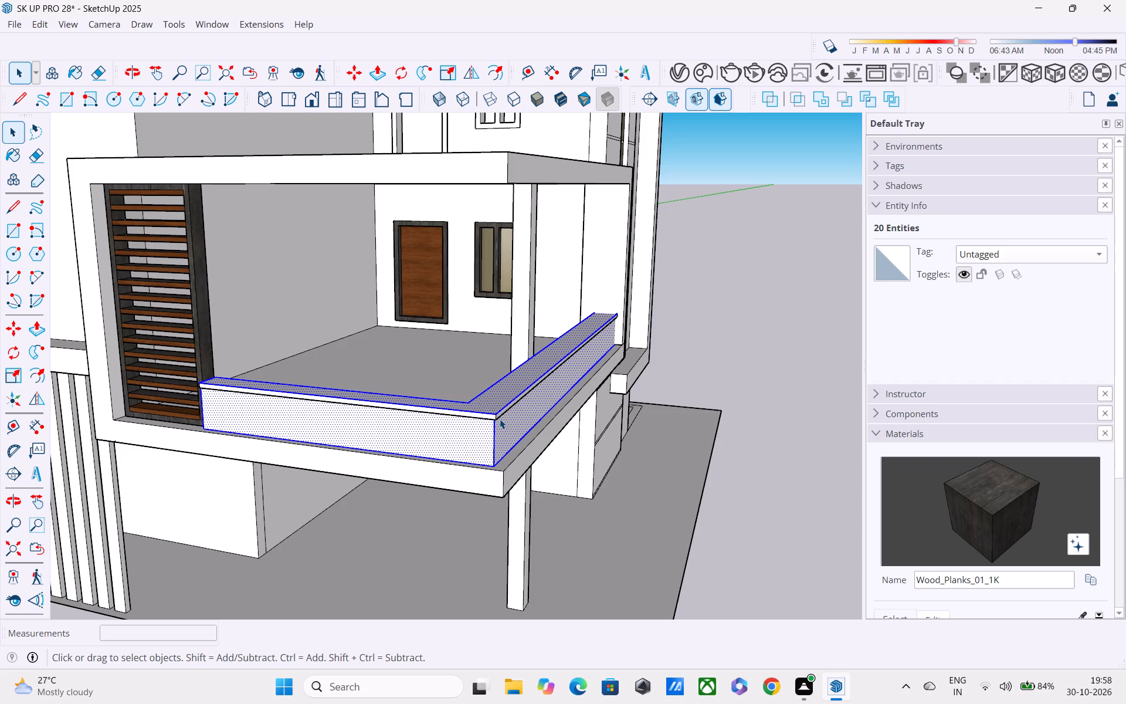
Add both outer faces of the projecting top band and their lower edges to the parapet selection.
scroll(494, 404, "up", 3)
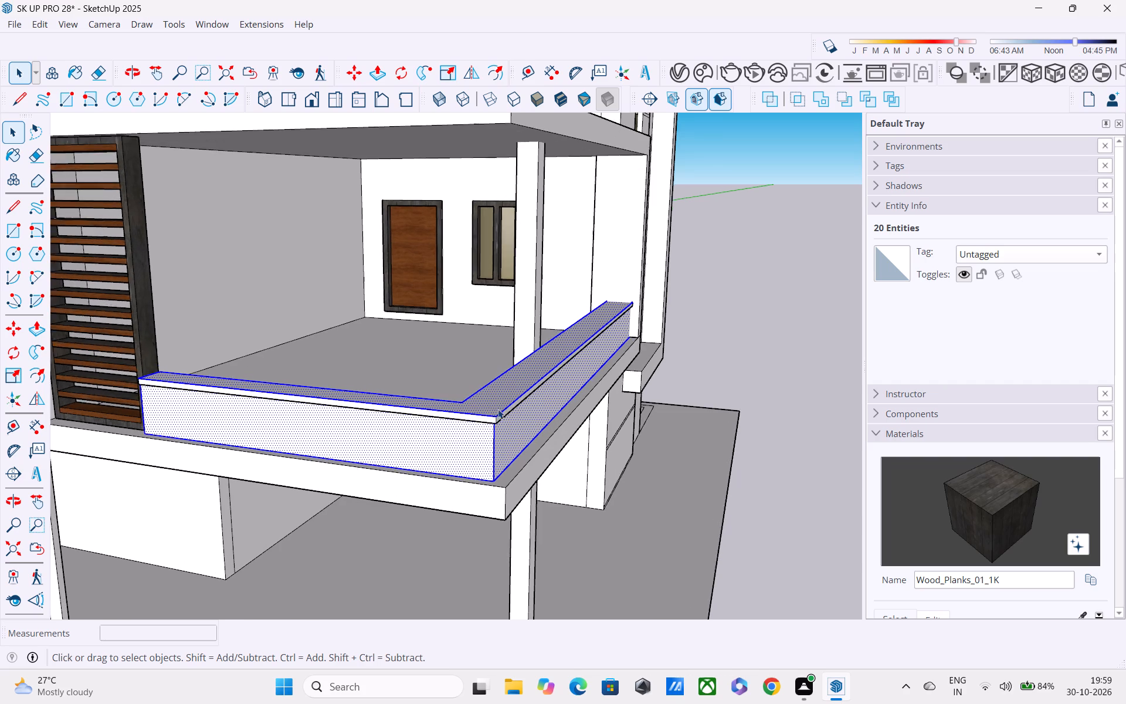
scroll(498, 409, "up", 2)
middle_click_drag(488, 410, 480, 325, "shift")
scroll(492, 330, "up", 3, "shift")
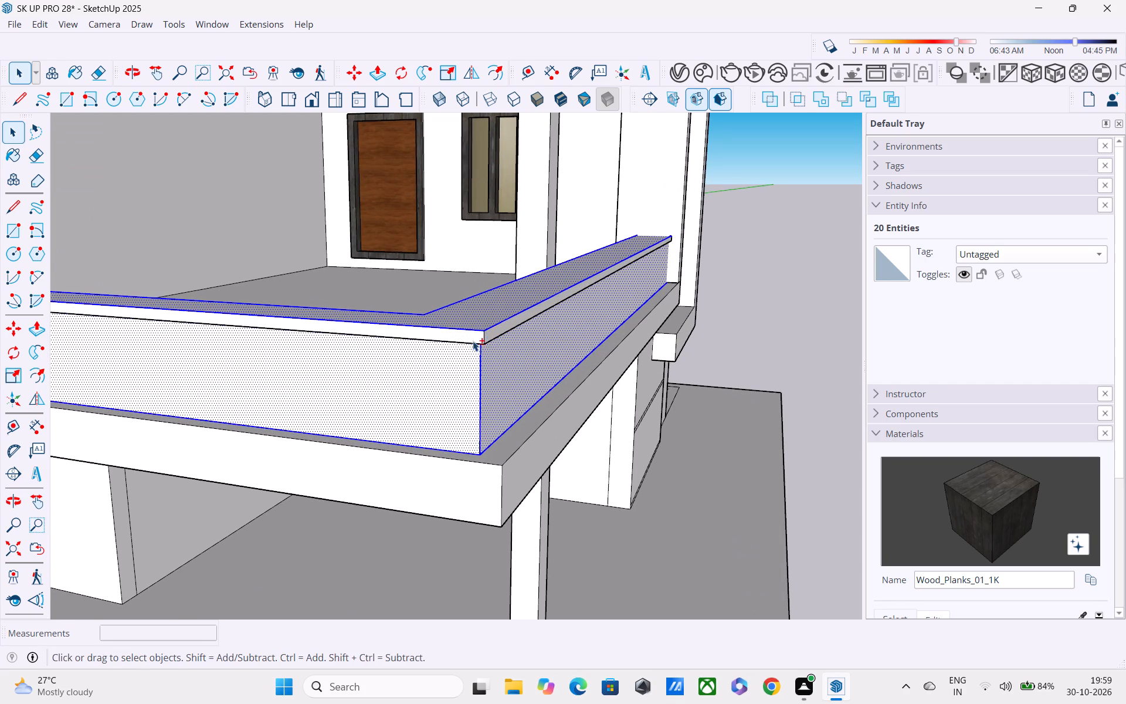
left_click(472, 340, "shift")
left_click(470, 344, "shift")
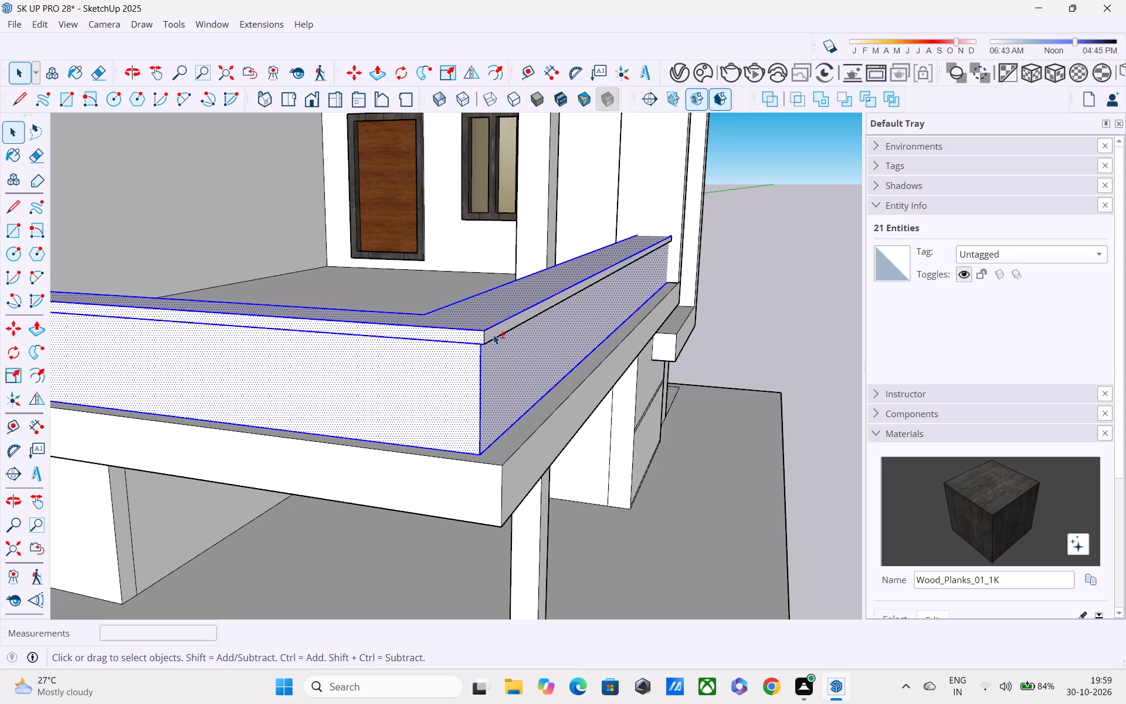
left_click(493, 334, "shift")
left_click(493, 339, "shift")
Add the underside strip of the projecting top band to the parapet selection.
middle_click_drag(492, 319, 492, 182)
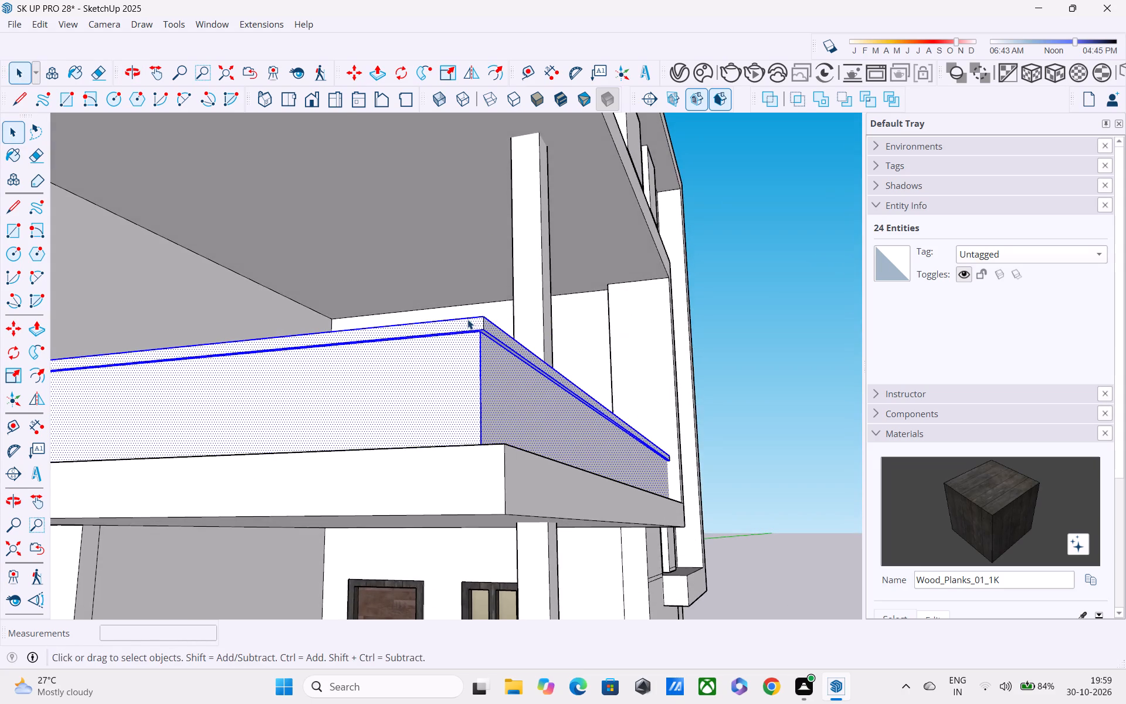
scroll(467, 319, "up", 2)
middle_click_drag(458, 336, 456, 235)
scroll(494, 382, "up", 3)
scroll(496, 352, "up", 6, "shift")
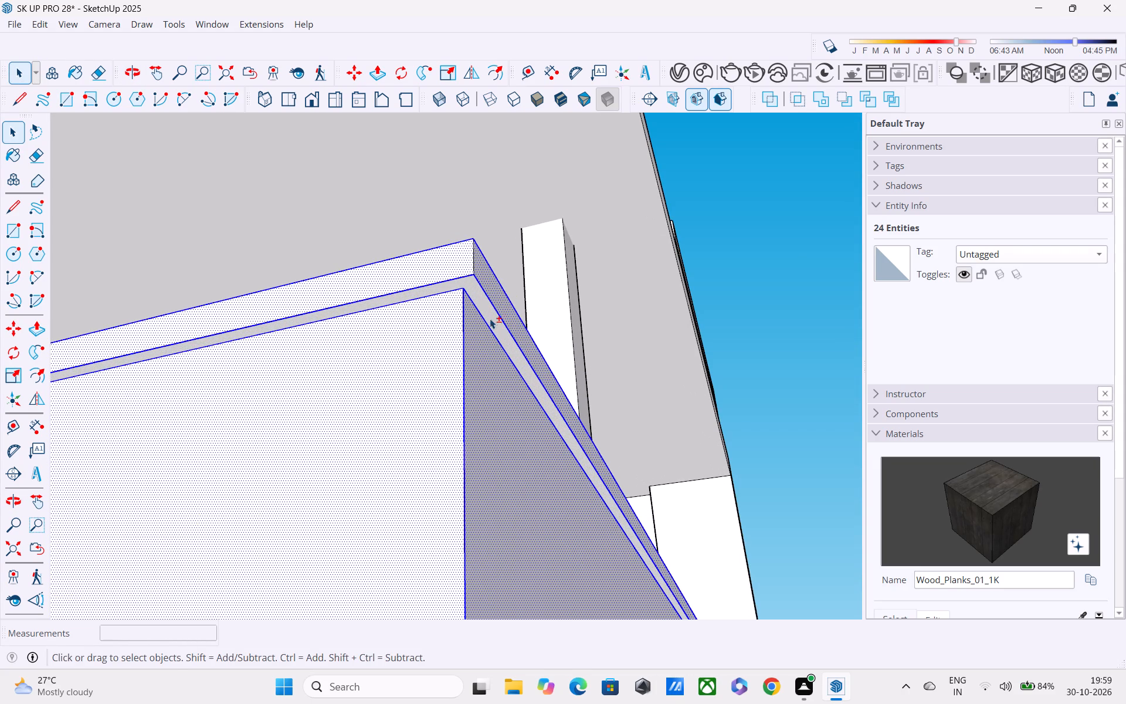
left_click(490, 315, "shift")
scroll(464, 287, "down", 4)
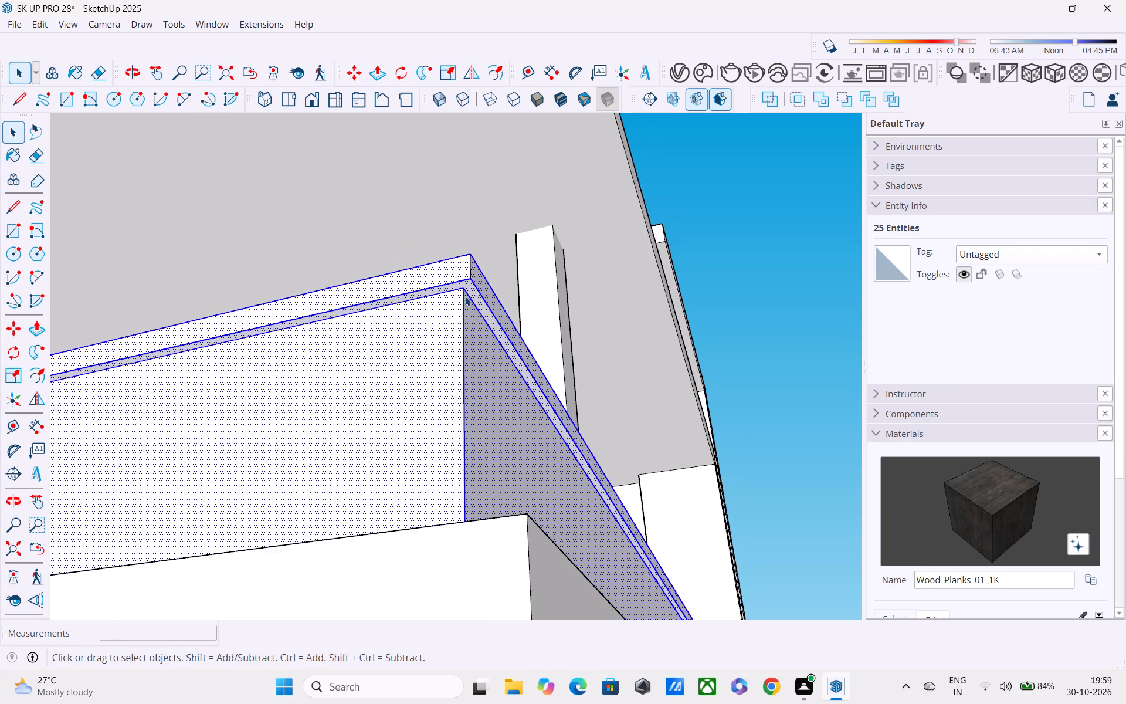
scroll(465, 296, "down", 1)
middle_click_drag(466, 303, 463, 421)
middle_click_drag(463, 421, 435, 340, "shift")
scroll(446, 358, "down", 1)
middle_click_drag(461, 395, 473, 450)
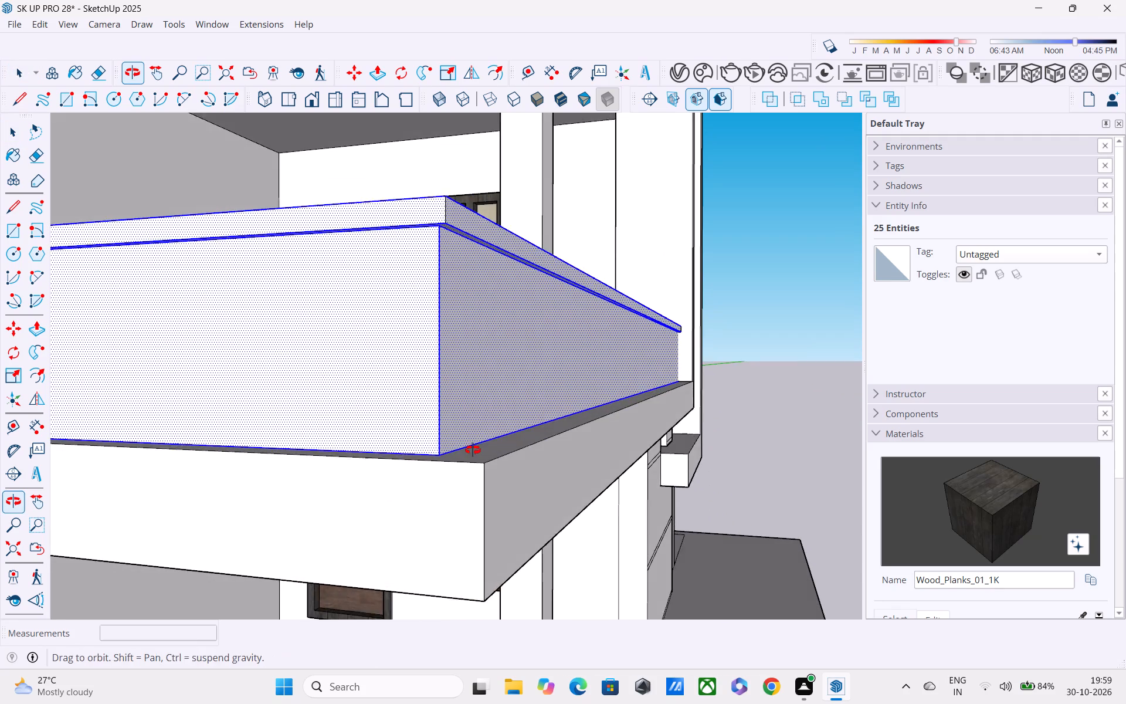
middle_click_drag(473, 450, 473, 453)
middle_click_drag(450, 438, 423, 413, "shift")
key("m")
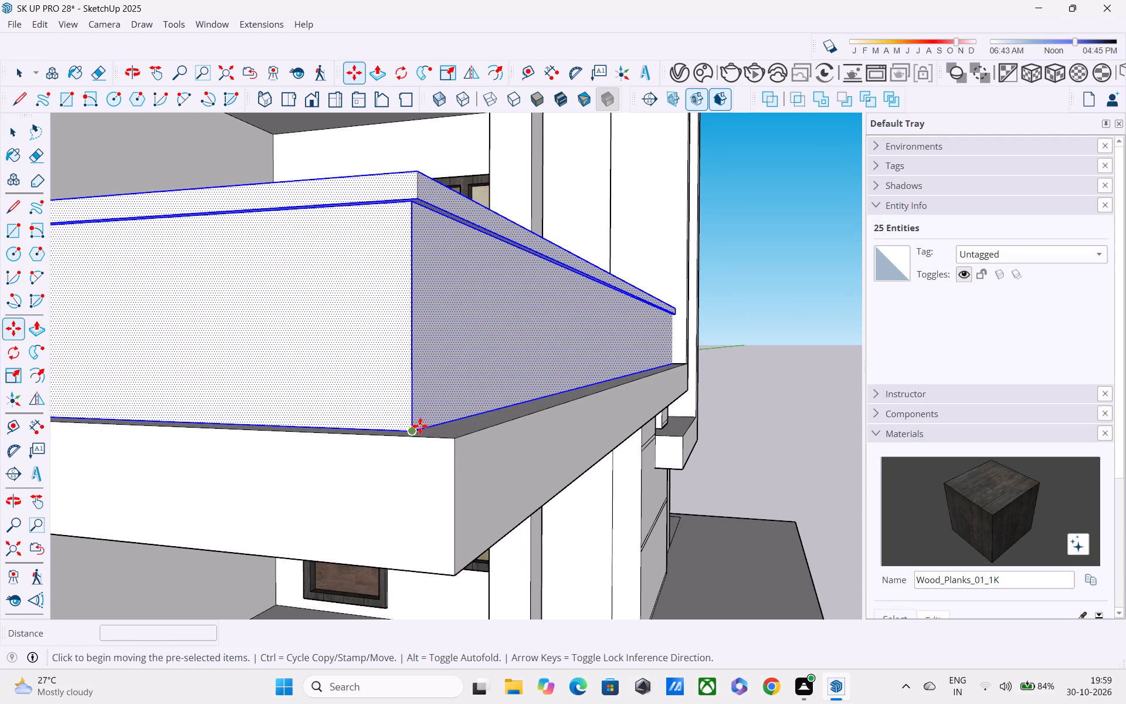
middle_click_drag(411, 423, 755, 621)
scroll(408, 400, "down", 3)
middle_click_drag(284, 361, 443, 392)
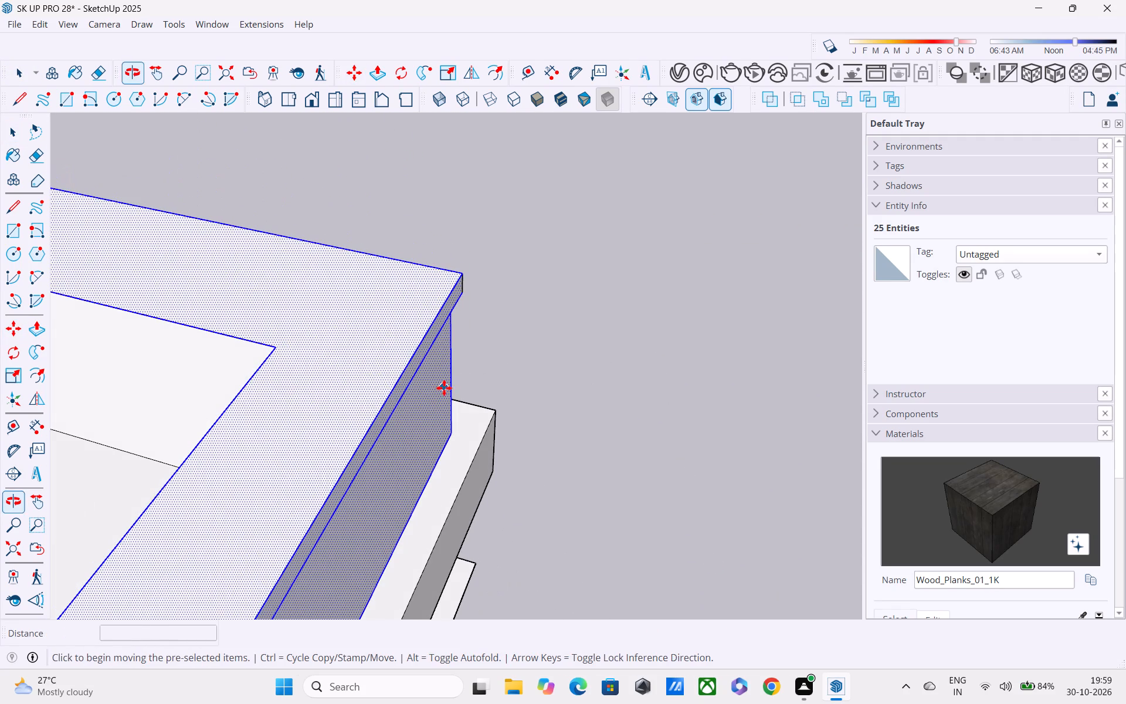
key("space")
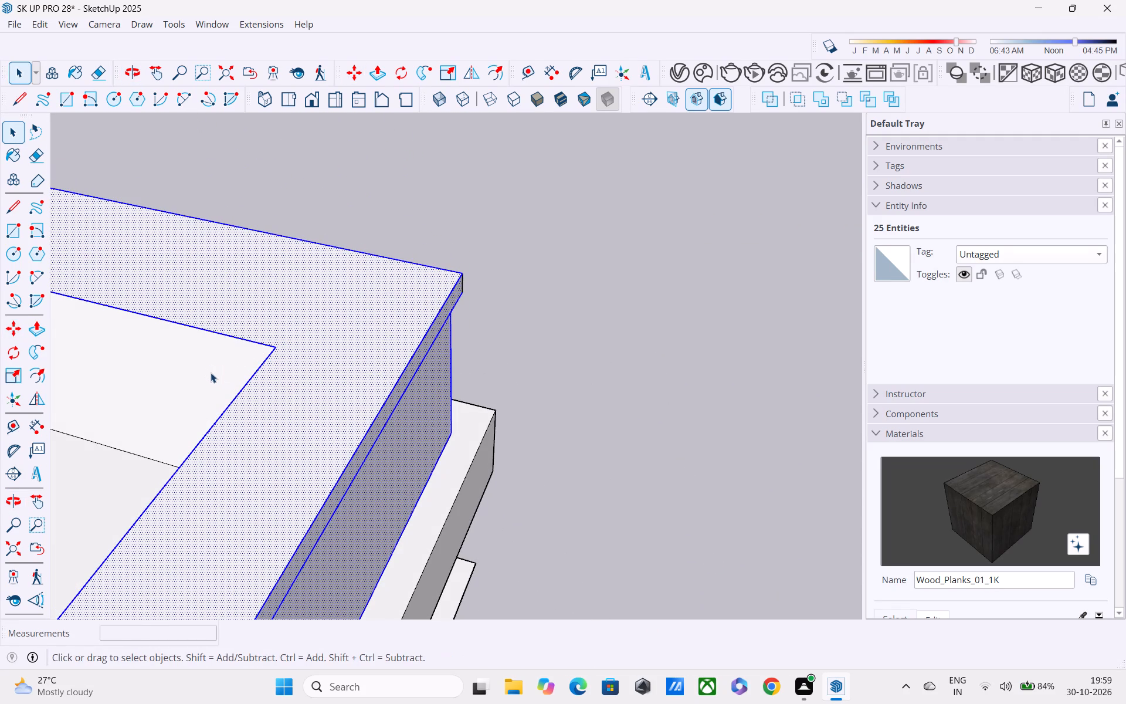
Add both inner parapet faces and their bottom edges along the balcony floor to the selection.
left_click(205, 369, "shift")
middle_click_drag(213, 384, 416, 290)
scroll(406, 395, "down", 1)
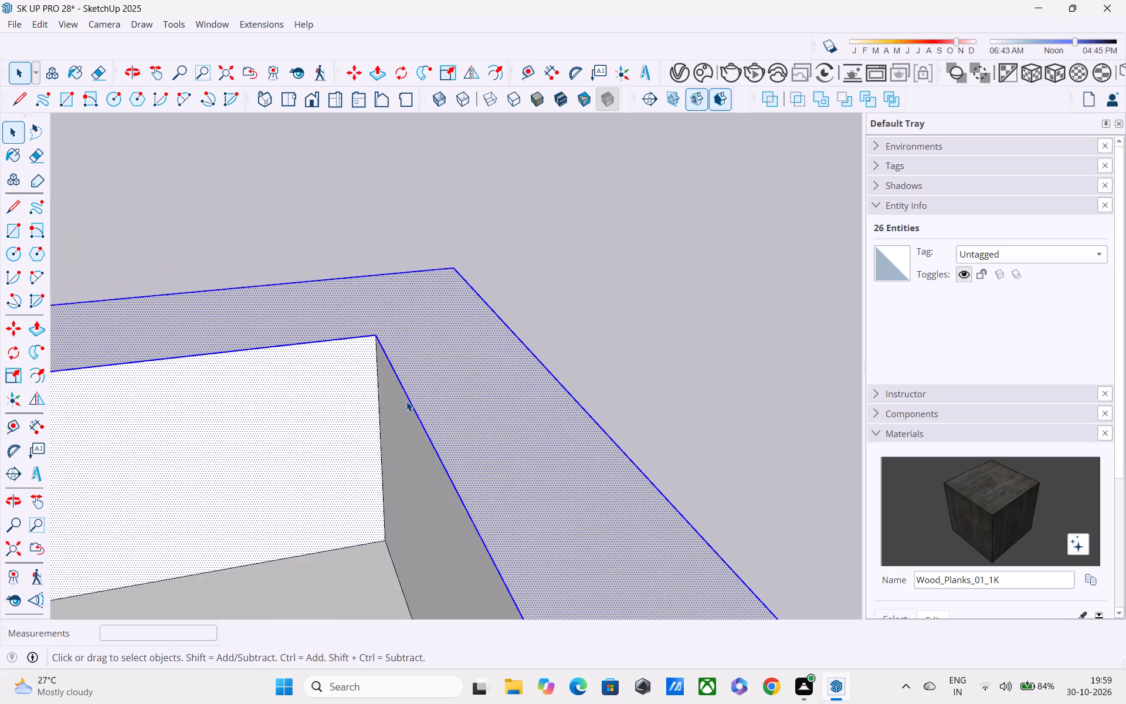
scroll(406, 401, "down", 1)
middle_click_drag(407, 401, 418, 275)
left_click(467, 358, "shift")
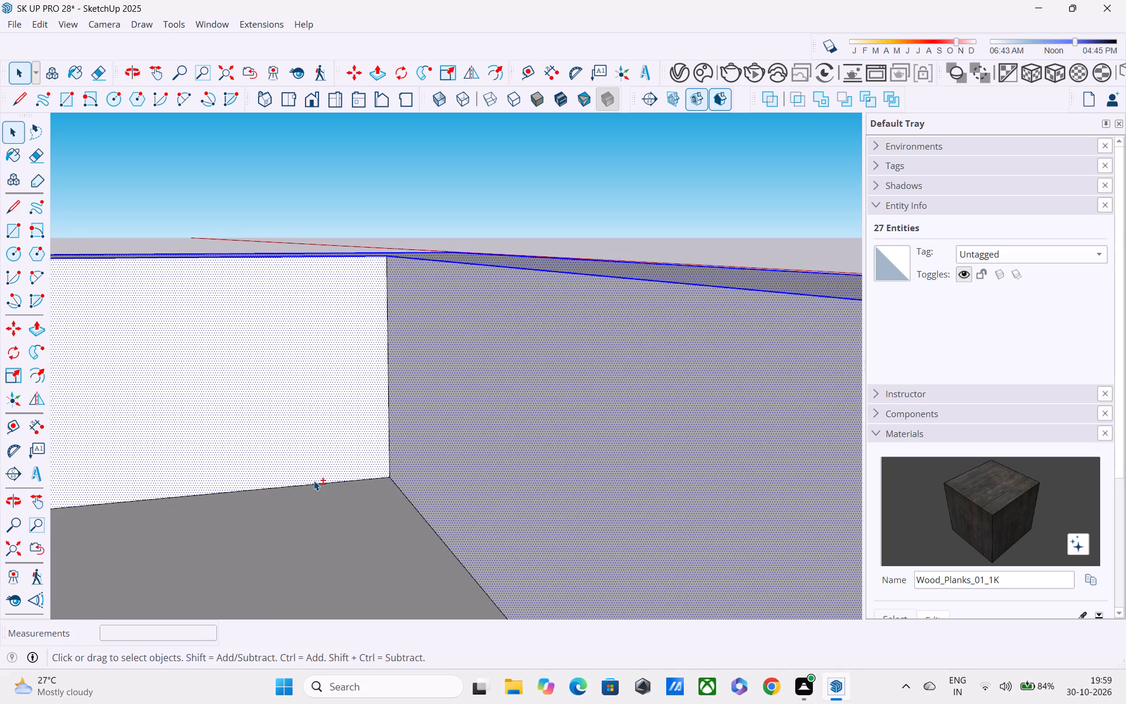
left_click(306, 484, "shift")
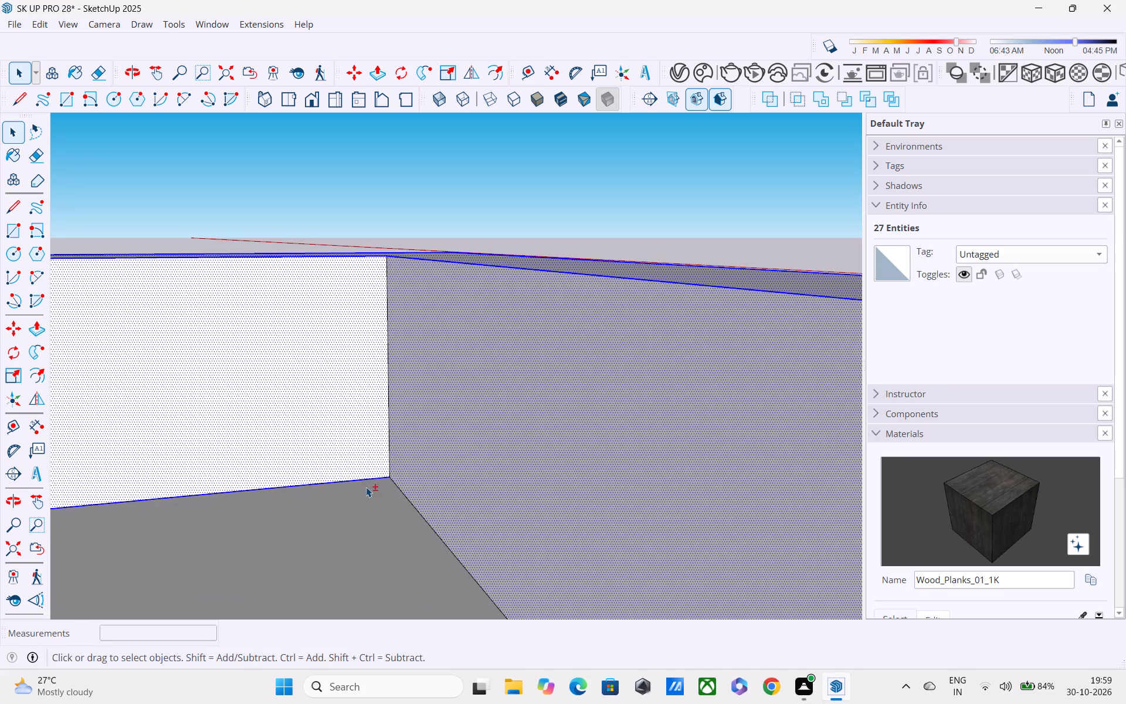
left_click(399, 491, "shift")
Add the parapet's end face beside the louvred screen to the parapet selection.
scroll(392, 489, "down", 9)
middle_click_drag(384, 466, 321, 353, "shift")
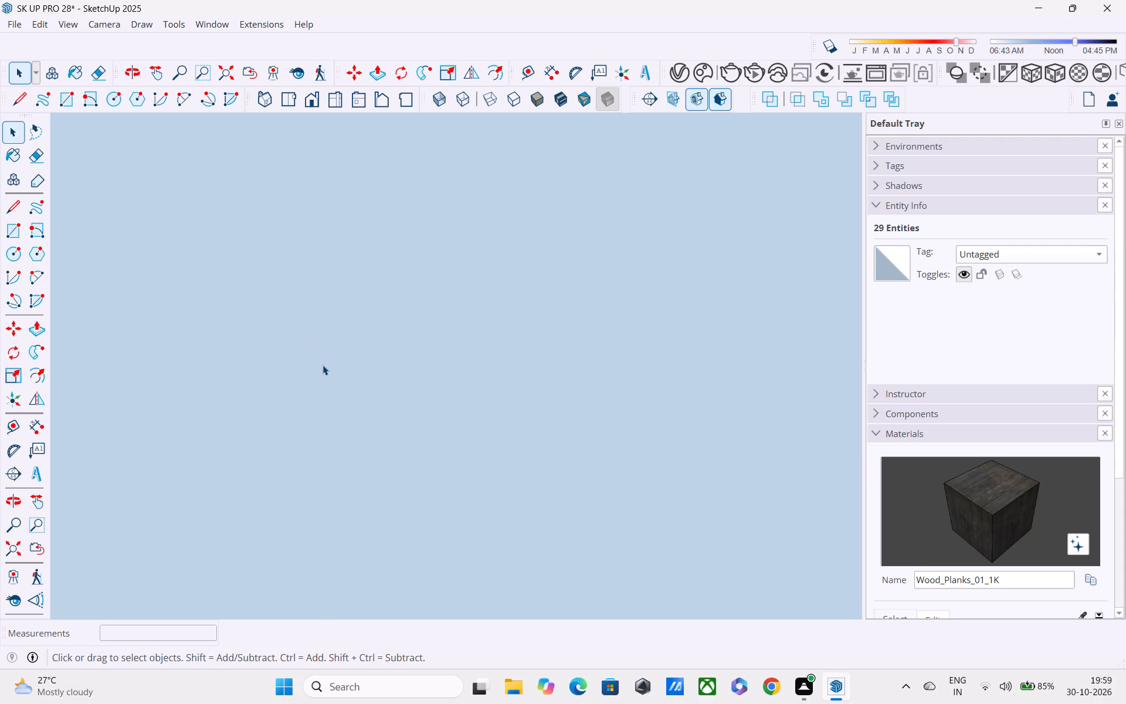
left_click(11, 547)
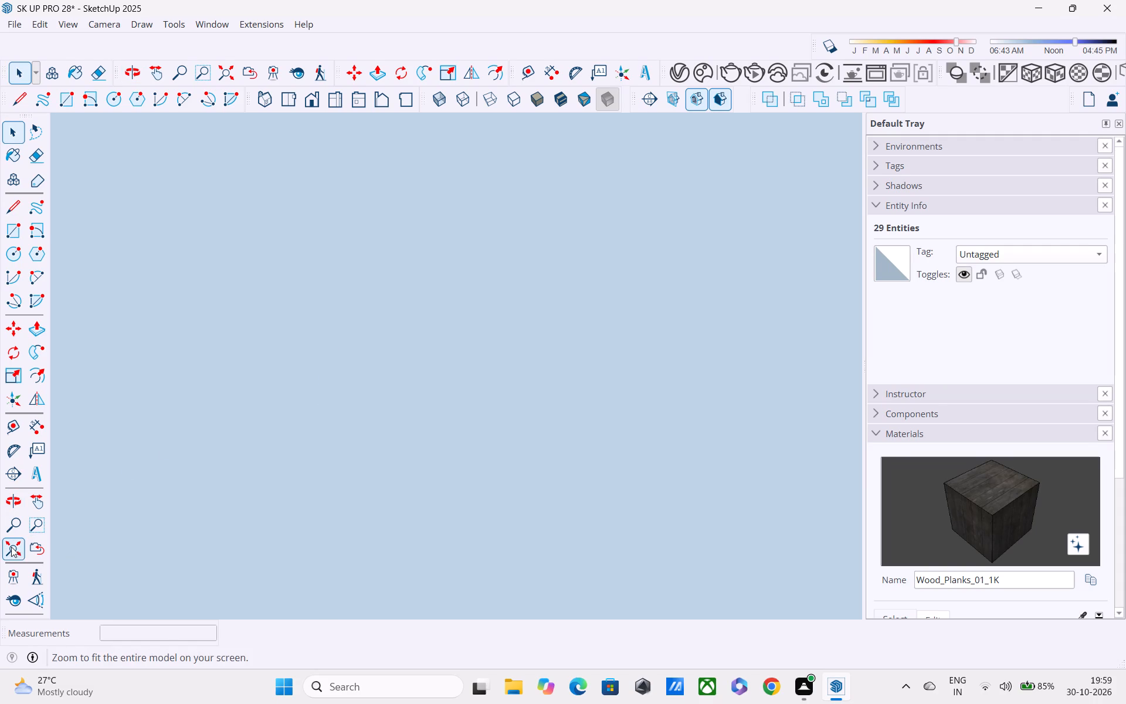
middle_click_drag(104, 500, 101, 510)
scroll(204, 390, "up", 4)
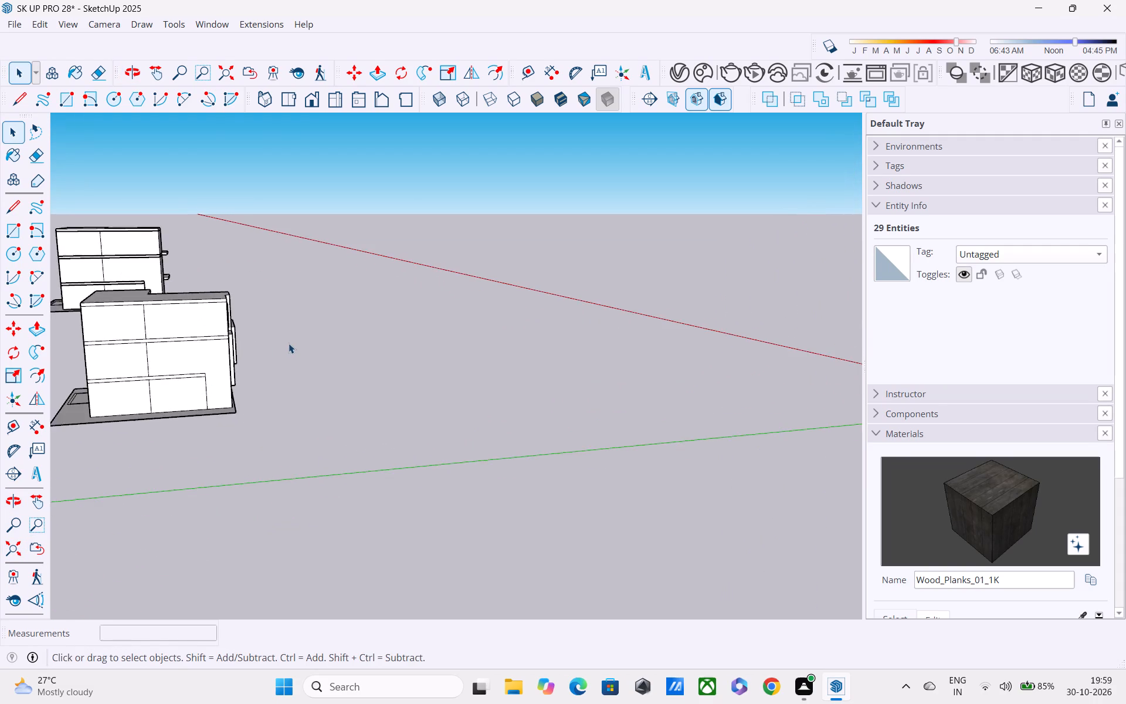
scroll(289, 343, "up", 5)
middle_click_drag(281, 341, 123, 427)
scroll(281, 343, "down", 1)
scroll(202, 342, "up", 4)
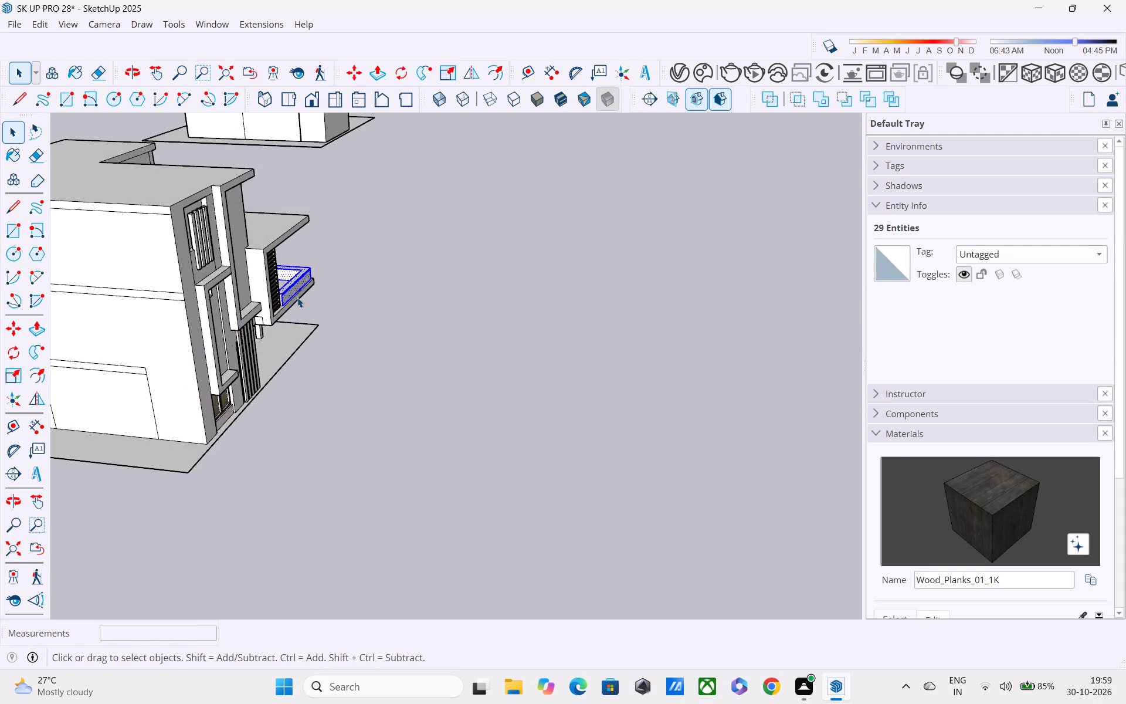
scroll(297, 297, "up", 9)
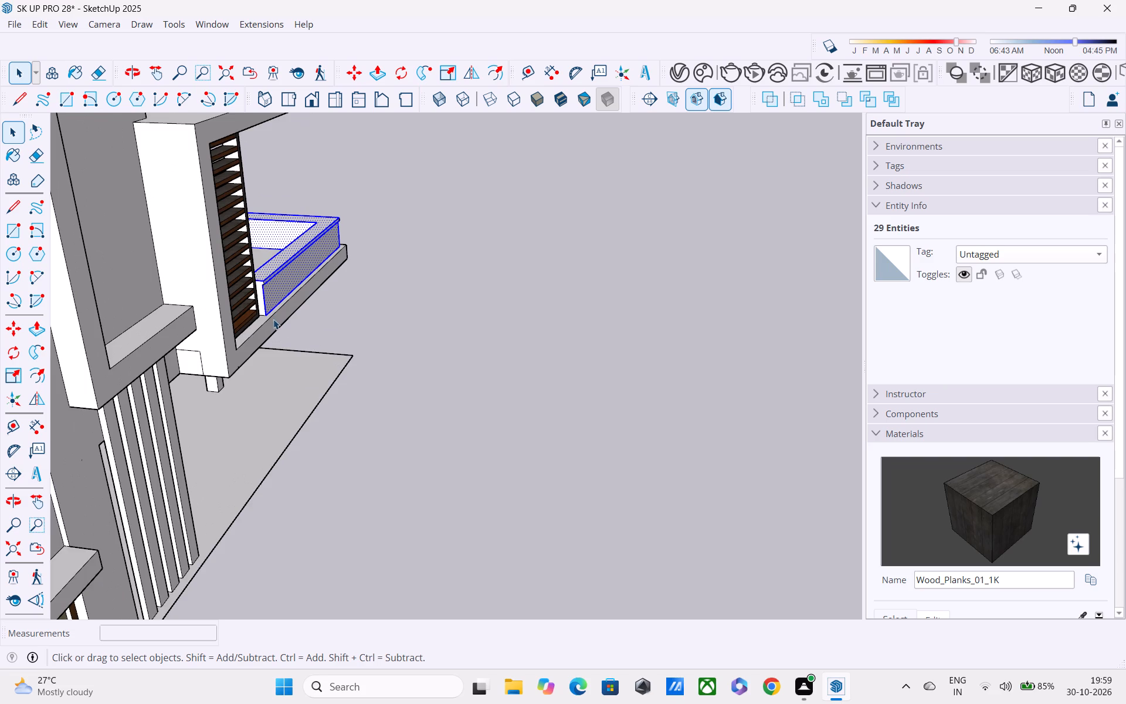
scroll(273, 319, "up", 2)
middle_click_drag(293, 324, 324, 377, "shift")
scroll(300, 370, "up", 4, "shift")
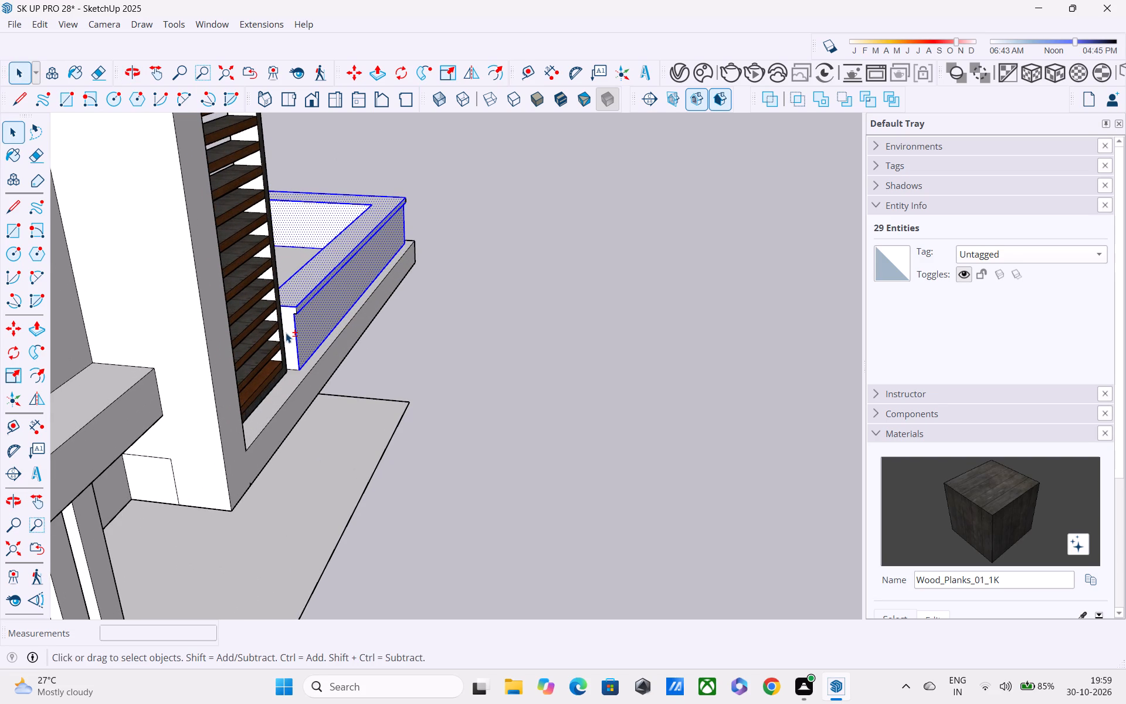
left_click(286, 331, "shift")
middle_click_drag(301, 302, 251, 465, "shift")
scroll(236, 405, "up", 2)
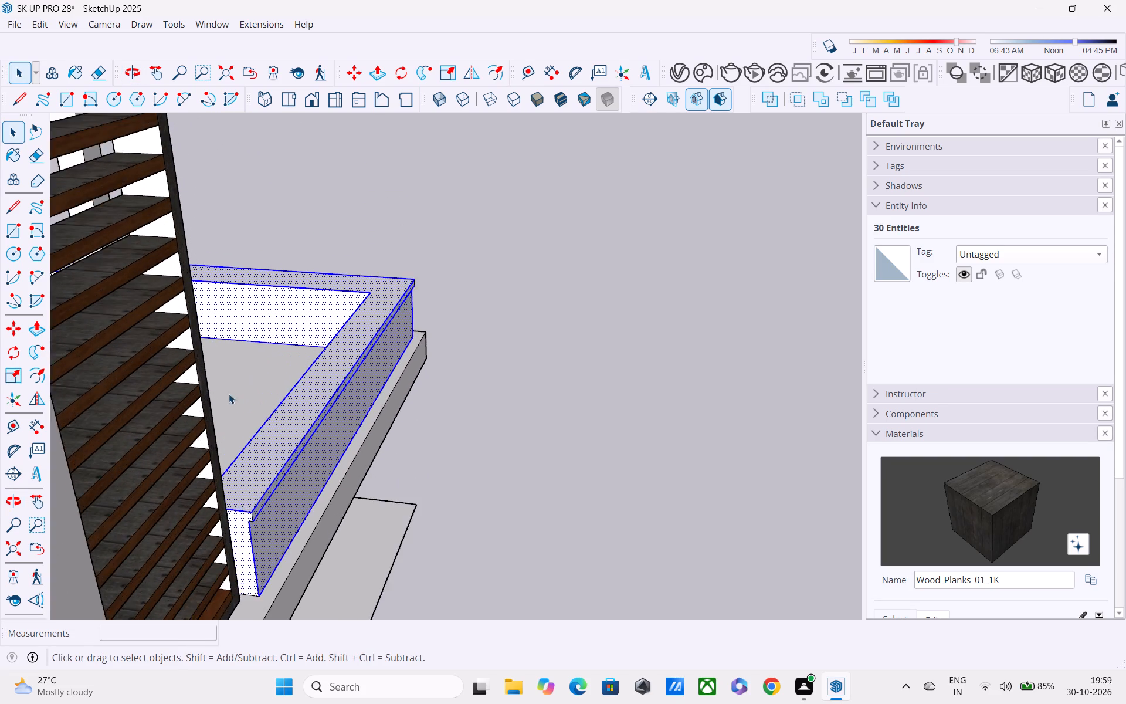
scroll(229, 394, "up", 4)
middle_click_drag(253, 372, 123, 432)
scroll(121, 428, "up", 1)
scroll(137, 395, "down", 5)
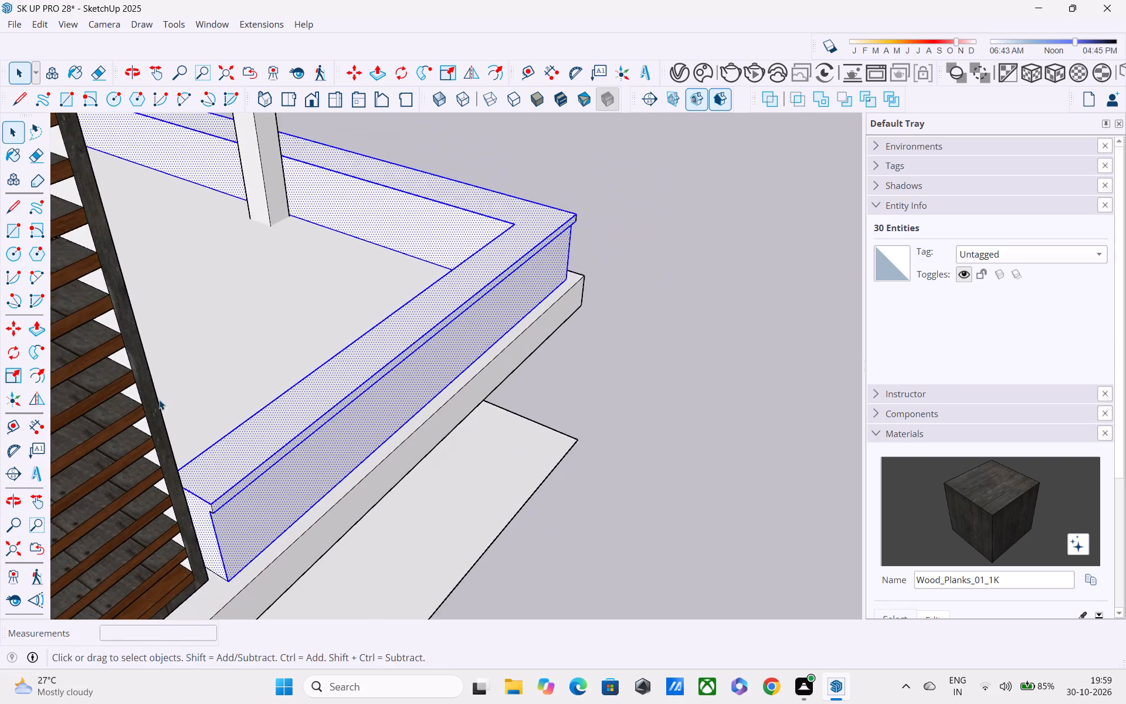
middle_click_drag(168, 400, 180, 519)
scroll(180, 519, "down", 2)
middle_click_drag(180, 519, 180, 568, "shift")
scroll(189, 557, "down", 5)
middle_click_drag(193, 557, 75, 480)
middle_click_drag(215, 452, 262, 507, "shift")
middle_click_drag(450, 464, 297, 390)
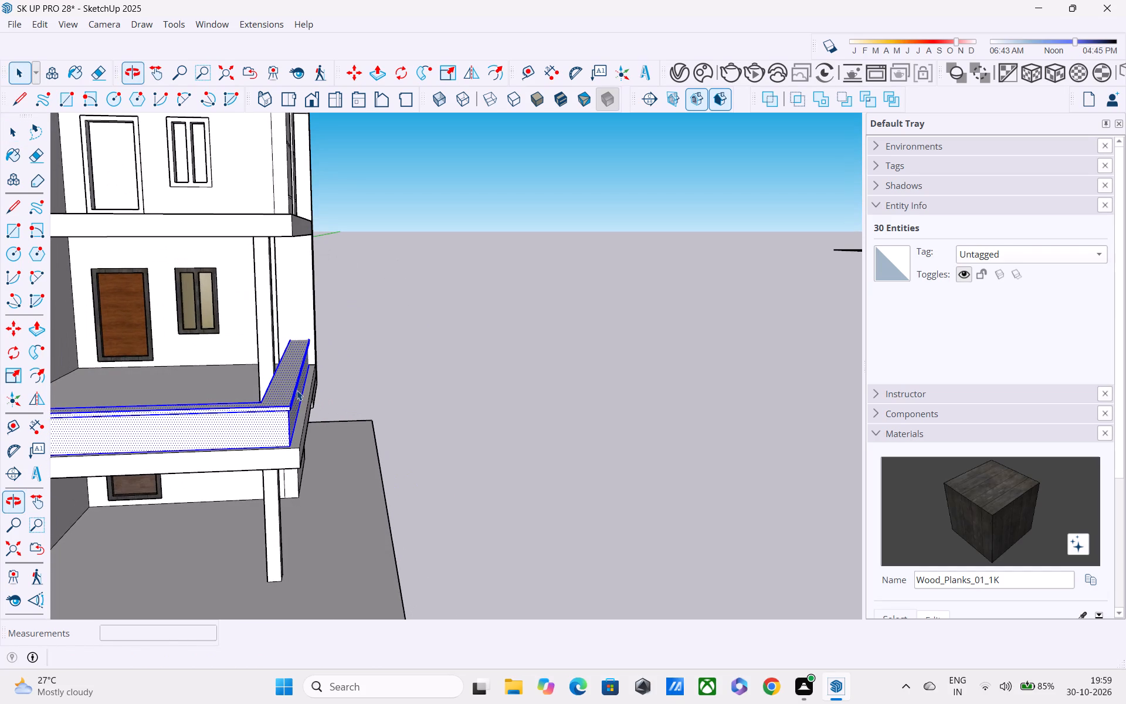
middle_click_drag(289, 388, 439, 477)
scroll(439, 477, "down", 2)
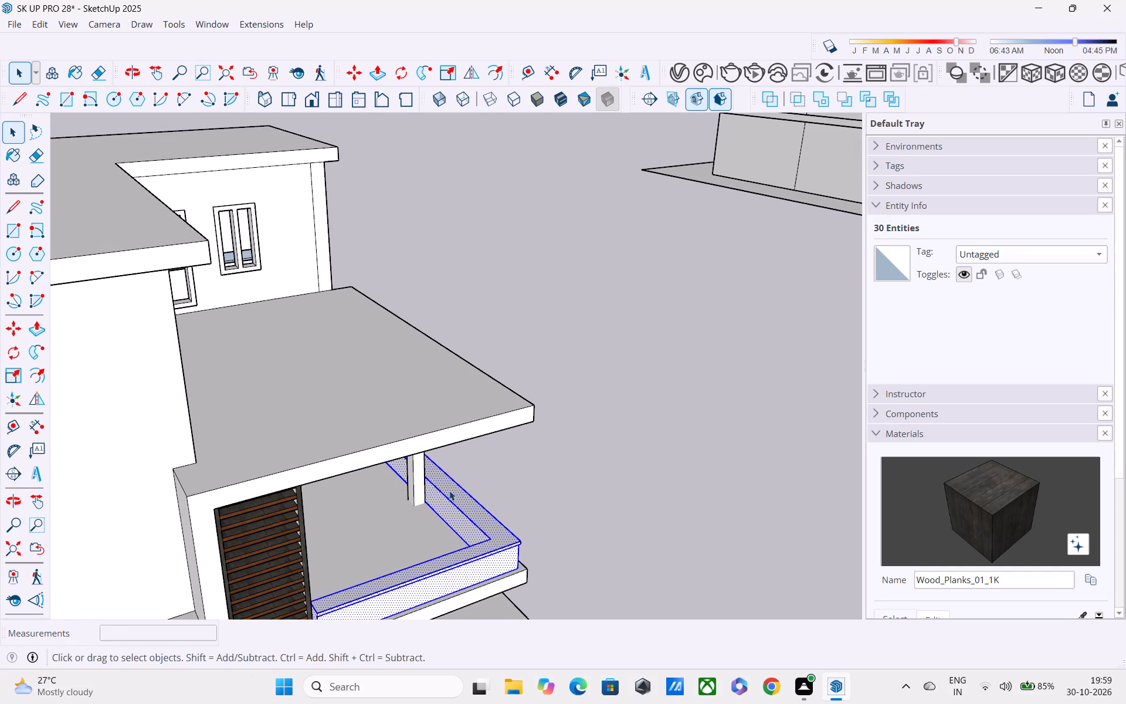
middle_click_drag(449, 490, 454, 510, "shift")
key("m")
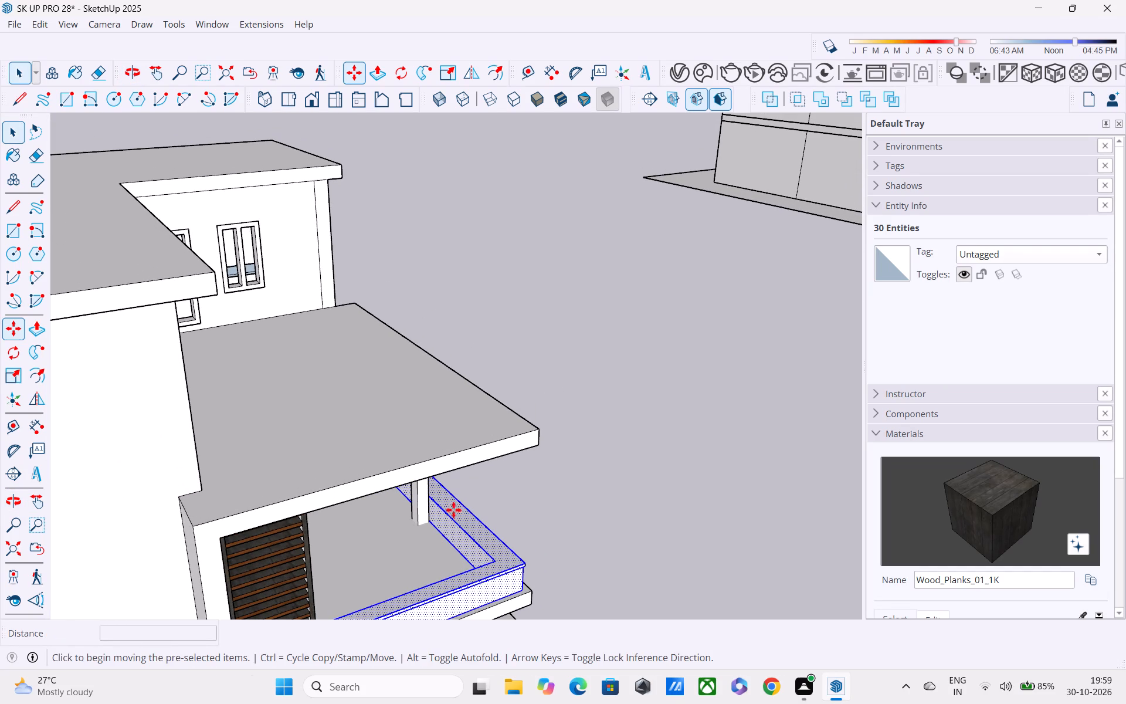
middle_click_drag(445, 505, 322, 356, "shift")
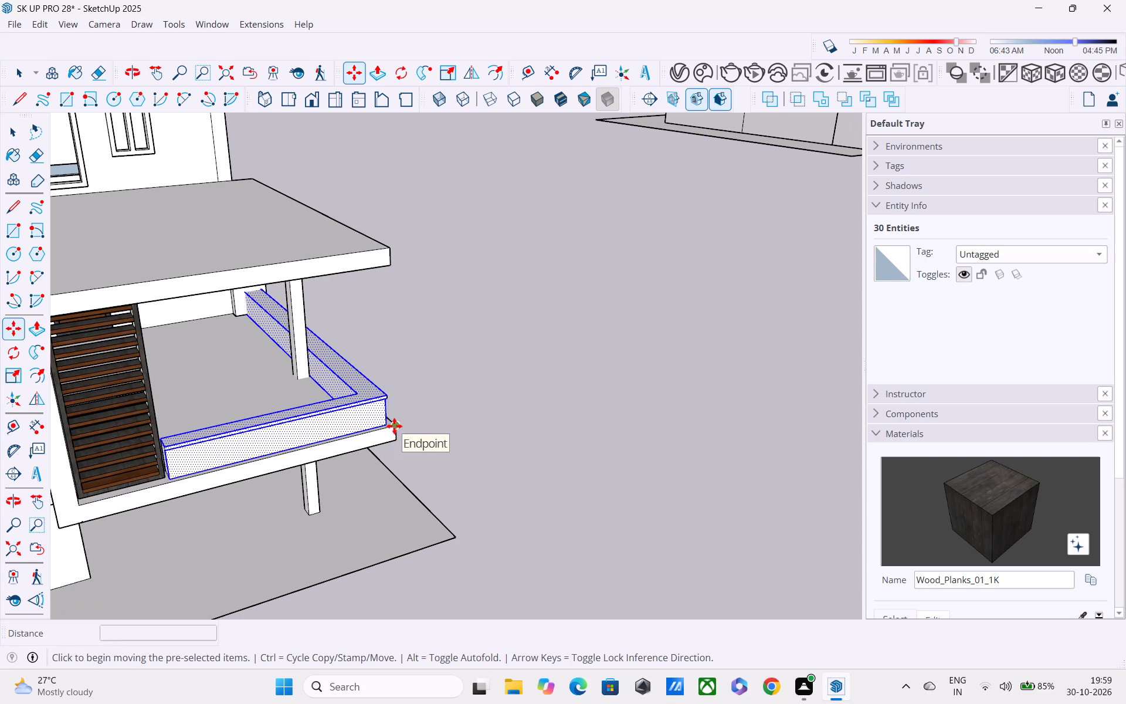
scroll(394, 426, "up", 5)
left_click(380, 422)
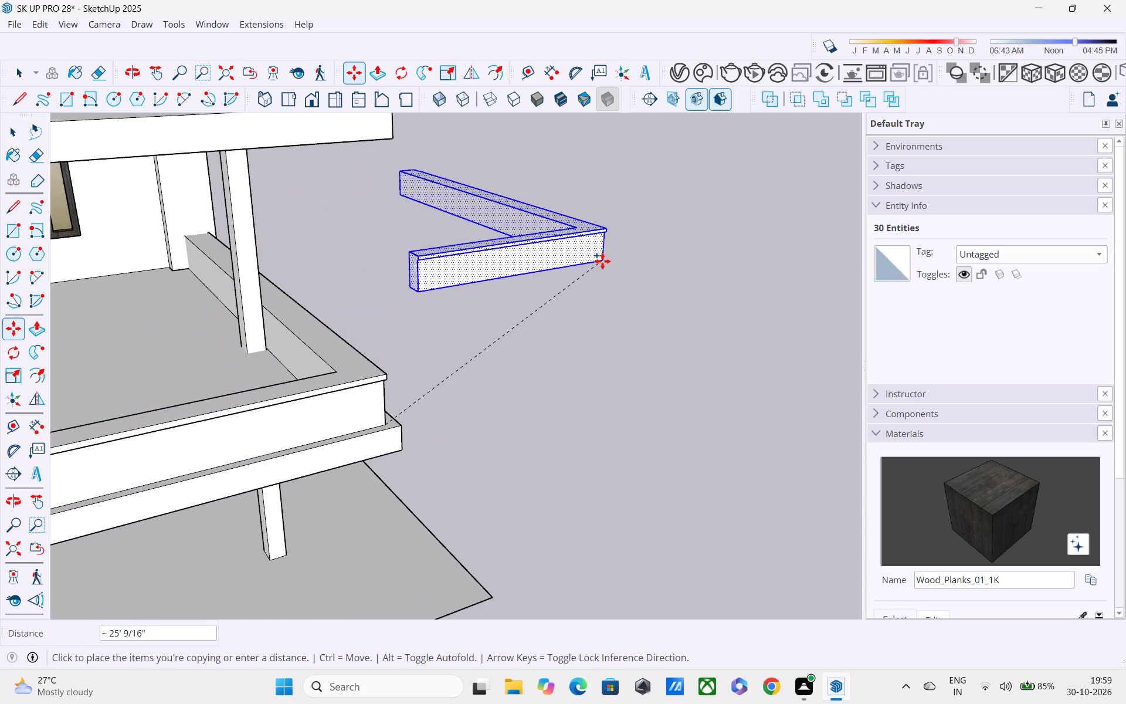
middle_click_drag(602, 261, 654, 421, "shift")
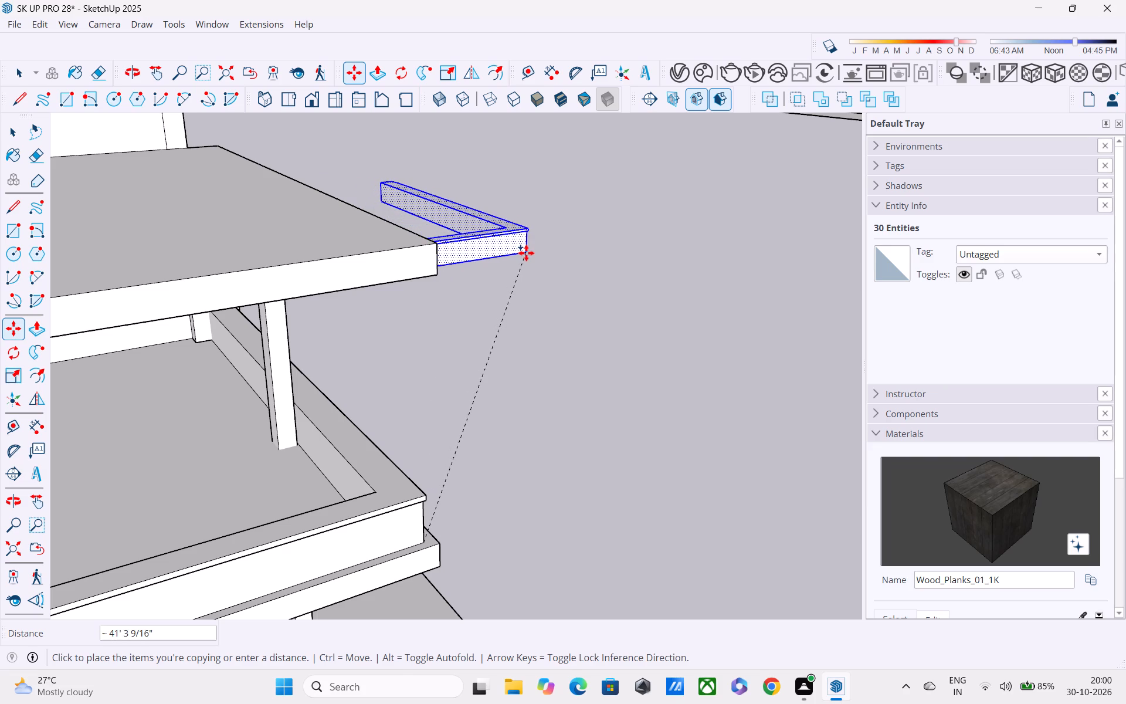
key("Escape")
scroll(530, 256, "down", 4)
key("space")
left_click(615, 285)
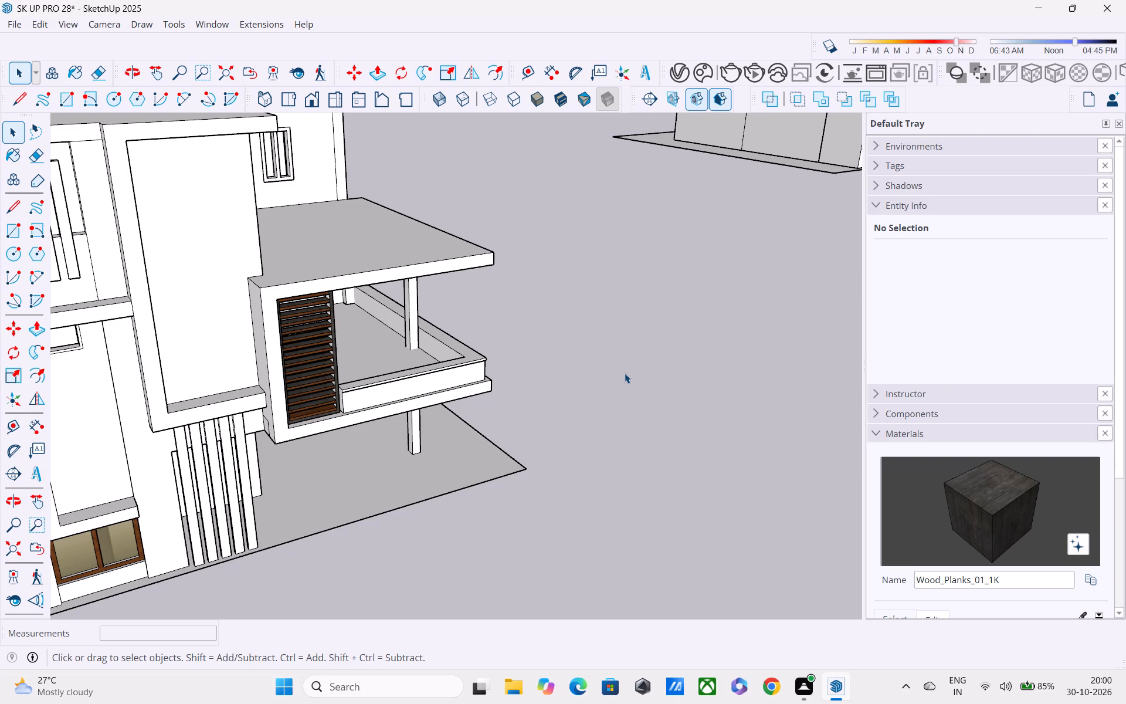
Select the first-floor parapet's outer face, band face, top face and end face beside the louvred screen, with their bounding edges.
middle_click_drag(576, 353, 450, 261)
scroll(442, 260, "up", 3)
middle_click_drag(437, 337, 392, 320)
scroll(406, 367, "up", 1)
scroll(406, 367, "down", 11)
middle_click_drag(463, 379, 582, 423)
scroll(507, 395, "up", 3)
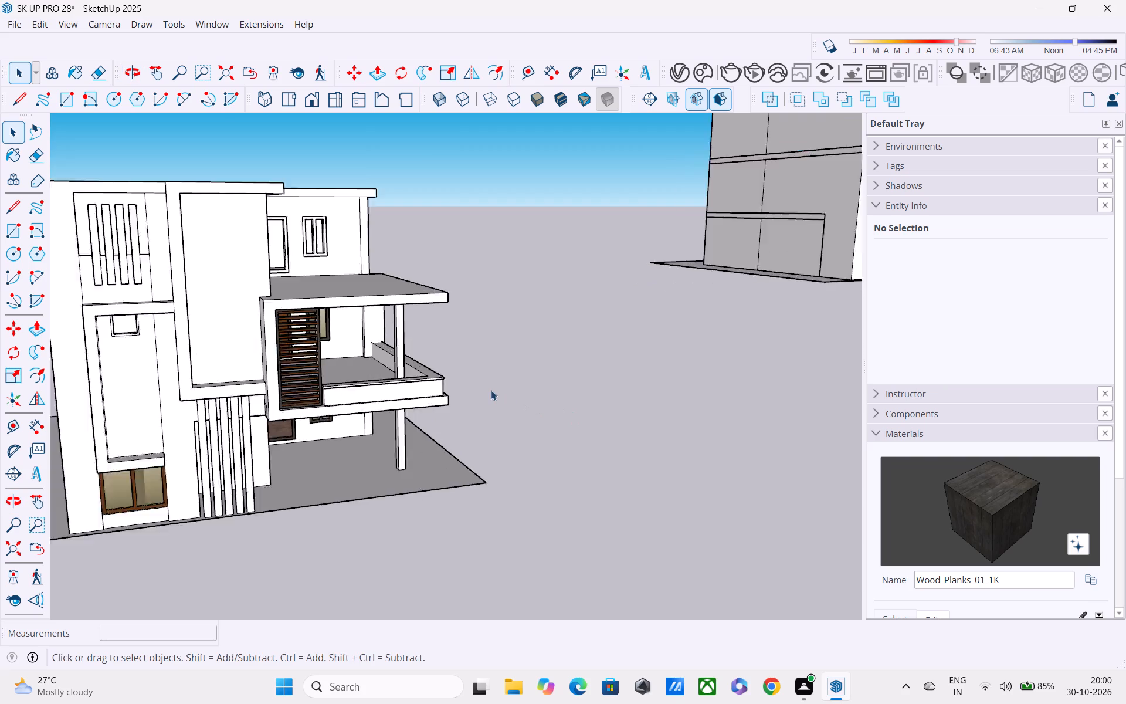
scroll(491, 390, "up", 1)
middle_click_drag(484, 389, 593, 362)
middle_click_drag(415, 396, 440, 497)
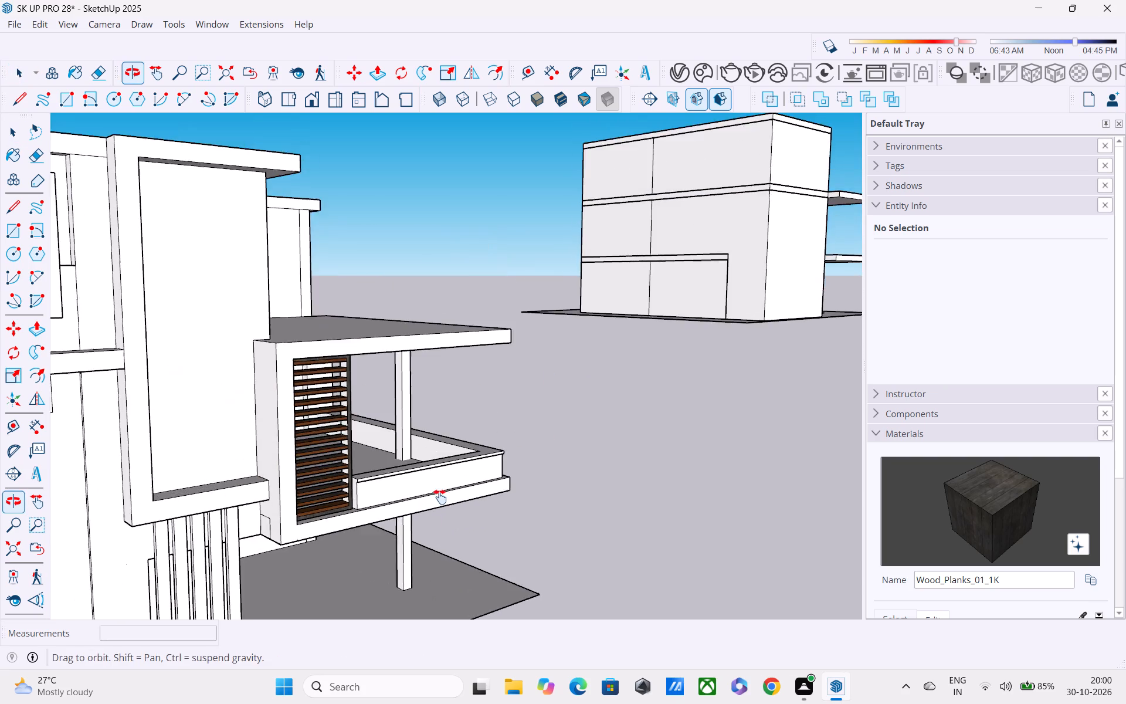
middle_click_drag(440, 497, 425, 492)
scroll(428, 494, "up", 3, "shift")
middle_click_drag(393, 472, 445, 440, "shift")
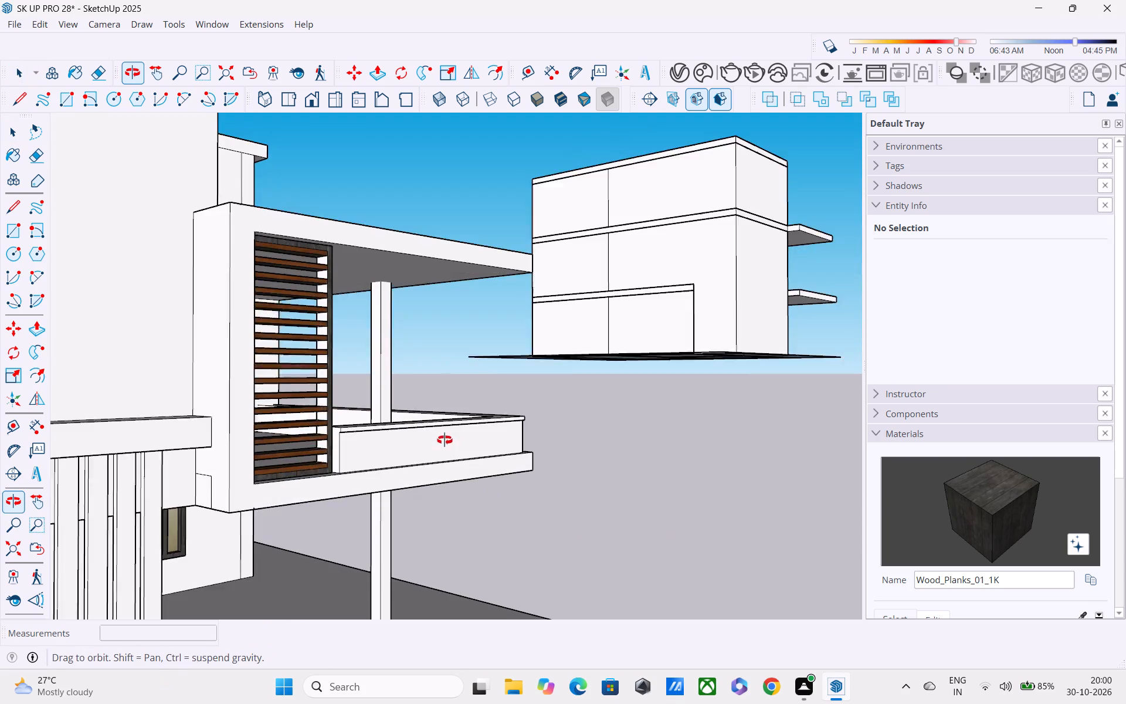
middle_click_drag(445, 440, 441, 442, "shift")
scroll(329, 498, "up", 20)
scroll(329, 498, "up", 1)
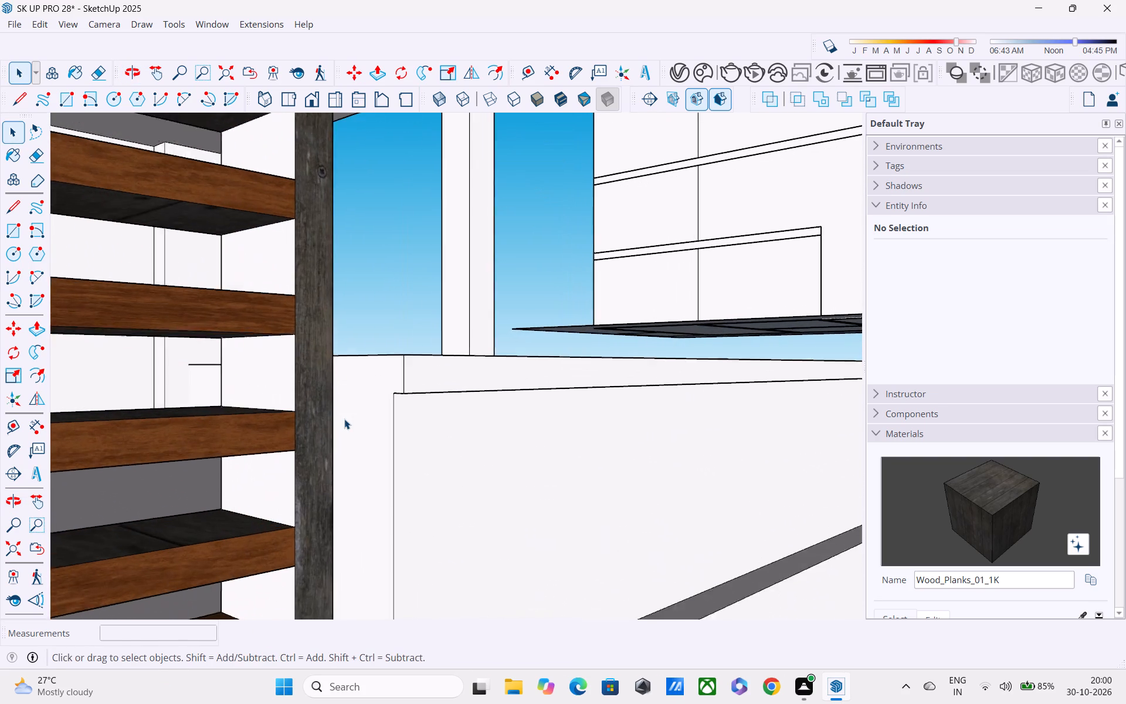
middle_click_drag(344, 419, 227, 594)
middle_click_drag(407, 283, 406, 283)
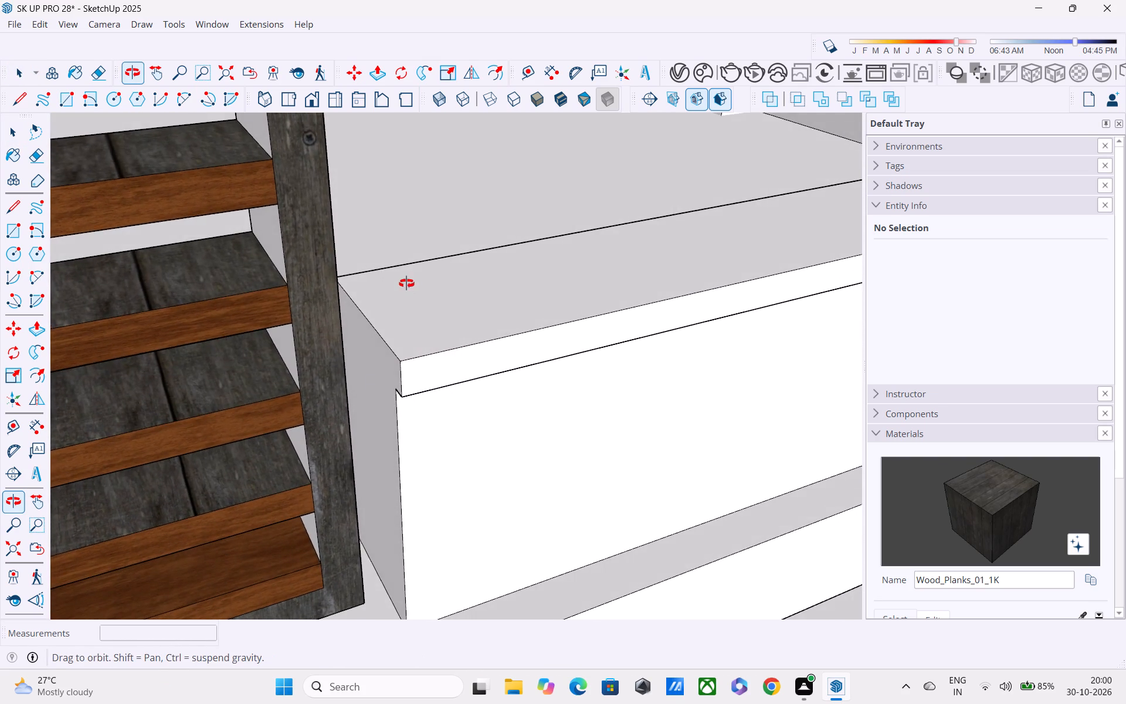
middle_click_drag(406, 283, 358, 300)
scroll(358, 333, "up", 2, "shift")
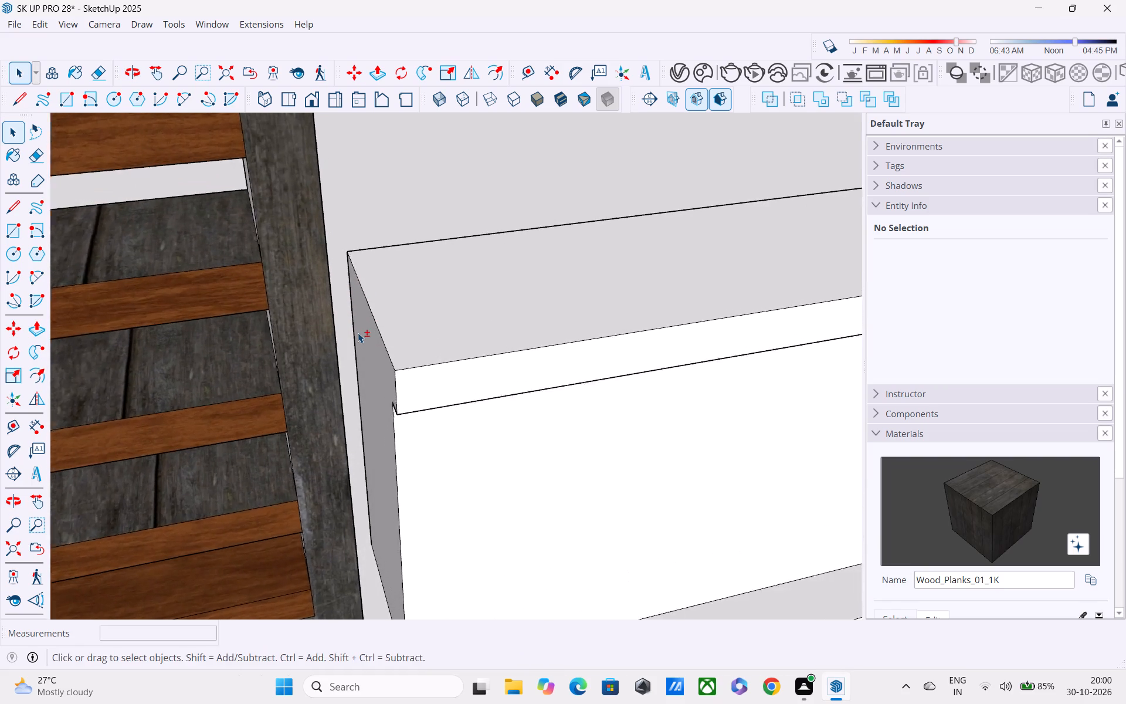
scroll(358, 333, "up", 2, "shift")
middle_click_drag(358, 333, 364, 272, "shift")
scroll(364, 274, "down", 6, "shift")
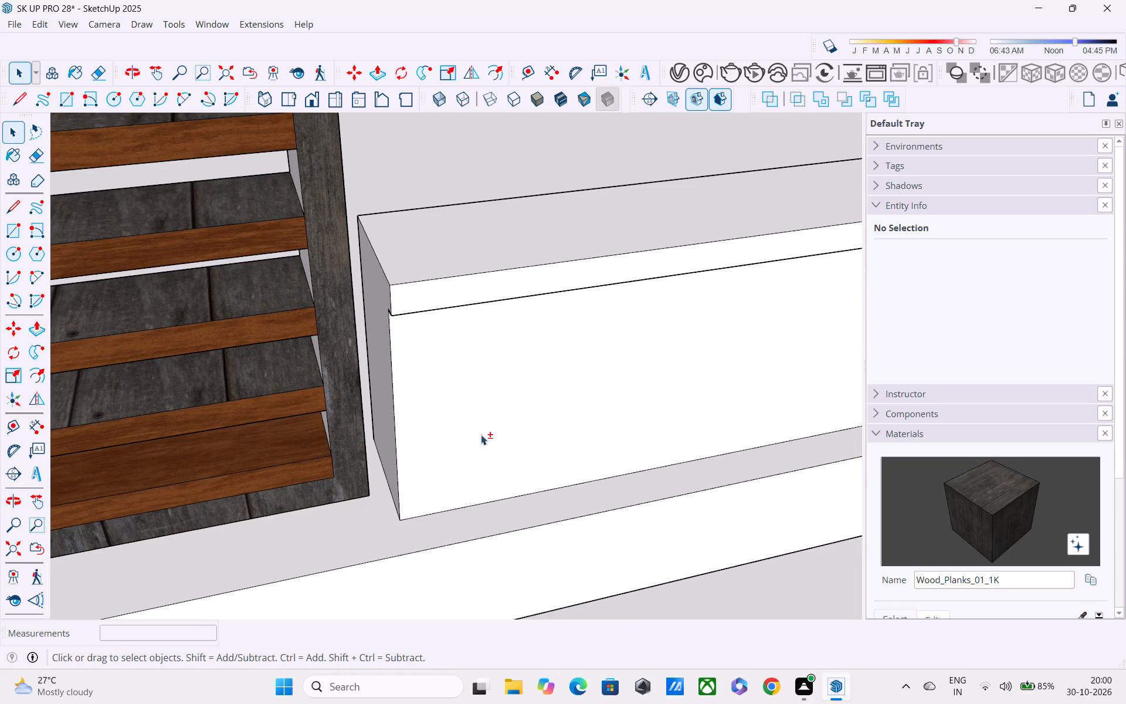
double_click(460, 418, "shift")
double_click(455, 291, "shift")
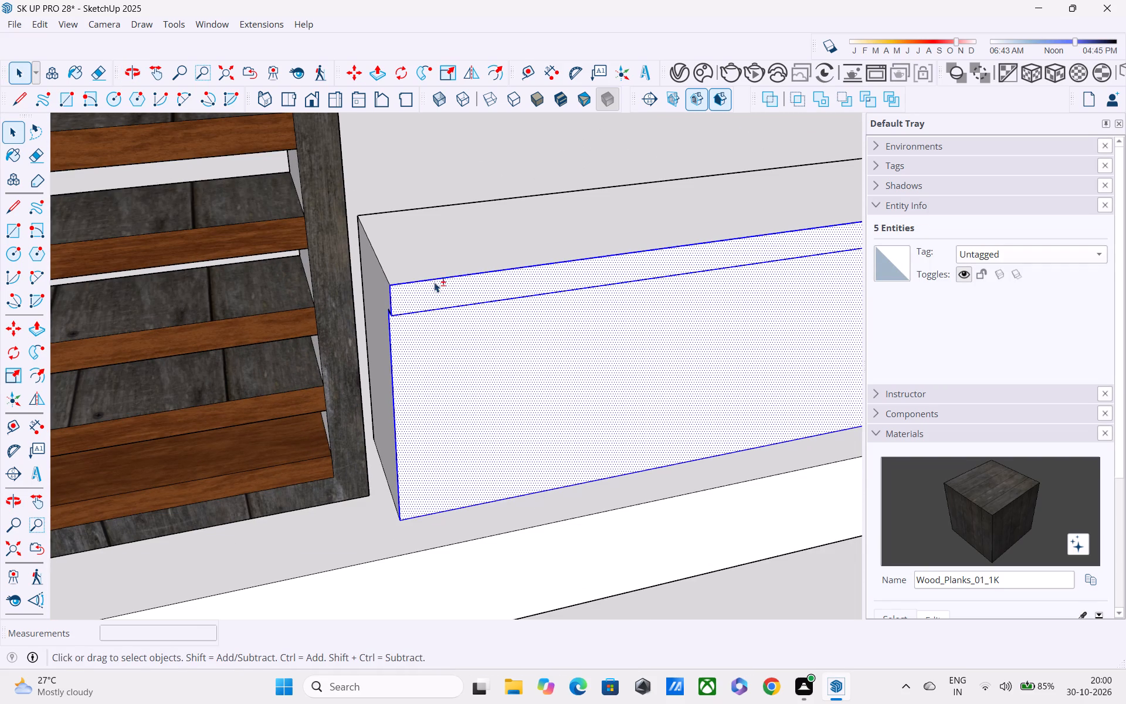
double_click(419, 270, "shift")
double_click(373, 318, "shift")
Add the underside strip of the projecting top band on the louvred-screen side to the selection.
scroll(391, 329, "up", 3, "shift")
middle_click_drag(389, 323, 385, 150)
scroll(385, 150, "up", 4)
scroll(436, 306, "down", 5)
middle_click_drag(466, 360, 446, 288)
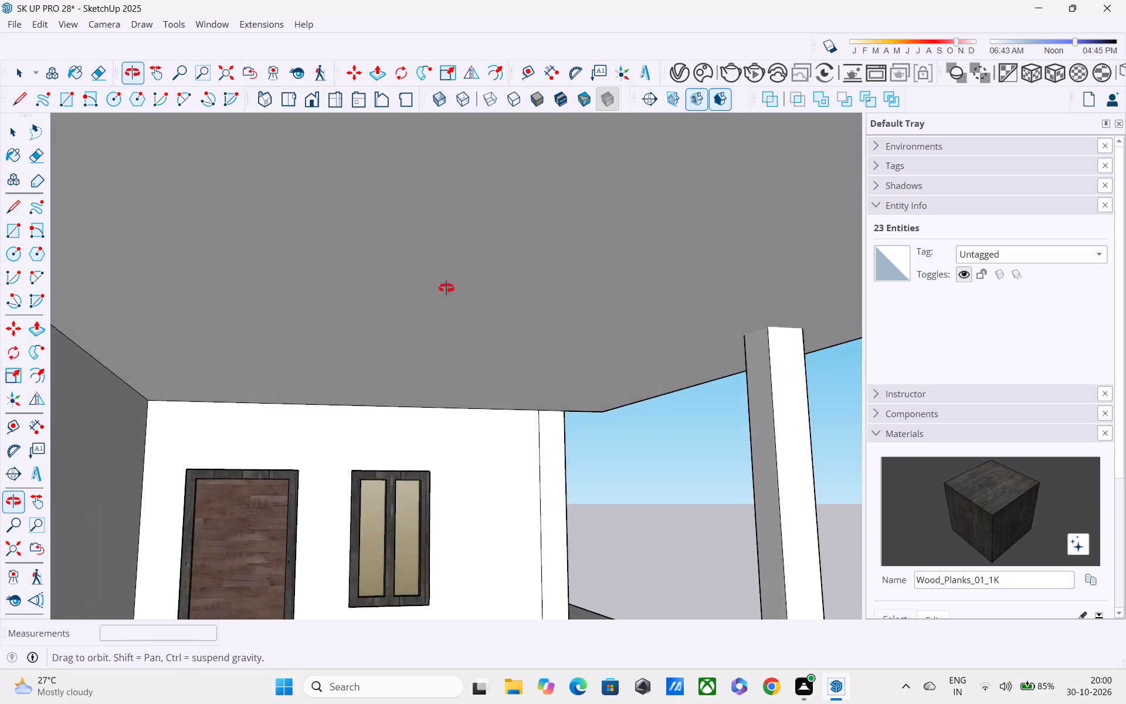
middle_click_drag(446, 288, 461, 350)
scroll(468, 356, "up", 5)
middle_click_drag(464, 335, 450, 255)
scroll(452, 258, "down", 1, "shift")
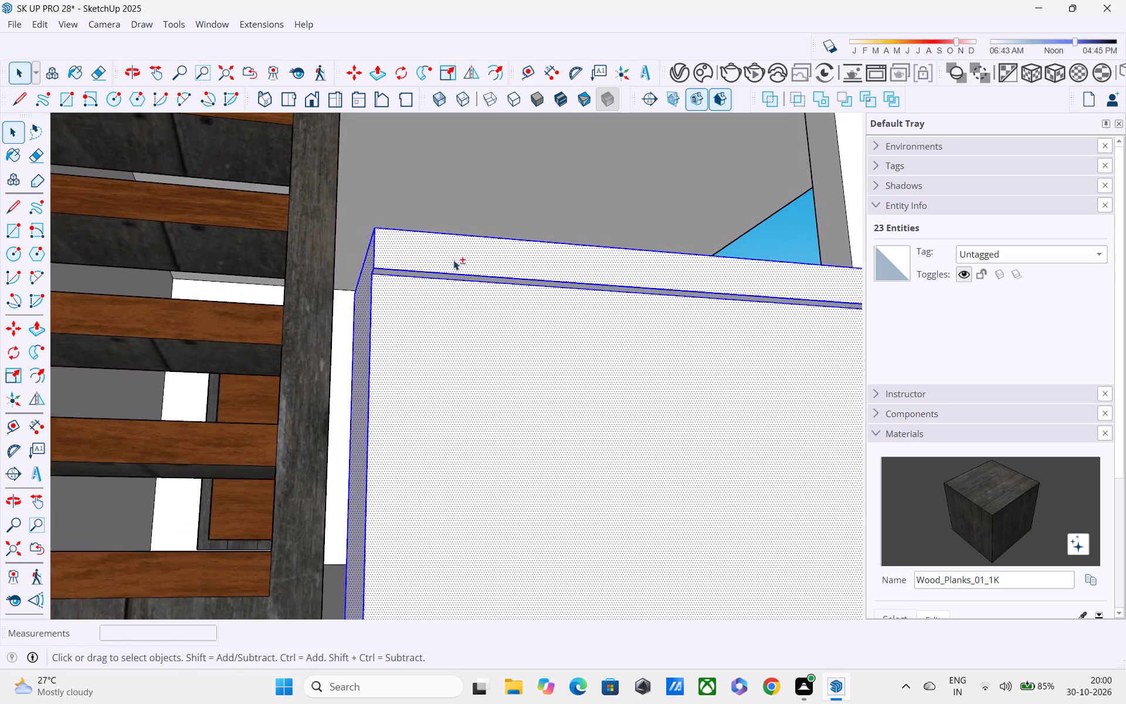
scroll(453, 260, "down", 1, "shift")
scroll(457, 275, "up", 7, "shift")
left_click(454, 277, "shift")
scroll(460, 277, "down", 4, "shift")
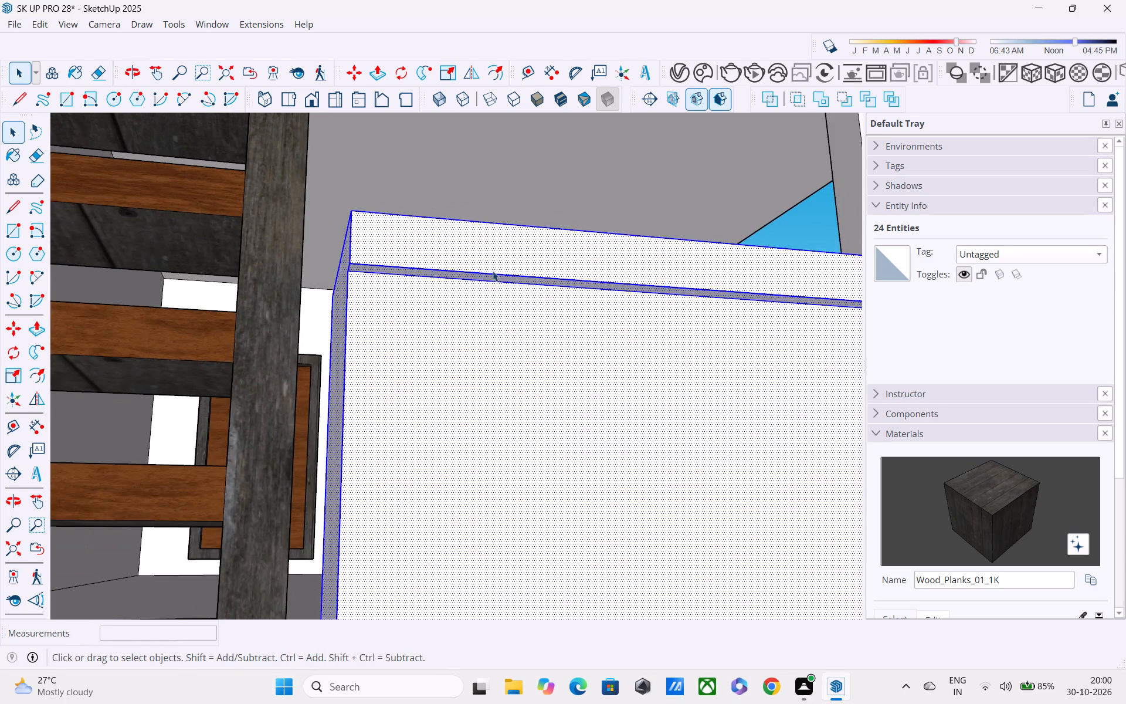
Add the adjoining parapet side's outer wall face, projecting band face and band underside strip to the selection.
scroll(493, 269, "down", 1)
middle_click_drag(494, 272, 236, 427)
scroll(263, 405, "down", 12)
middle_click_drag(470, 378, 306, 346)
scroll(312, 348, "up", 1)
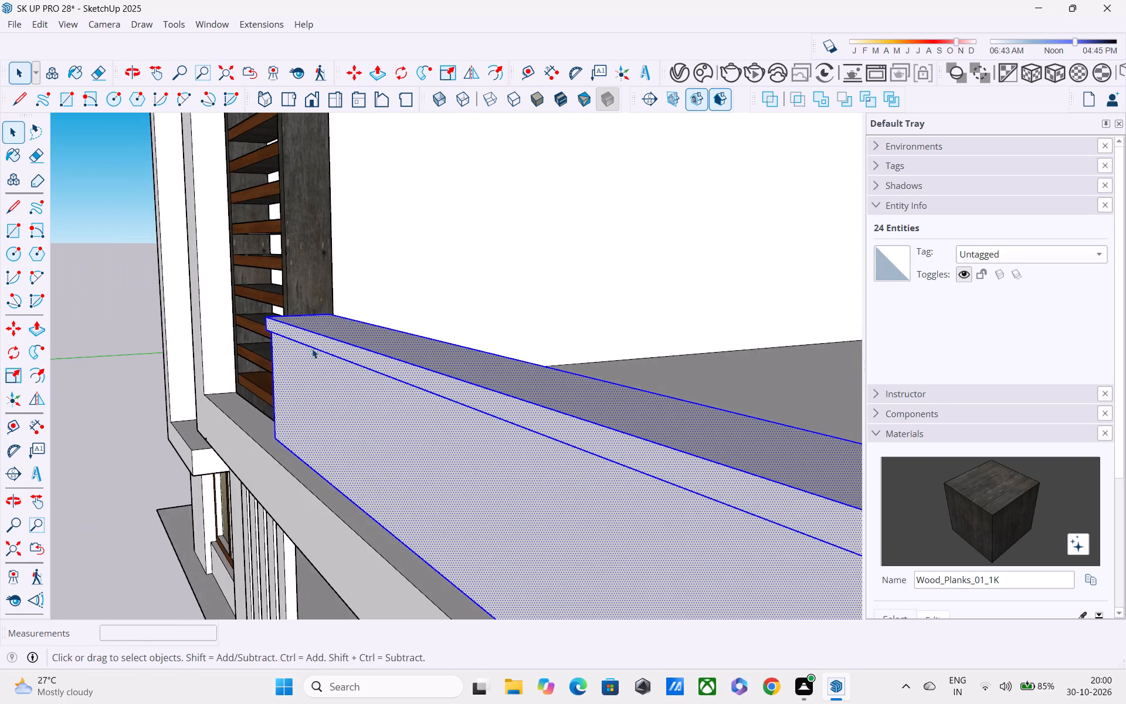
scroll(312, 348, "down", 6)
middle_click_drag(398, 370, 311, 268)
middle_click_drag(378, 297, 405, 378, "shift")
left_click(380, 233, "shift")
scroll(380, 233, "up", 1, "shift")
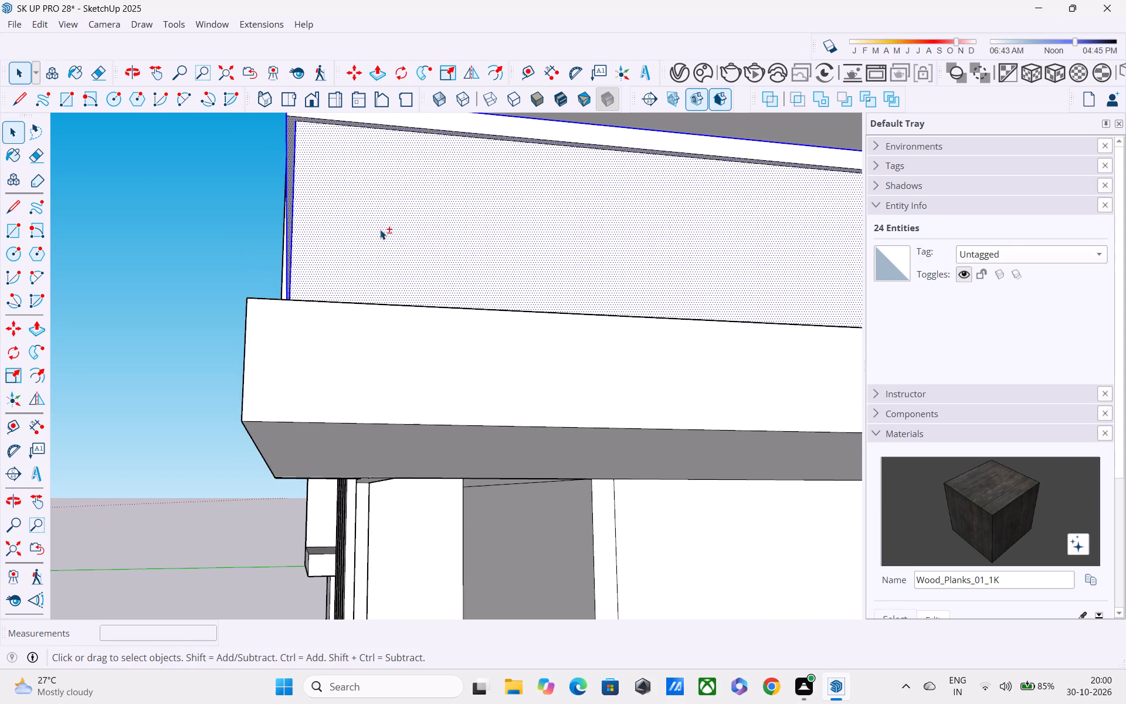
middle_click_drag(382, 225, 402, 304, "shift")
scroll(372, 221, "up", 8, "shift")
left_click(360, 174, "shift")
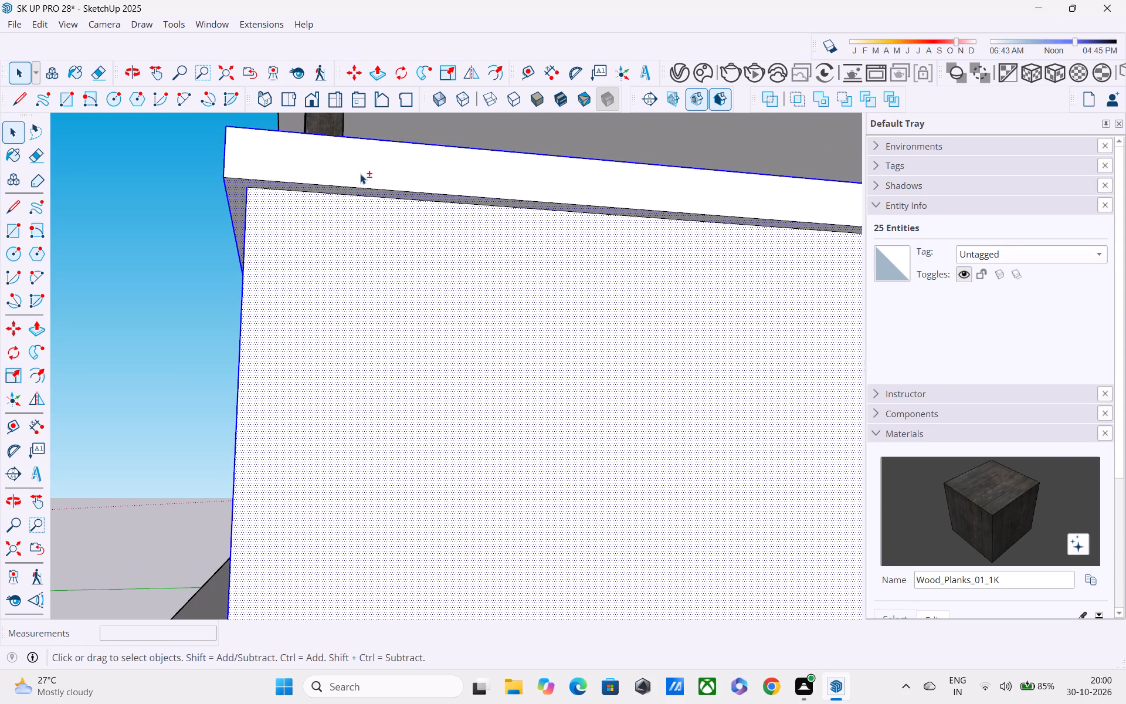
left_click(359, 186, "shift")
Add the bottom edge of the outer wall face on the adjoining parapet side to the selection.
middle_click_drag(338, 181, 571, 216, "shift")
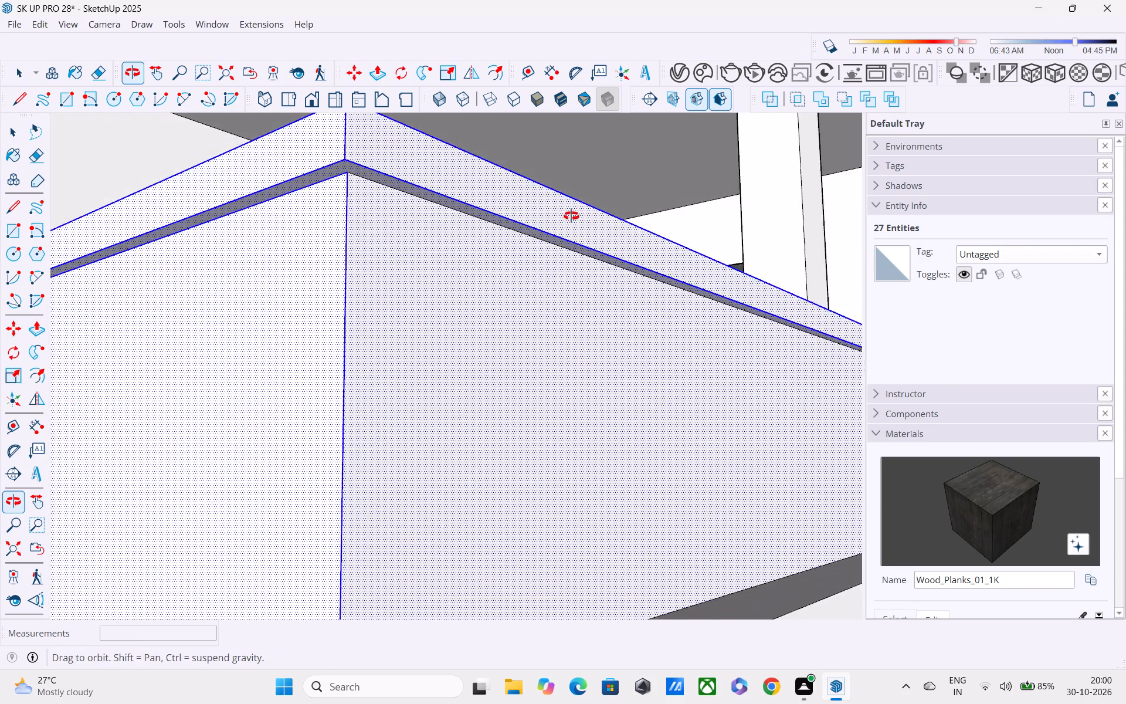
middle_click_drag(571, 216, 354, 319, "shift")
scroll(371, 287, "down", 7)
middle_click_drag(413, 307, 279, 373)
scroll(280, 364, "down", 6)
middle_click_drag(422, 367, 274, 409)
scroll(453, 391, "up", 15, "shift")
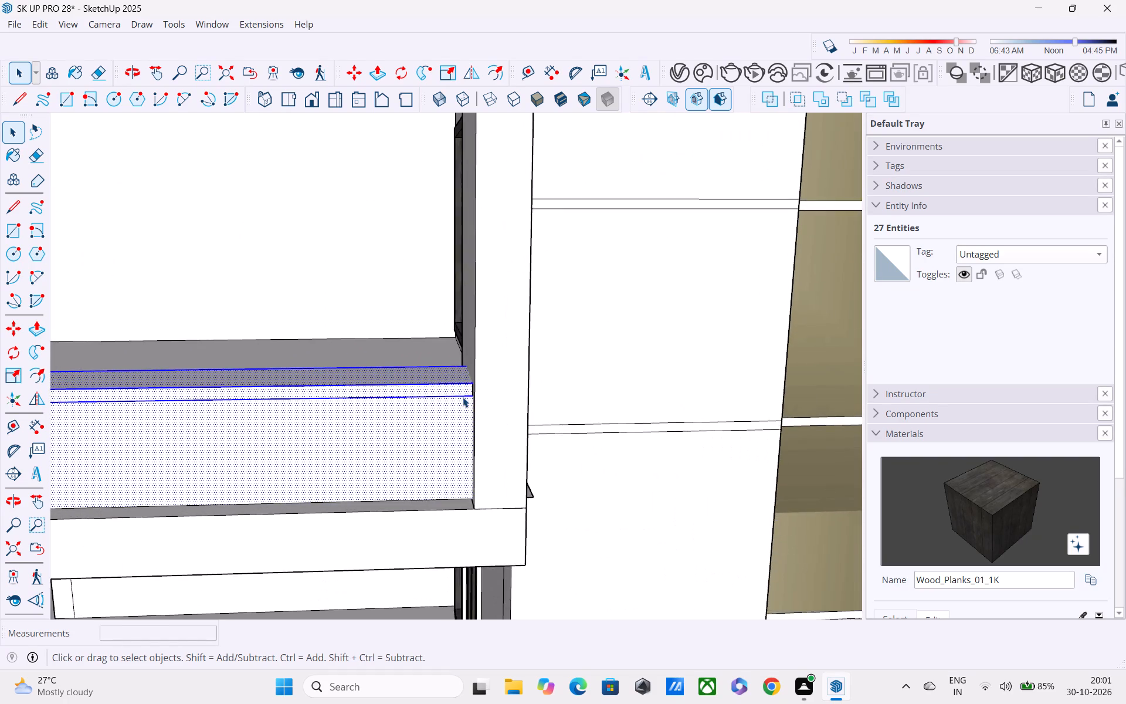
scroll(464, 399, "up", 5)
middle_click_drag(465, 402, 479, 359)
scroll(473, 490, "up", 1, "shift")
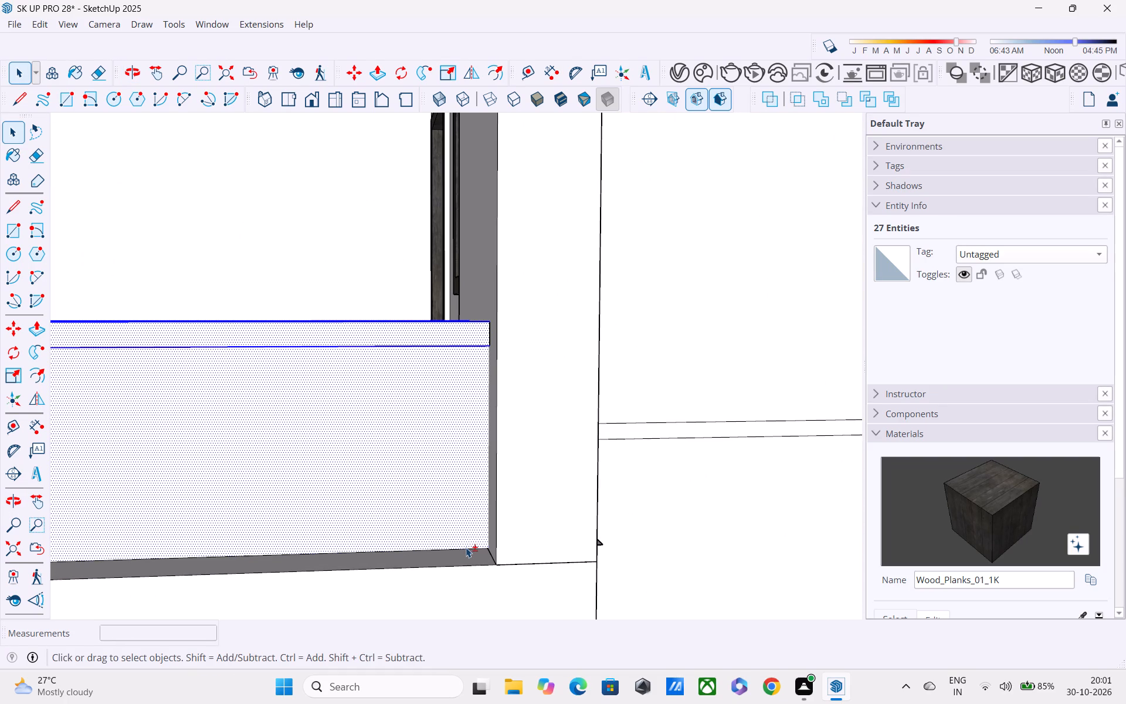
left_click(466, 547, "shift")
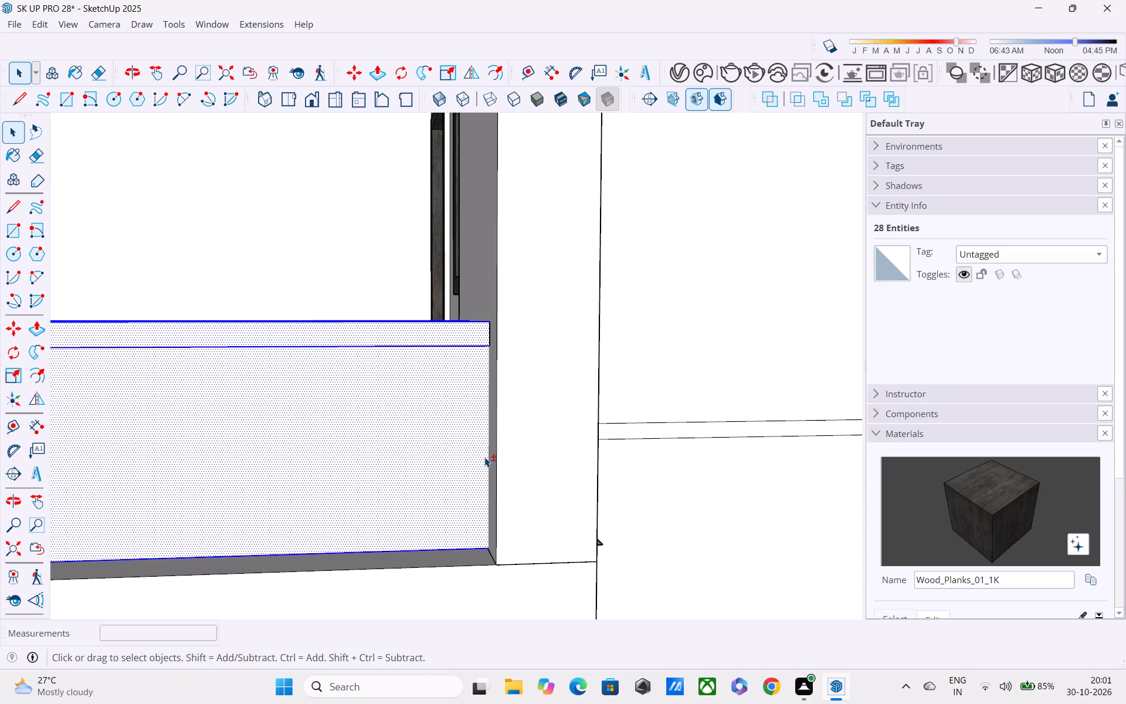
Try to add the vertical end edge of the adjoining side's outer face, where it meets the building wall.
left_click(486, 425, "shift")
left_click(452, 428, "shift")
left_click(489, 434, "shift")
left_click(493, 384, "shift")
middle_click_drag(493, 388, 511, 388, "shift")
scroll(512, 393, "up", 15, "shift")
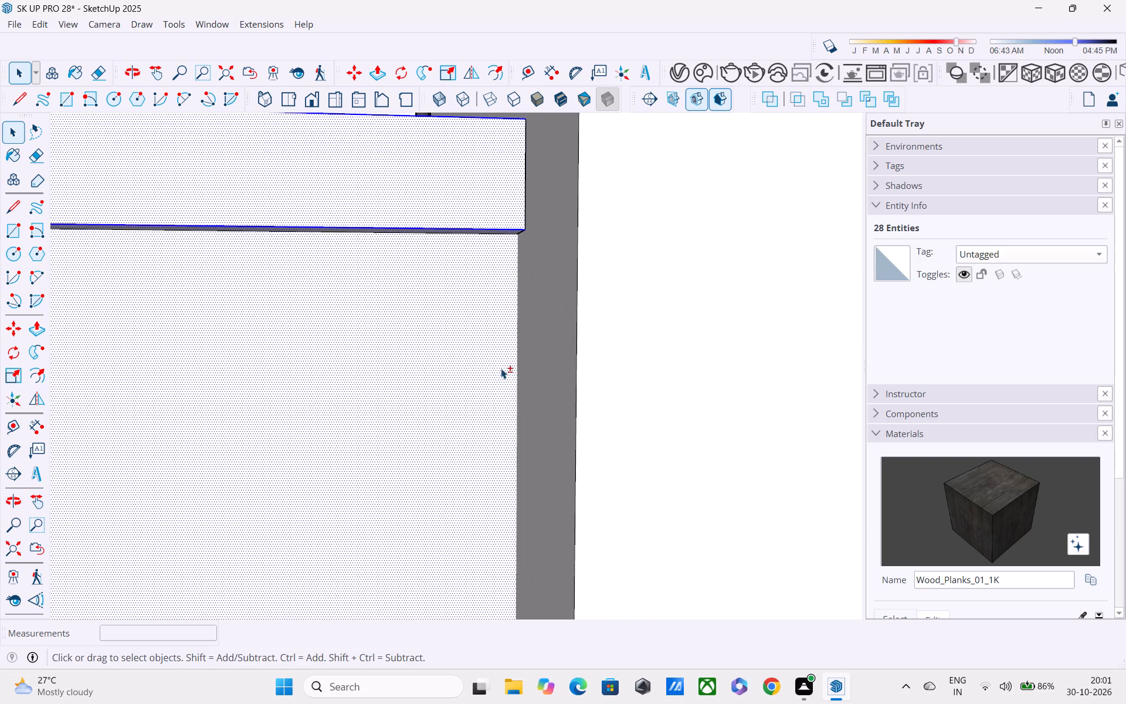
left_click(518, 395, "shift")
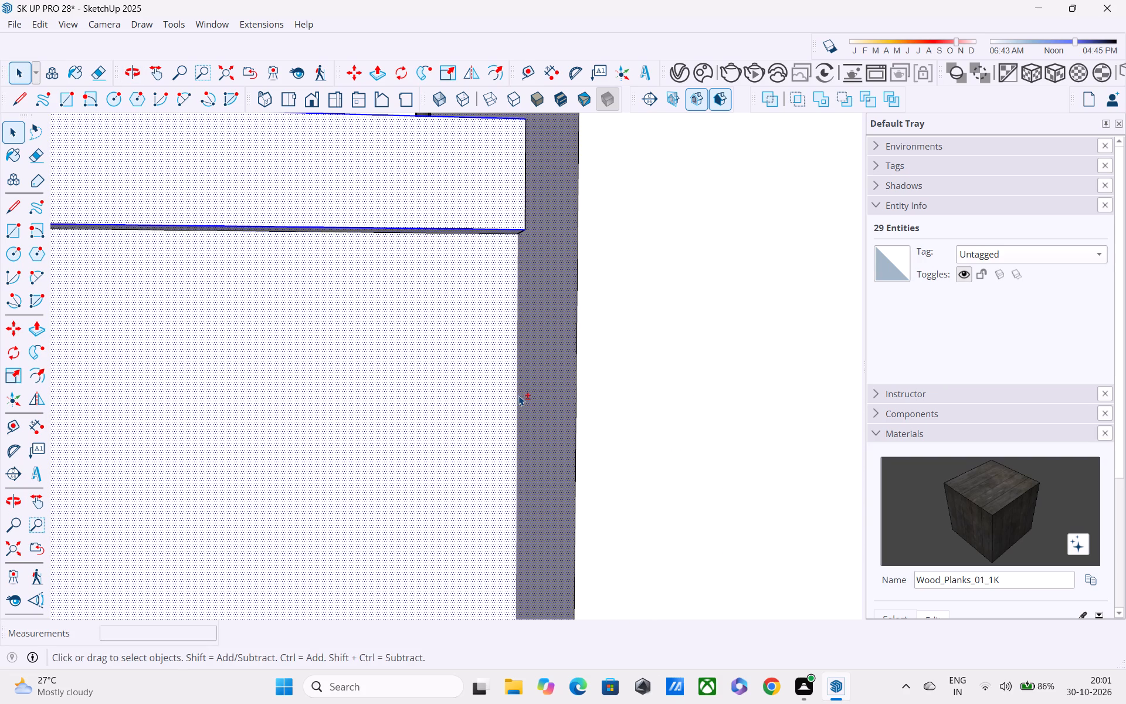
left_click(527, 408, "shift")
Add the adjoining parapet side's inner wall face and its bottom edge along the balcony floor to the selection.
scroll(521, 389, "down", 5, "shift")
middle_click_drag(487, 332, 629, 573)
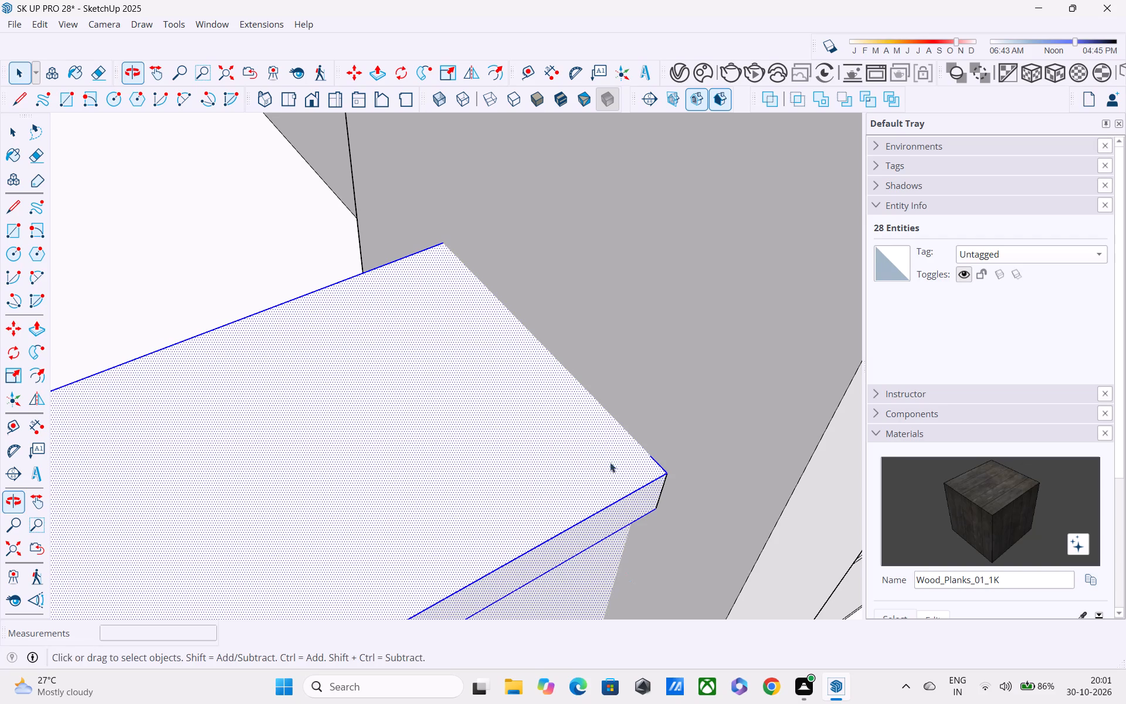
middle_click_drag(605, 410, 1002, 289)
middle_click_drag(557, 481, 497, 368, "shift")
left_click(501, 390, "shift")
scroll(513, 414, "down", 5, "shift")
scroll(516, 447, "down", 4)
middle_click_drag(533, 479, 570, 448)
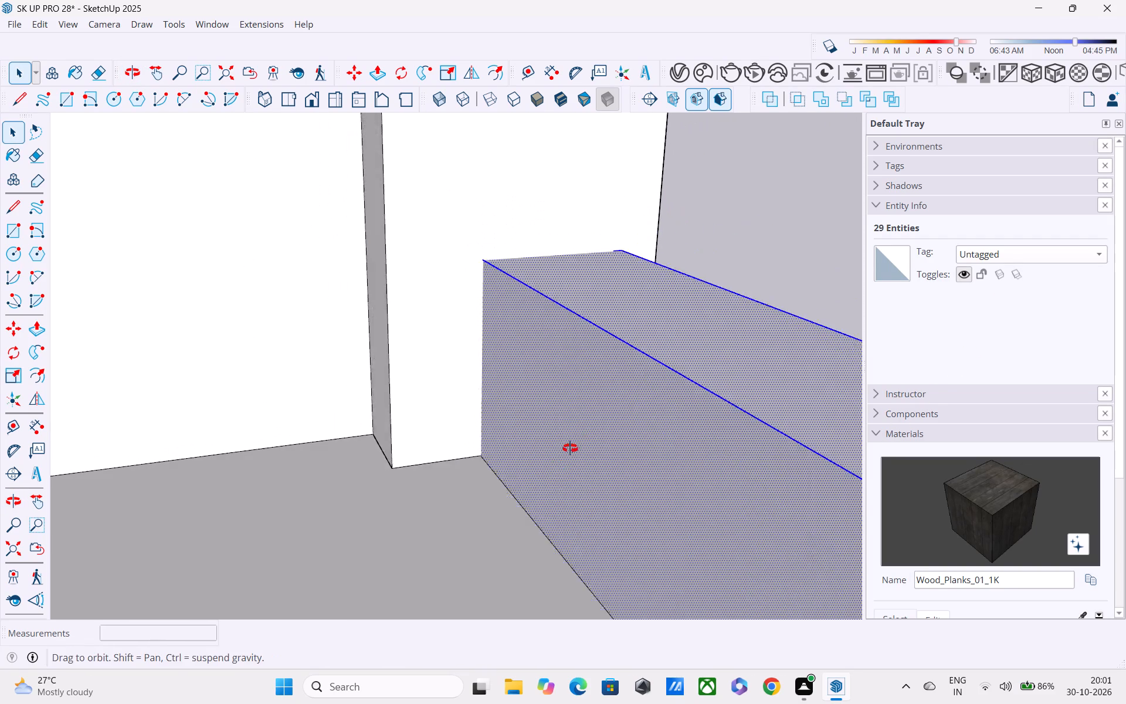
middle_click_drag(570, 448, 584, 423)
left_click(576, 527, "shift")
Add the louvred-screen side's inner wall face, its floor edge and the vertical inner corner edge to the selection.
scroll(576, 517, "down", 2)
middle_click_drag(576, 515, 493, 434)
scroll(493, 427, "down", 12)
middle_click_drag(520, 468, 610, 483)
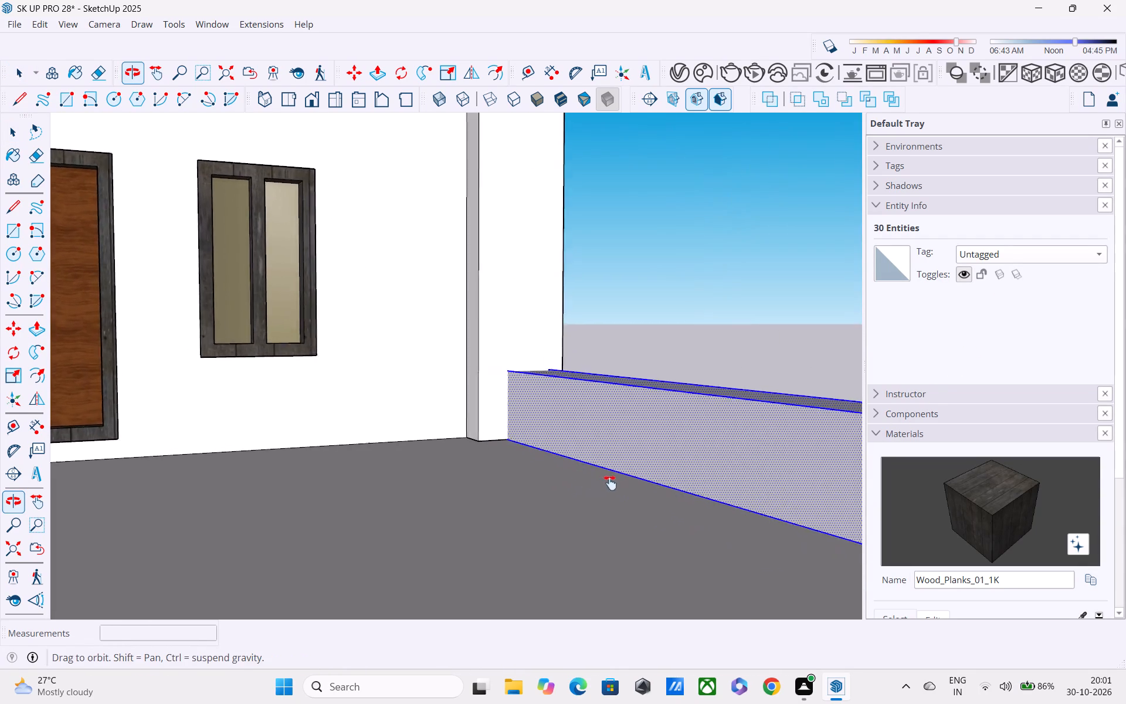
middle_click_drag(610, 483, 382, 418)
scroll(388, 415, "down", 5)
middle_click_drag(422, 430, 810, 465)
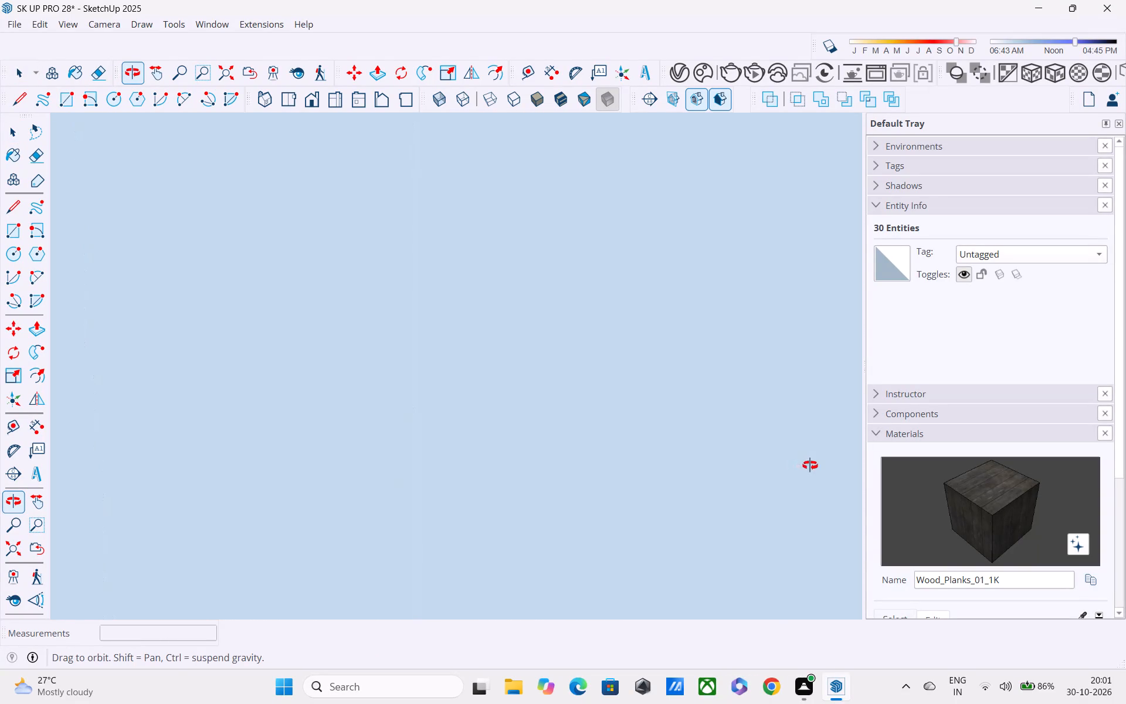
middle_click_drag(810, 465, 646, 469)
scroll(570, 465, "up", 8)
middle_click_drag(533, 428, 611, 488)
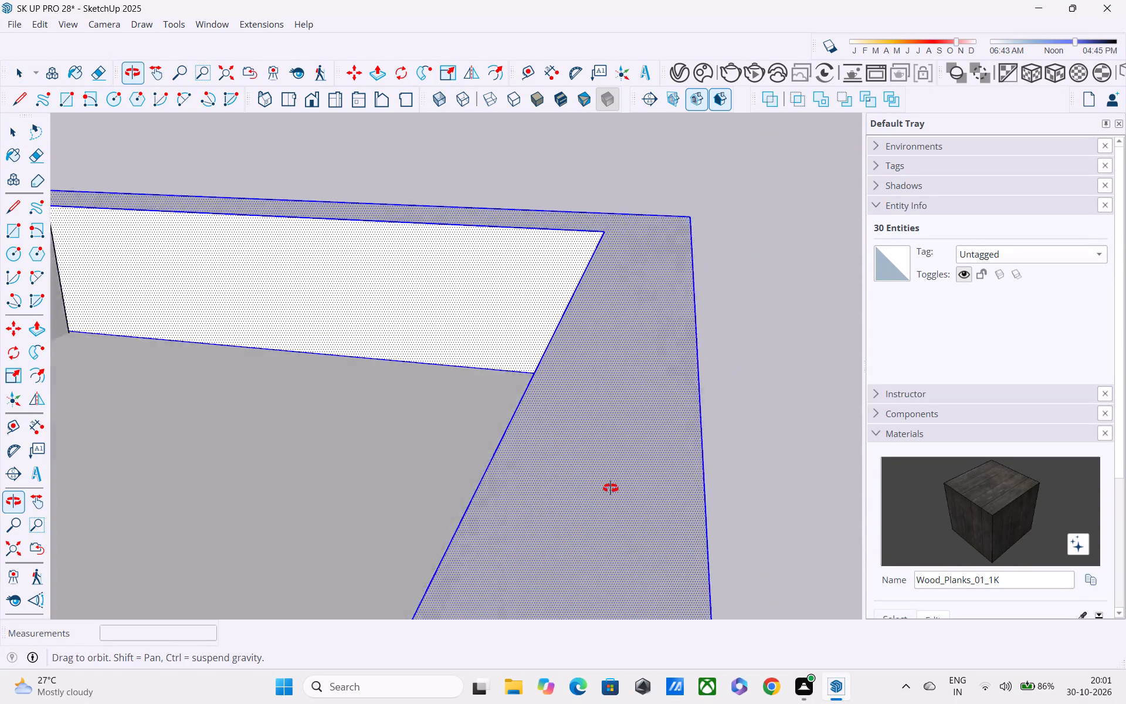
middle_click_drag(611, 488, 814, 417)
left_click(586, 499, "shift")
scroll(576, 482, "down", 4, "shift")
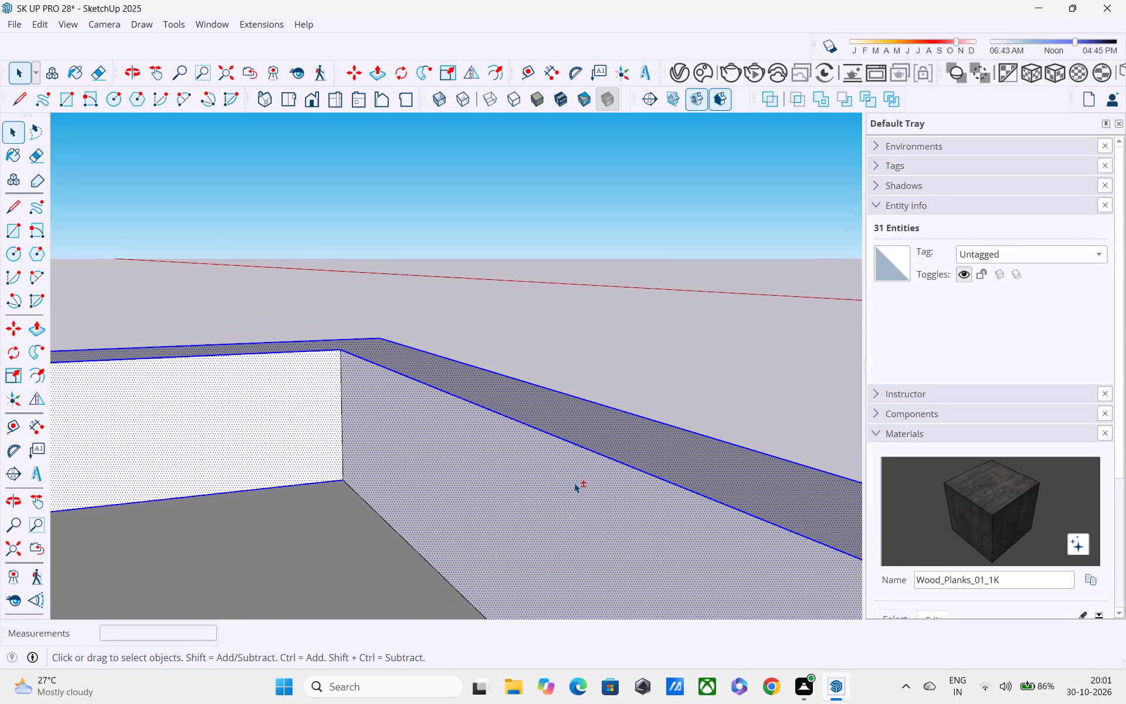
left_click(340, 418, "shift")
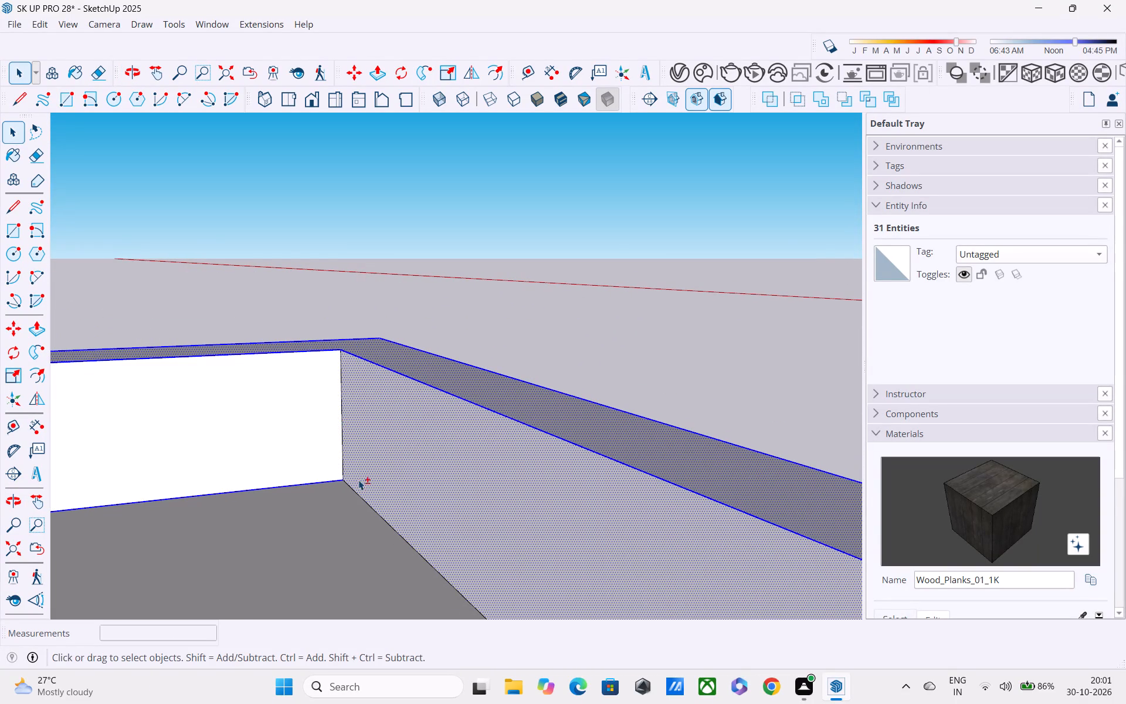
left_click(311, 448, "shift")
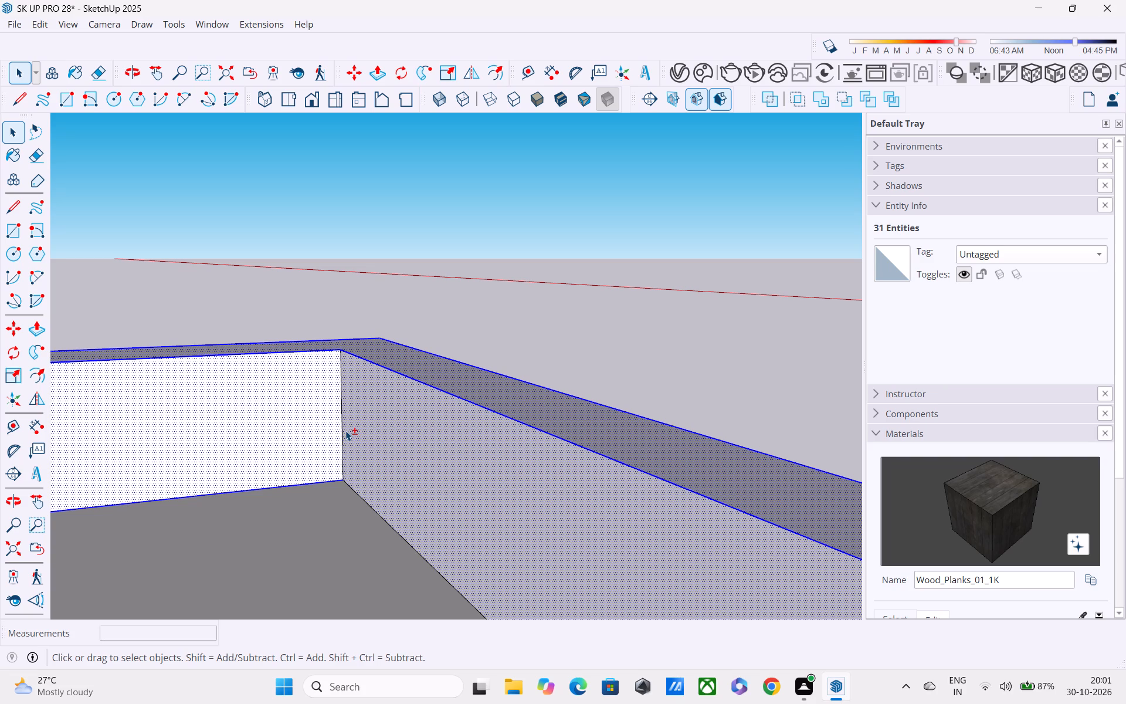
left_click(345, 429, "shift")
left_click(354, 461, "shift")
left_click(342, 431, "shift")
left_click(357, 495, "shift")
Copy the selected parapet from its lower outer corner beside the louvred screen onto the slab above, about 11' 2" away.
middle_click_drag(357, 496, 115, 529, "shift")
middle_click_drag(123, 528, 373, 500, "shift")
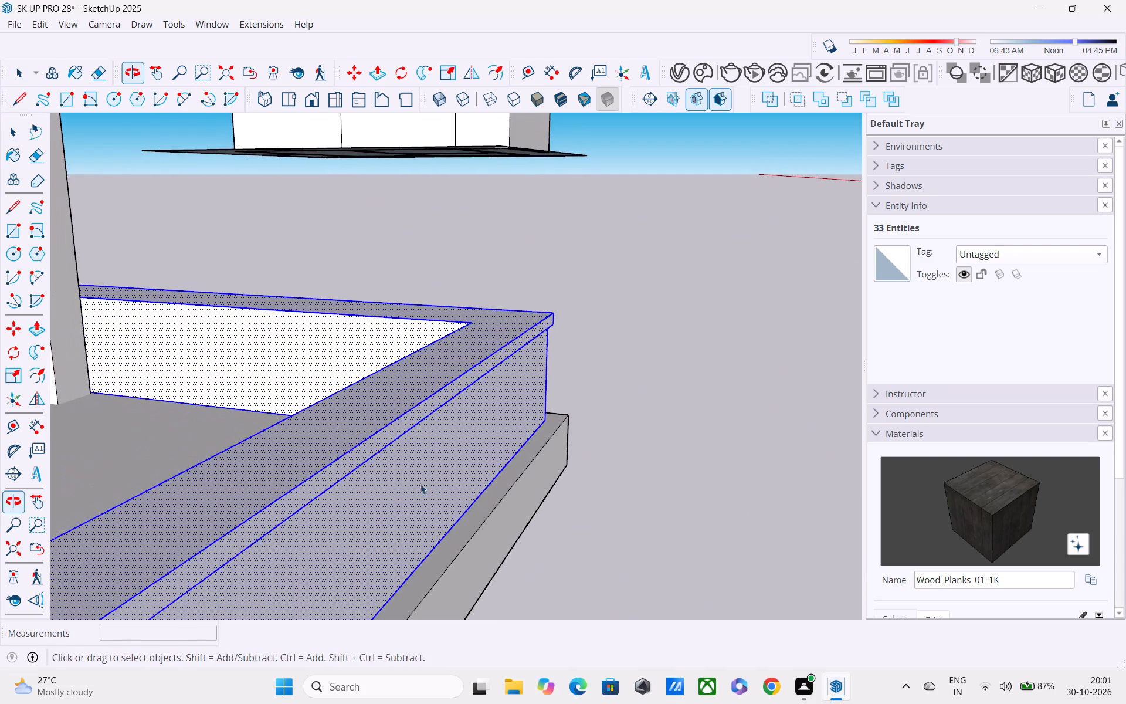
scroll(425, 477, "down", 7)
middle_click_drag(431, 488, 383, 439)
middle_click_drag(378, 511, 371, 410, "shift")
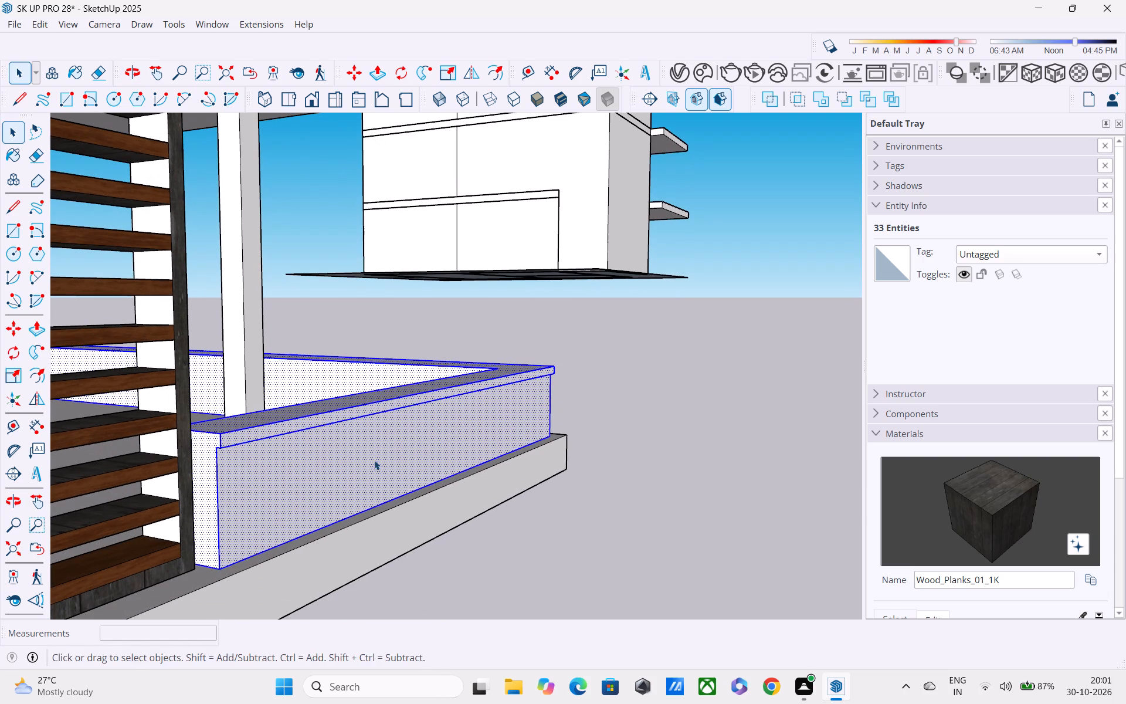
key("m")
left_click(226, 569)
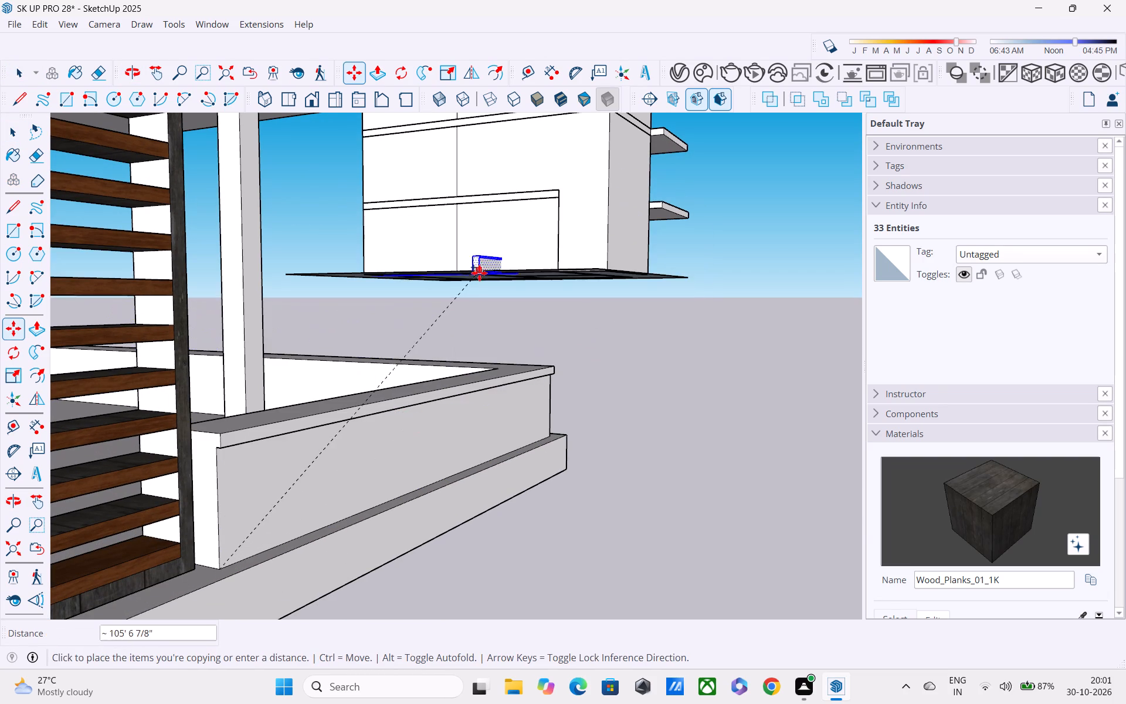
middle_click_drag(521, 295, 540, 160)
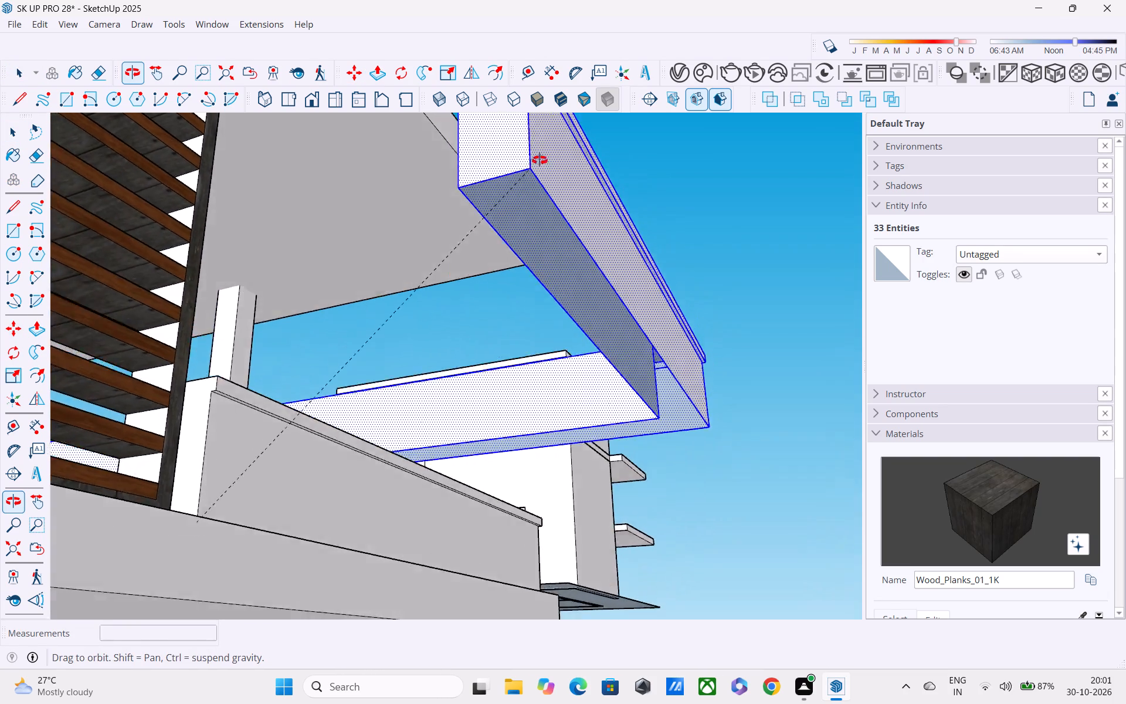
middle_click_drag(540, 160, 601, 526)
scroll(601, 404, "down", 5)
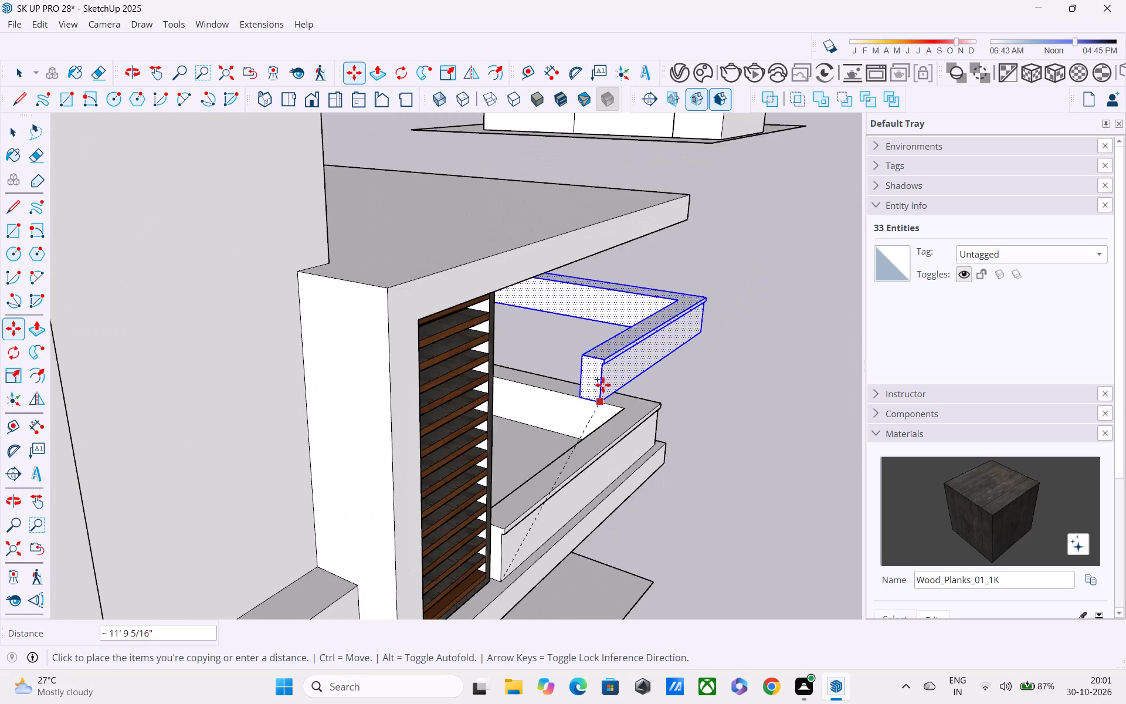
scroll(606, 343, "down", 4)
middle_click_drag(622, 348, 522, 431)
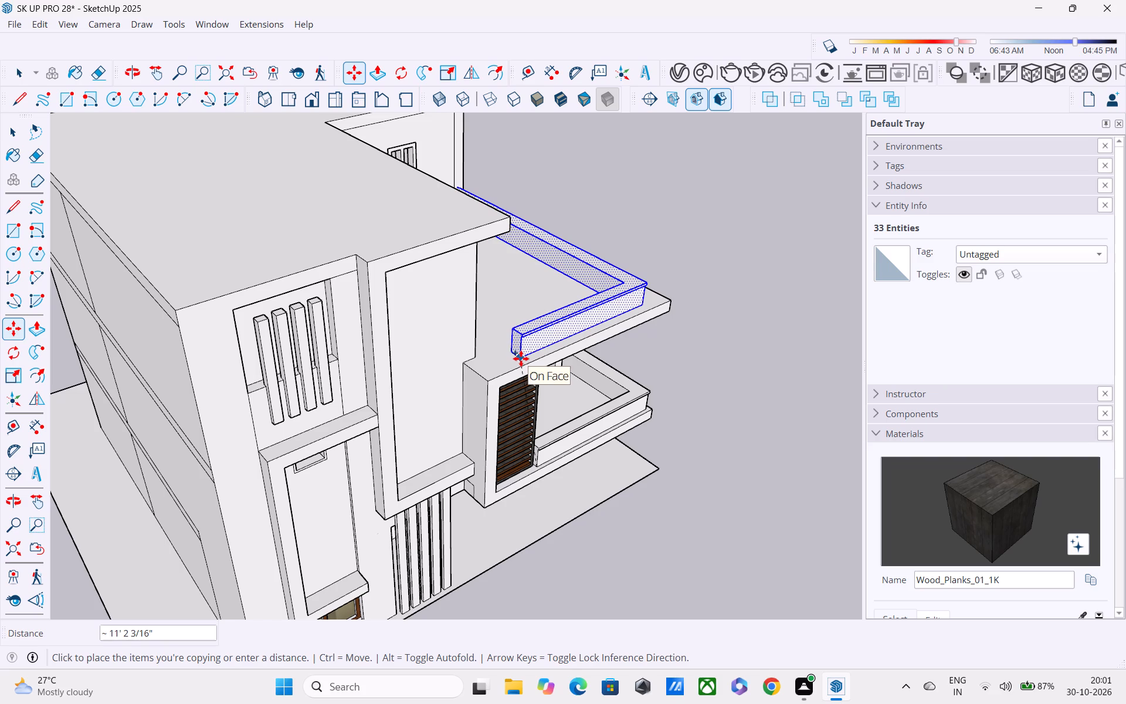
left_click(520, 358)
Move the copied parapet about 1' 4 7/16" towards the outer edge of the upper slab.
middle_click_drag(520, 358, 281, 368)
middle_click_drag(380, 395, 391, 222)
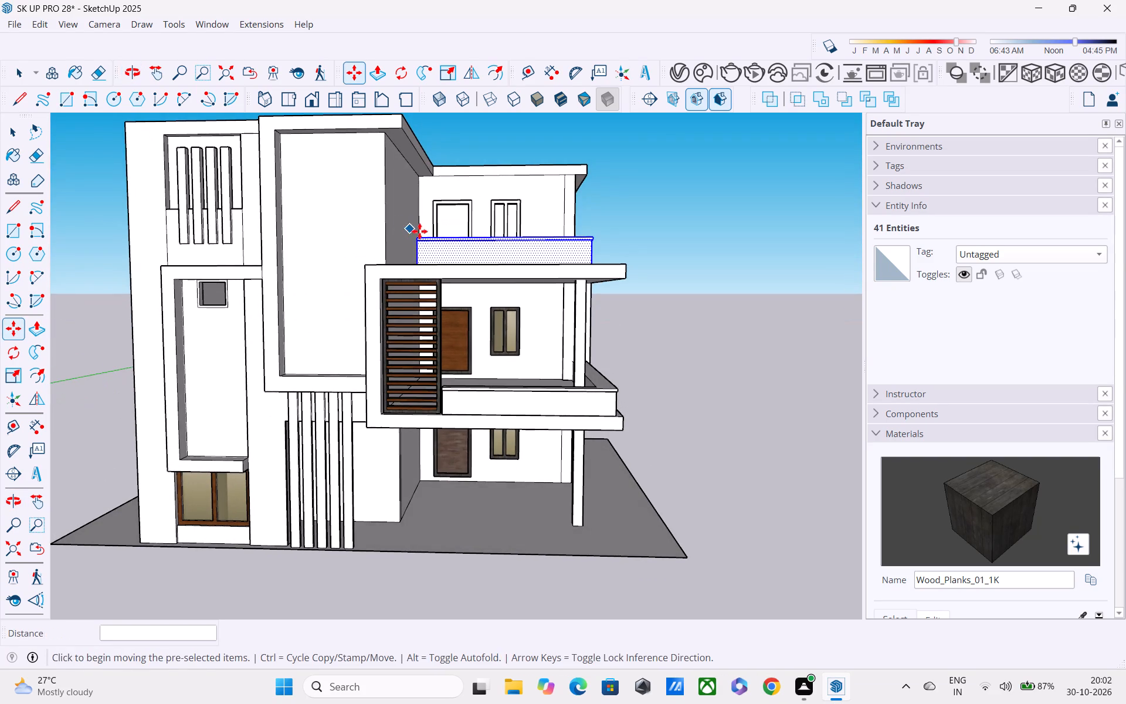
middle_click_drag(511, 266, 362, 346)
scroll(420, 357, "up", 4)
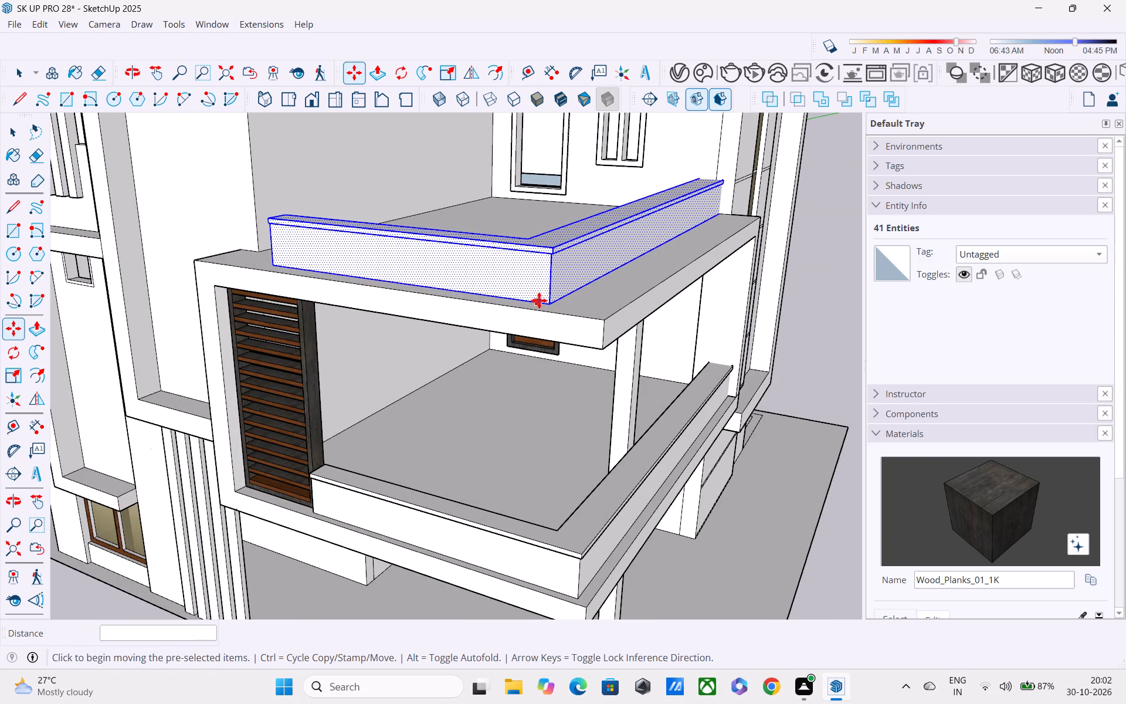
left_click(542, 300)
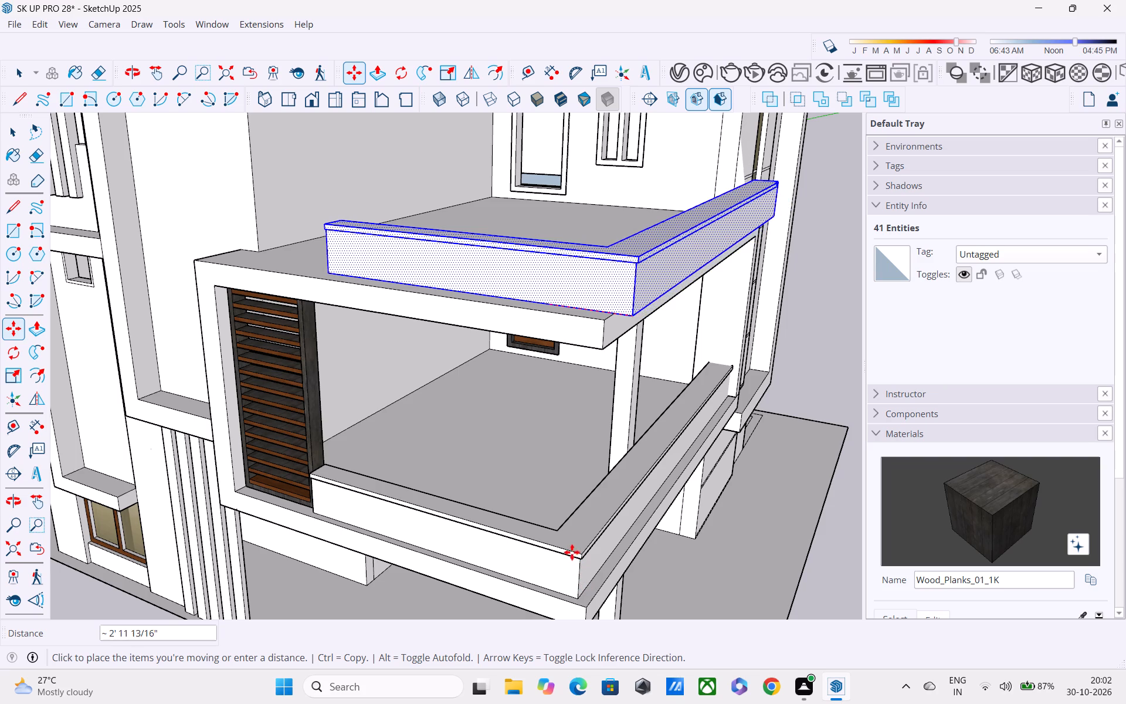
middle_click_drag(573, 547, 619, 452)
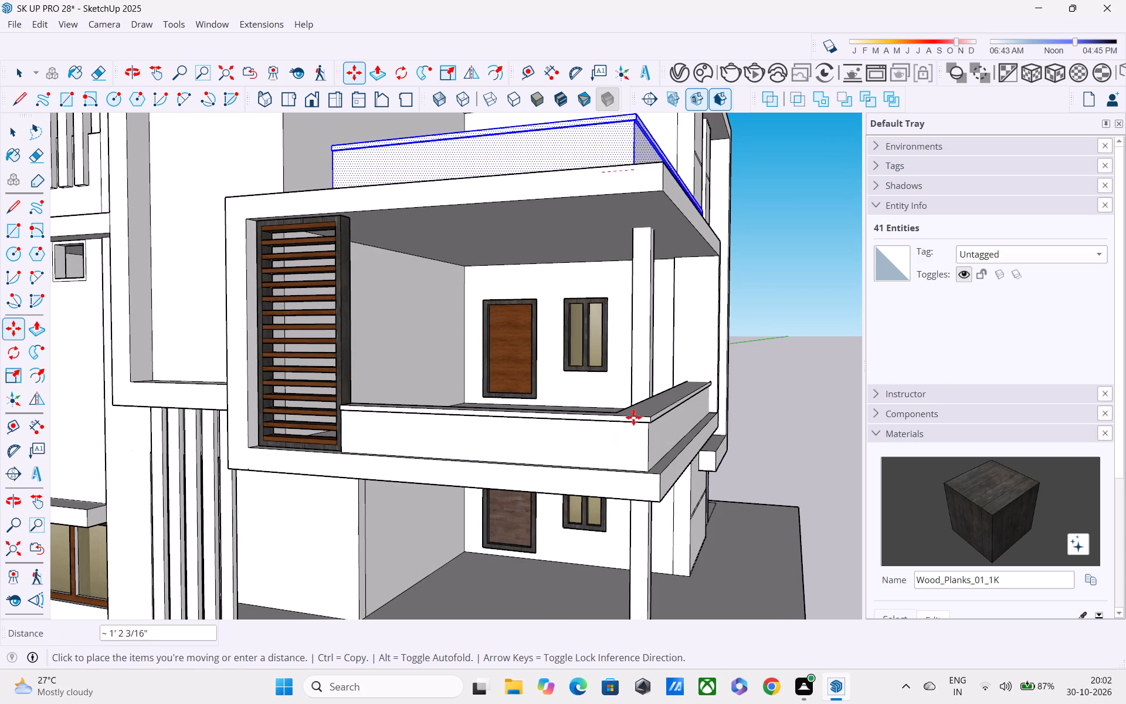
scroll(640, 370, "down", 2)
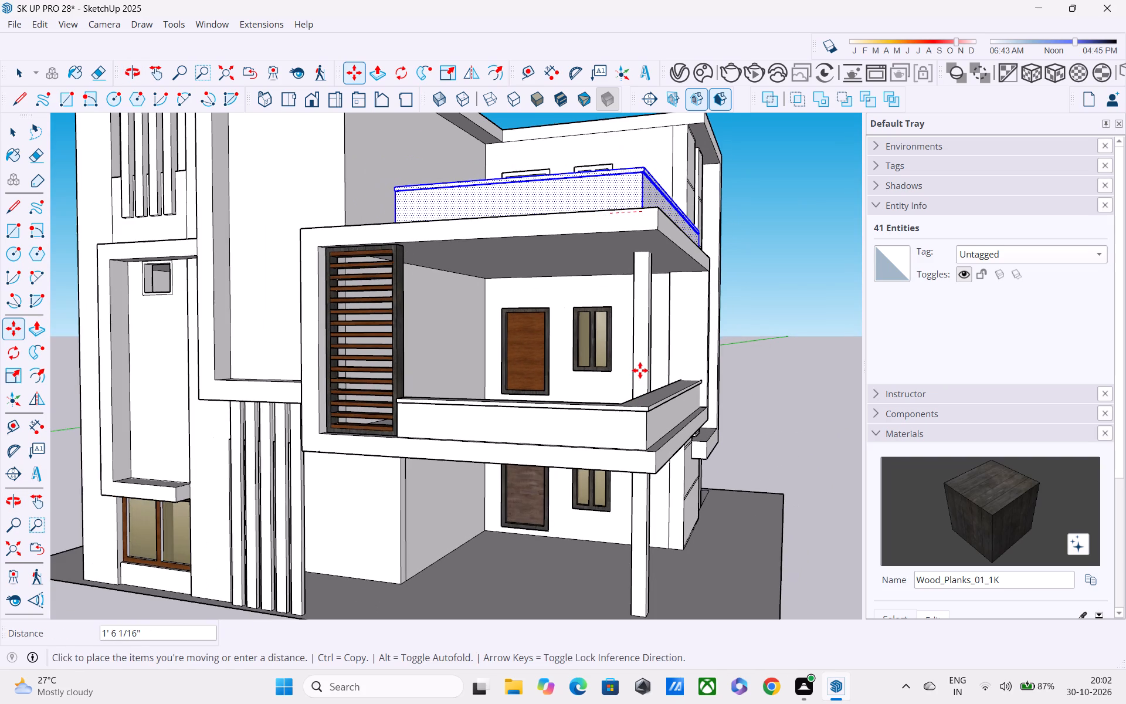
middle_click_drag(640, 370, 693, 424)
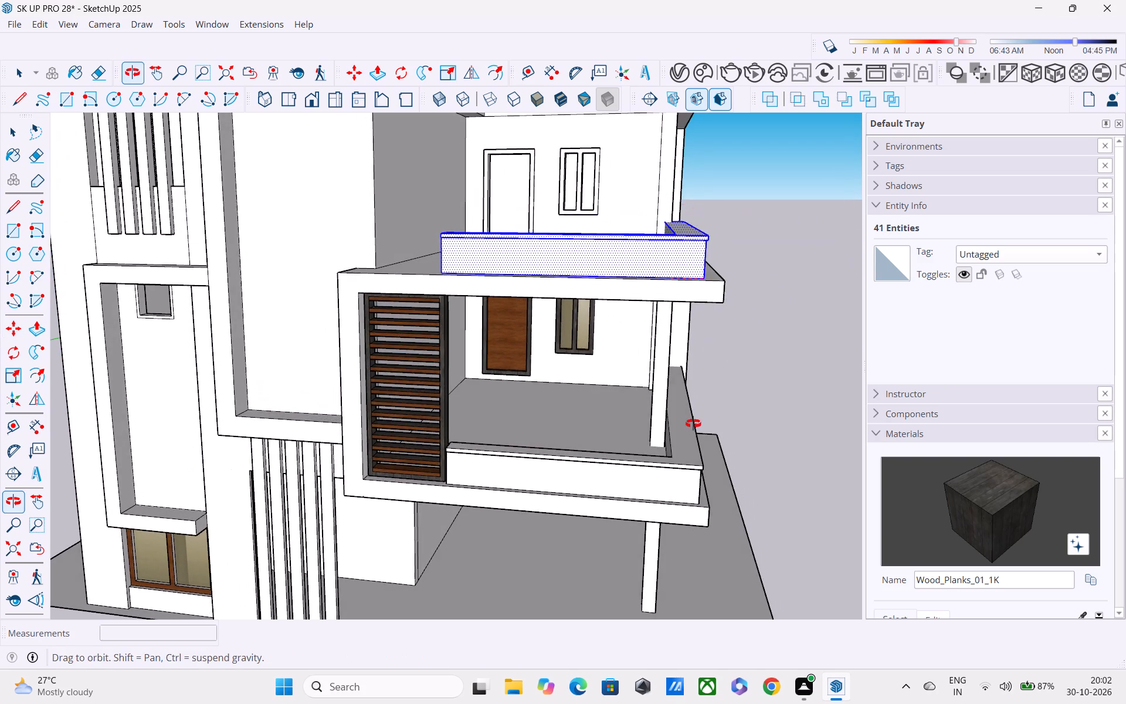
middle_click_drag(693, 424, 640, 429)
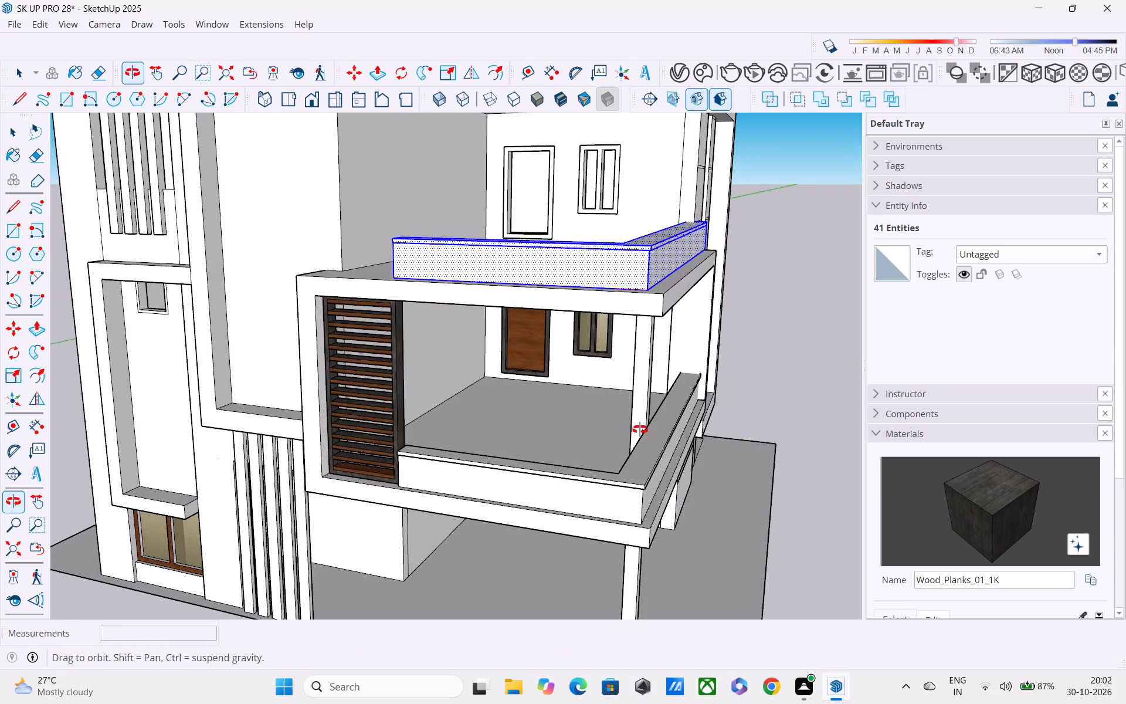
middle_click_drag(640, 429, 652, 434)
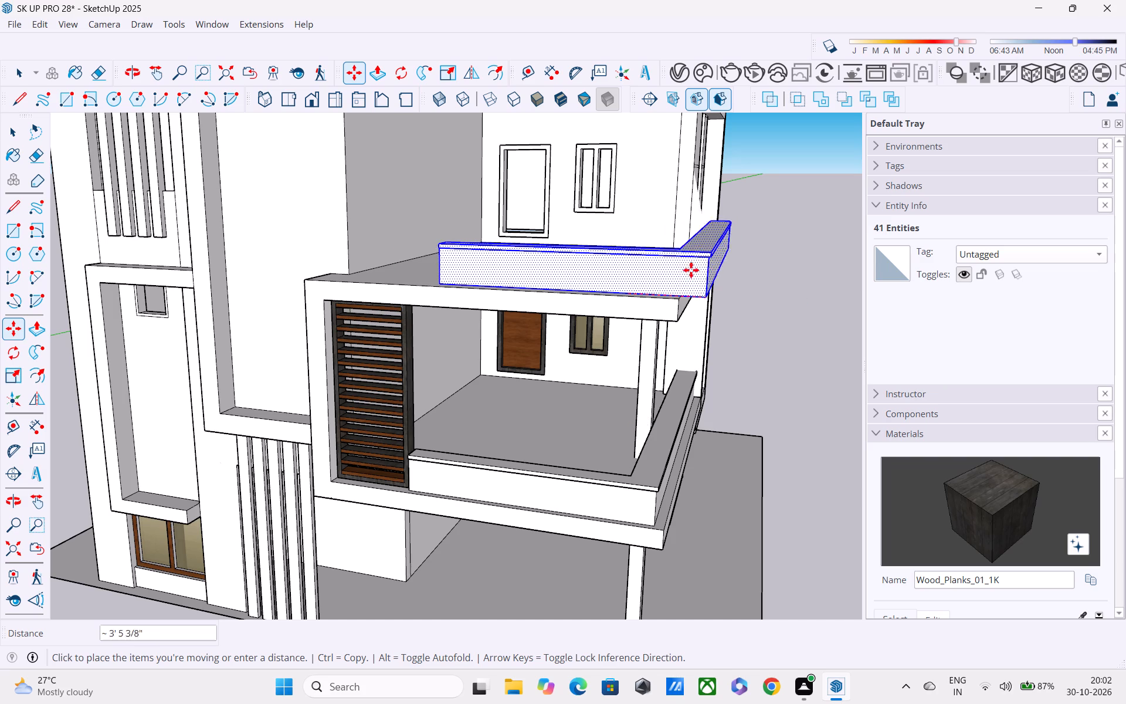
left_click(659, 292)
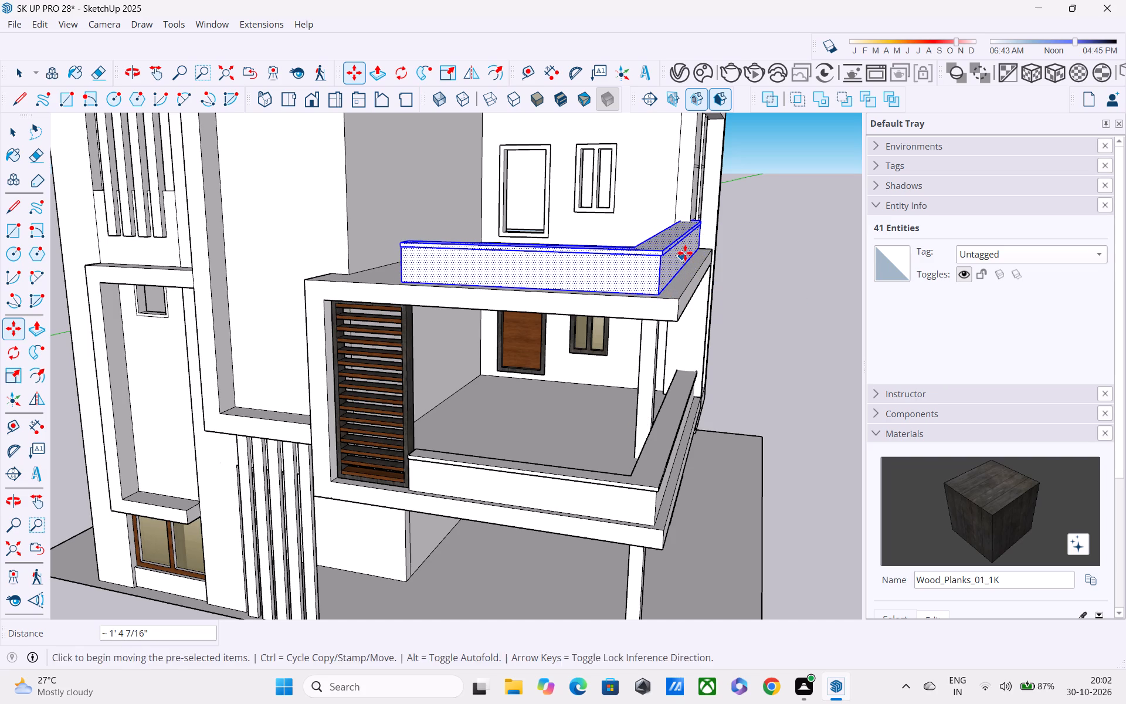
Move the copied parapet about 8 7/16" so its overhanging end lines up with the building wall's corner.
middle_click_drag(687, 251, 554, 374)
scroll(803, 283, "up", 3)
middle_click_drag(764, 289, 607, 279)
scroll(618, 302, "up", 1)
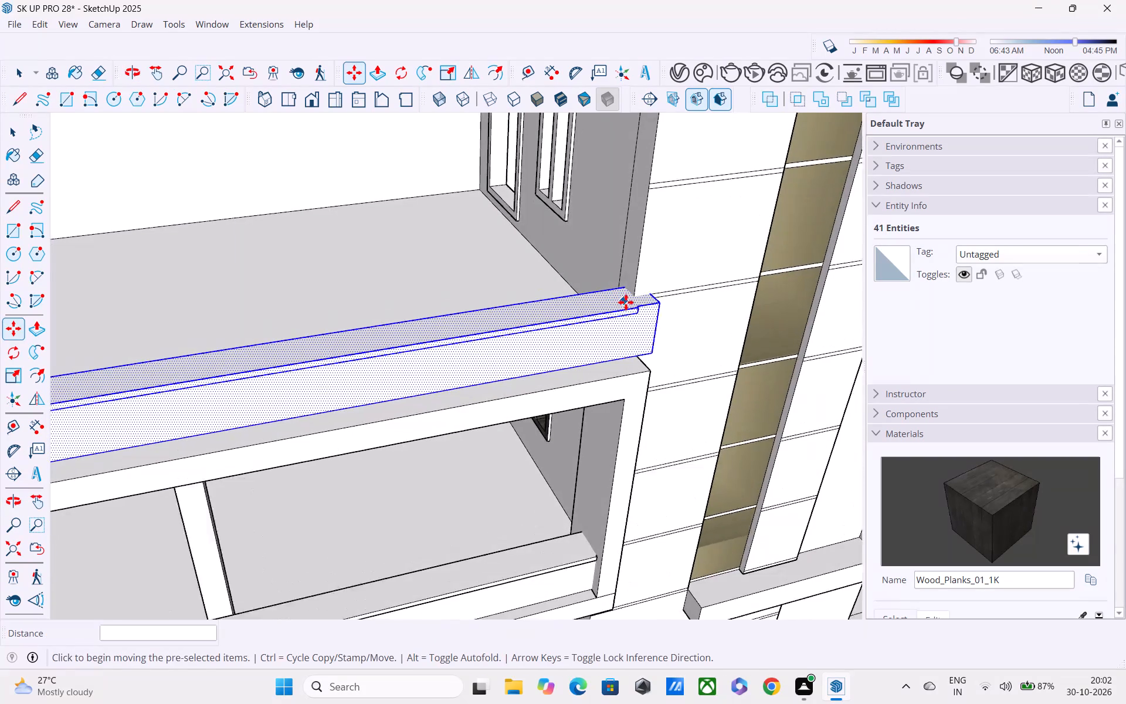
scroll(626, 302, "up", 2)
left_click(662, 312)
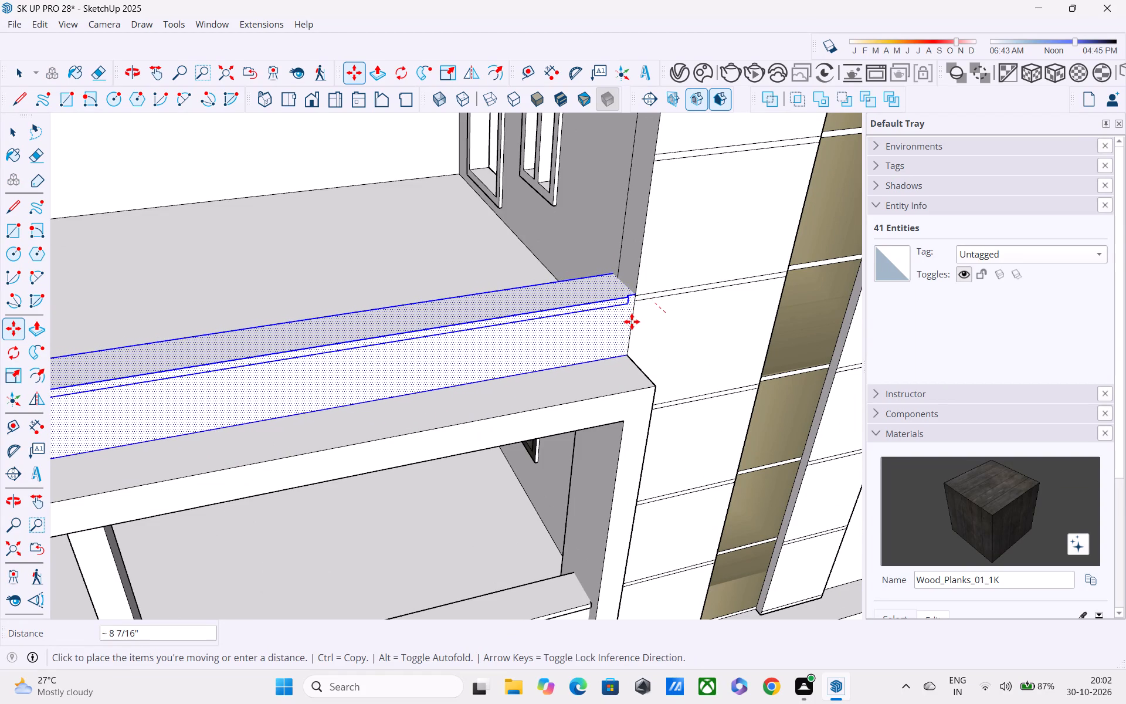
left_click(632, 321)
scroll(623, 316, "down", 4)
middle_click_drag(437, 346, 651, 286)
scroll(649, 283, "down", 5)
middle_click_drag(554, 369, 597, 348)
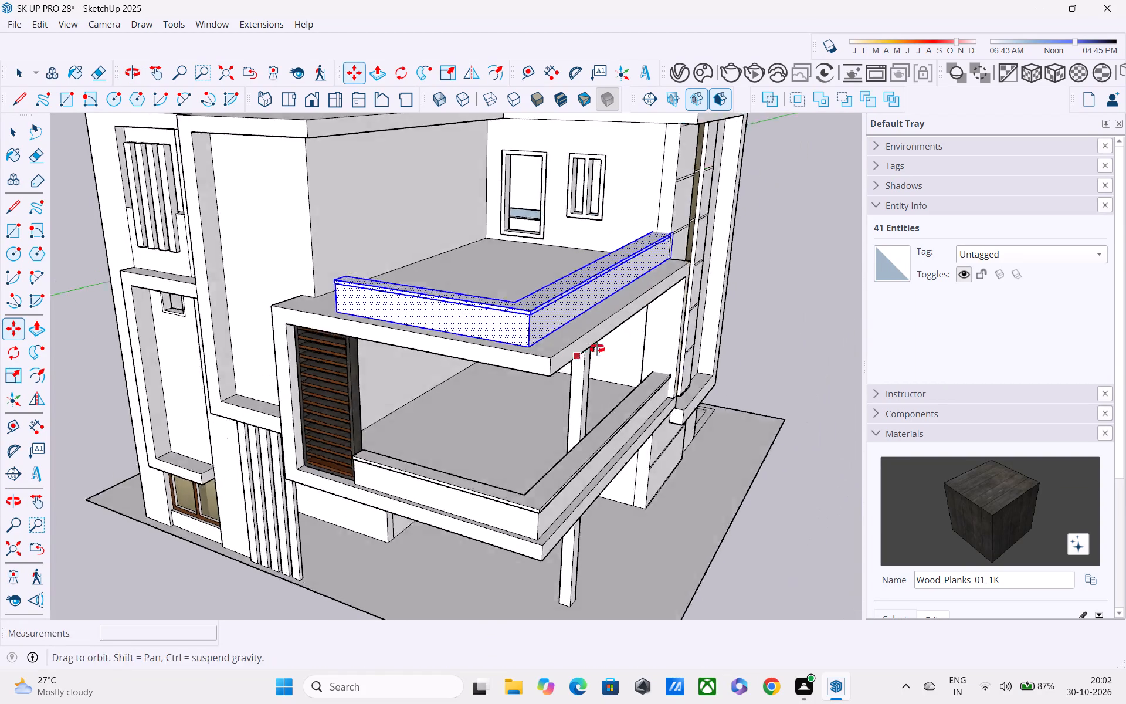
Extend the copied parapet's end face above the louvred screen about 3' 8 7/16" to the building wall.
middle_click_drag(597, 348, 637, 329)
middle_click_drag(537, 330, 626, 344)
scroll(627, 340, "down", 3)
middle_click_drag(628, 340, 764, 435)
scroll(618, 330, "up", 1)
middle_click_drag(618, 330, 687, 427)
scroll(687, 427, "down", 1)
scroll(576, 396, "up", 6)
middle_click_drag(596, 398, 601, 404)
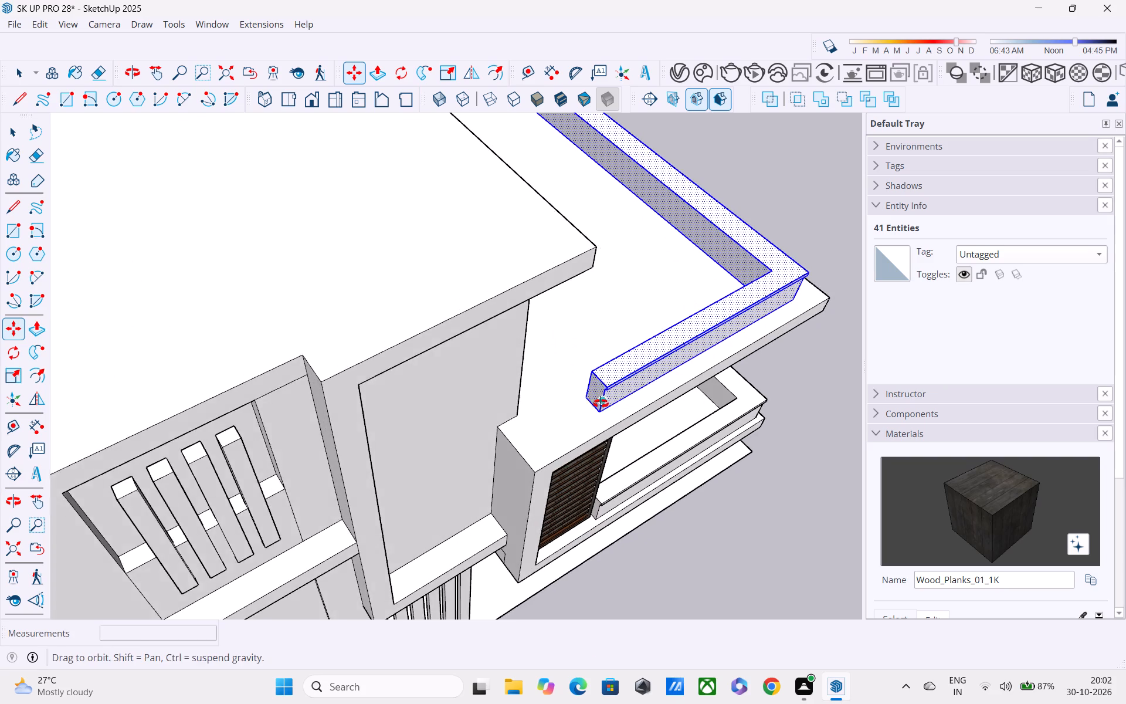
middle_click_drag(601, 404, 607, 385)
scroll(607, 387, "up", 1)
key("p")
left_click(599, 368)
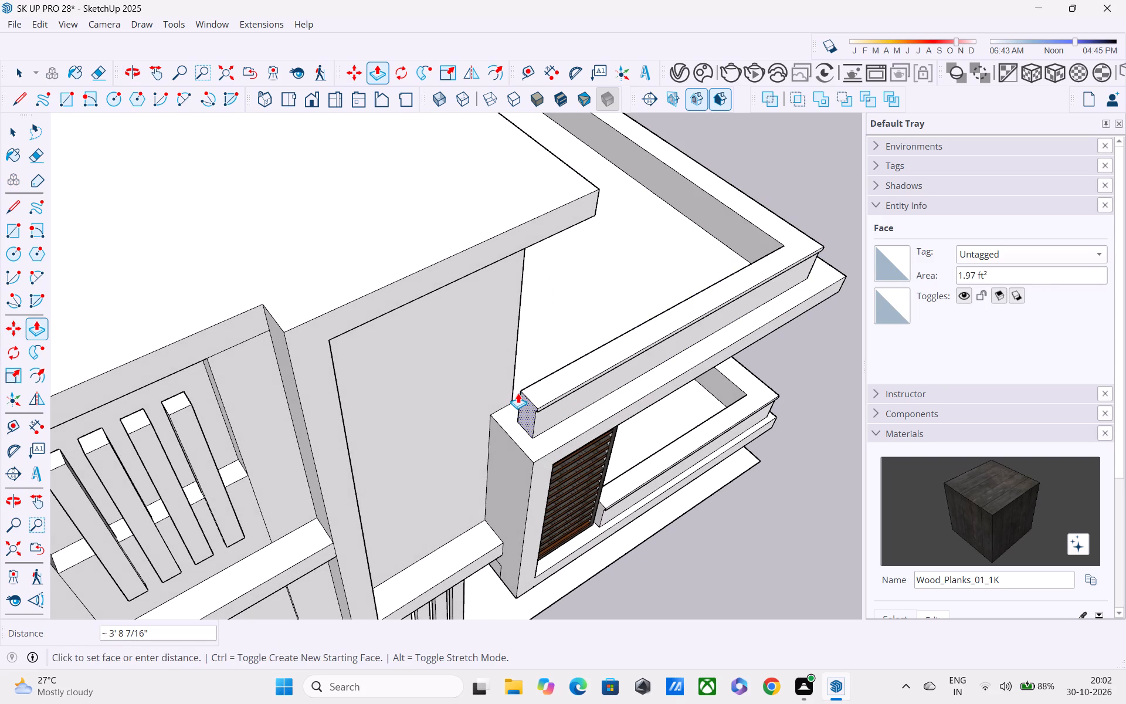
left_click(518, 393)
Outline an end strip on the upper parapet's inner face with a 2' vertical line about 1' 1 5/8" from its corner.
middle_click_drag(539, 405, 717, 415)
scroll(605, 373, "up", 6)
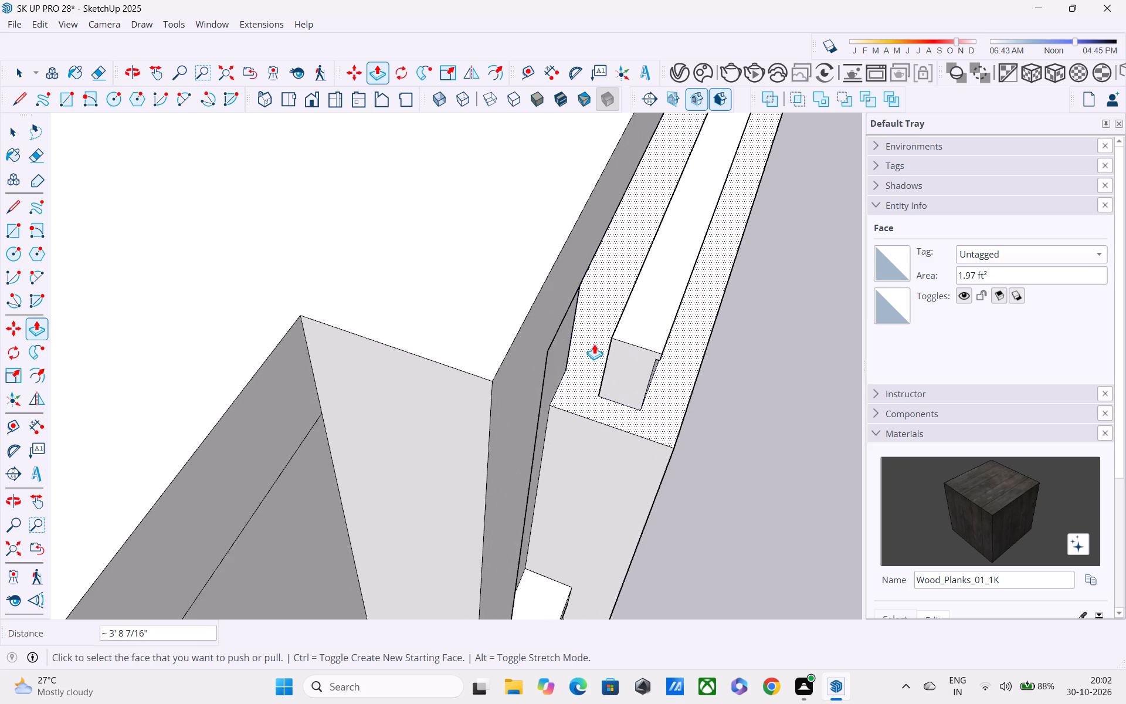
middle_click_drag(595, 343, 59, 388)
scroll(487, 413, "up", 4)
middle_click_drag(474, 411, 34, 427)
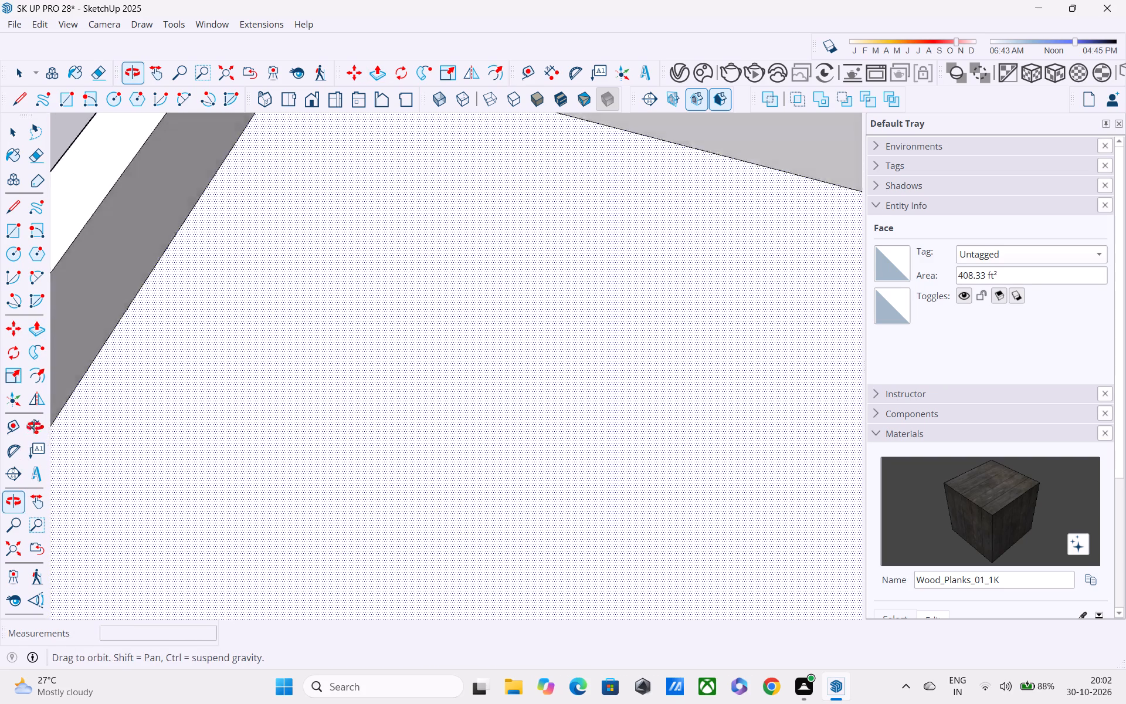
middle_click_drag(34, 427, 247, 556)
middle_click_drag(272, 305, 440, 520)
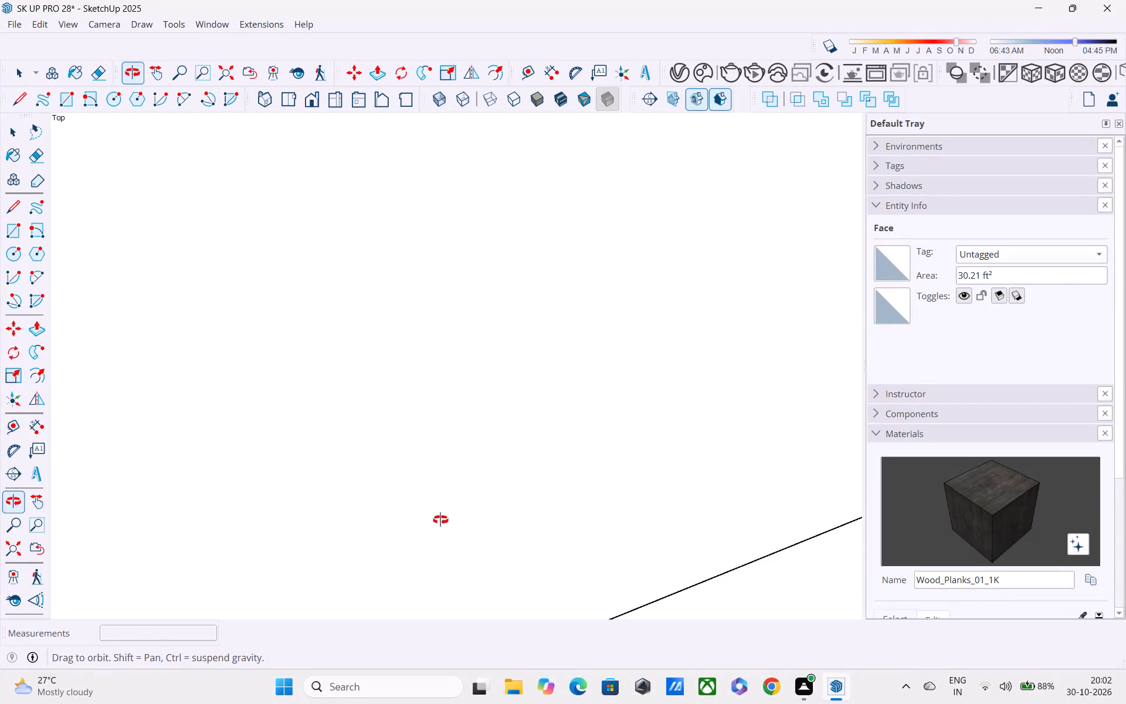
middle_click_drag(440, 520, 339, 319)
middle_click_drag(352, 329, 457, 471, "shift")
key("space")
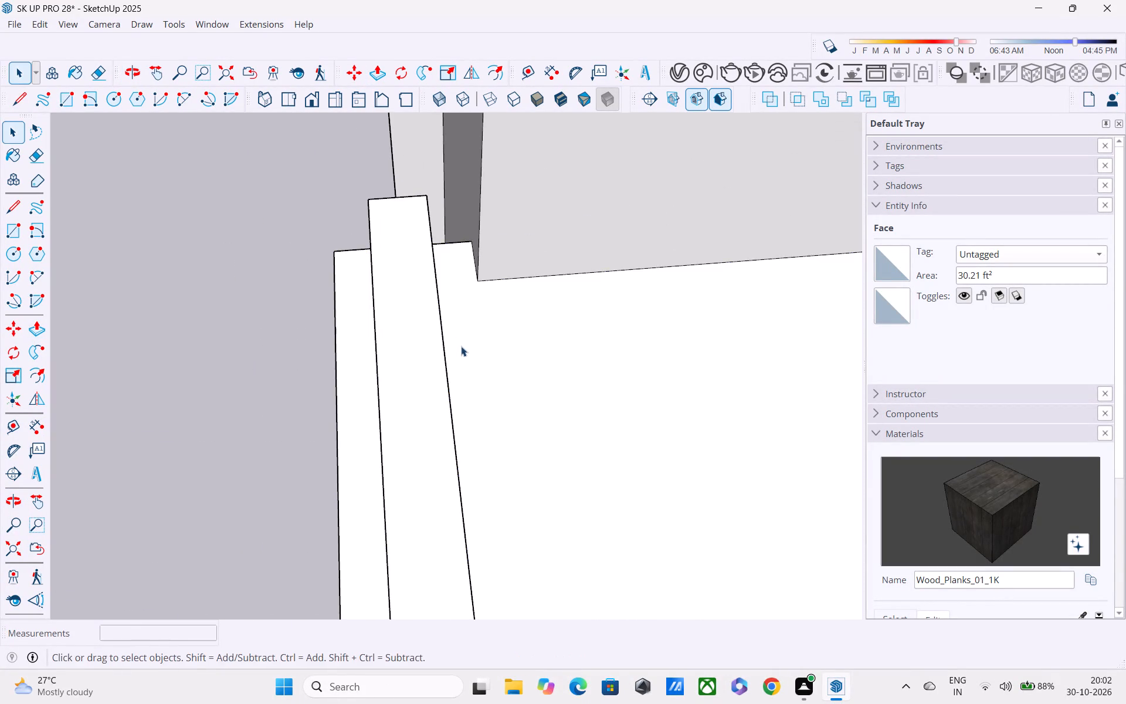
middle_click_drag(461, 346, 409, 378)
scroll(416, 279, "up", 2)
middle_click_drag(411, 252, 394, 184)
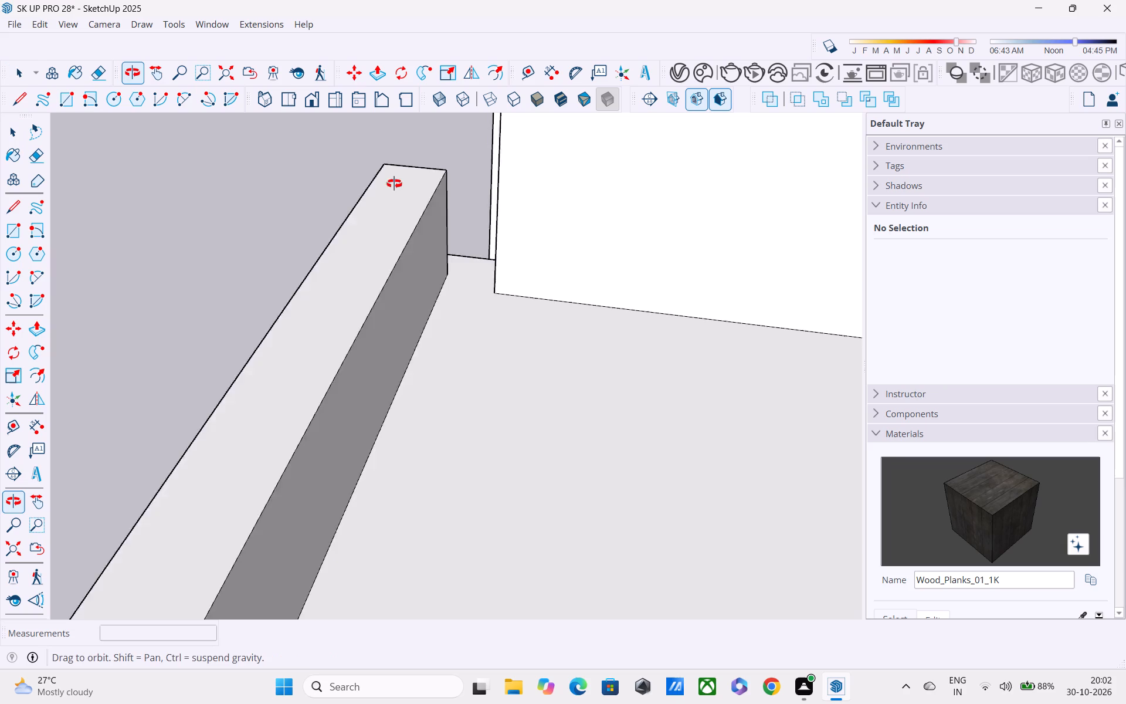
middle_click_drag(394, 184, 385, 171)
key("l")
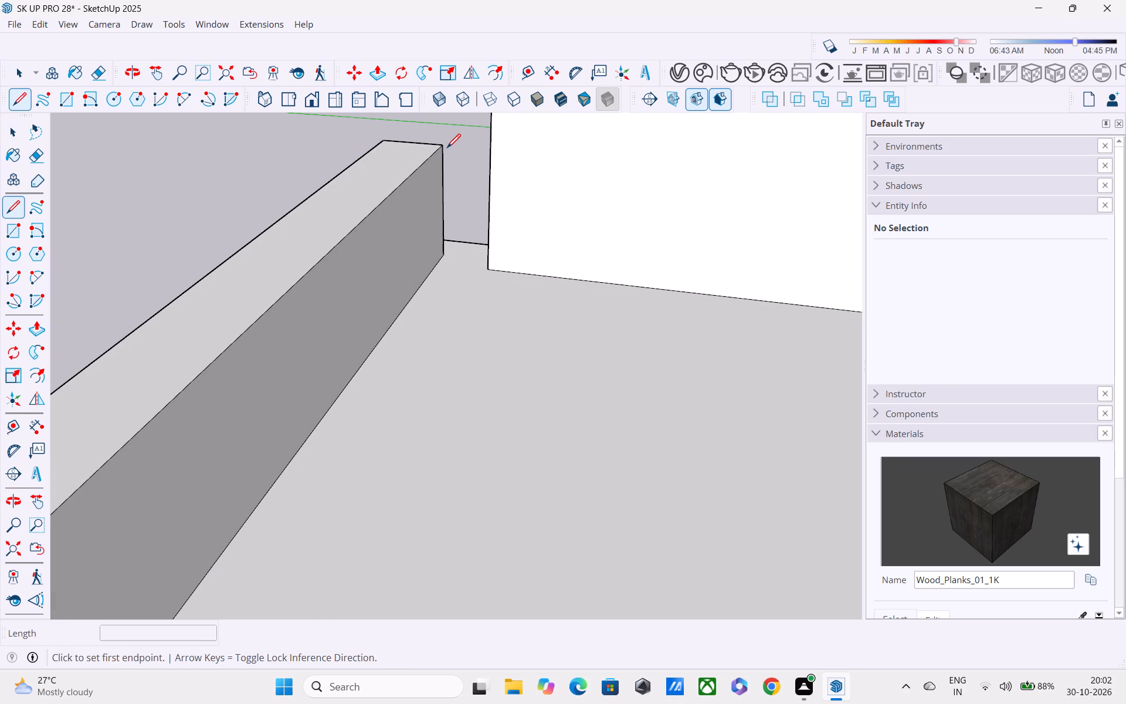
left_click(446, 148)
left_click(425, 167)
left_click(423, 166)
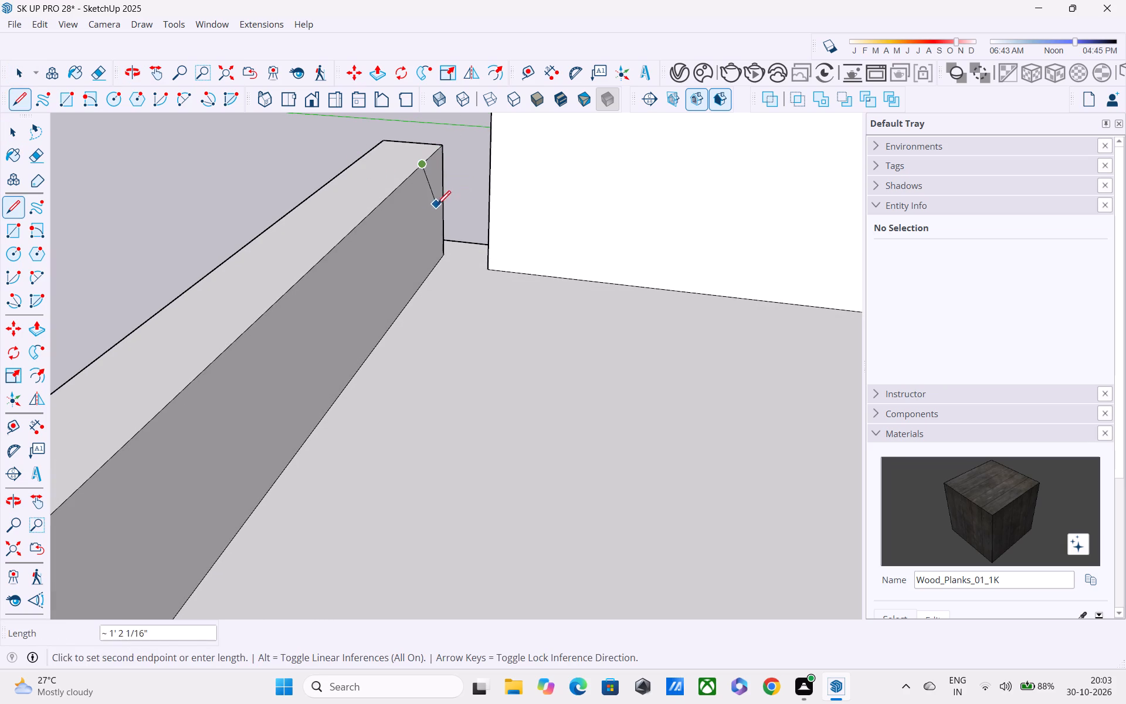
left_click(430, 275)
Pull the outlined end strip of the upper parapet 10 1/2" to meet the building wall.
key("p")
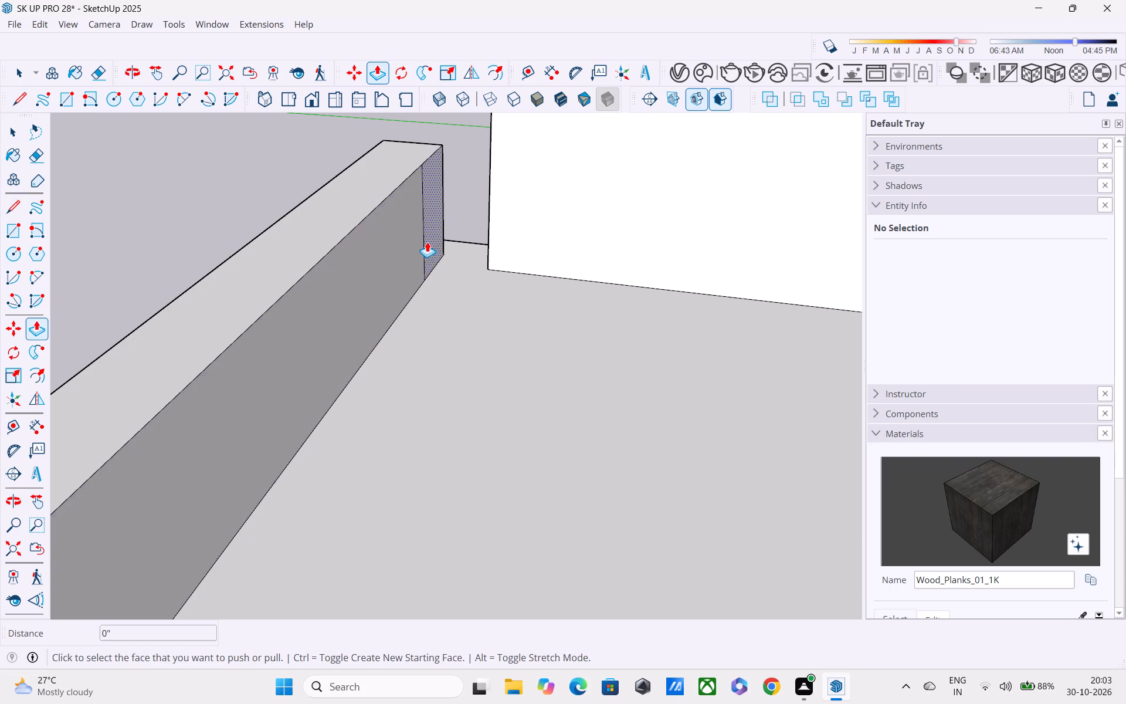
left_click(430, 243)
left_click(481, 244)
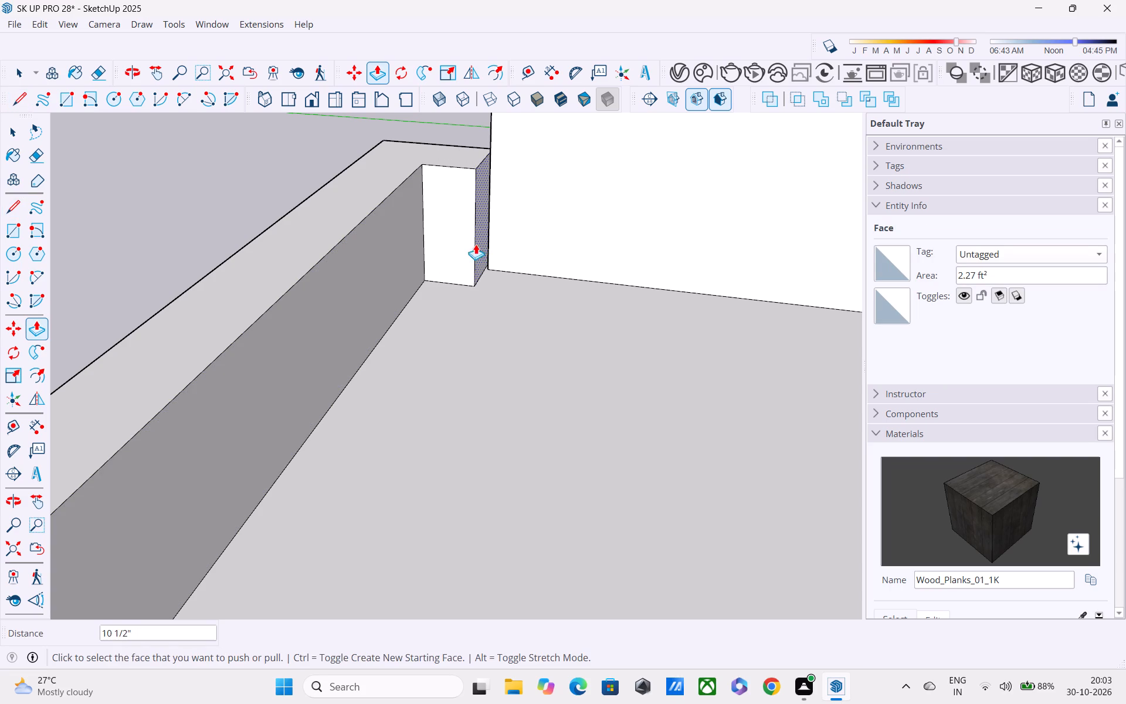
Clear the selection and examine the extended parapet and the balcony levels from the front and above.
scroll(472, 245, "down", 4)
middle_click_drag(470, 269, 663, 296)
scroll(660, 301, "up", 1)
scroll(659, 277, "down", 5)
middle_click_drag(540, 315, 628, 199)
scroll(628, 199, "up", 1)
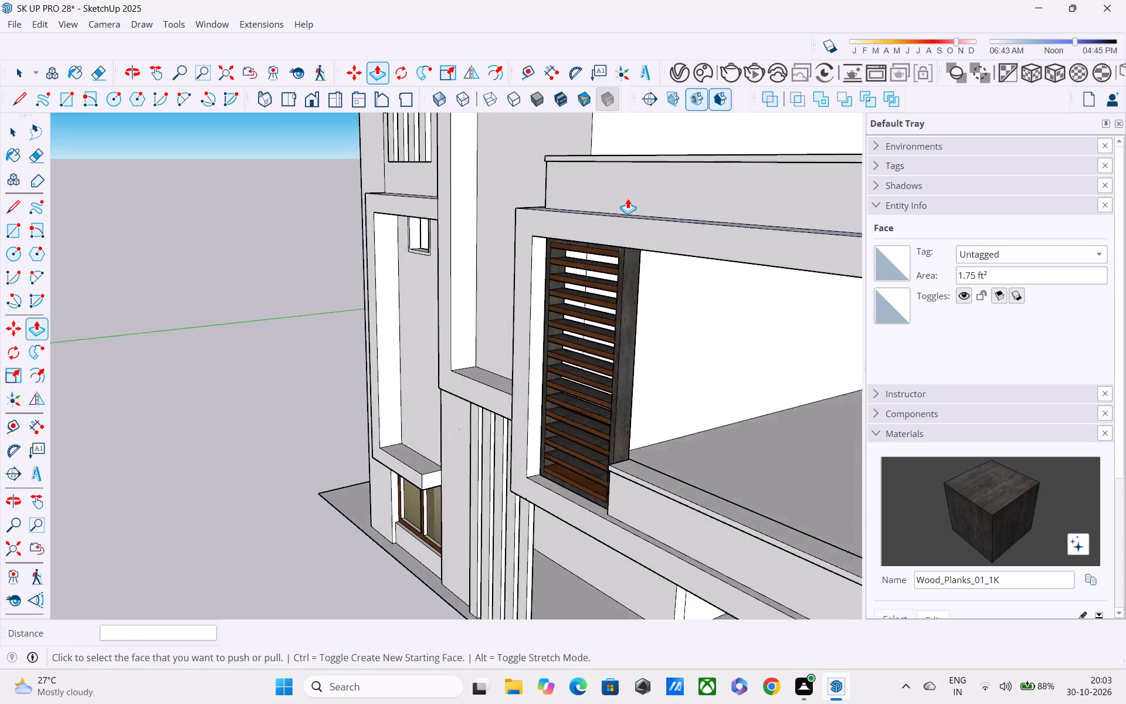
scroll(628, 198, "down", 4)
middle_click_drag(612, 231, 341, 369, "shift")
key("space")
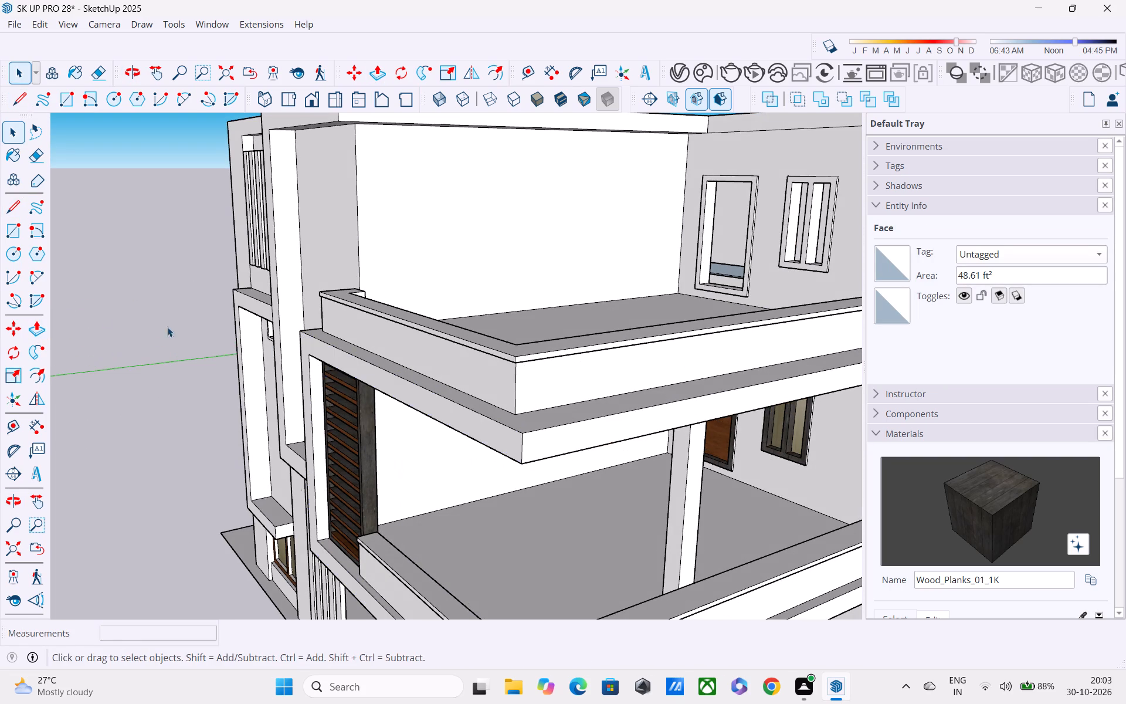
left_click(169, 279)
middle_click_drag(207, 287, 392, 243)
scroll(395, 240, "down", 4)
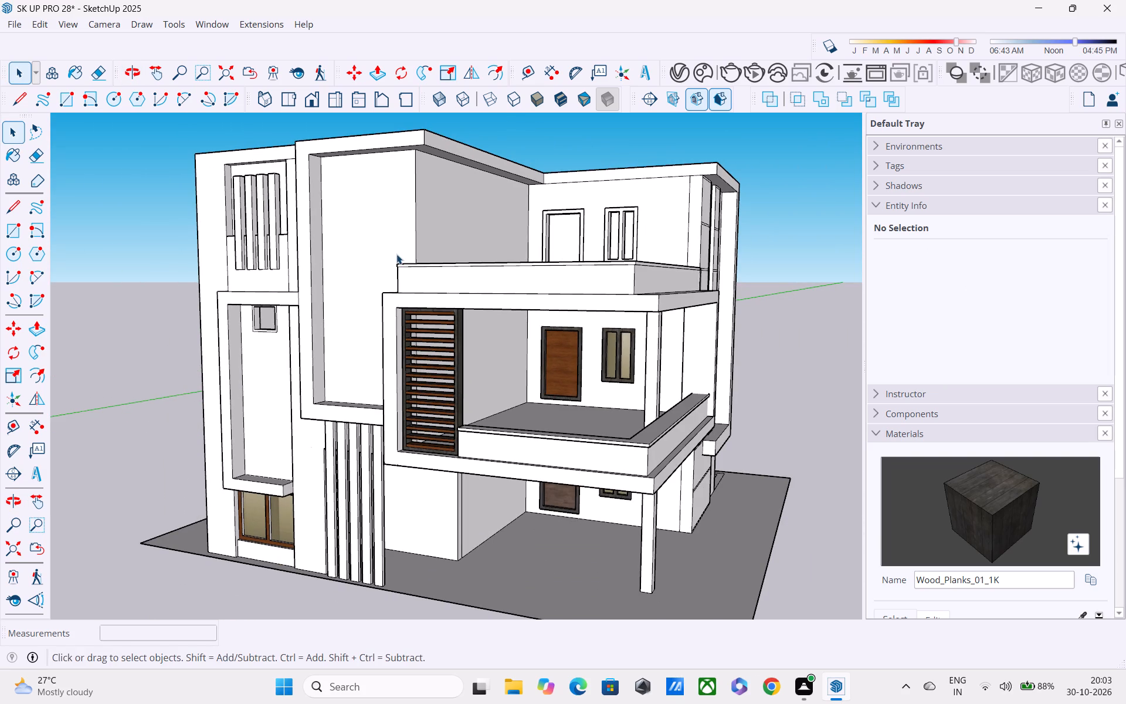
scroll(396, 254, "up", 1)
scroll(419, 267, "down", 2)
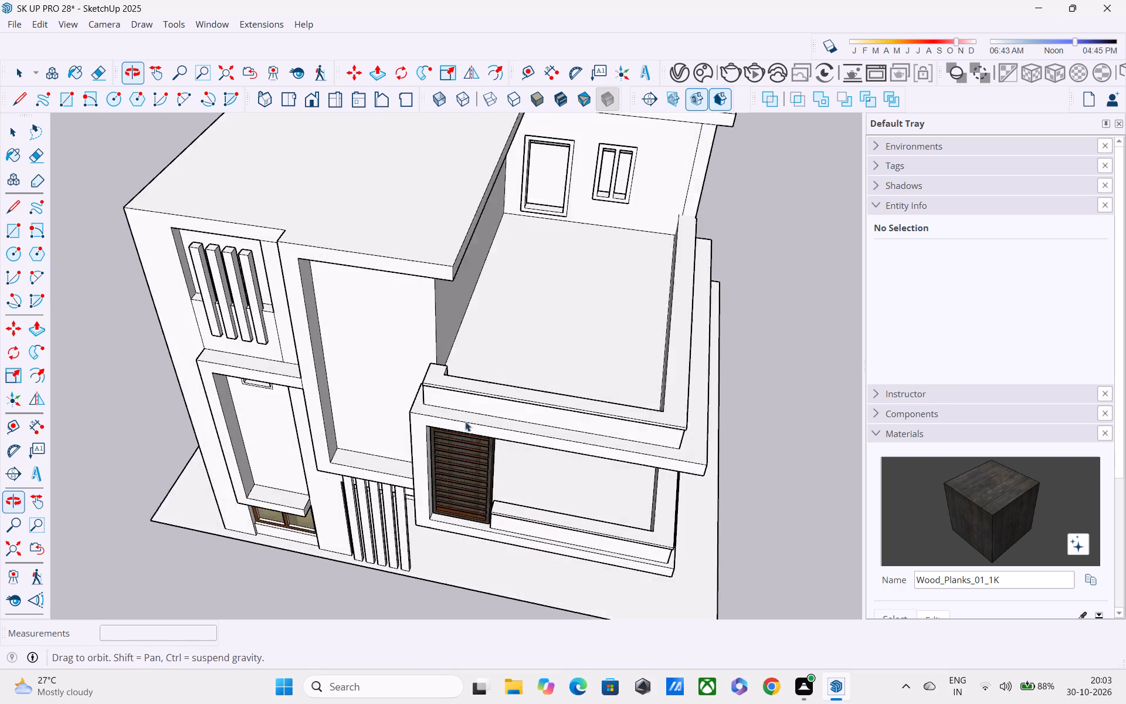
middle_click_drag(425, 590, 422, 656, "shift")
middle_click_drag(439, 540, 483, 414)
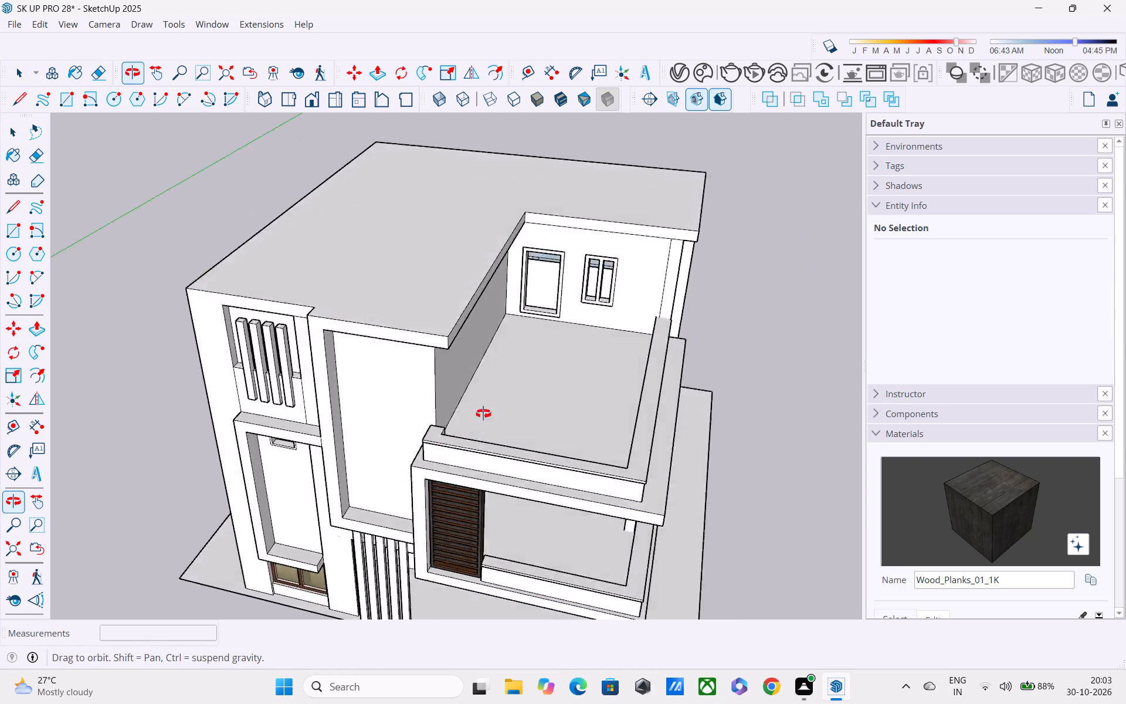
middle_click_drag(483, 414, 490, 237)
middle_click_drag(489, 339, 420, 227, "shift")
Erase the short stray edge on the lower balcony slab's front face, where the underside seam meets its bottom edge.
scroll(369, 391, "up", 5)
middle_click_drag(347, 407, 245, 312)
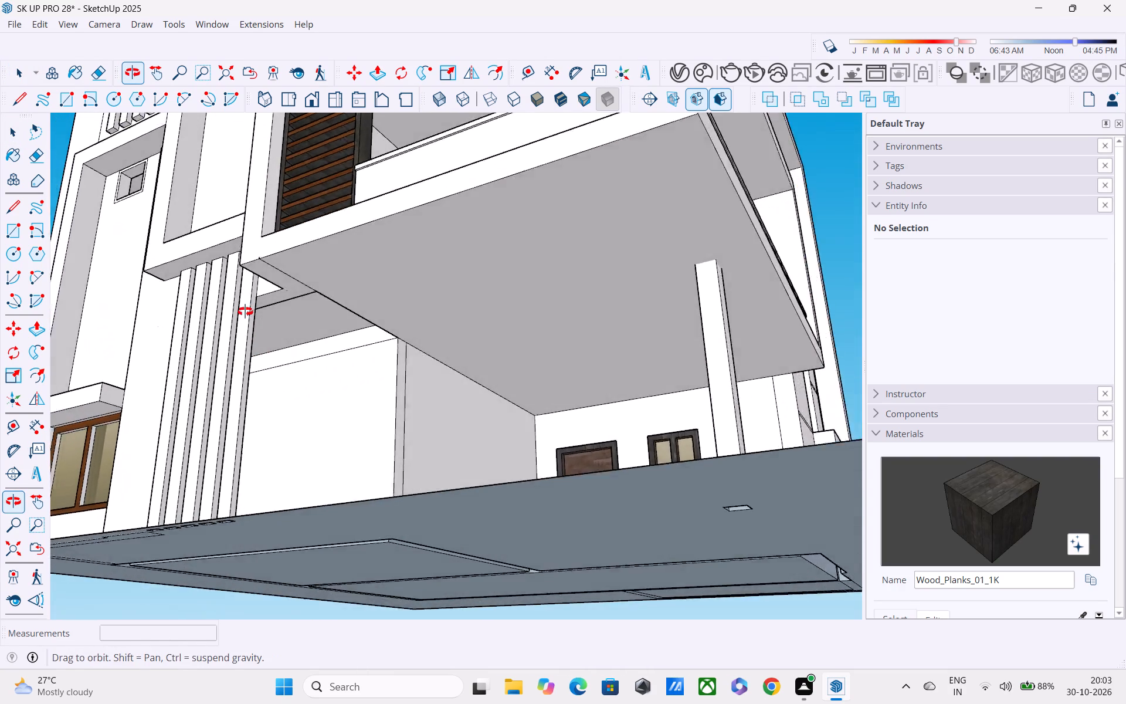
middle_click_drag(245, 312, 228, 311)
scroll(235, 297, "up", 5)
key("e")
scroll(230, 324, "up", 3)
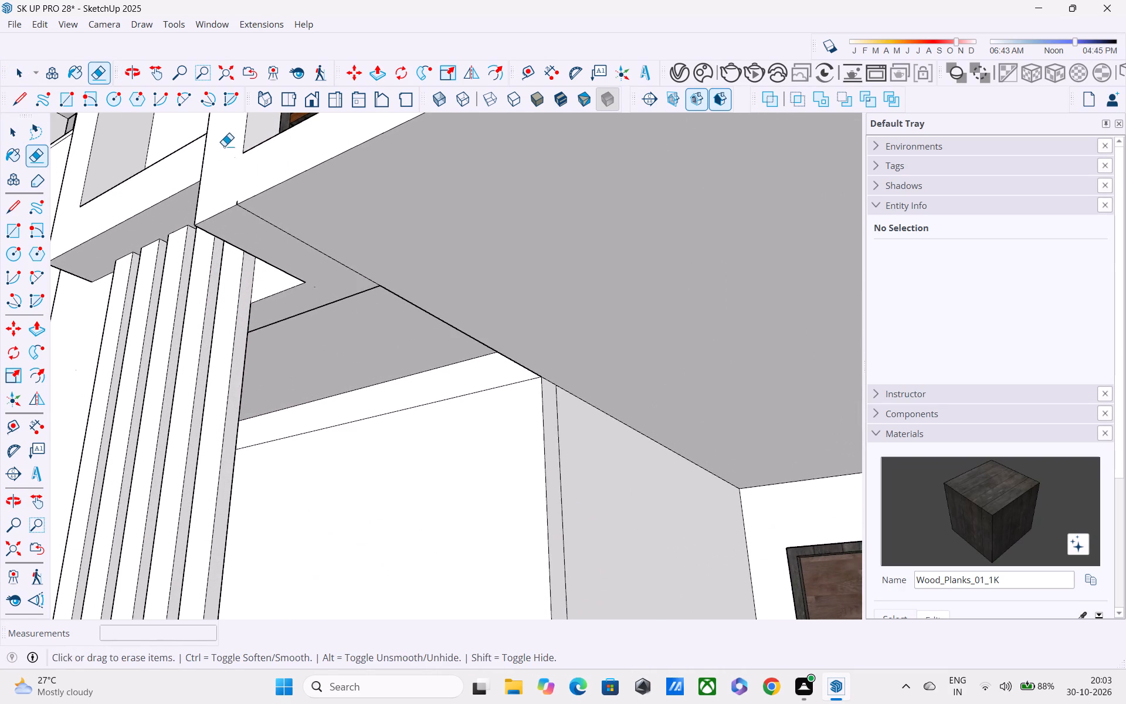
scroll(234, 163, "up", 4)
scroll(242, 210, "up", 2)
left_click_drag(237, 218, 231, 218)
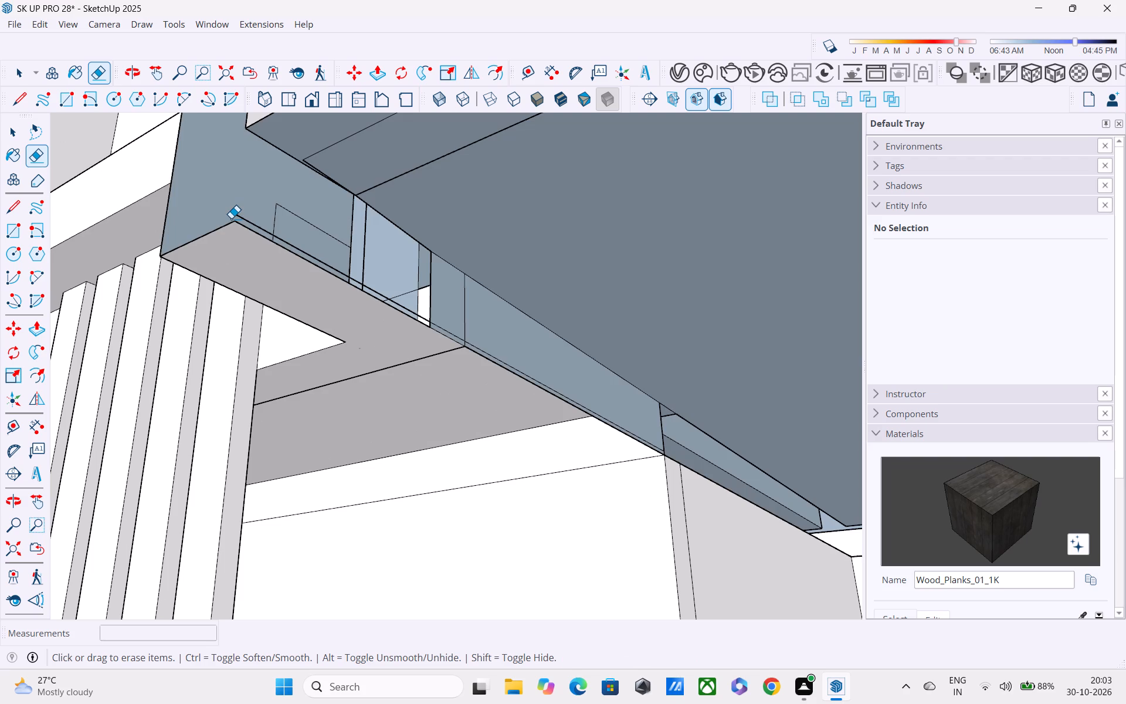
key("ctrl+z")
scroll(230, 218, "up", 8)
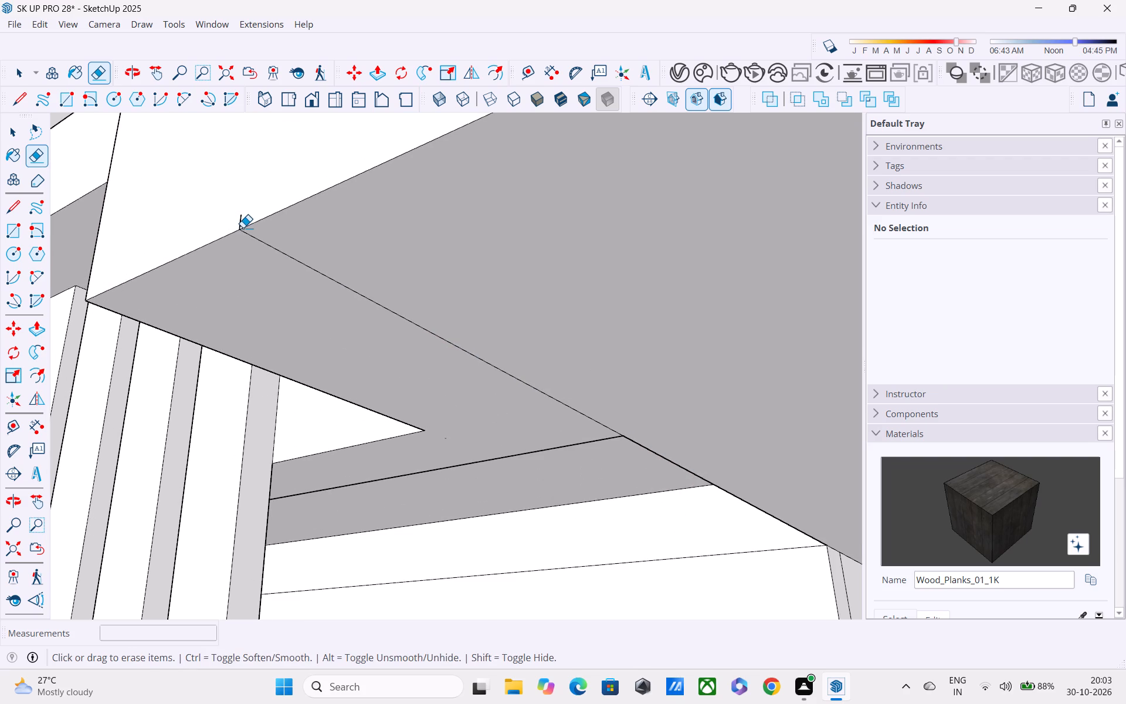
left_click(240, 220)
left_click_drag(385, 292, 395, 303)
left_click_drag(386, 296, 391, 304)
Examine the underside of the lower balcony slab around the vertical fins and the side wall.
middle_click_drag(379, 369, 264, 361)
scroll(247, 339, "down", 14)
key("space")
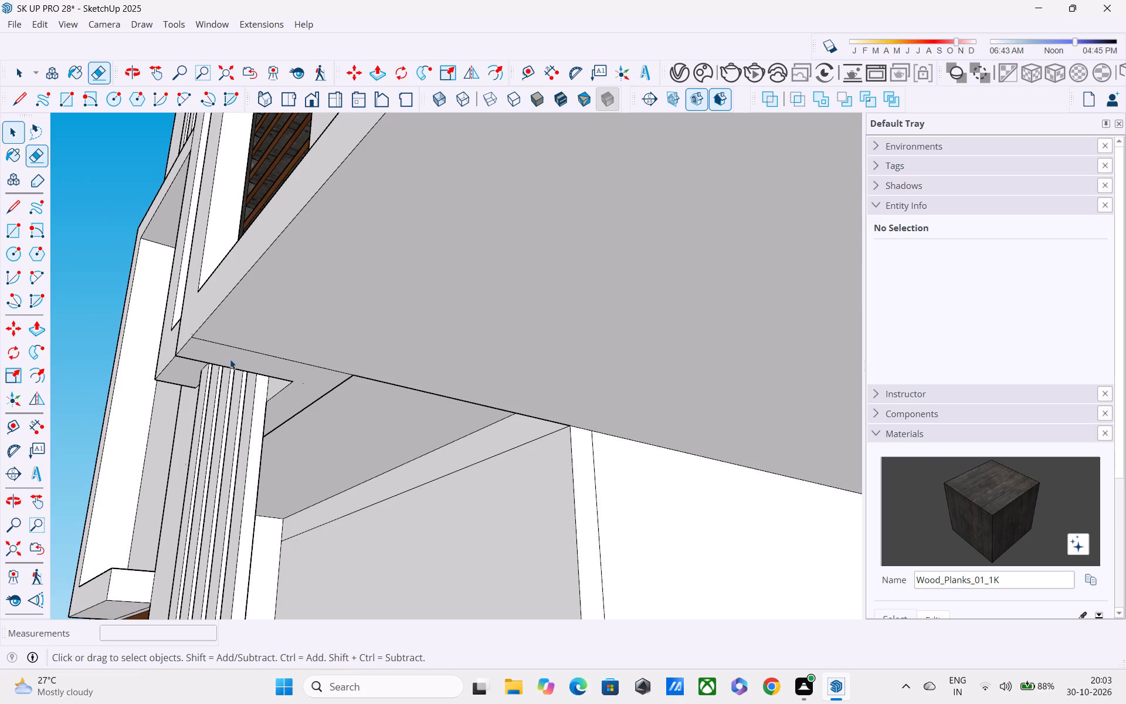
left_click(99, 326)
middle_click_drag(168, 321, 252, 363)
scroll(288, 383, "up", 3)
scroll(293, 380, "down", 7)
middle_click_drag(296, 382, 158, 272, "shift")
scroll(158, 272, "up", 1, "shift")
scroll(155, 270, "down", 3)
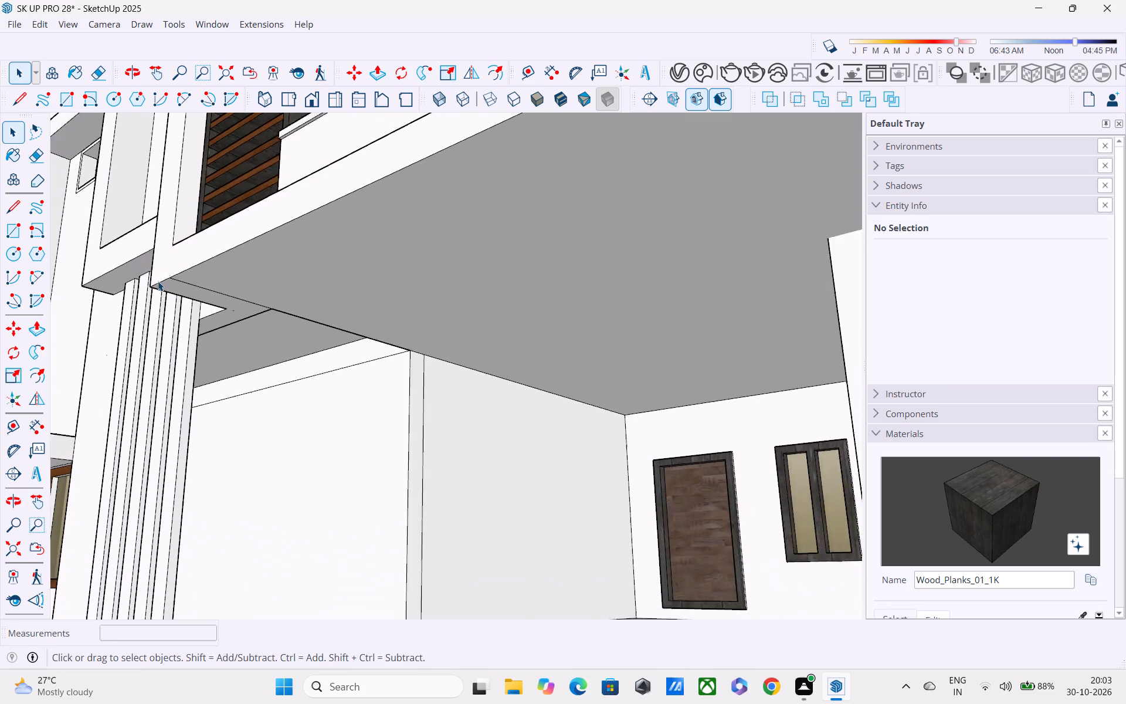
scroll(158, 281, "down", 2)
middle_click_drag(158, 282, 253, 451)
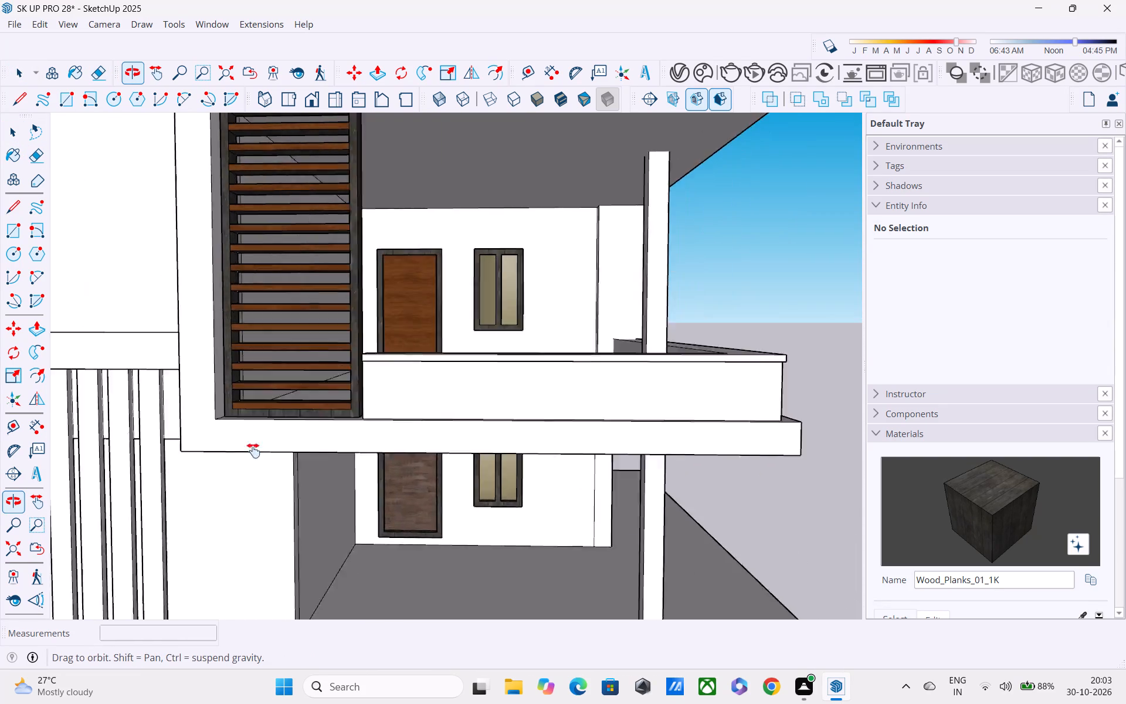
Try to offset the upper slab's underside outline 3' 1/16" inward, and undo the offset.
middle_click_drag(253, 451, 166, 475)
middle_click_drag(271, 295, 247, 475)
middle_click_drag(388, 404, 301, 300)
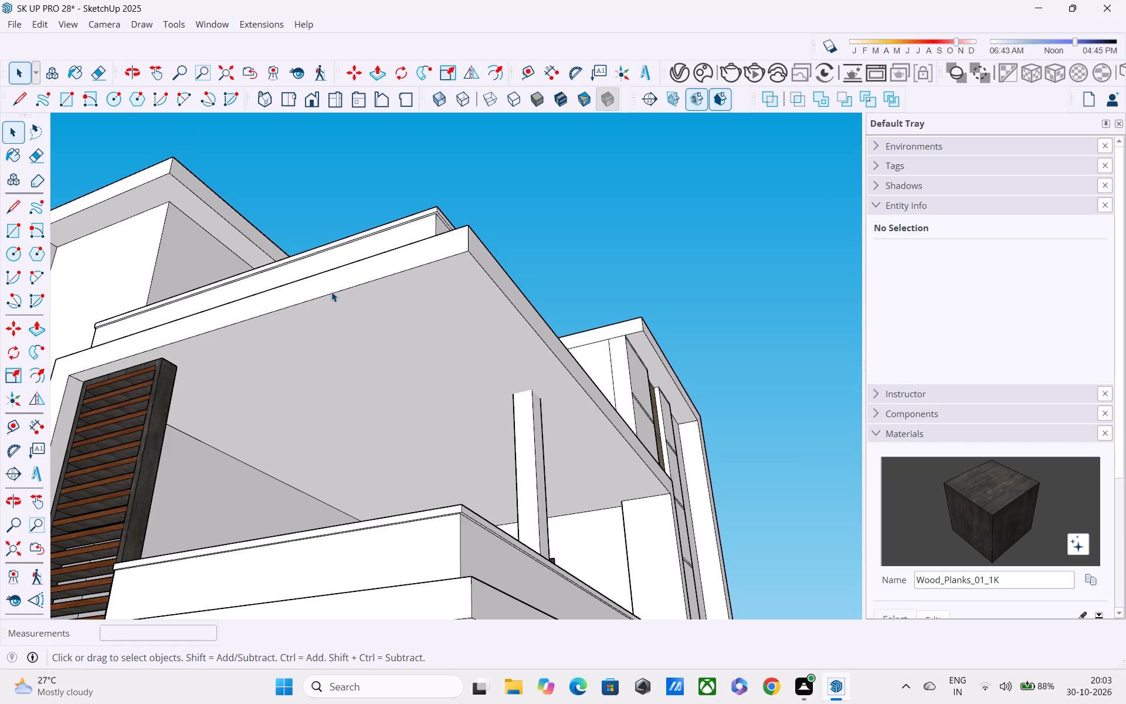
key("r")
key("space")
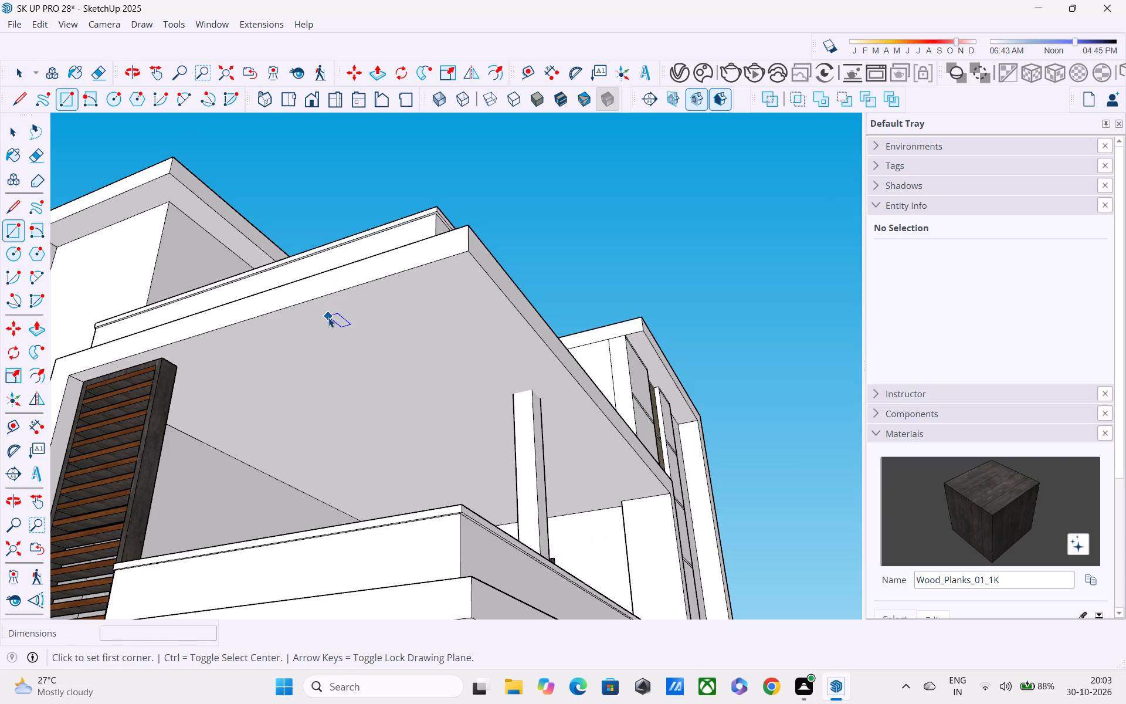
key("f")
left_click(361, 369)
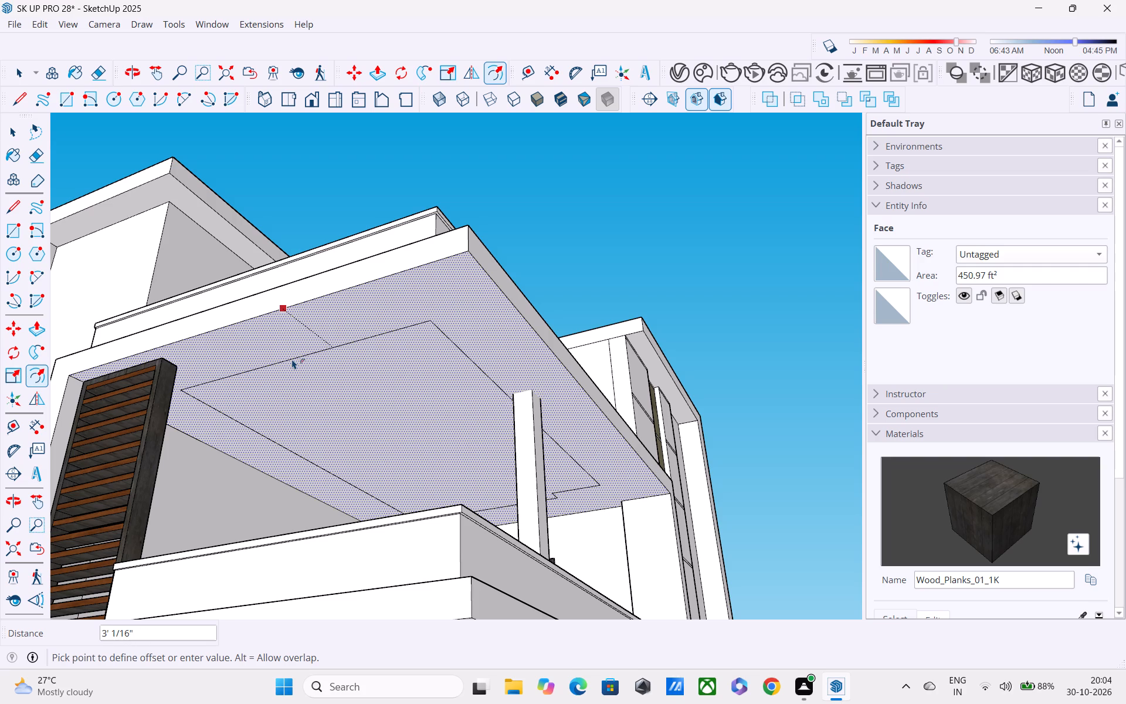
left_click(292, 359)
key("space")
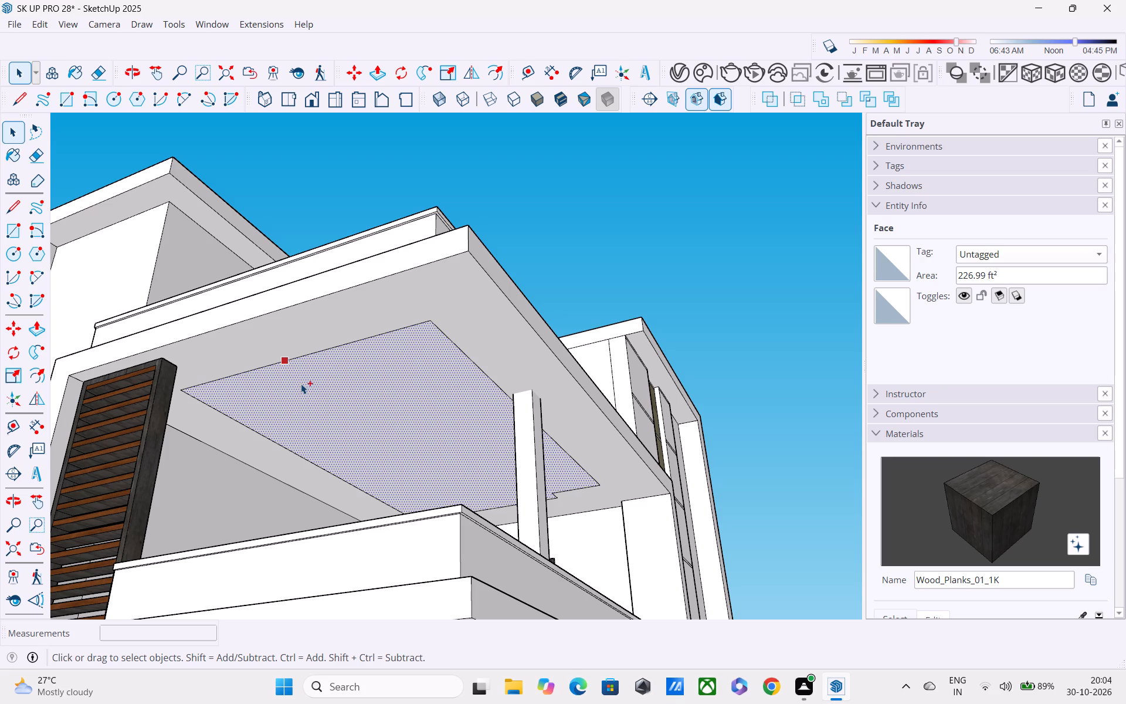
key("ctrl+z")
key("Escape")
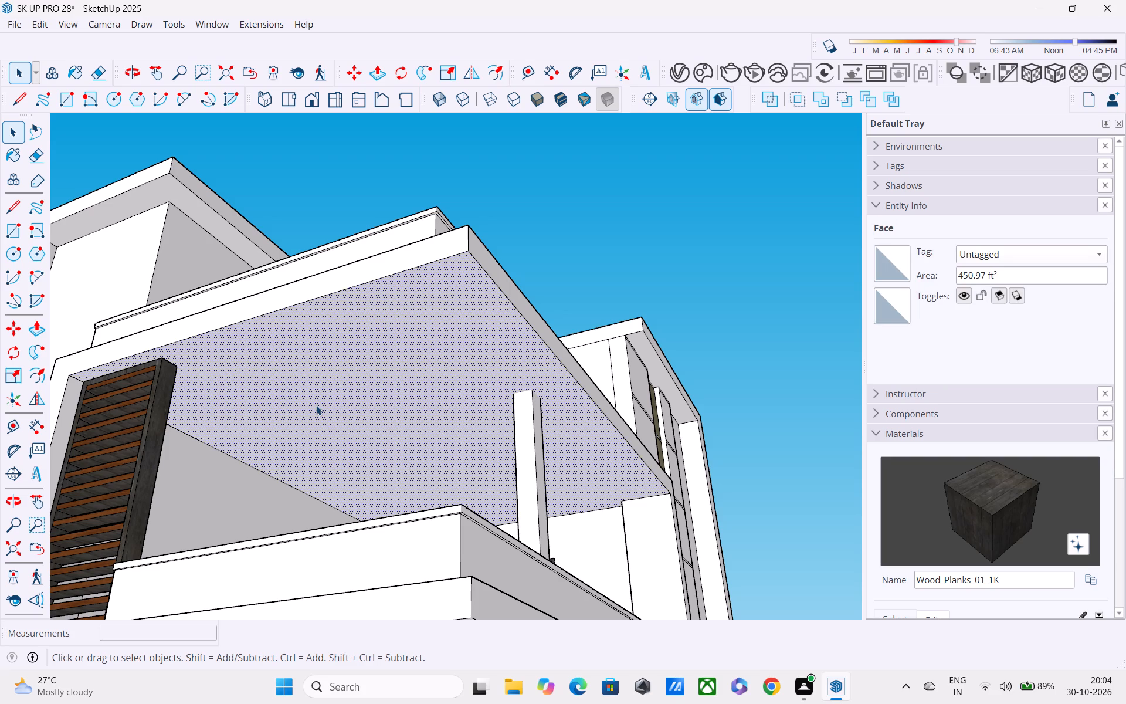
Offset the upper slab's underside outline about 1' 10 1/4" inward.
key("f")
left_click(316, 406)
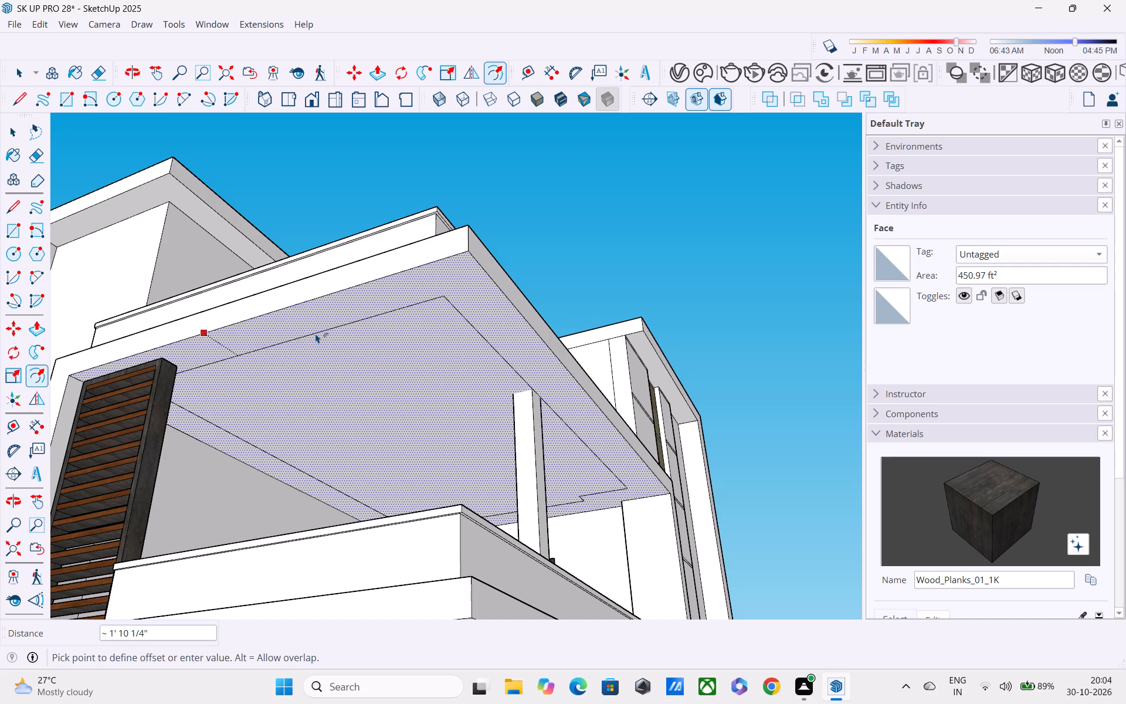
left_click(316, 333)
Pull the inner panel of the upper slab's underside 3" downward to form a dropped ceiling.
key("p")
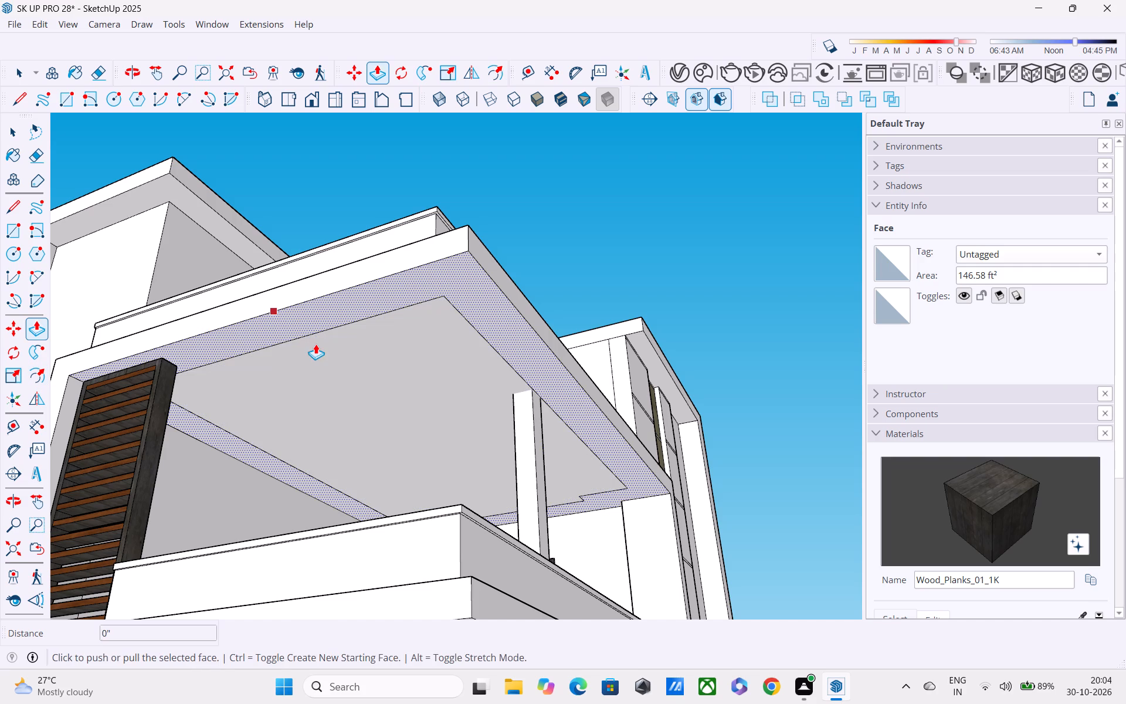
key("space")
left_click(327, 365)
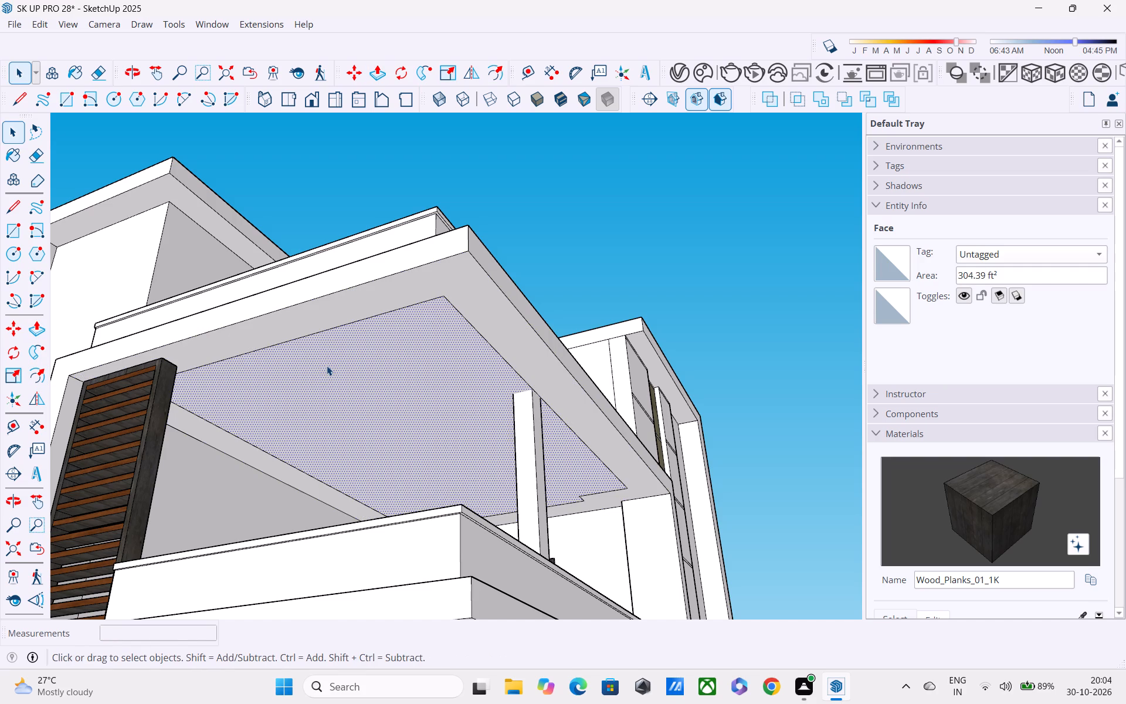
key("p")
left_click(327, 365)
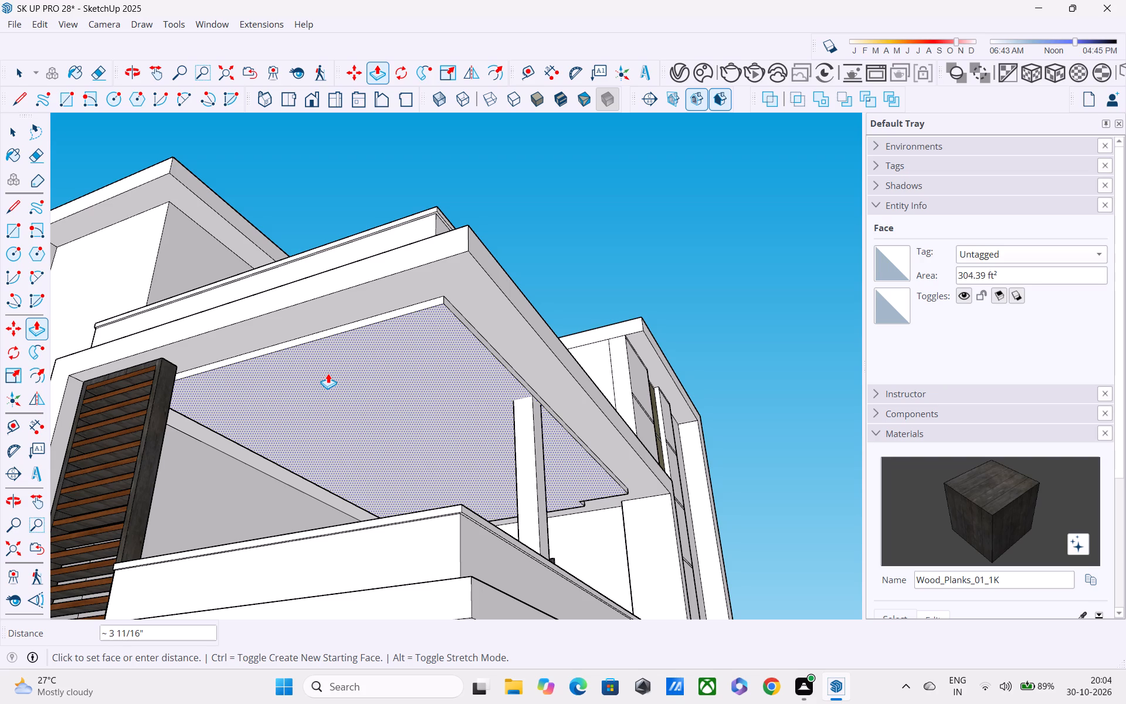
type("3\"")
key("Return")
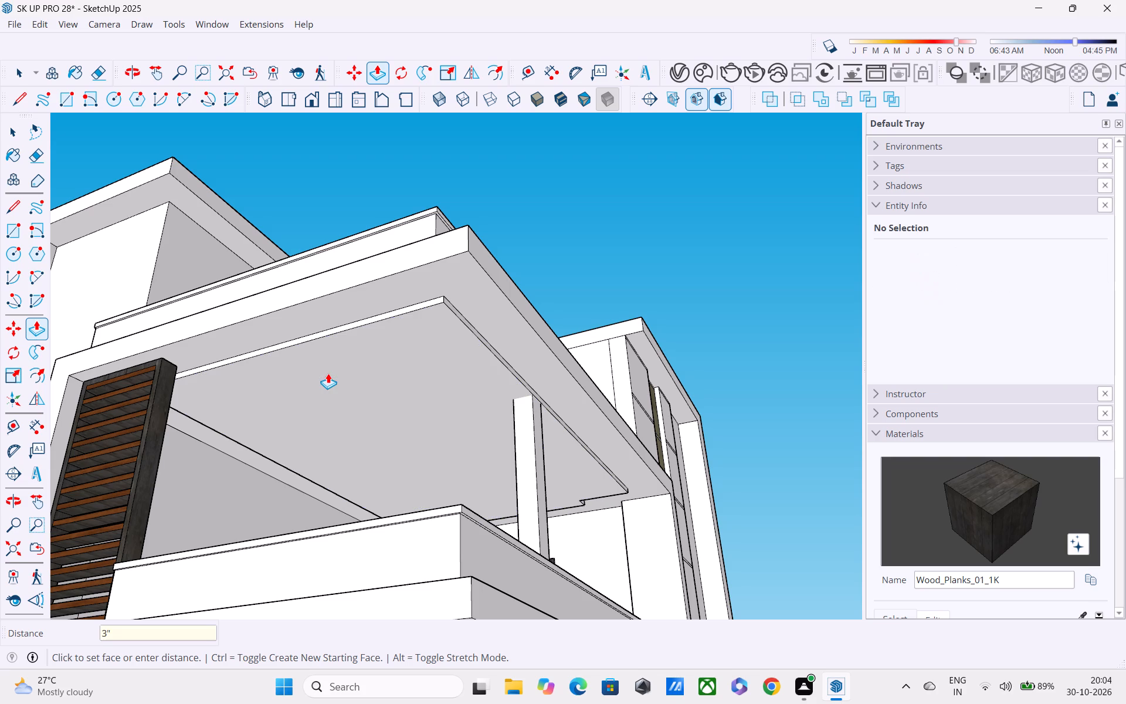
Push the short notch face at the corner of the upper slab's dropped ceiling panel about 10 3/16" to square the corner.
scroll(329, 372, "up", 1)
middle_click_drag(328, 365, 325, 281)
scroll(336, 264, "down", 6)
scroll(342, 275, "up", 1)
middle_click_drag(345, 278, 364, 348)
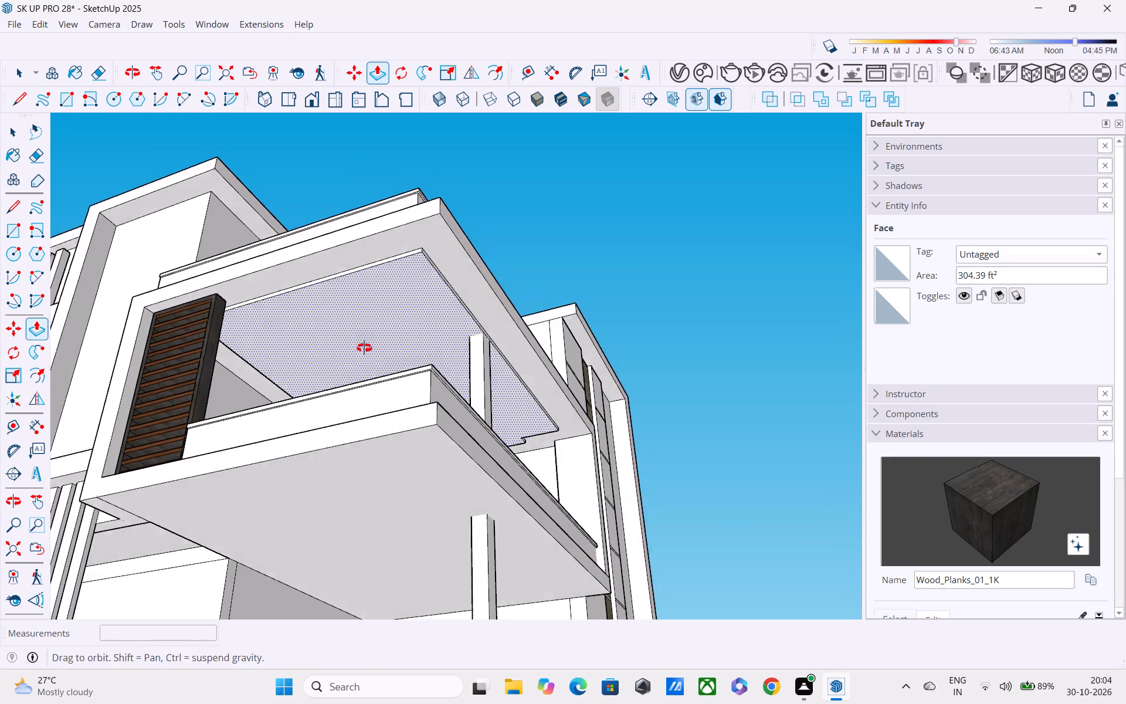
middle_click_drag(364, 348, 365, 350)
scroll(374, 370, "up", 6)
middle_click_drag(395, 418, 409, 462)
scroll(405, 425, "up", 4)
middle_click_drag(400, 412, 395, 414)
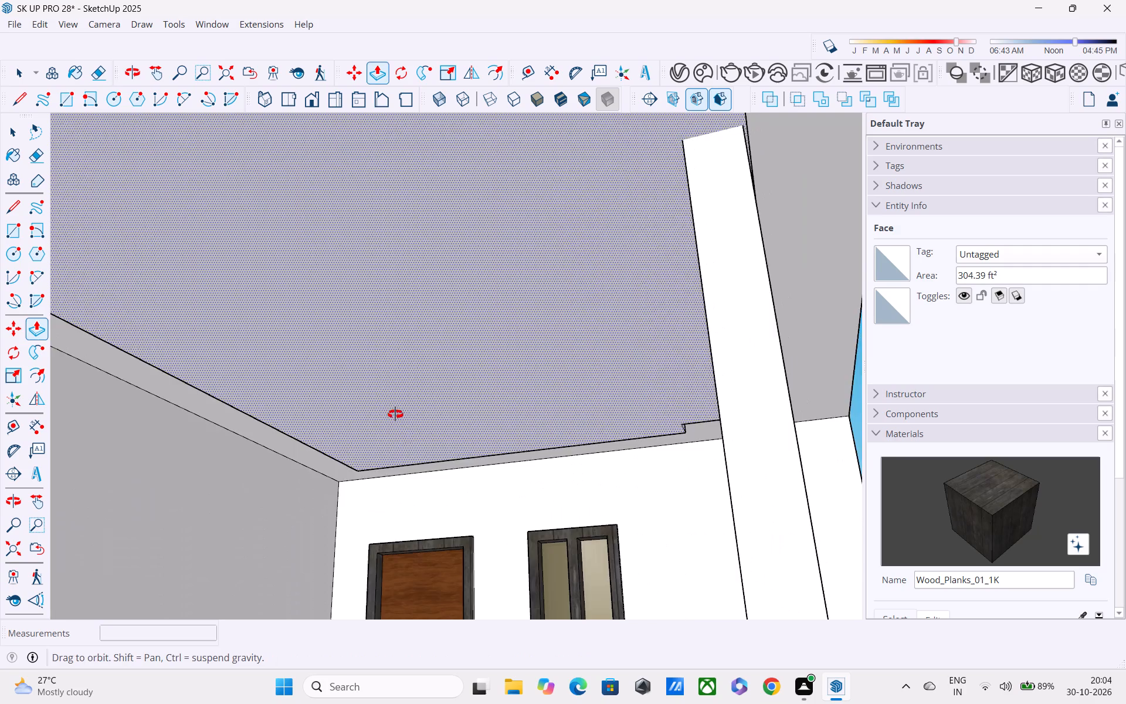
middle_click_drag(395, 414, 329, 425)
scroll(330, 425, "down", 6)
middle_click_drag(308, 407, 169, 404)
scroll(575, 512, "up", 4)
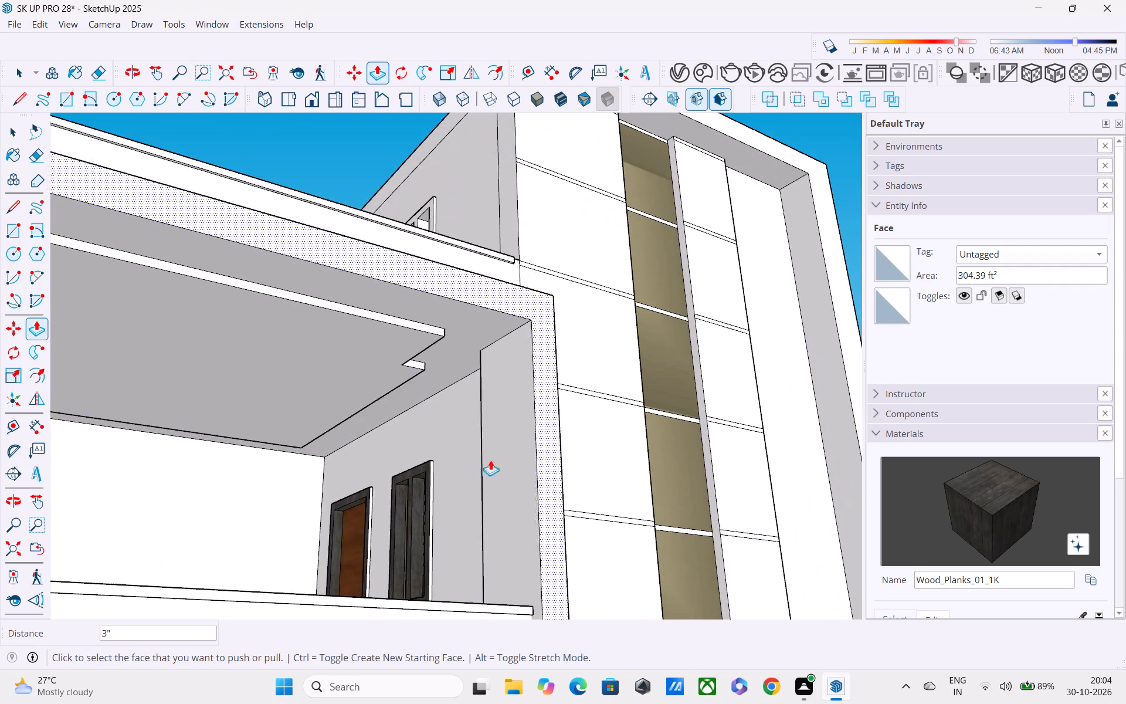
middle_click_drag(388, 378, 195, 415)
scroll(381, 343, "up", 3)
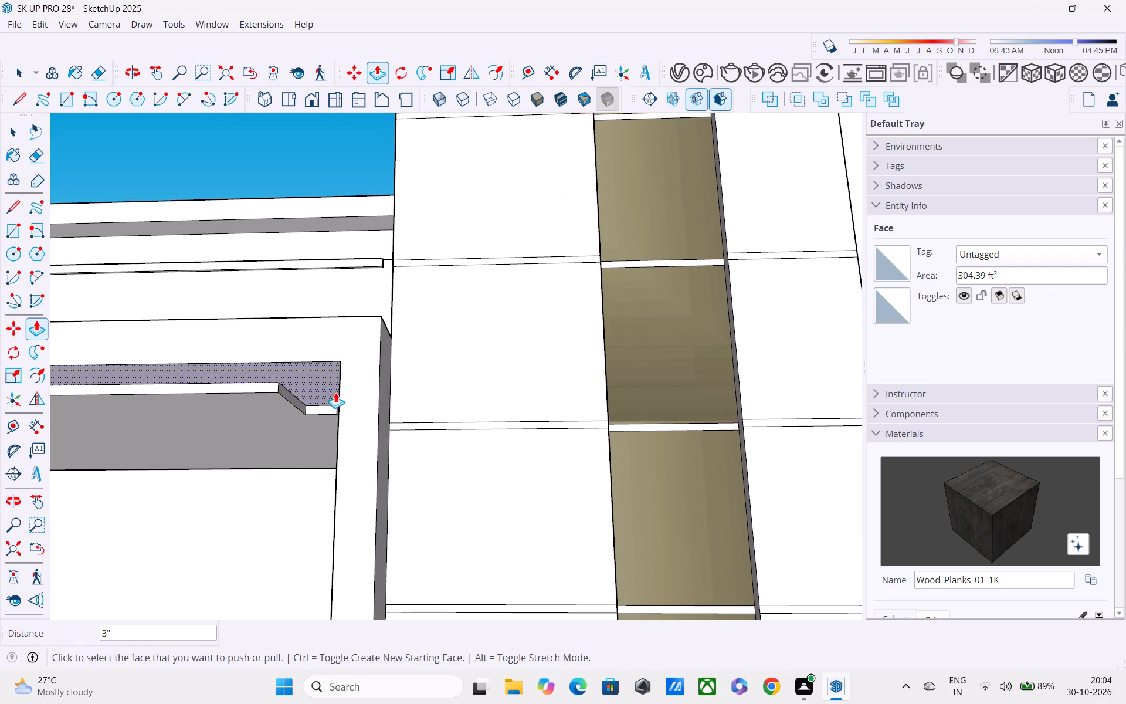
left_click(299, 404)
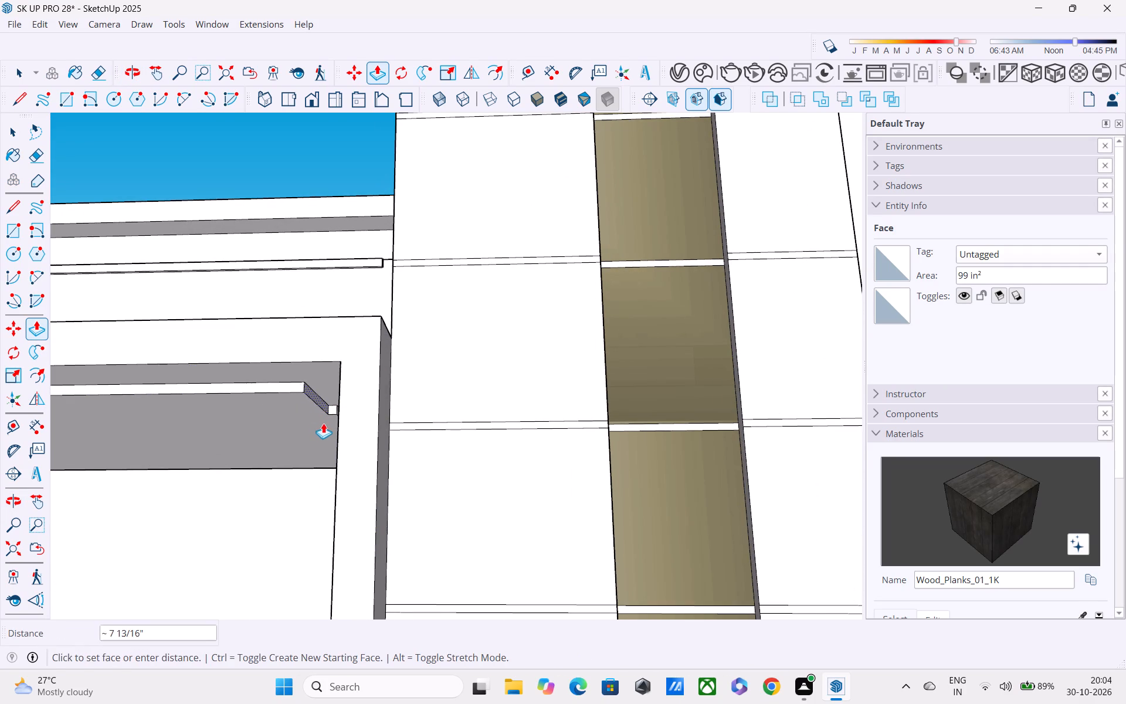
middle_click_drag(327, 424, 381, 412)
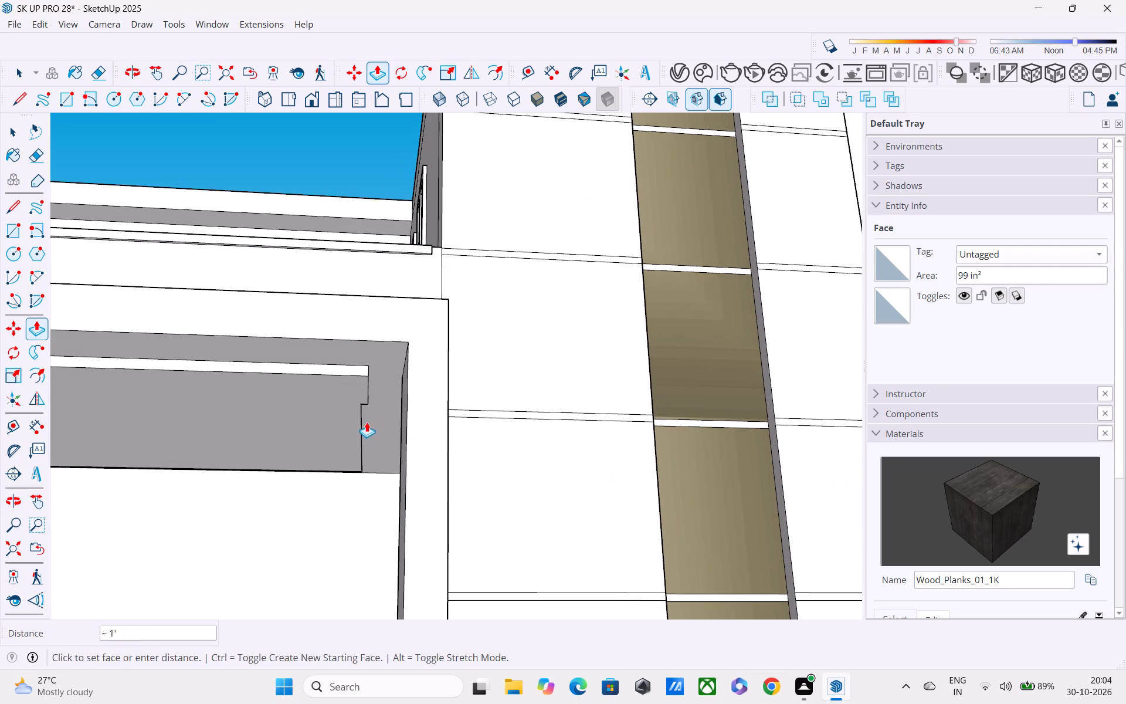
left_click(363, 424)
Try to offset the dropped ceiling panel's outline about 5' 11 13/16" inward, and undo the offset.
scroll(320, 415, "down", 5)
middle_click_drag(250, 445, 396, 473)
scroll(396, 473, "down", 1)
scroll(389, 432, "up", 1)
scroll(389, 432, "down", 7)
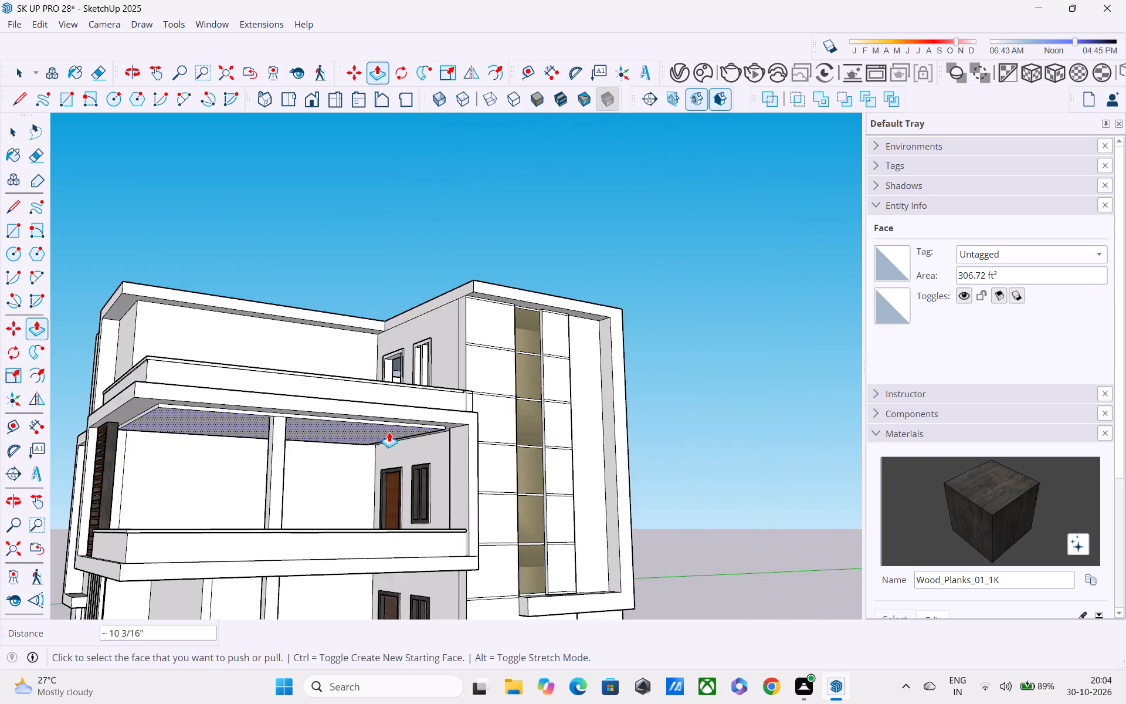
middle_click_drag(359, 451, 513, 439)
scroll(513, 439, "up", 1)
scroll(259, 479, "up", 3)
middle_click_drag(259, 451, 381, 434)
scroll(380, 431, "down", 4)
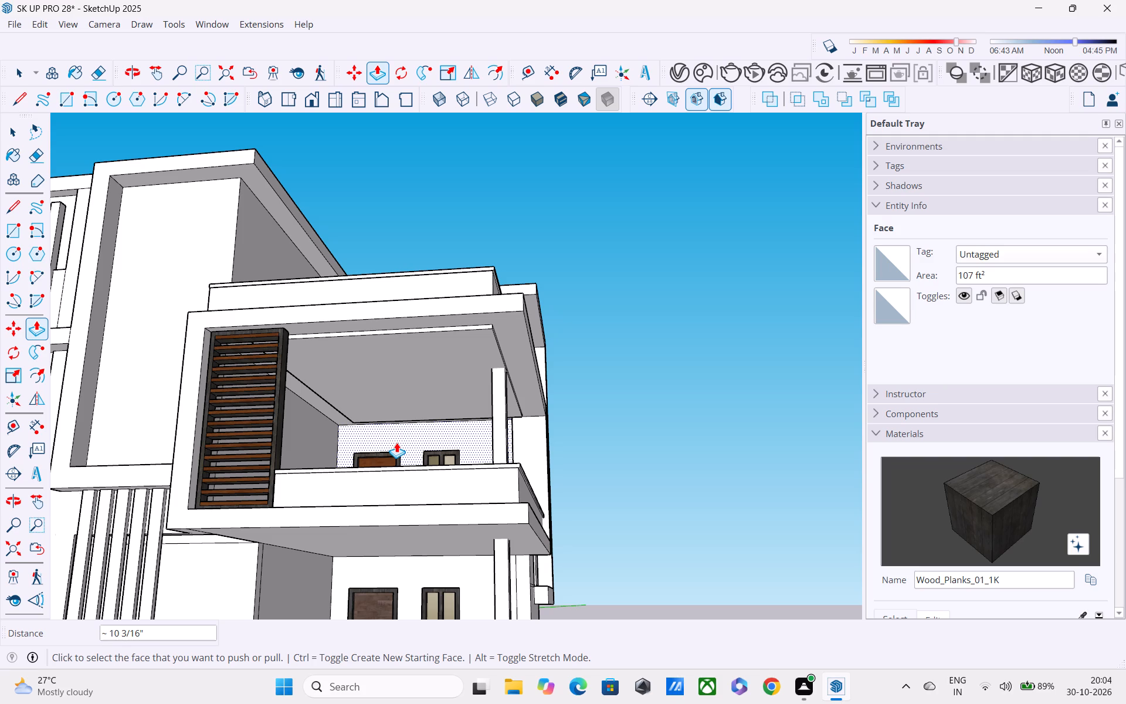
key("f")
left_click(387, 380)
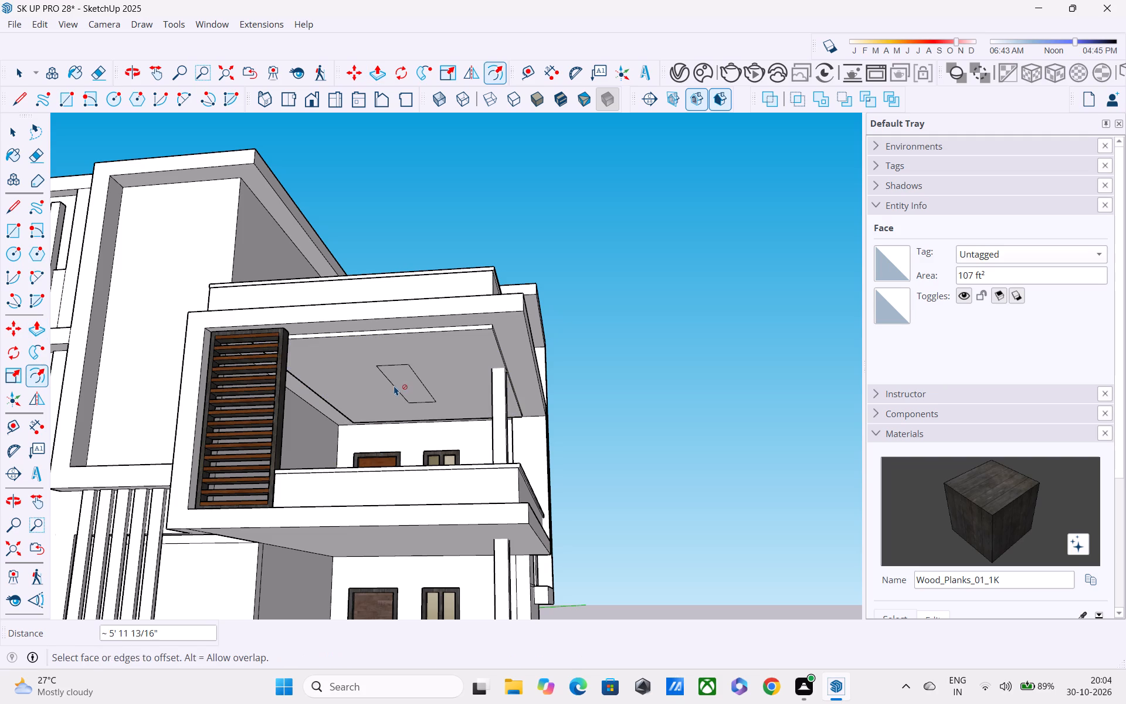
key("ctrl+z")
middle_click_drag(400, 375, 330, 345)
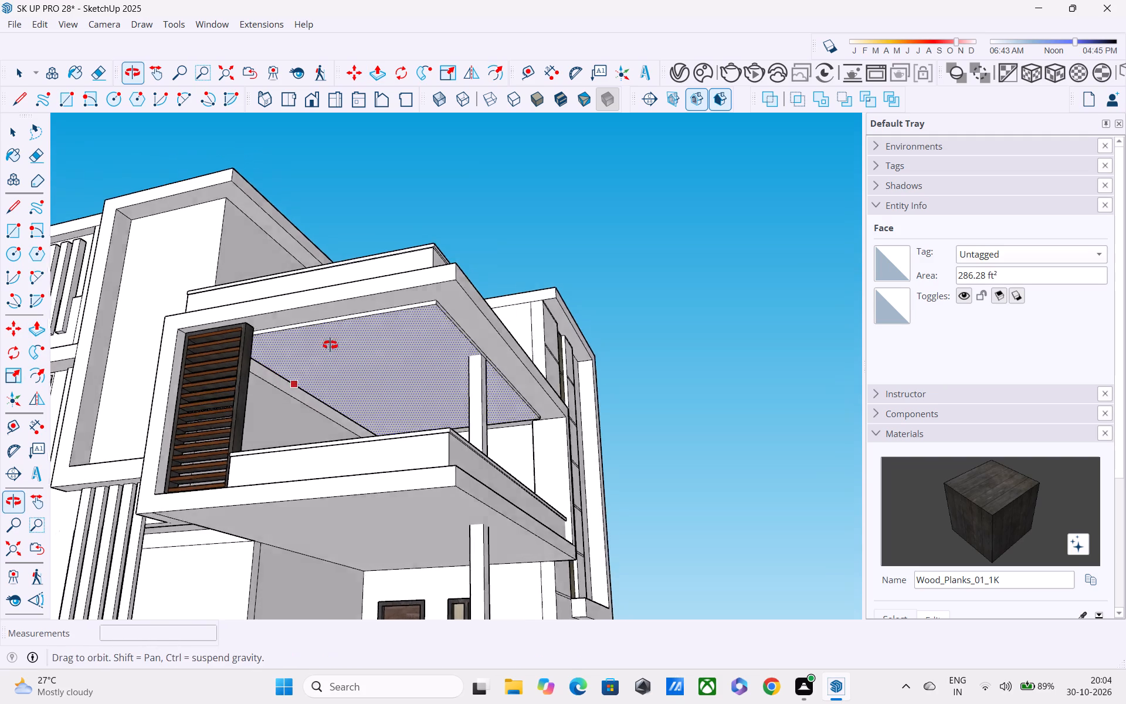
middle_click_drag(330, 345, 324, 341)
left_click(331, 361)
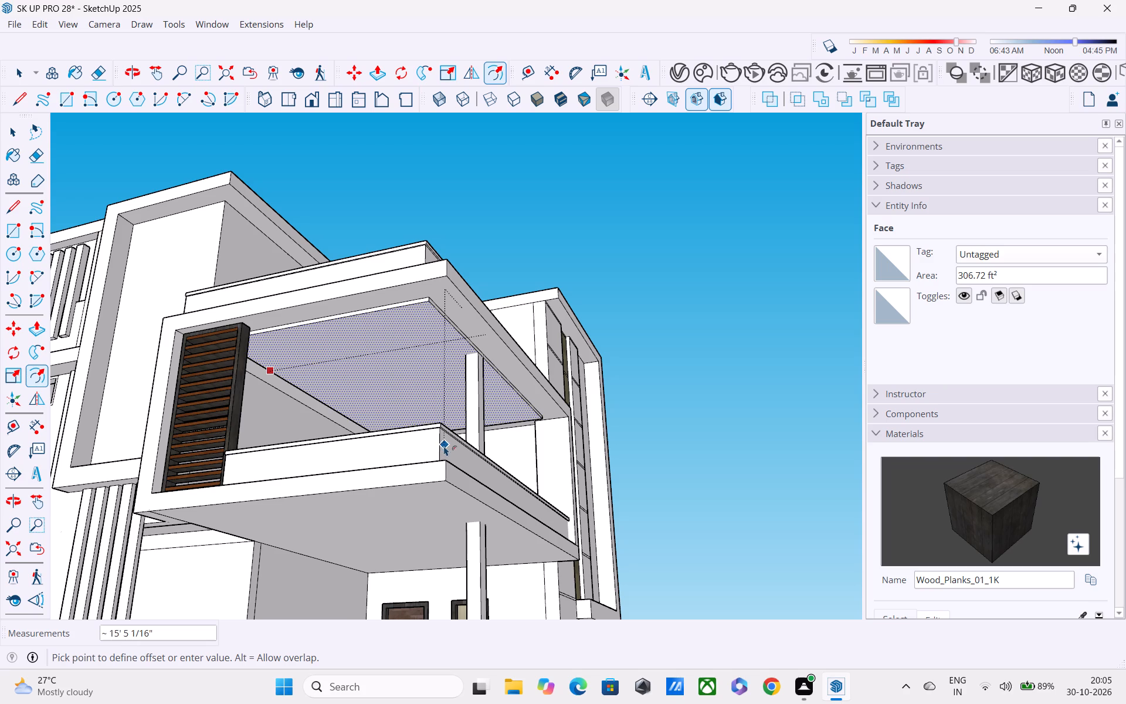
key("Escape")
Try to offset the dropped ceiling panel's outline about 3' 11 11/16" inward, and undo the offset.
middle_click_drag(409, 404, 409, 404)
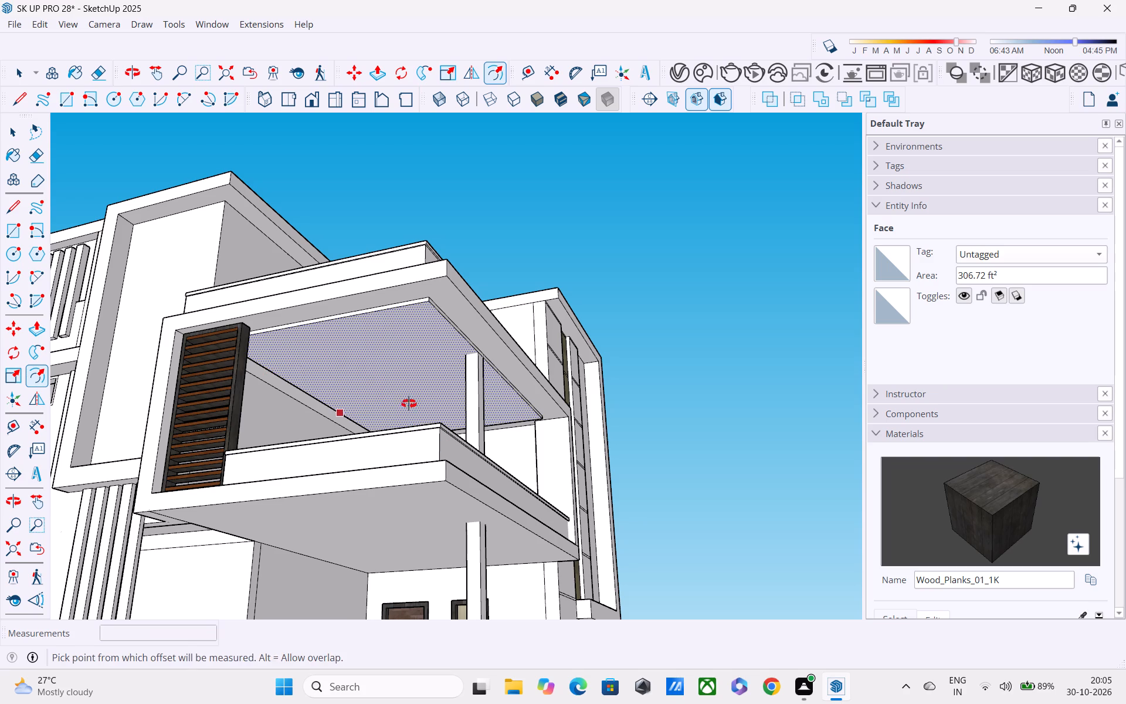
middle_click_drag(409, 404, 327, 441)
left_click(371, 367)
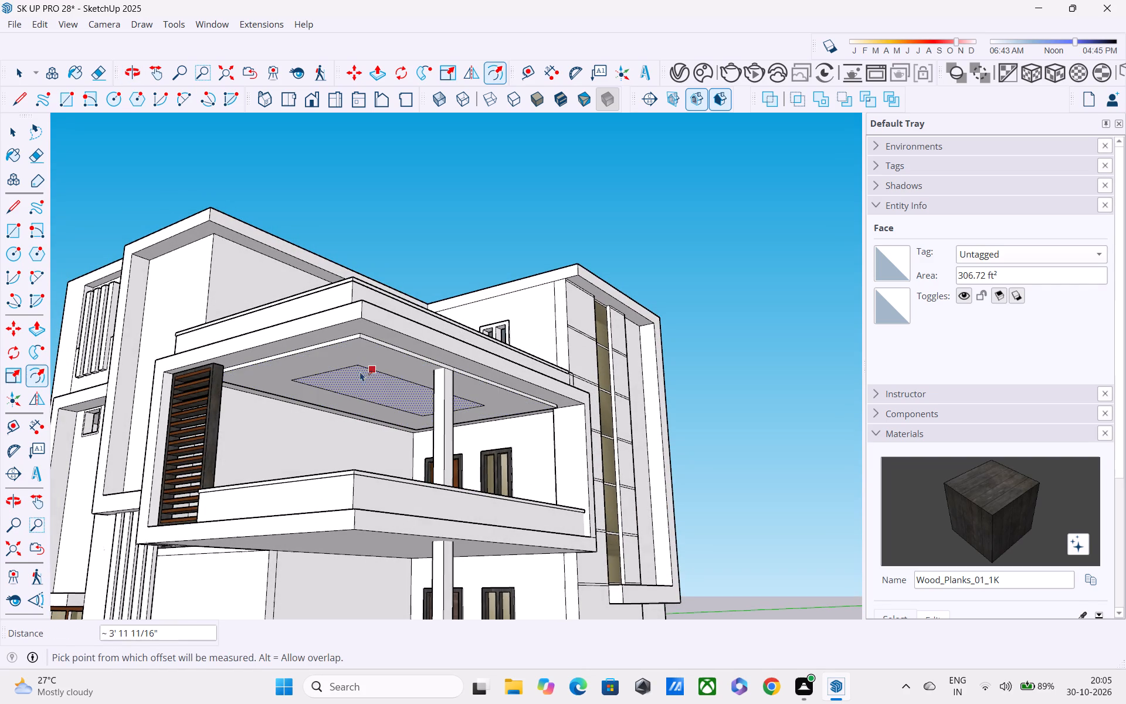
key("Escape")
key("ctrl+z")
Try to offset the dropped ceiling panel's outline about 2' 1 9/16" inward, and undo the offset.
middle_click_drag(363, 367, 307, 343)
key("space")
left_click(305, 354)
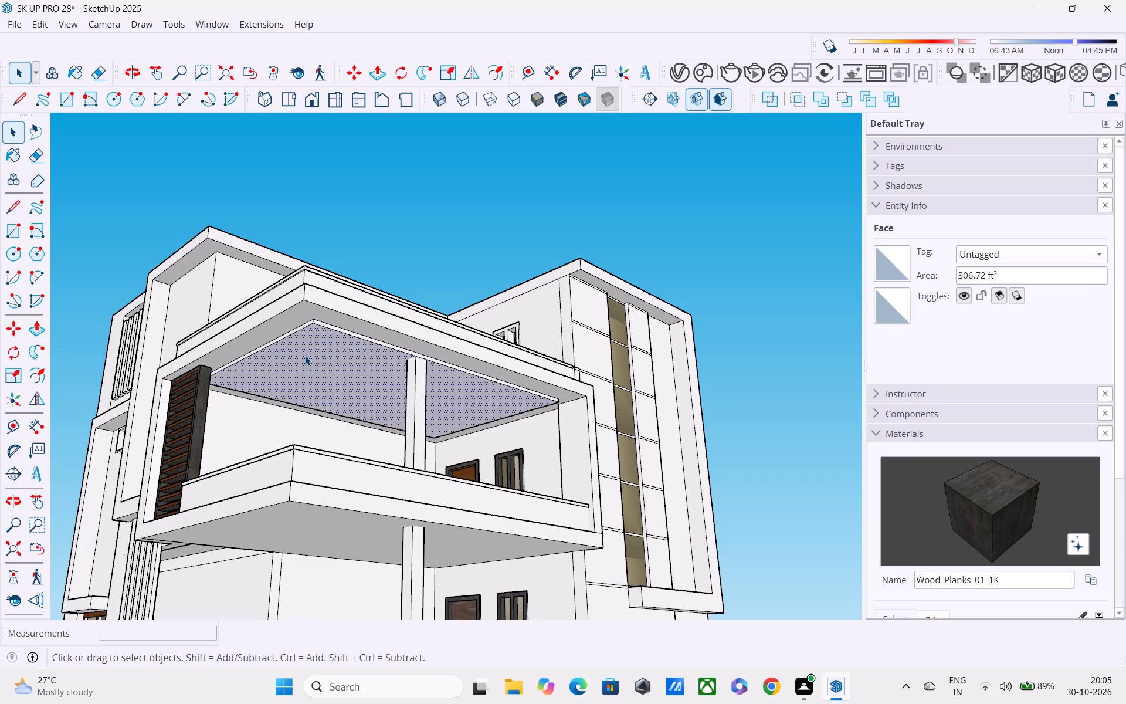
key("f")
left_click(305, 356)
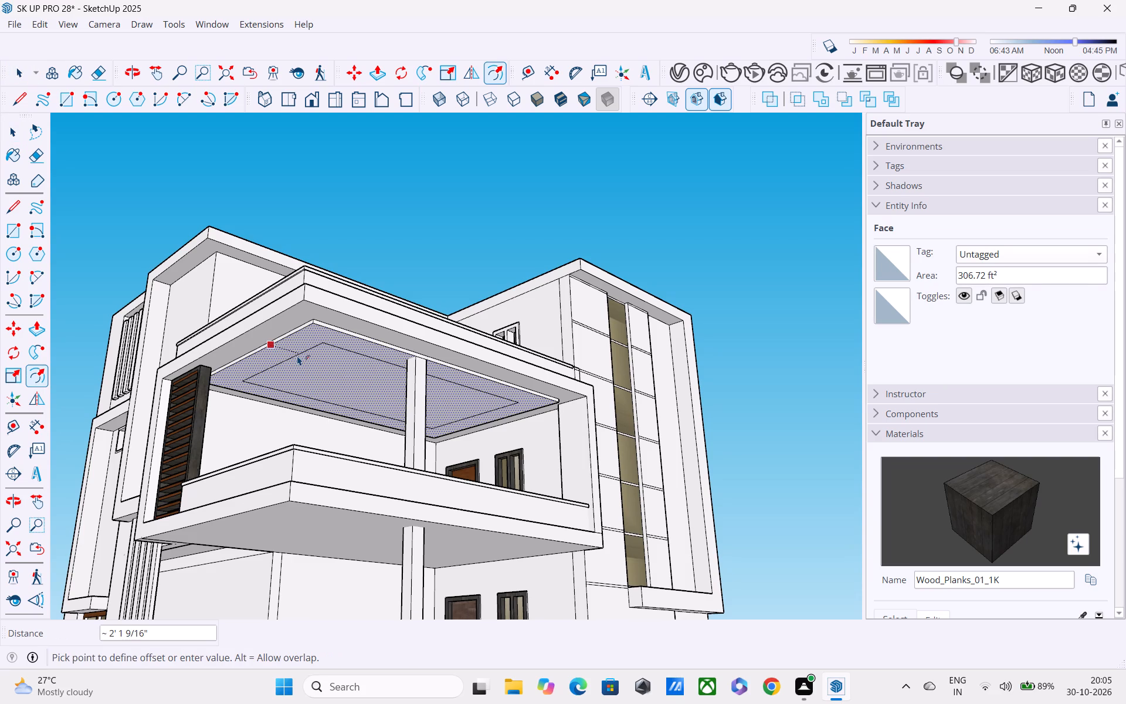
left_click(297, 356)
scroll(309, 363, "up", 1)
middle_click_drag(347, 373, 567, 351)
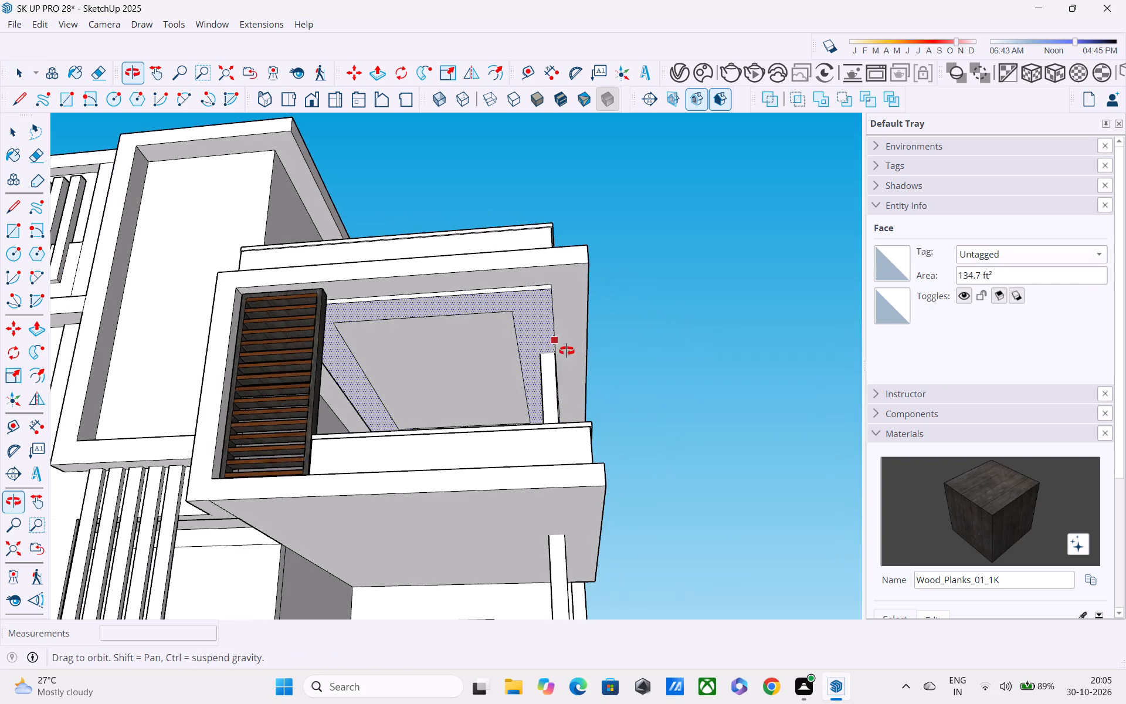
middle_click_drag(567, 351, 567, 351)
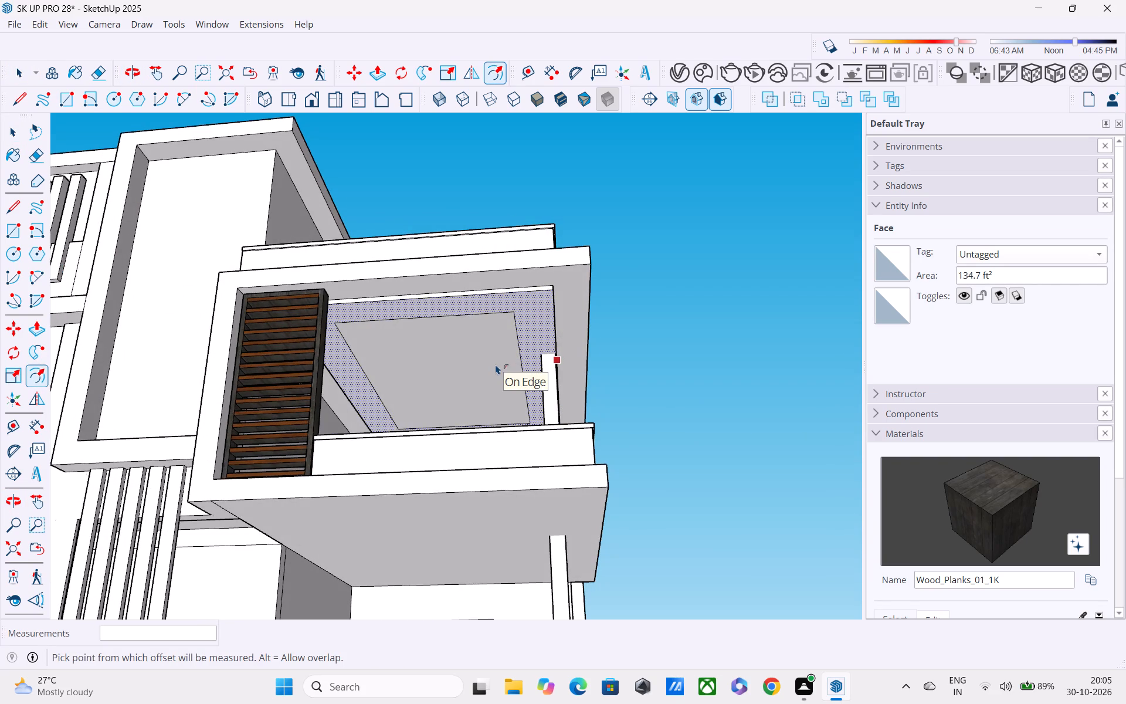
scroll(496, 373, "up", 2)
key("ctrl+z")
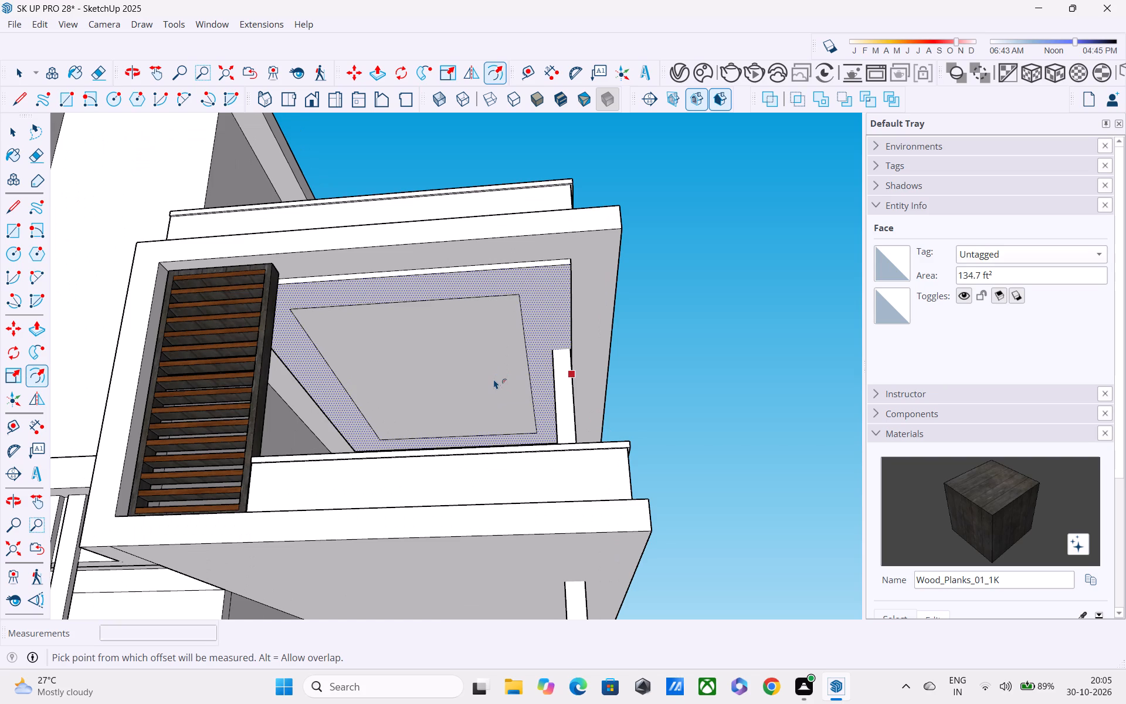
Offset the dropped ceiling panel's outline about 1' 2 9/16" inward.
left_click(501, 351)
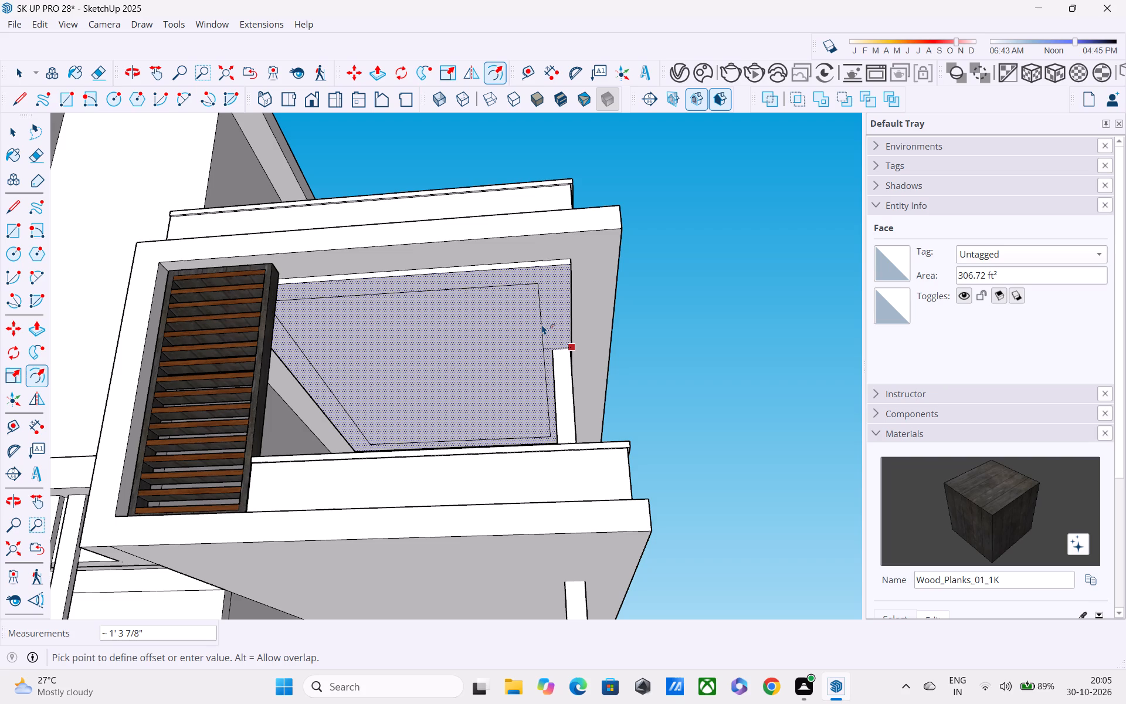
left_click(544, 330)
key("space")
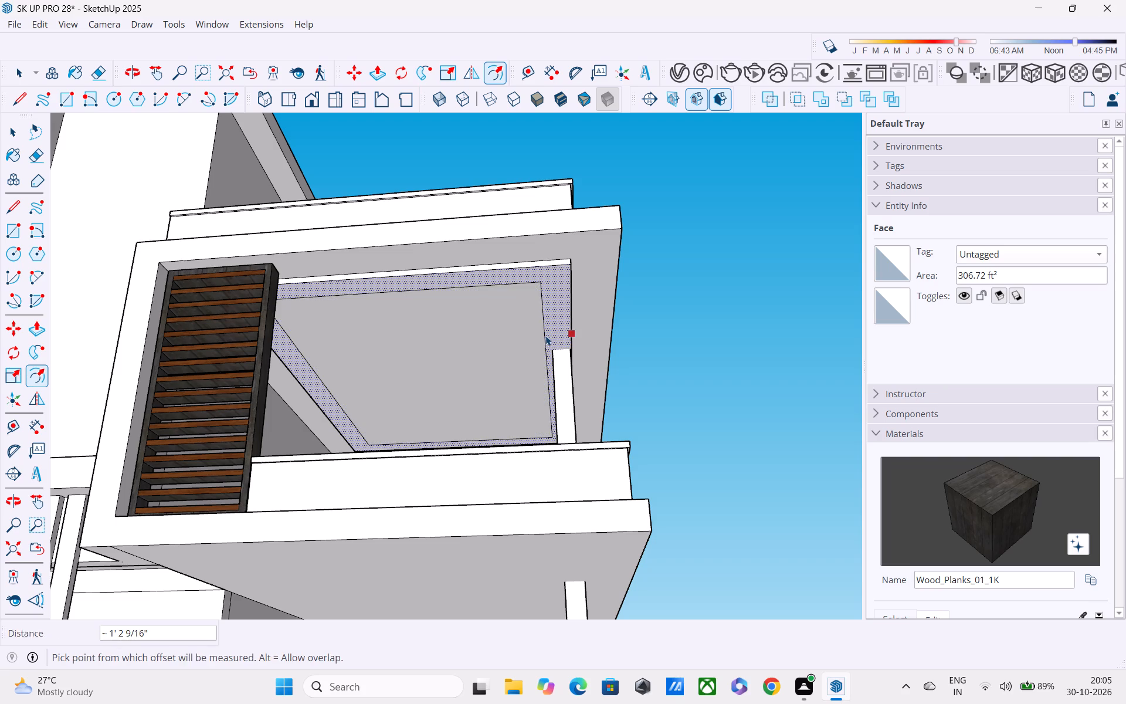
Draw a narrow rectangle about 10" by 15' 9 3/4" inside the offset ceiling outline, along its side nearest the side wall.
middle_click_drag(545, 340, 505, 322)
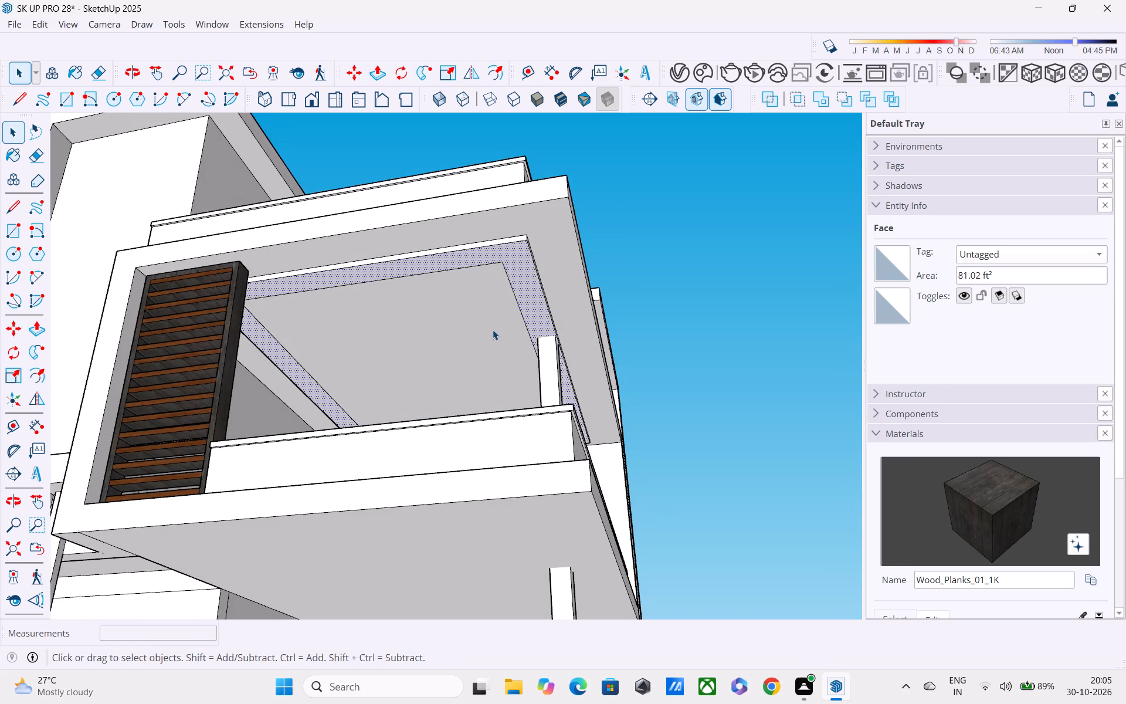
key("r")
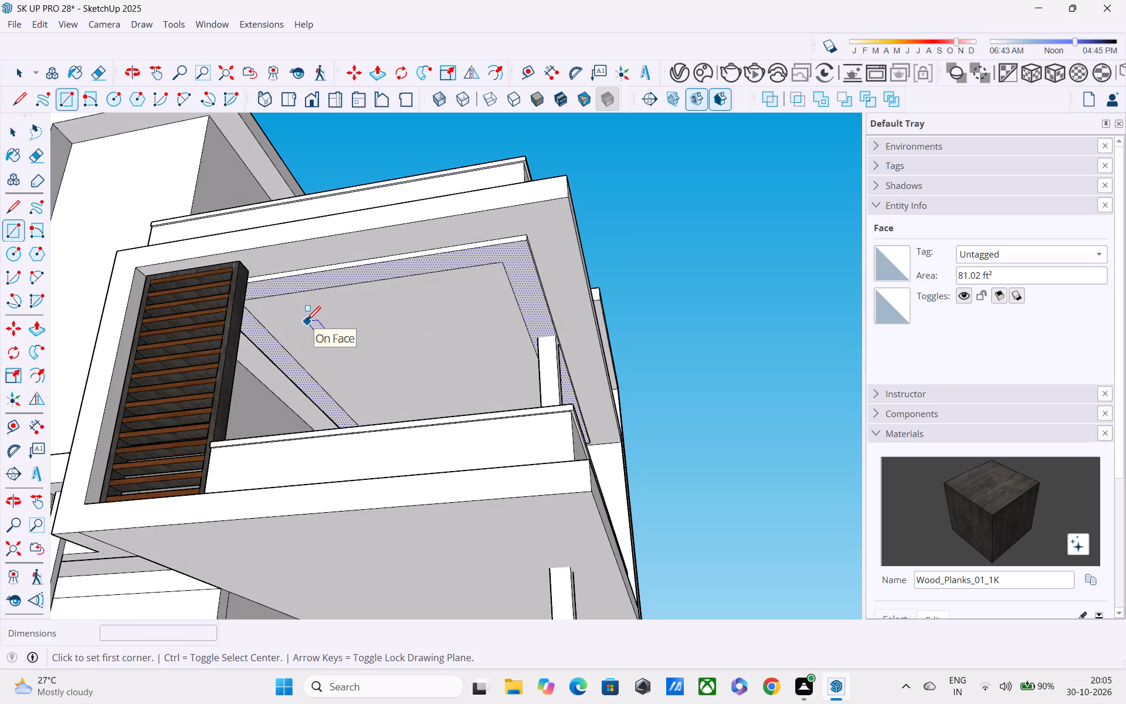
middle_click_drag(309, 324, 371, 328)
middle_click_drag(348, 324, 331, 306)
middle_click_drag(343, 322, 396, 377, "shift")
scroll(385, 365, "up", 2)
middle_click_drag(360, 357, 286, 402)
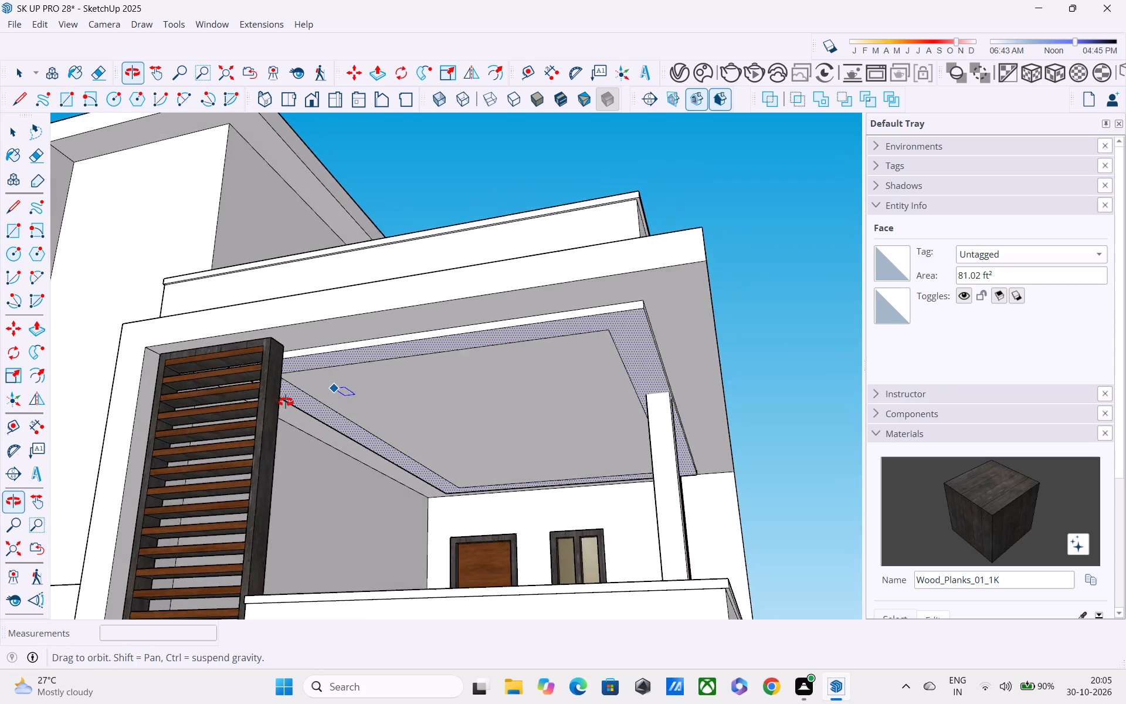
middle_click_drag(286, 402, 280, 390)
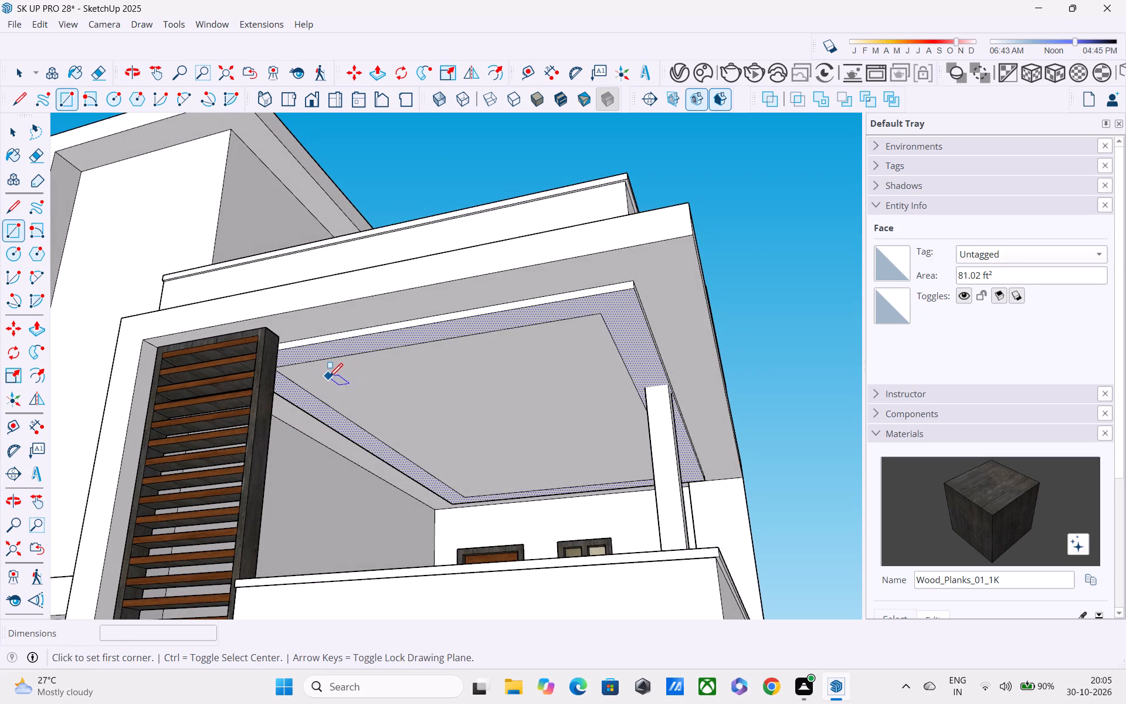
left_click(331, 380)
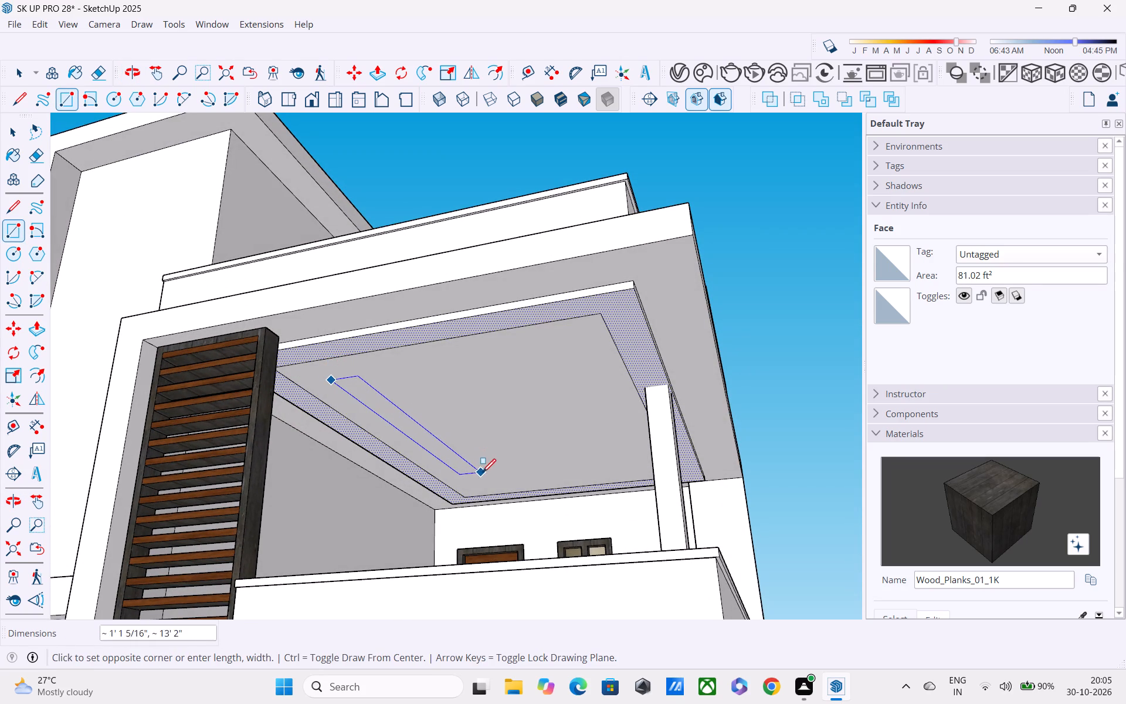
scroll(498, 479, "up", 6)
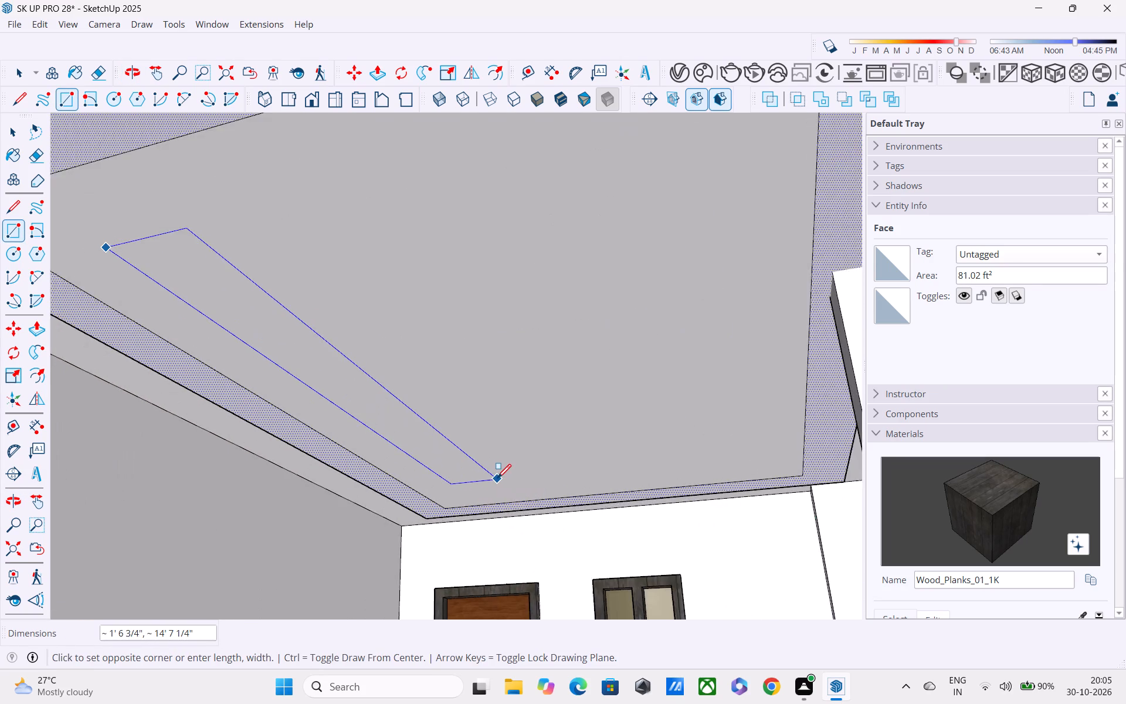
scroll(497, 479, "up", 3)
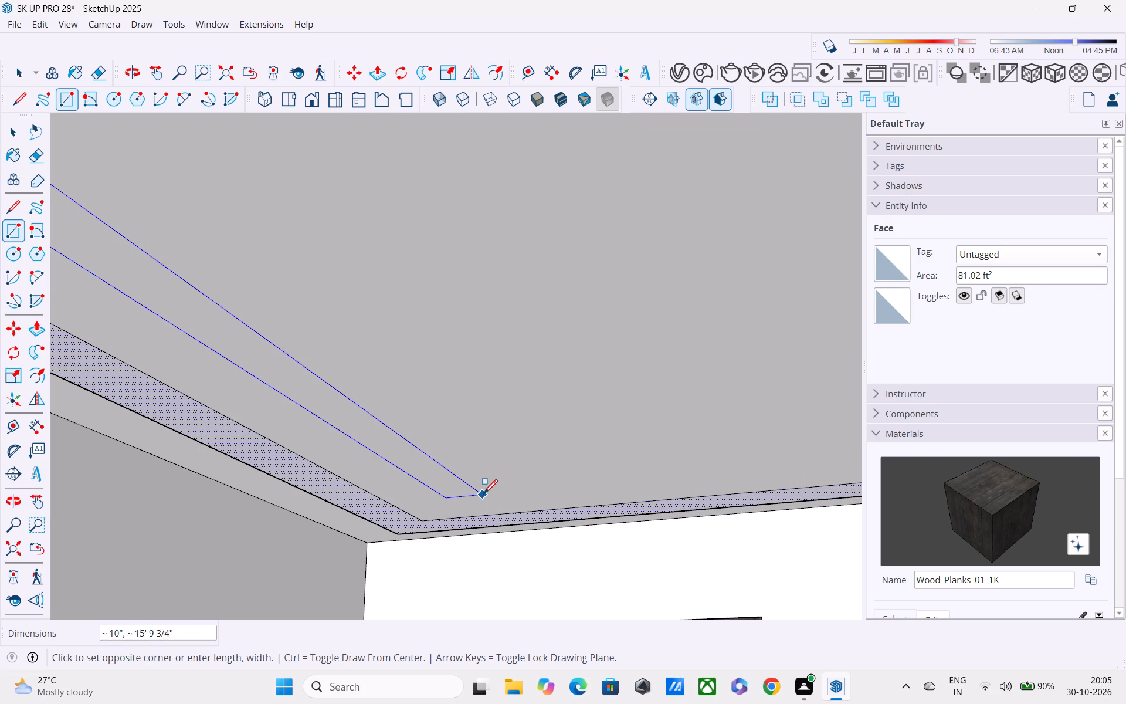
left_click(484, 495)
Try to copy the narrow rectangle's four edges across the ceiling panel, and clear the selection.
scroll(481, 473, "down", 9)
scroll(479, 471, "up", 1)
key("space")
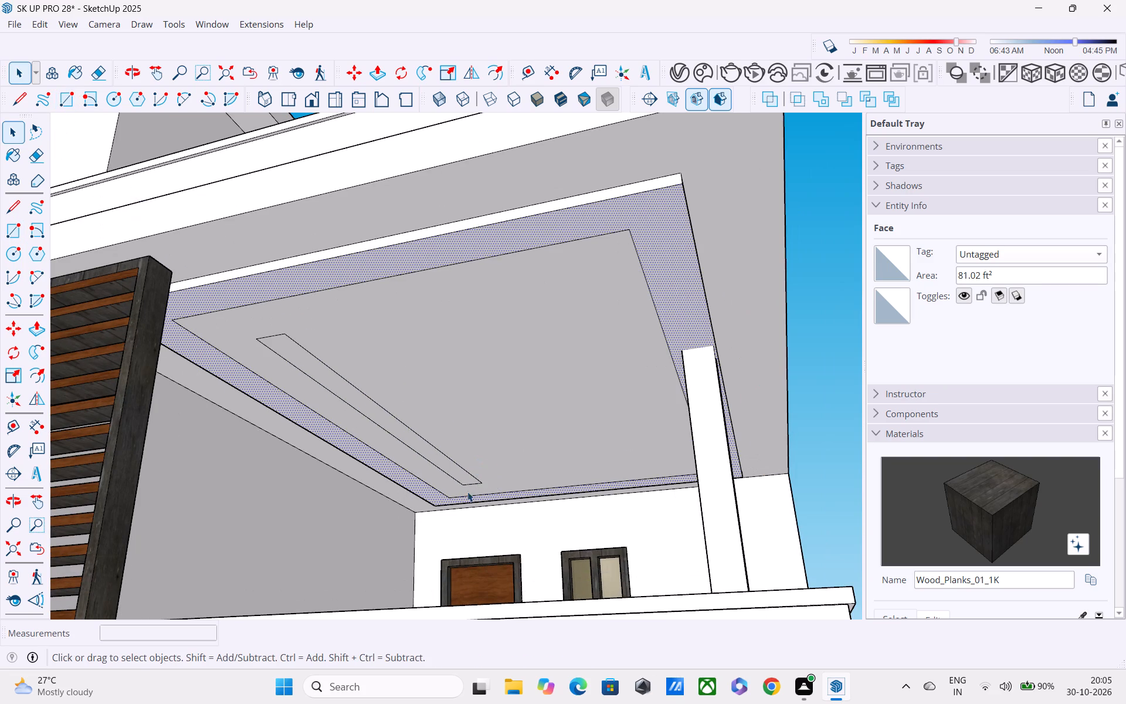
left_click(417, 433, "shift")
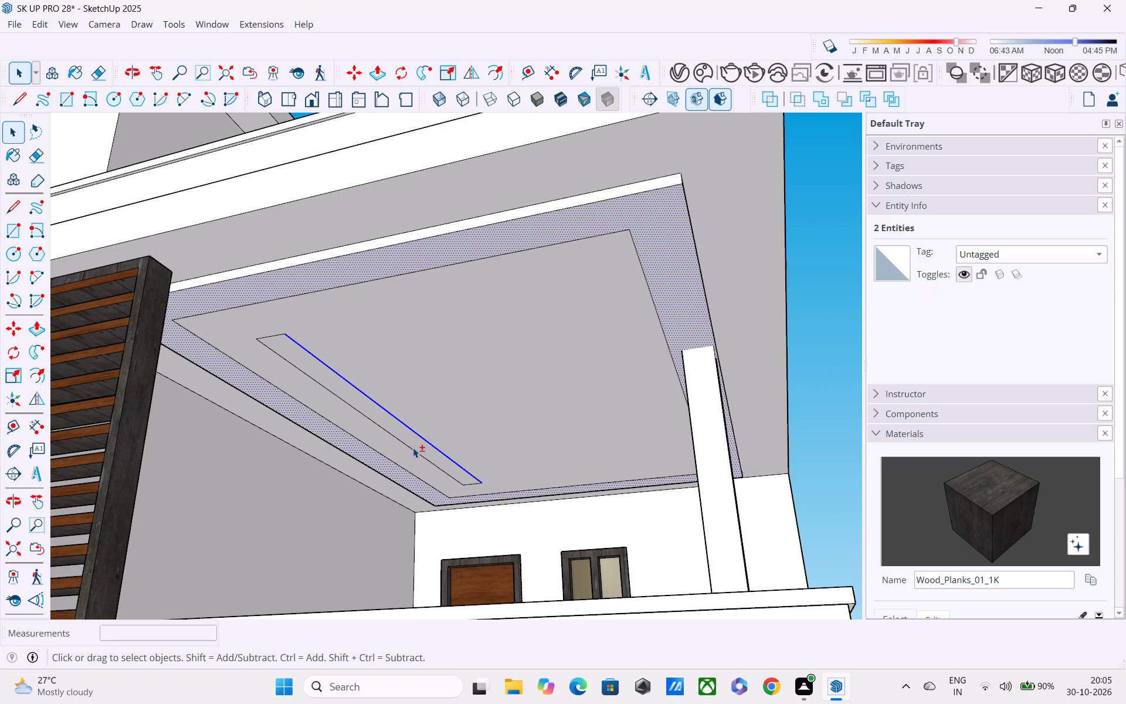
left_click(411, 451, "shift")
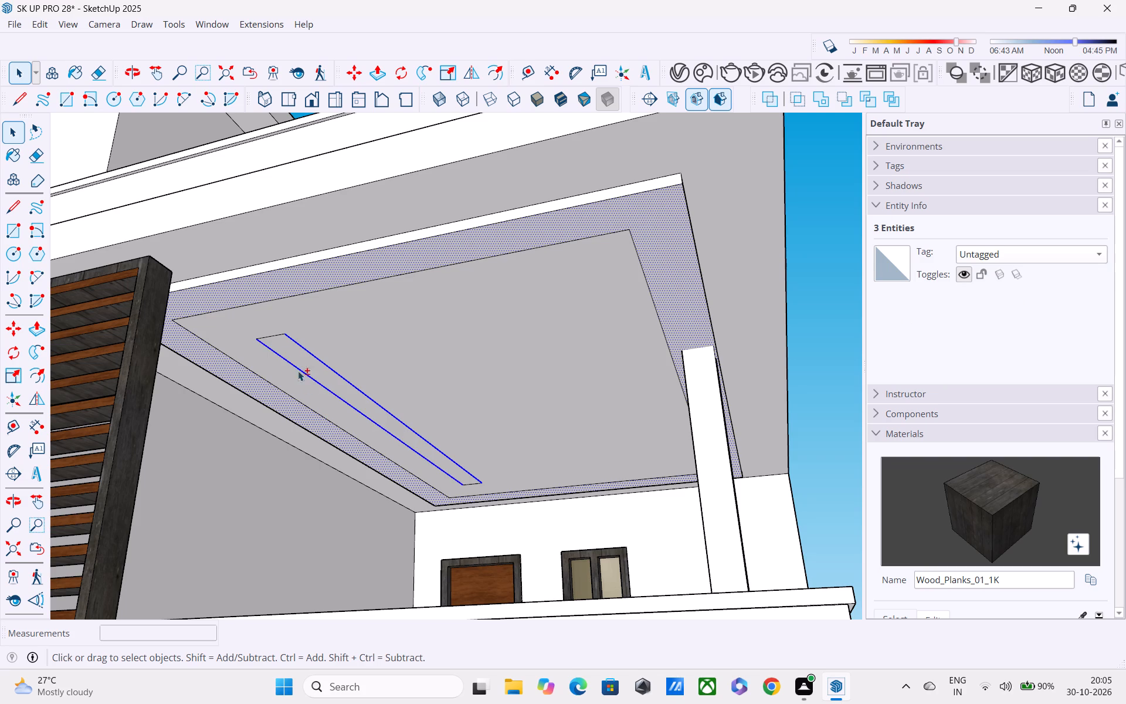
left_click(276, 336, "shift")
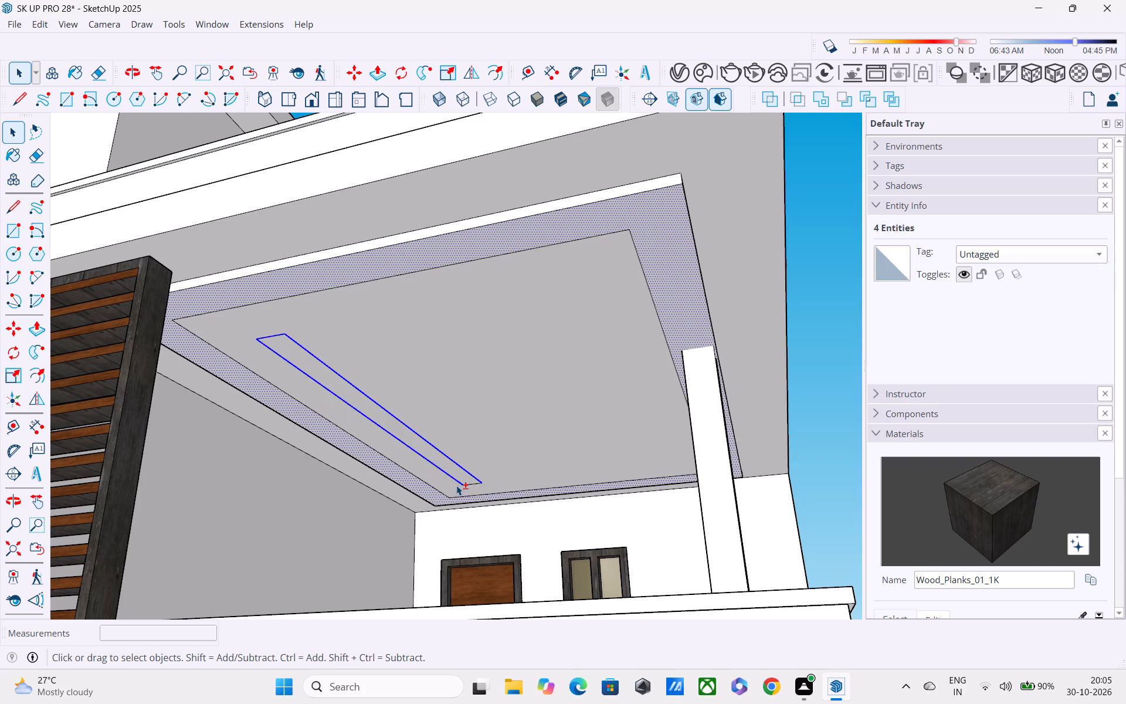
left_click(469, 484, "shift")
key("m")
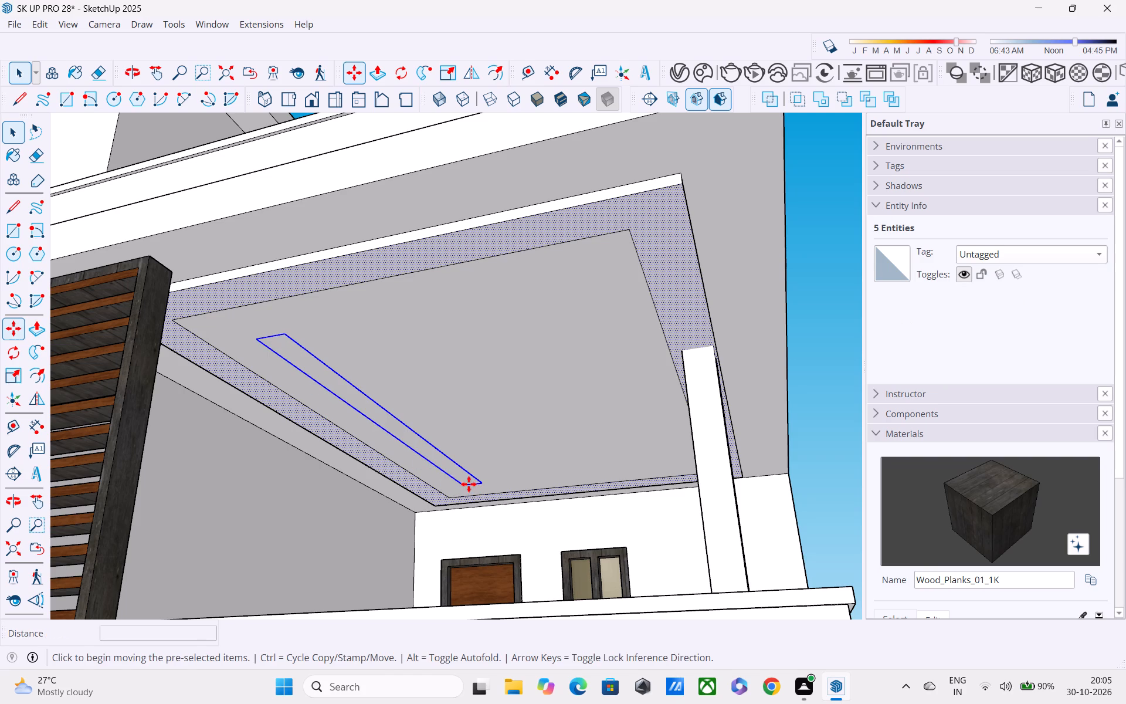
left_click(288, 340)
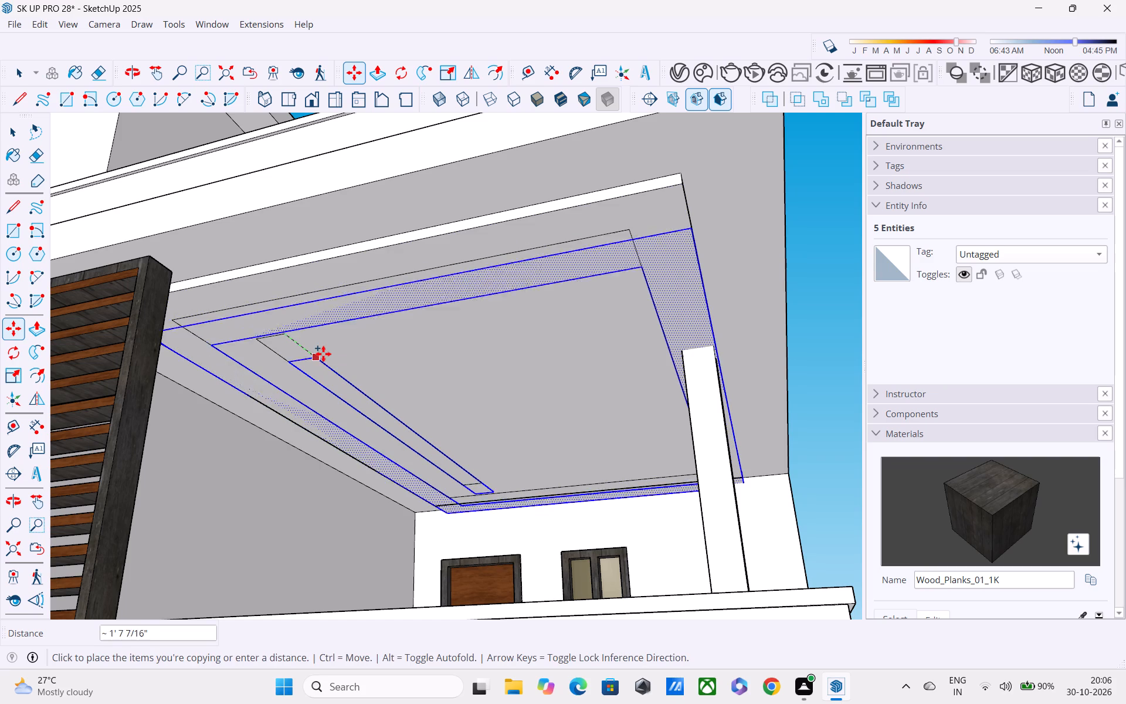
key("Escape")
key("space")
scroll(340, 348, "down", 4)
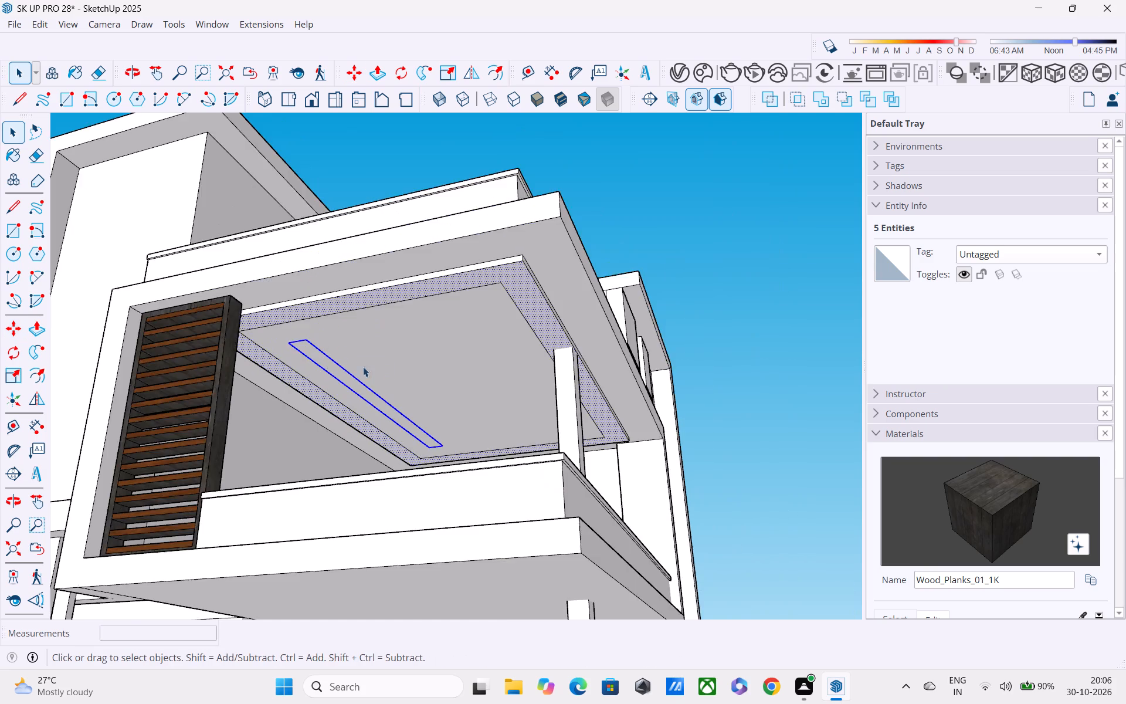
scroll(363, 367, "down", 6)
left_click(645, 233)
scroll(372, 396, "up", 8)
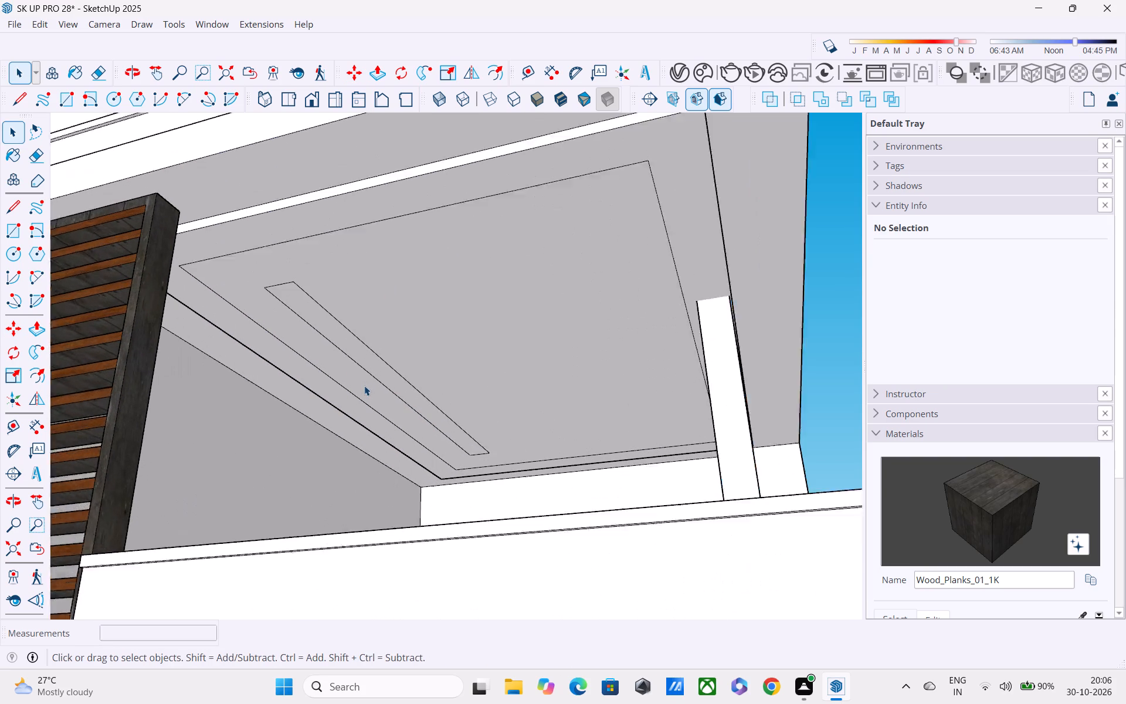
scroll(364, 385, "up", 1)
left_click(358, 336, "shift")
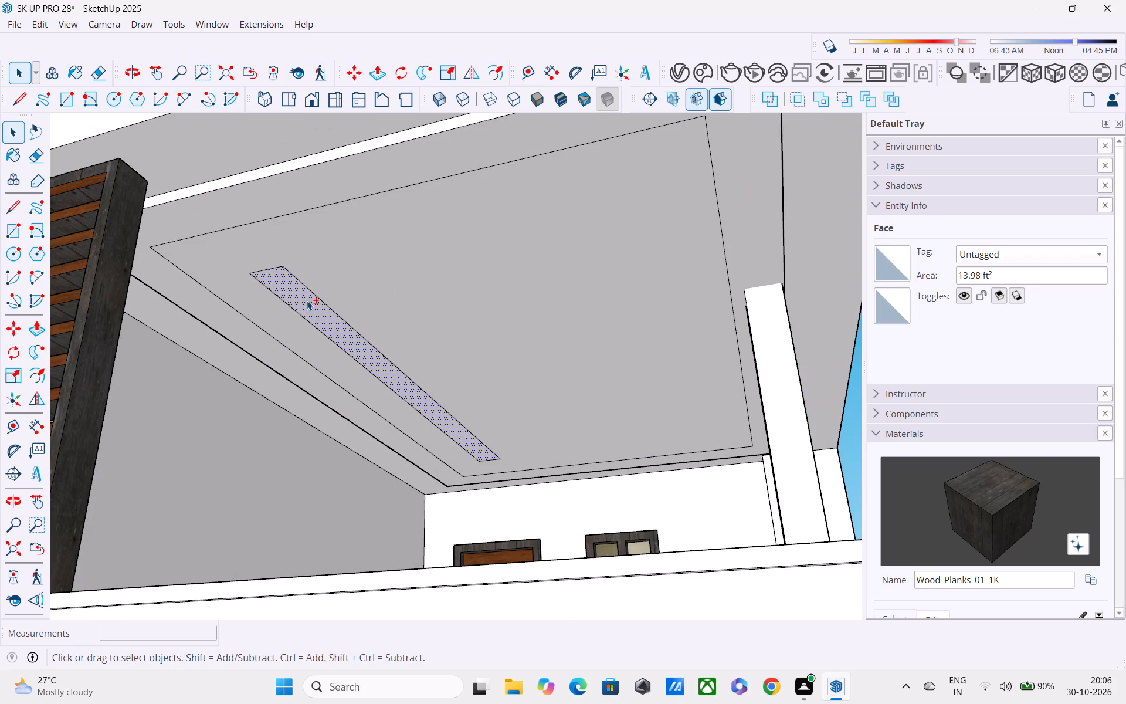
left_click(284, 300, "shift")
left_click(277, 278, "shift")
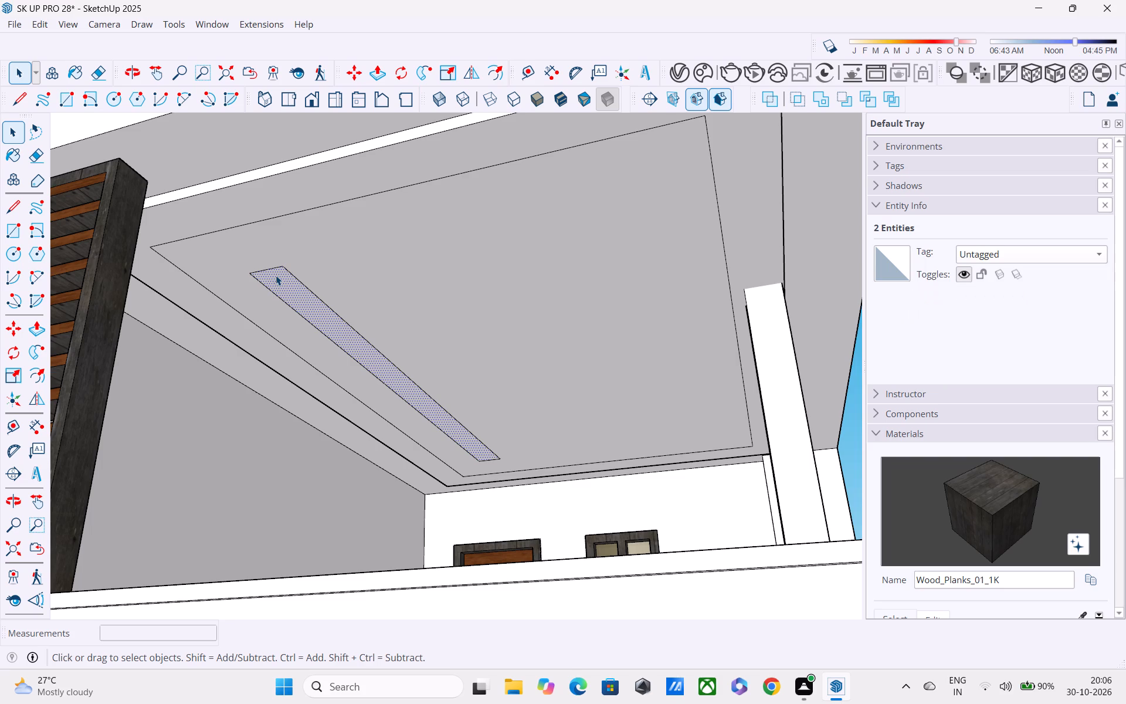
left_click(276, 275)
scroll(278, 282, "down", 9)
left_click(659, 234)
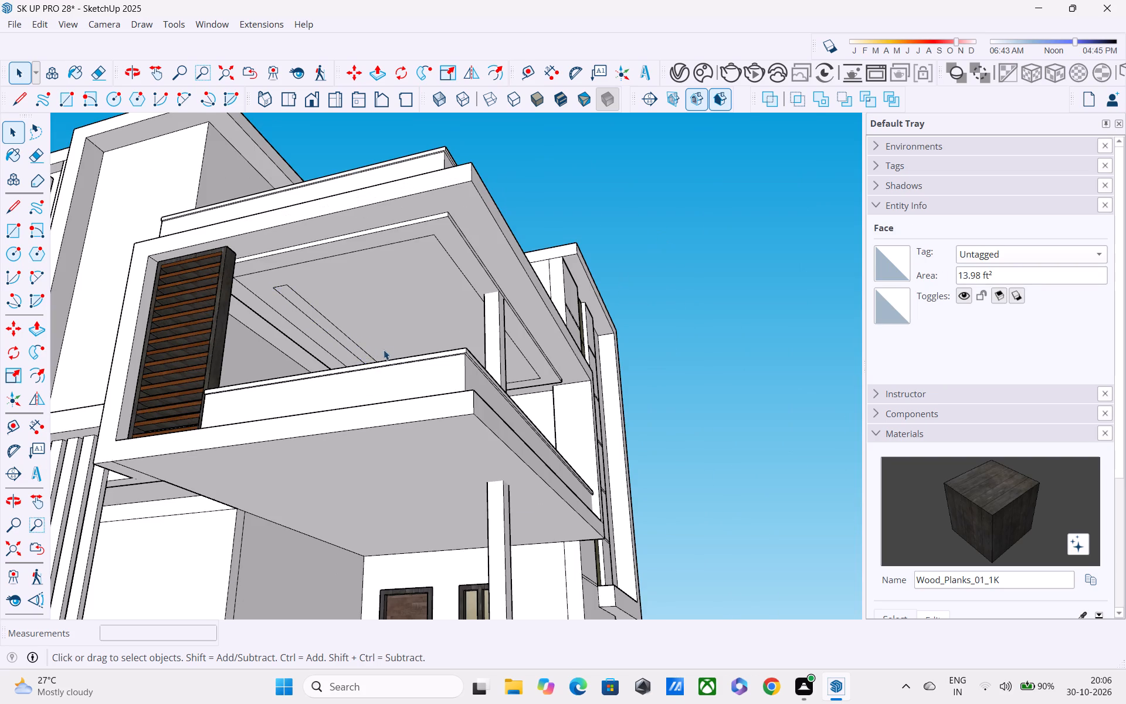
Copy the narrow rectangle's four edges about 7' 9 3/16" across the ceiling panel and divide the distance to make five evenly spaced strips.
scroll(370, 340, "up", 4)
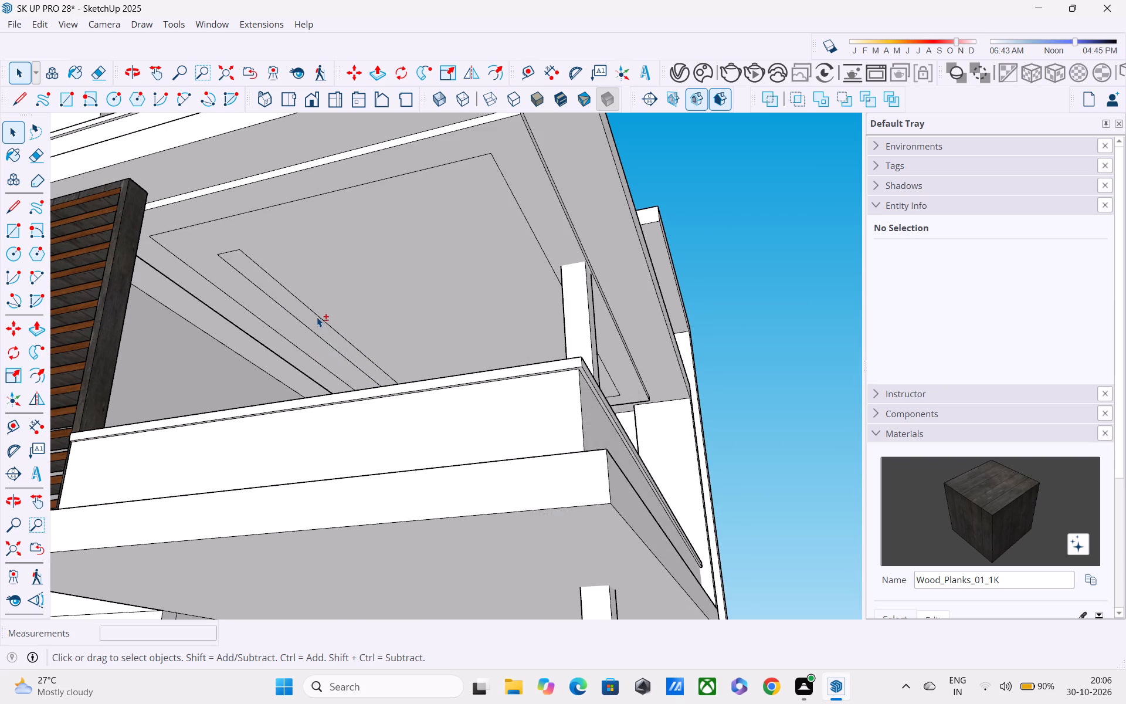
left_click(317, 316, "shift")
left_click(313, 334, "shift")
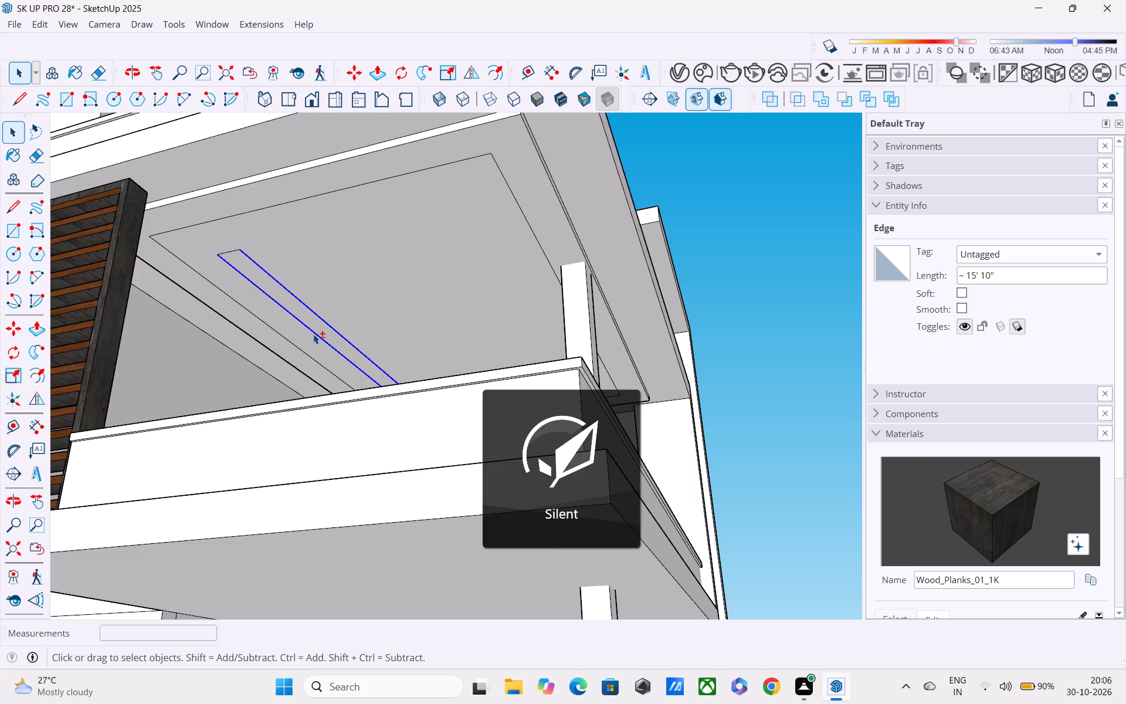
left_click(232, 253, "shift")
middle_click_drag(314, 318, 266, 332, "shift")
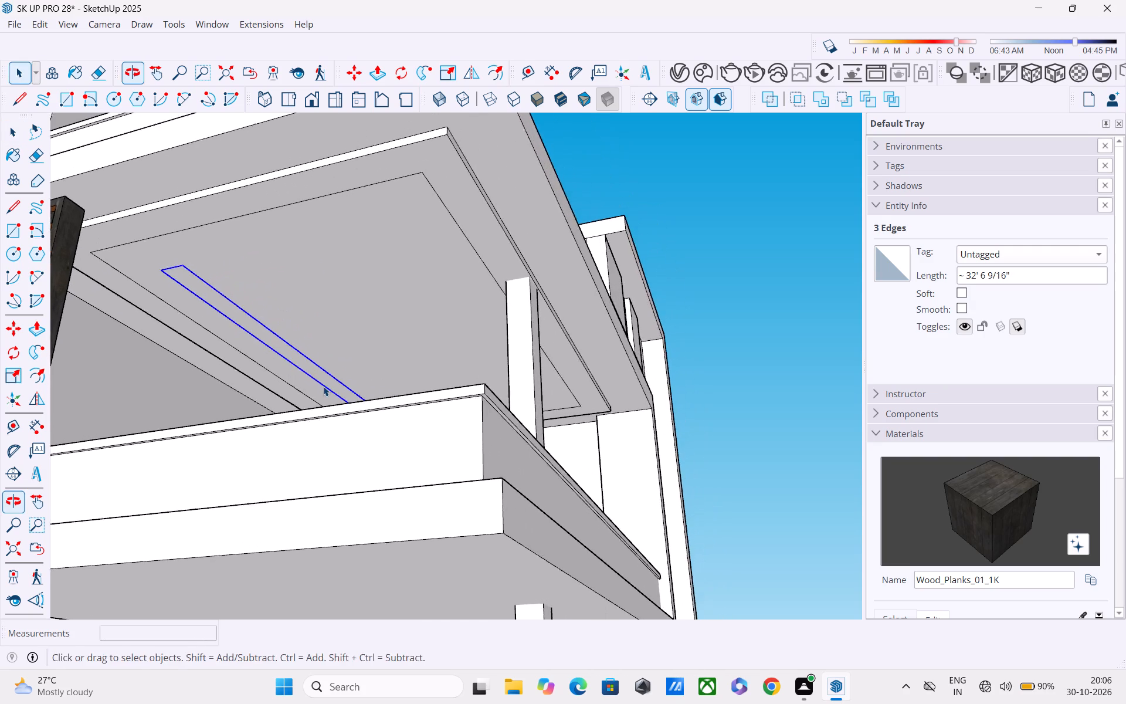
scroll(323, 386, "up", 3)
middle_click_drag(324, 386, 358, 454)
scroll(403, 457, "up", 4, "shift")
middle_click_drag(409, 459, 388, 395, "shift")
scroll(390, 401, "up", 3)
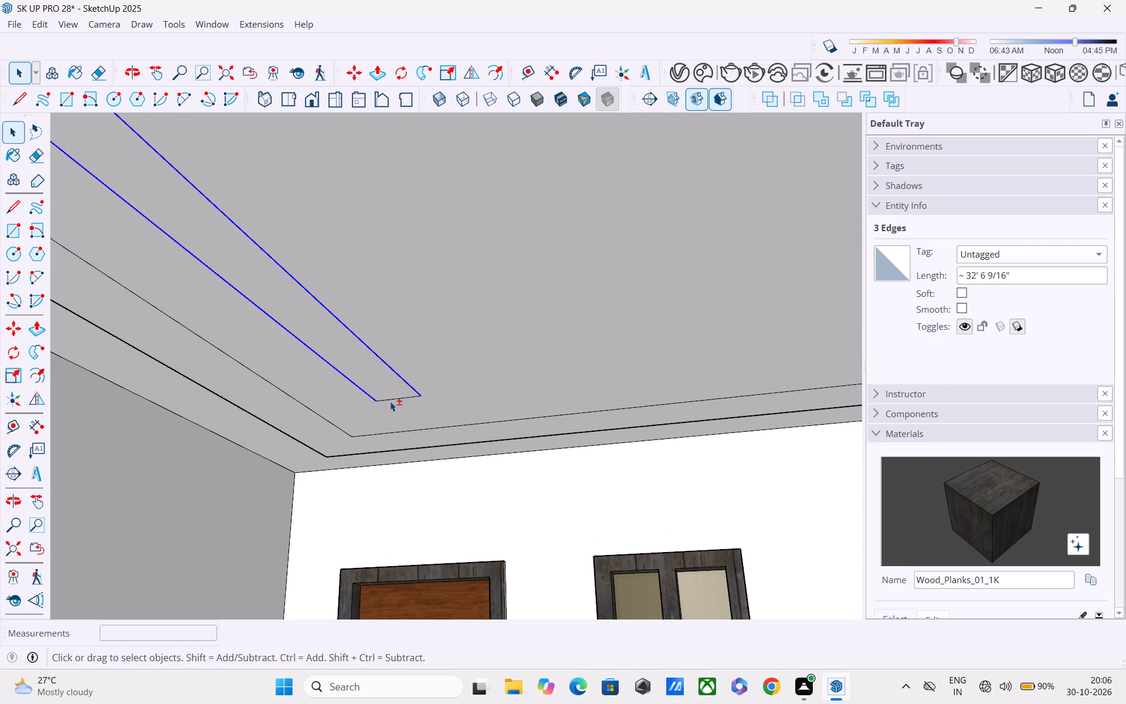
left_click(398, 400, "shift")
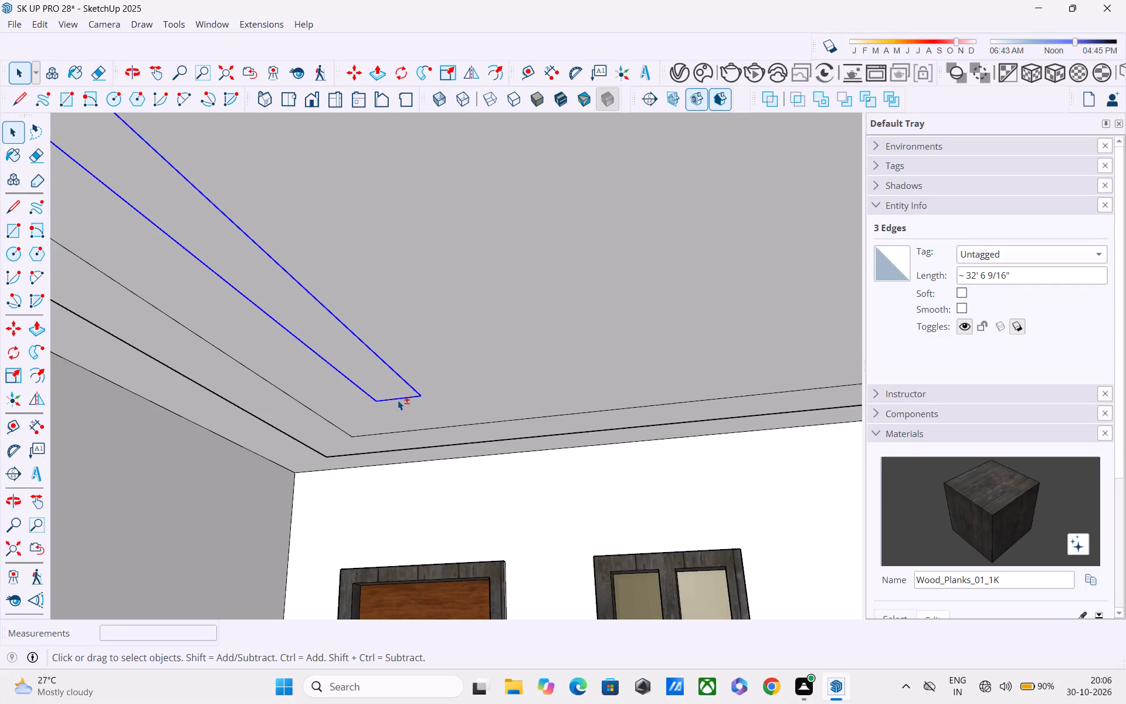
scroll(398, 400, "down", 5, "shift")
scroll(399, 404, "down", 2)
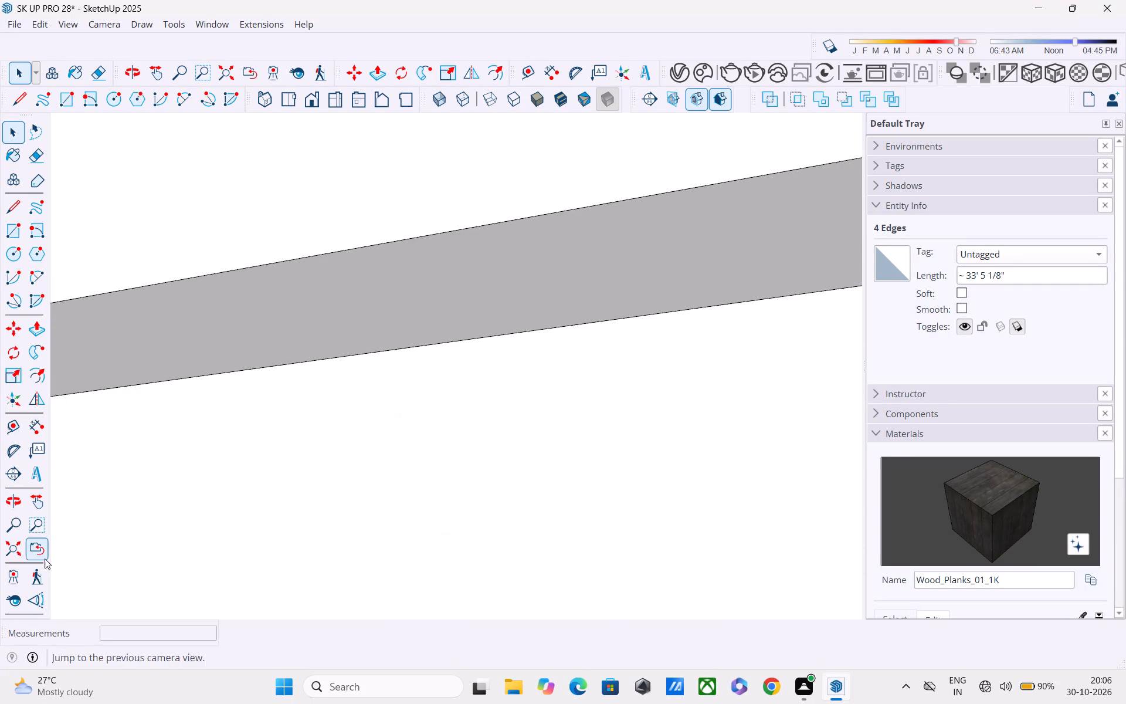
left_click(18, 550)
middle_click_drag(336, 519, 402, 580)
scroll(586, 496, "up", 2)
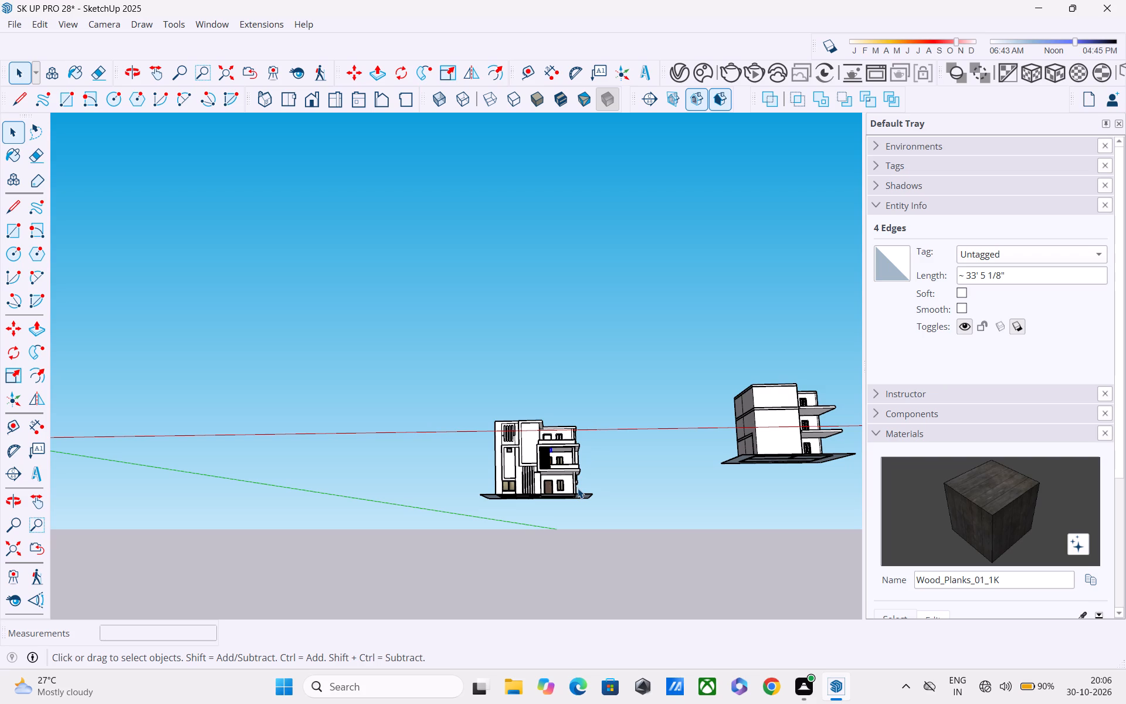
scroll(586, 471, "up", 4)
middle_click_drag(586, 469, 440, 443)
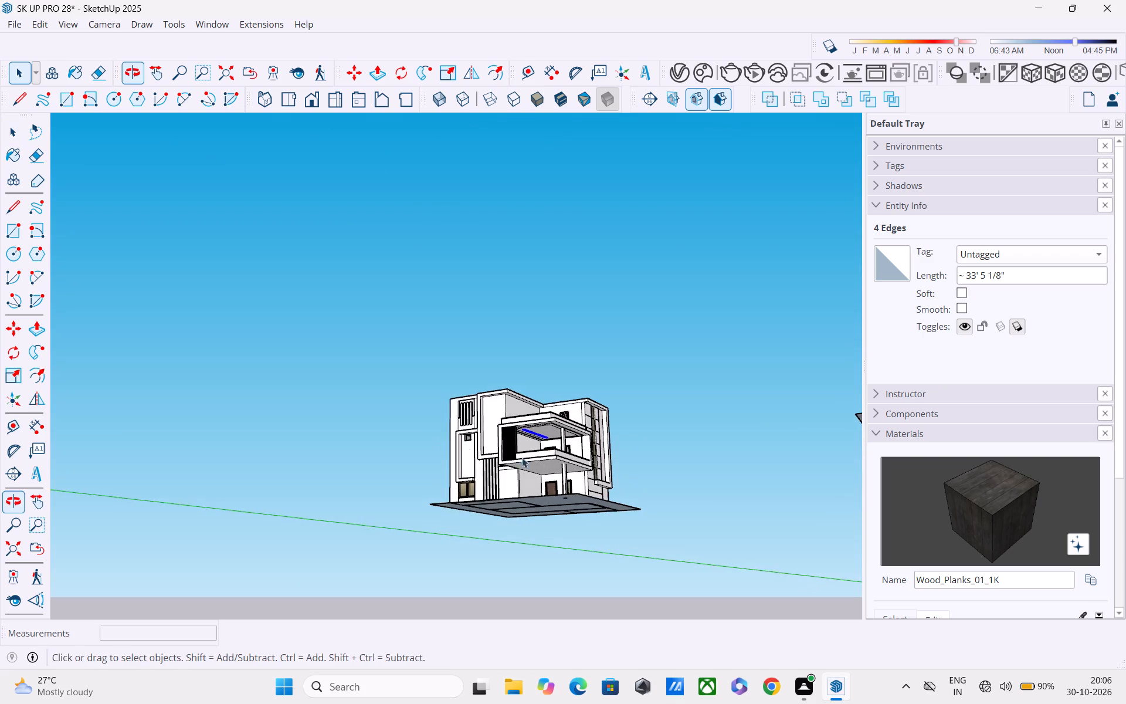
scroll(544, 446, "up", 7)
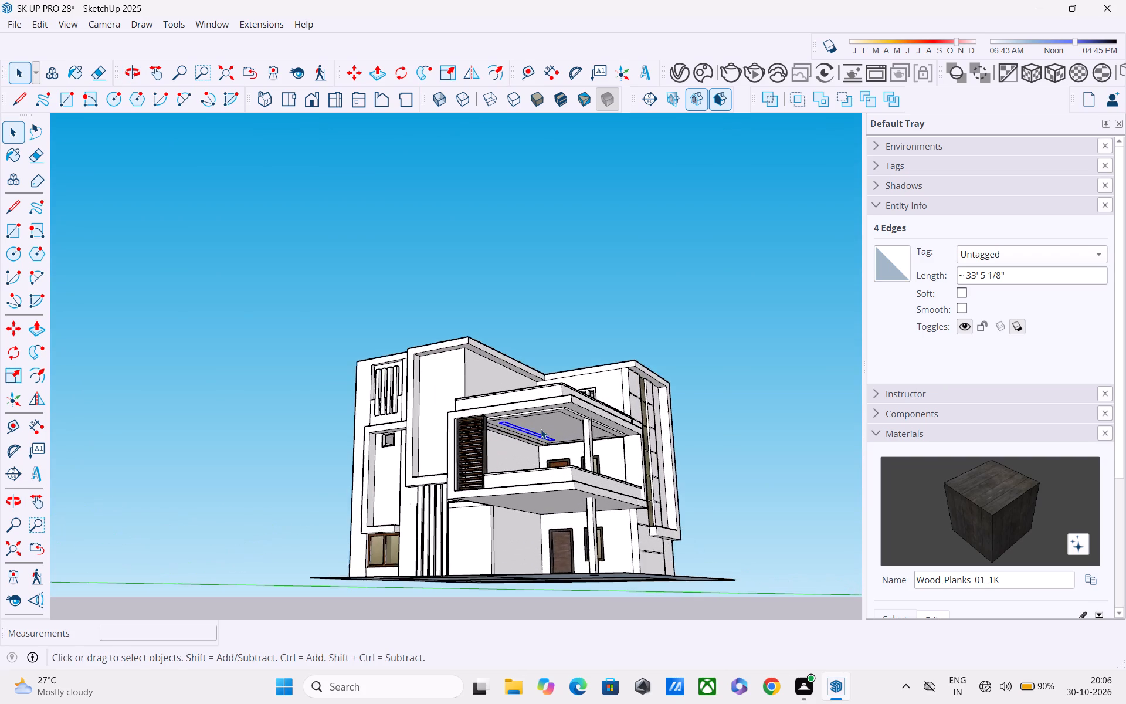
scroll(541, 429, "up", 2)
middle_click_drag(541, 429, 525, 394)
scroll(525, 392, "up", 1)
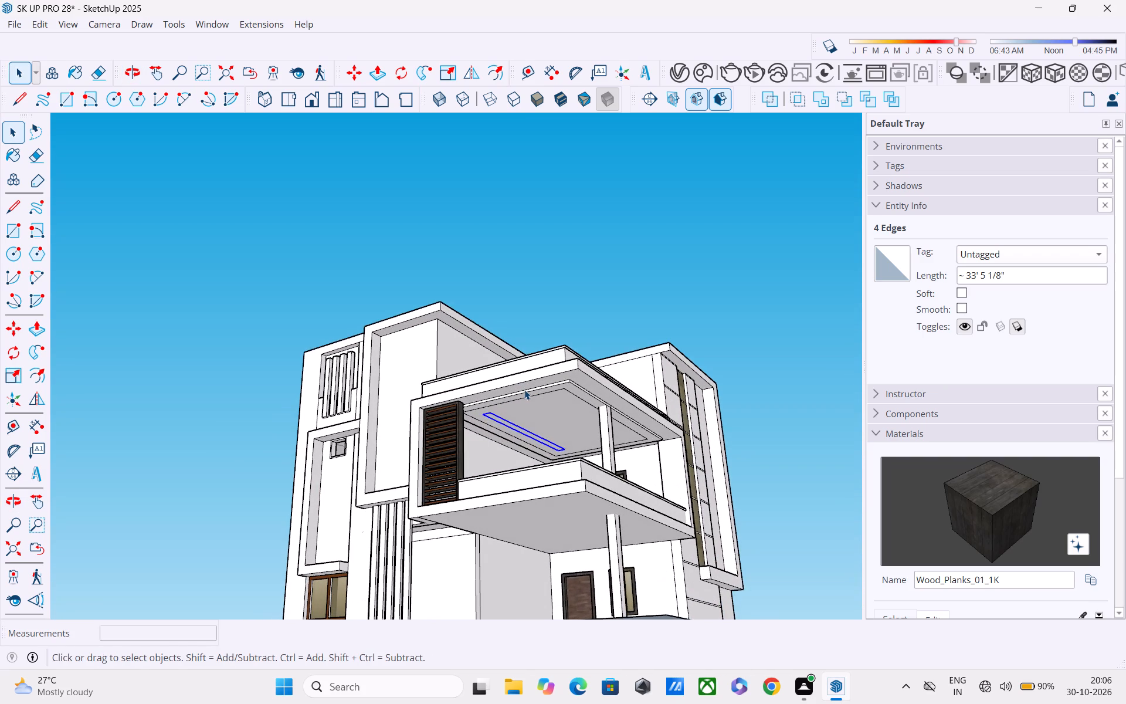
key("m")
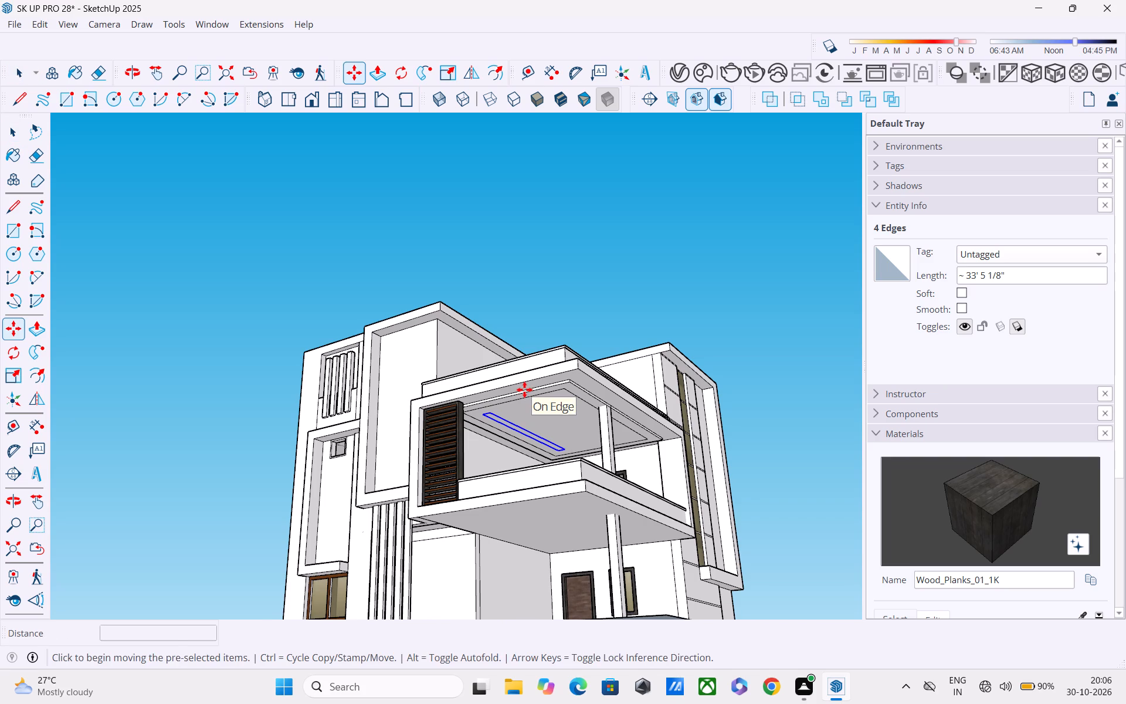
scroll(498, 431, "up", 4)
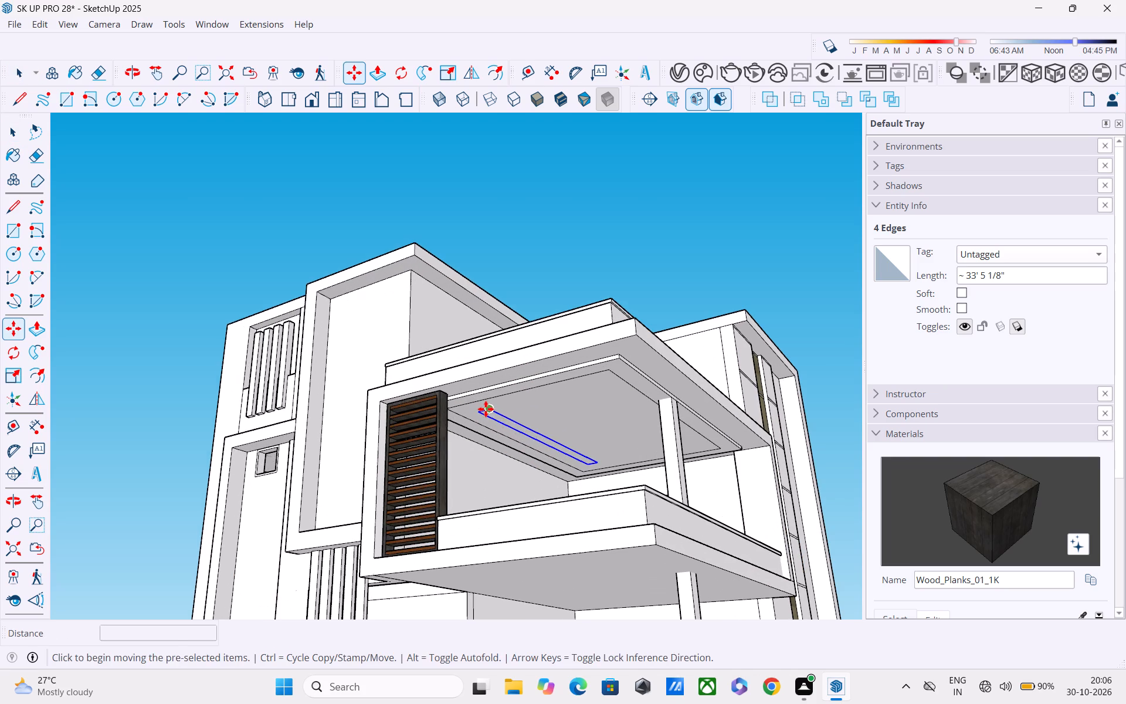
left_click(486, 408)
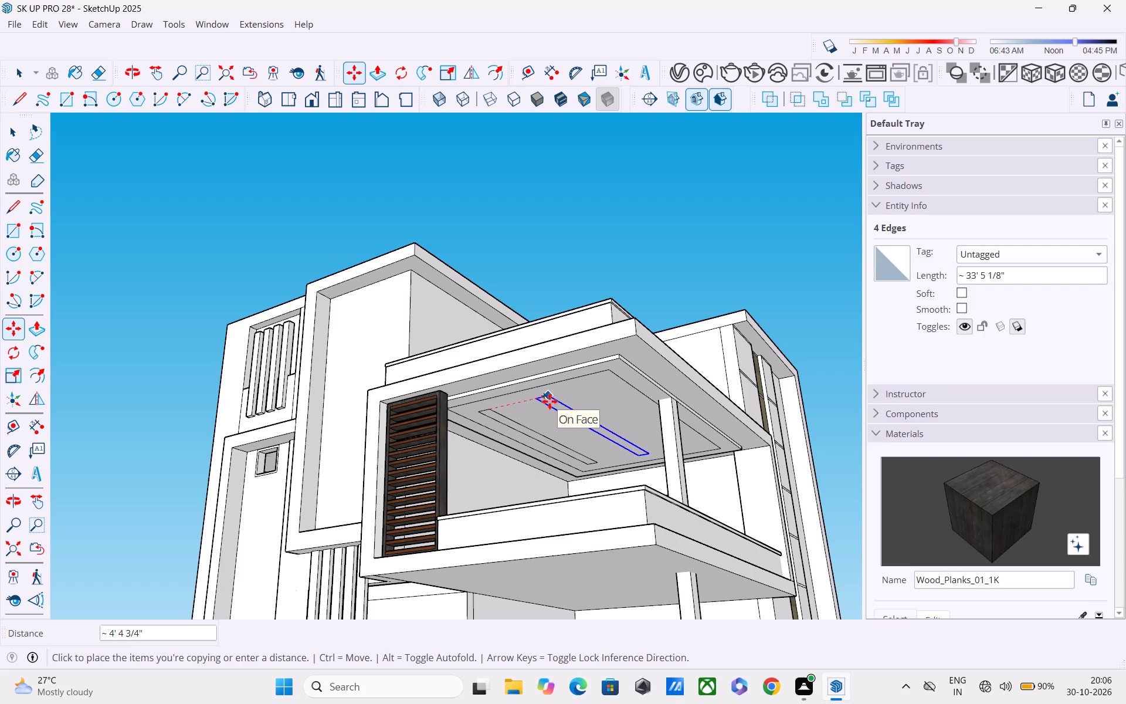
scroll(550, 401, "up", 1)
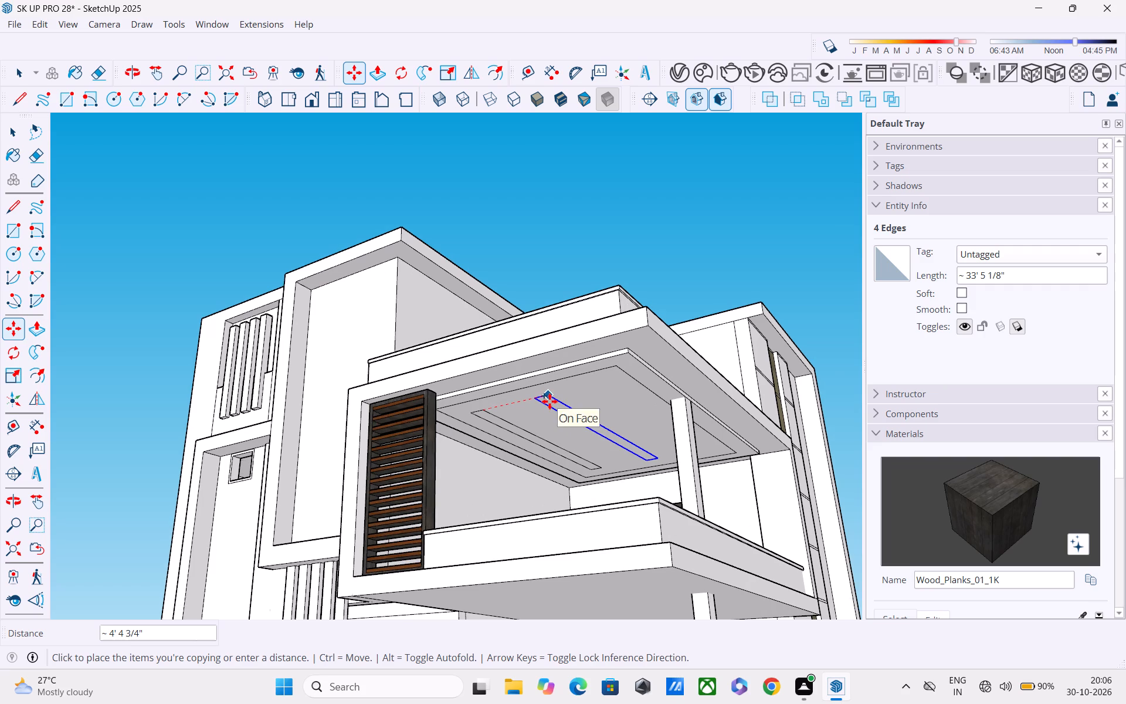
left_click(602, 381)
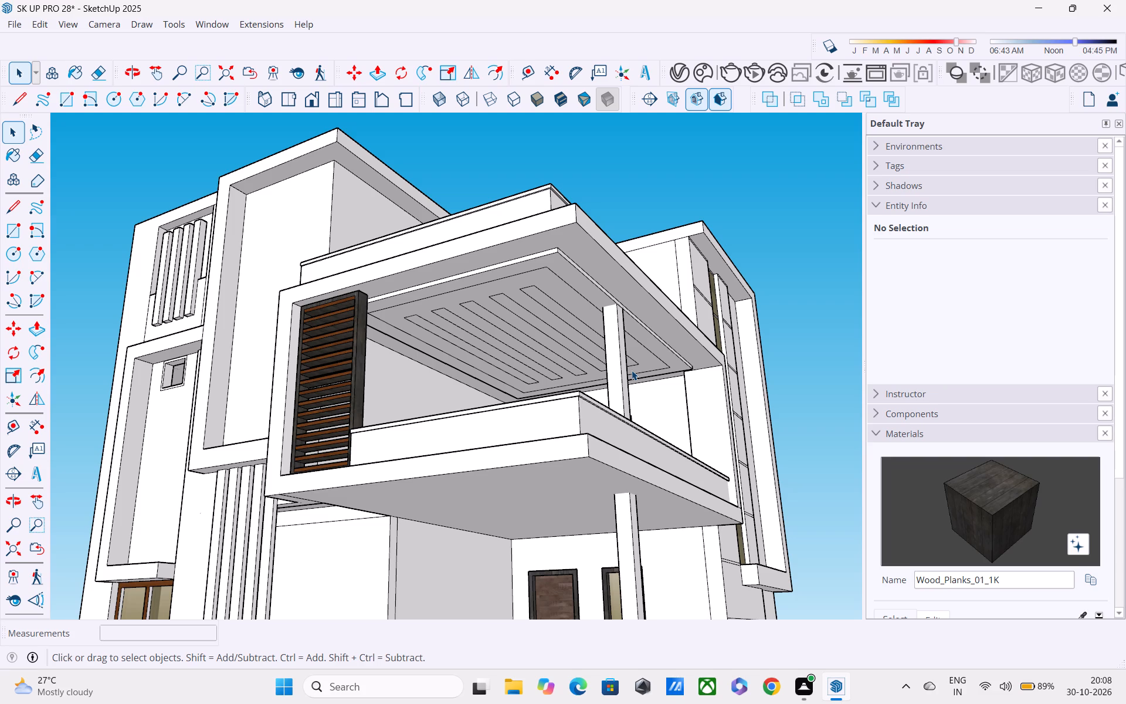
Examine the row of narrow ceiling strips from below, checking whether the strip farthest from the side wall is a separate face.
middle_click_drag(601, 340, 581, 324)
middle_click_drag(581, 324, 543, 289)
middle_click_drag(553, 328, 533, 289)
middle_click_drag(575, 352, 632, 459, "shift")
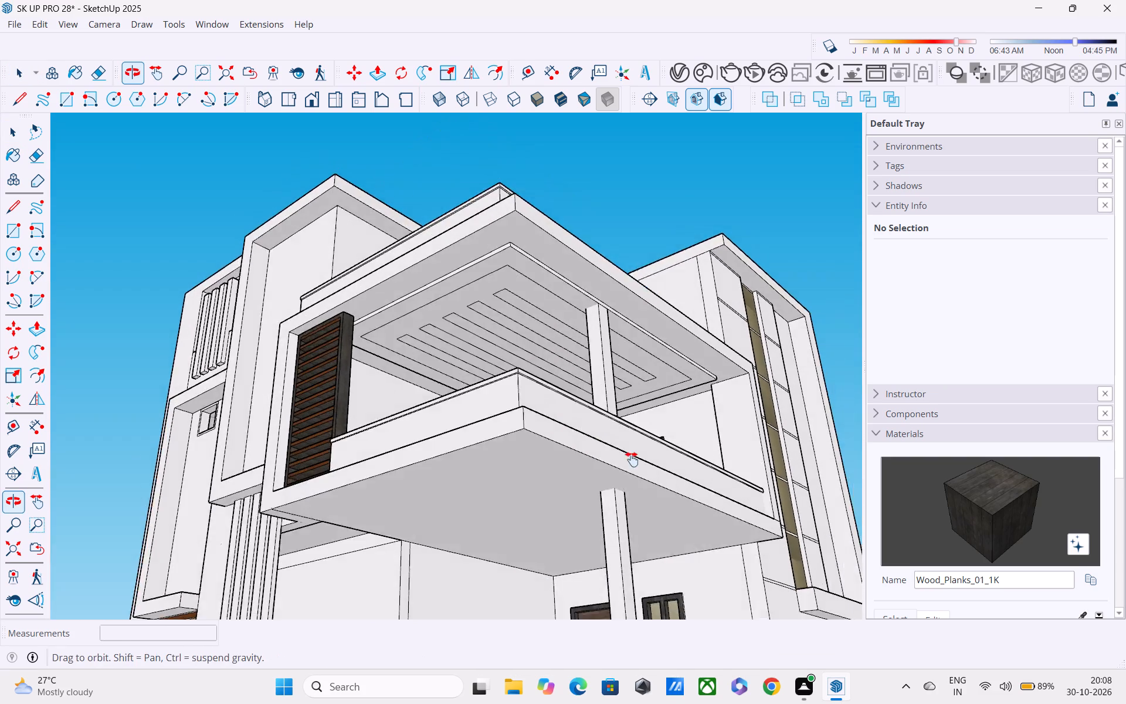
middle_click_drag(632, 459, 652, 496, "shift")
scroll(589, 387, "up", 4)
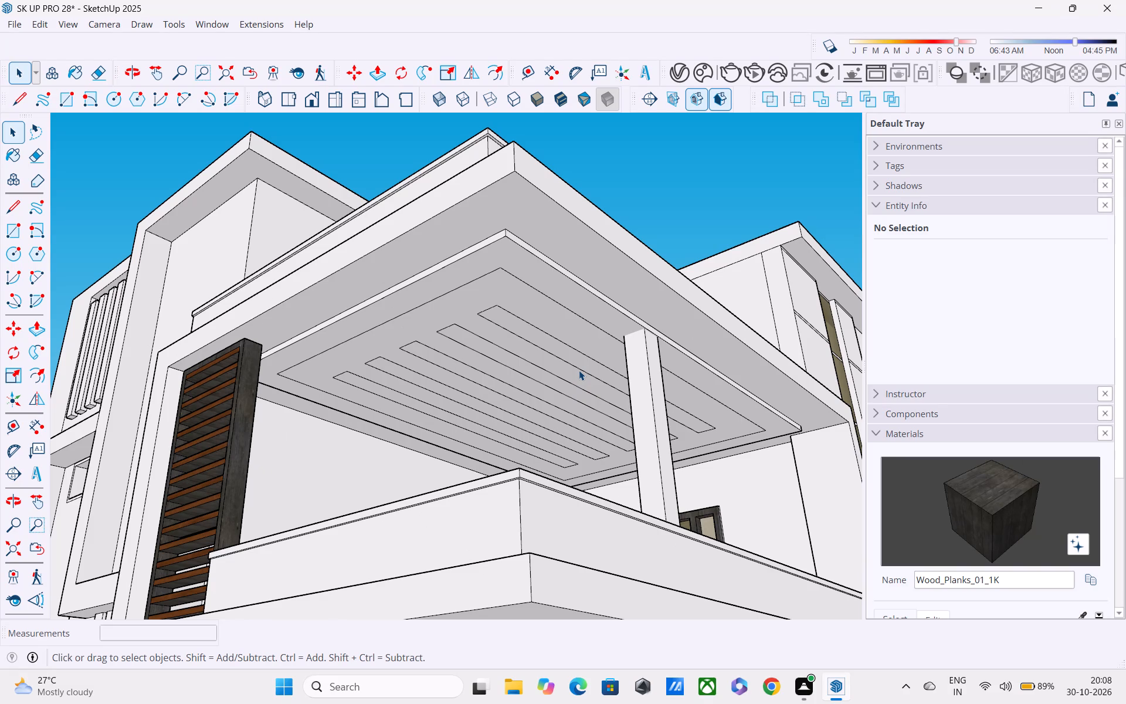
middle_click_drag(579, 370, 603, 409)
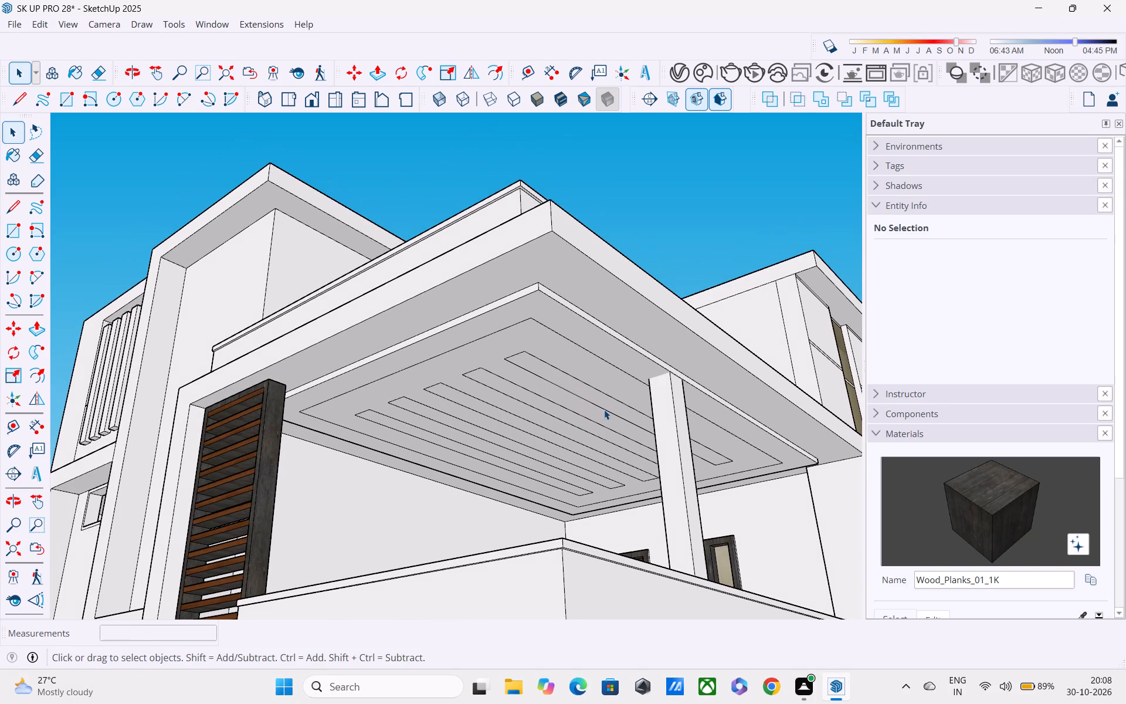
scroll(604, 409, "up", 2)
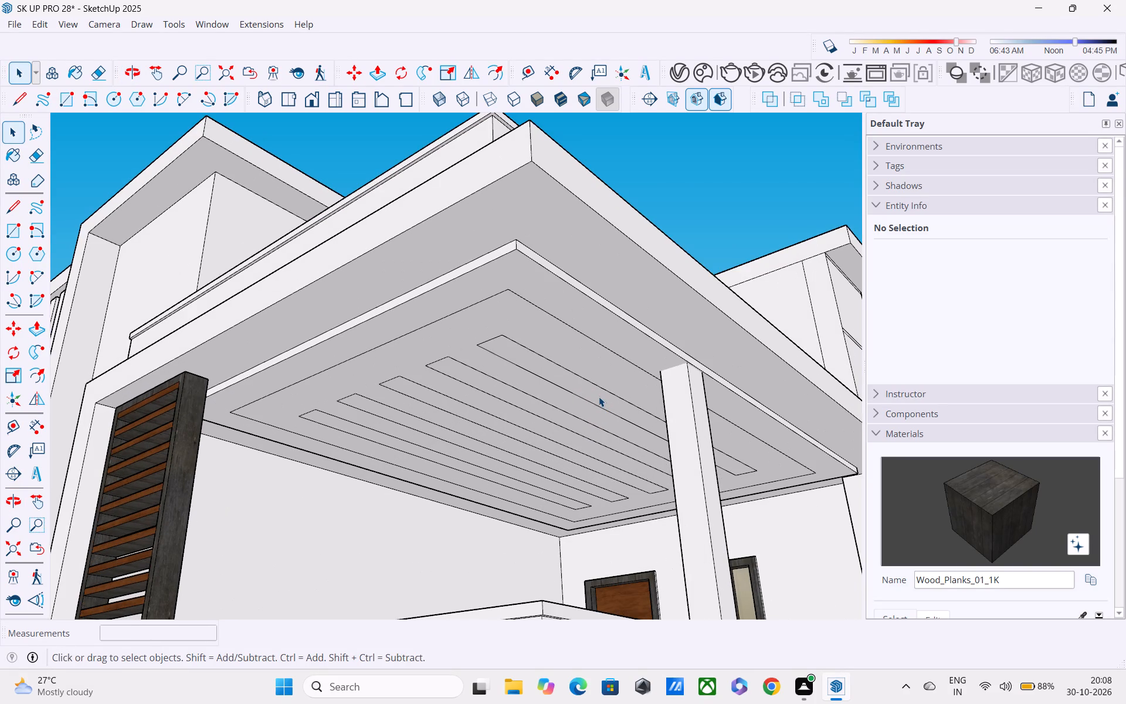
left_click(599, 397)
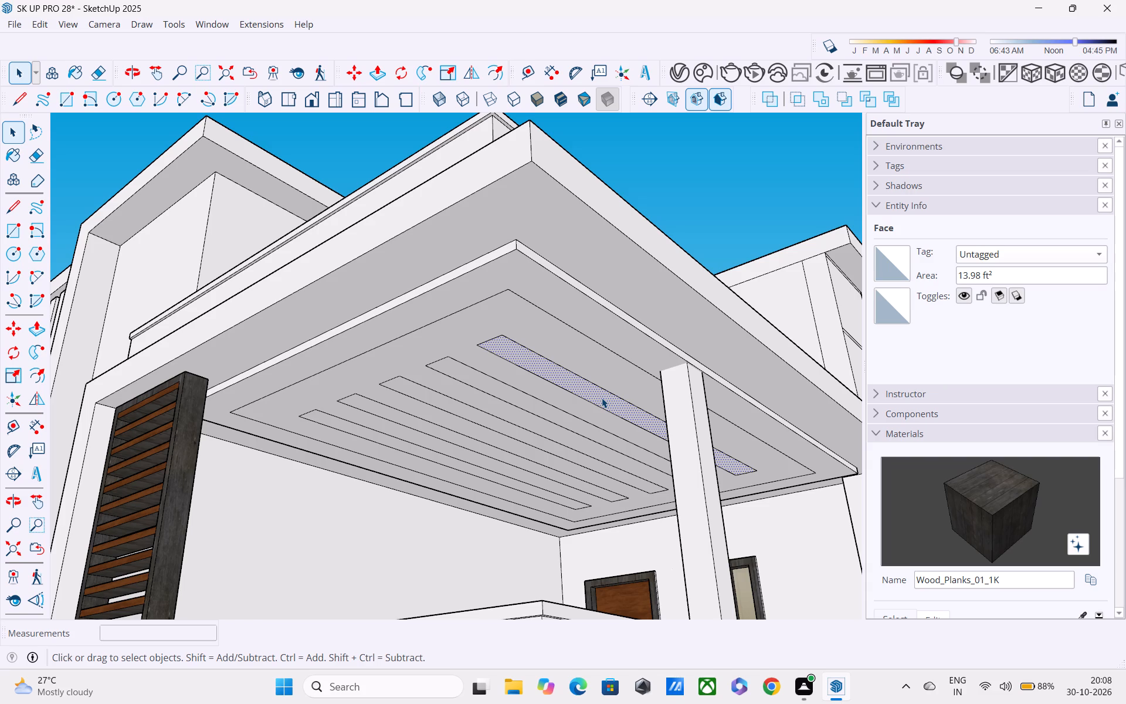
left_click(641, 170)
scroll(645, 208, "down", 1)
middle_click_drag(645, 207, 636, 189, "shift")
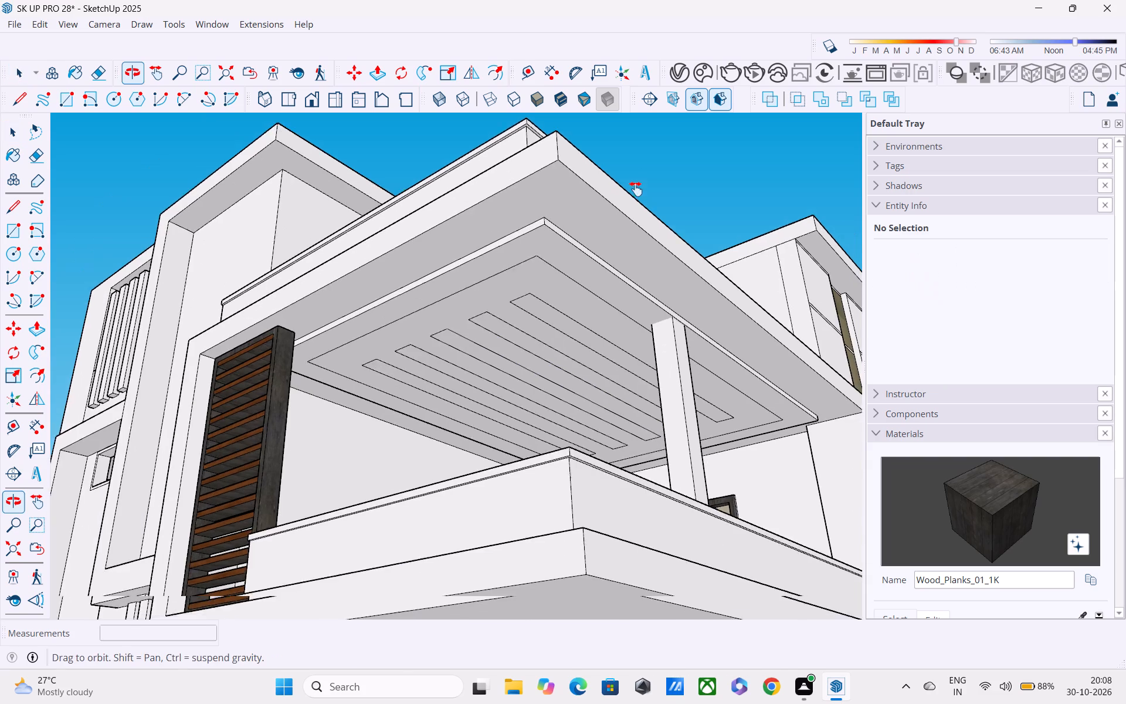
middle_click_drag(636, 189, 619, 151, "shift")
scroll(613, 295, "up", 5)
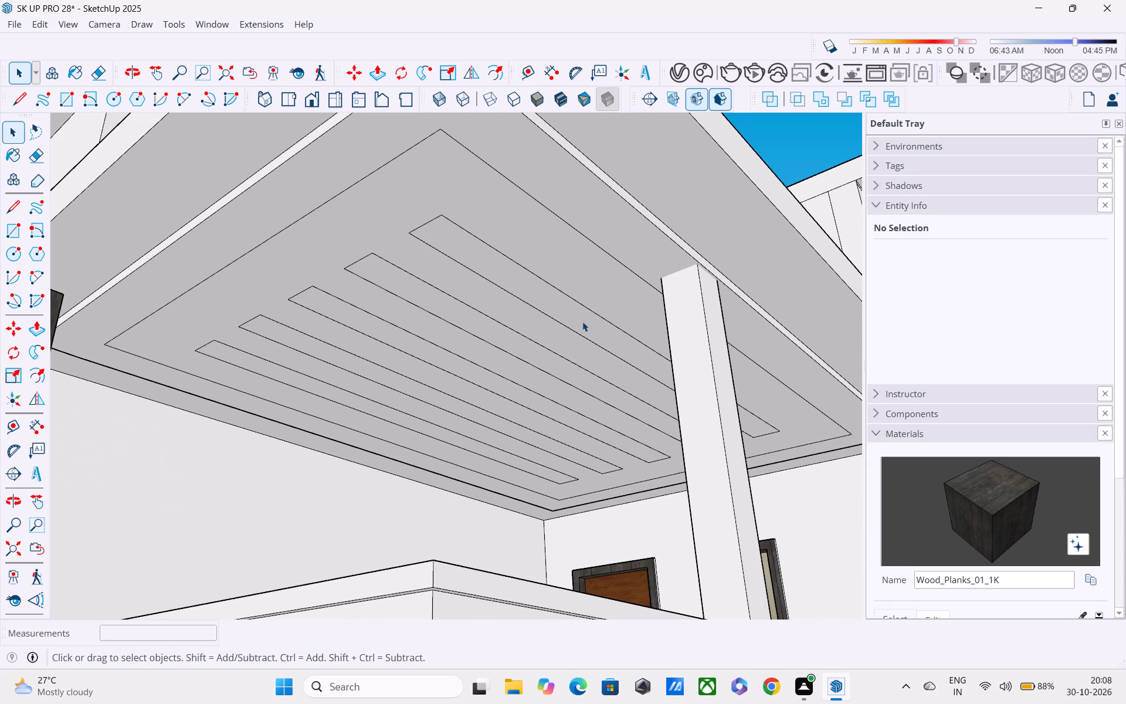
middle_click_drag(576, 321, 569, 316)
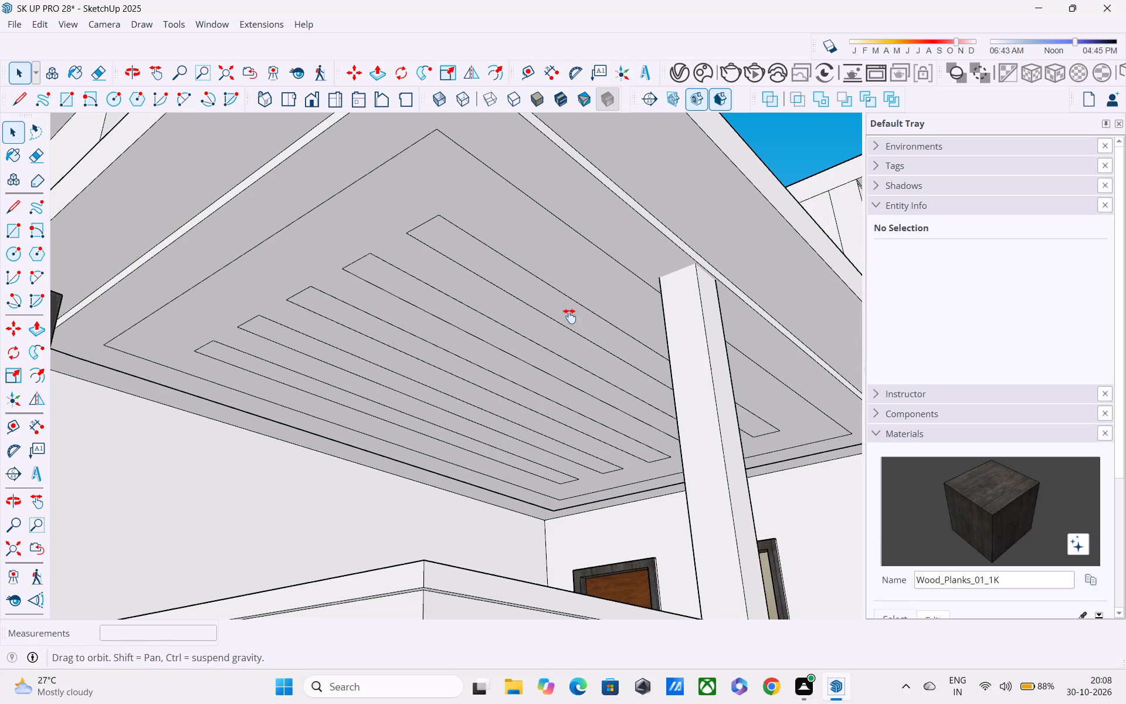
middle_click_drag(569, 316, 535, 277)
scroll(541, 277, "up", 1)
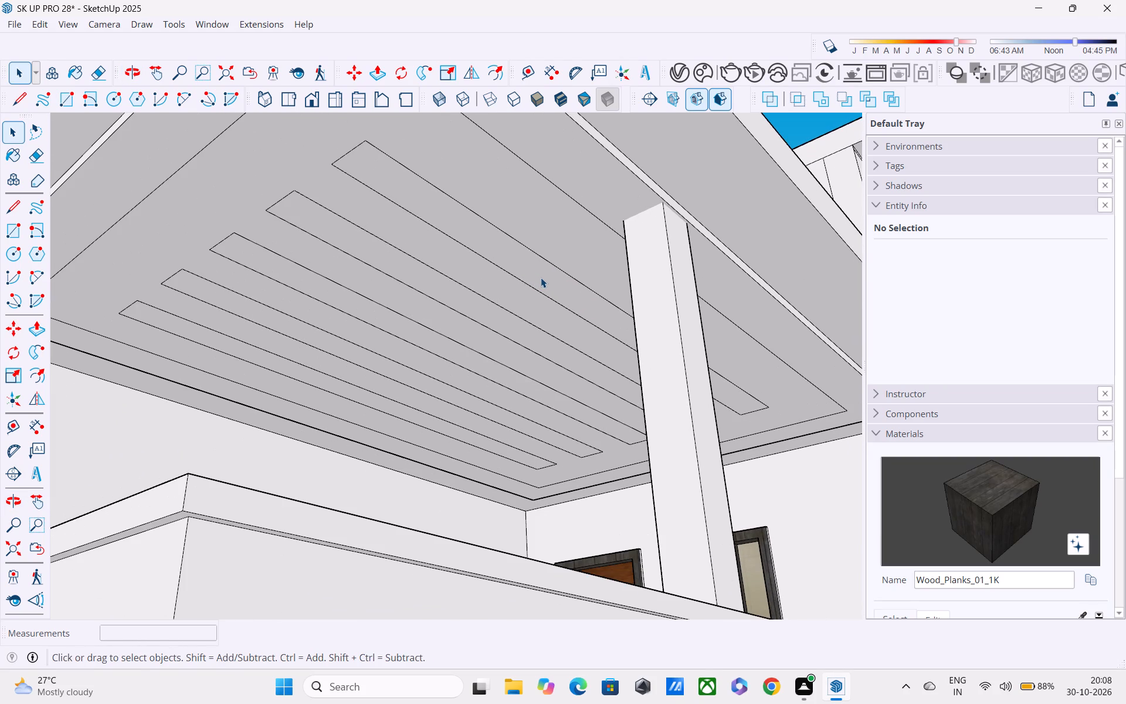
left_click(541, 277)
scroll(544, 282, "down", 3)
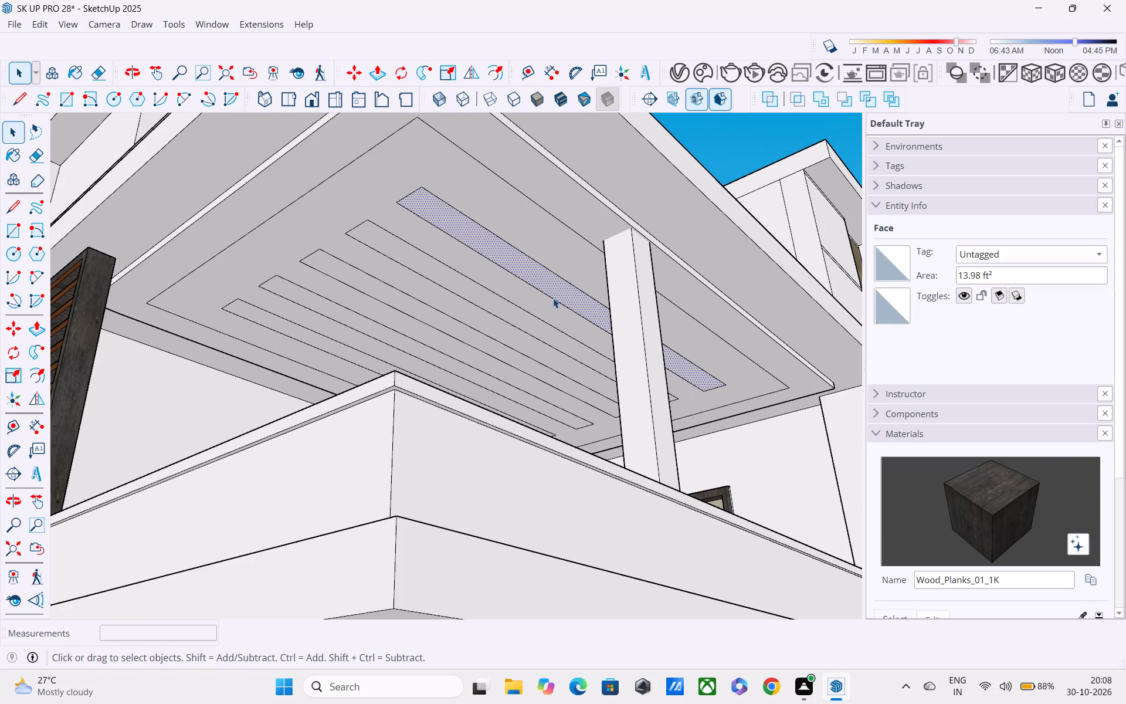
key("space")
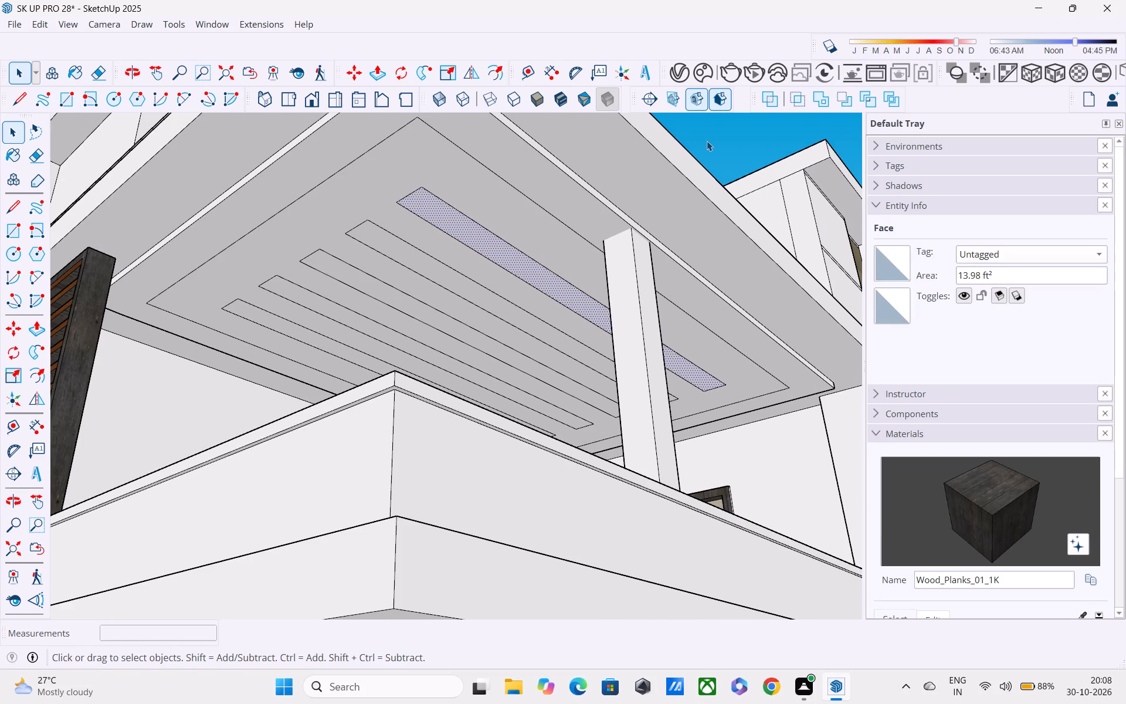
left_click(708, 140)
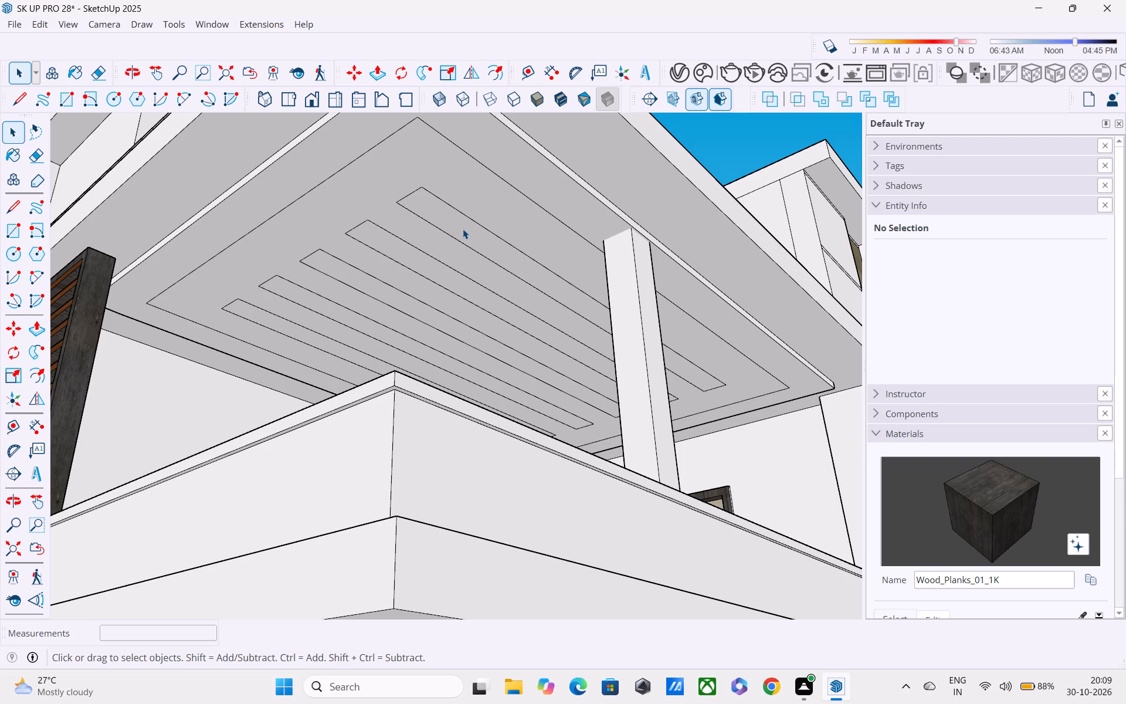
middle_click_drag(463, 229, 481, 260)
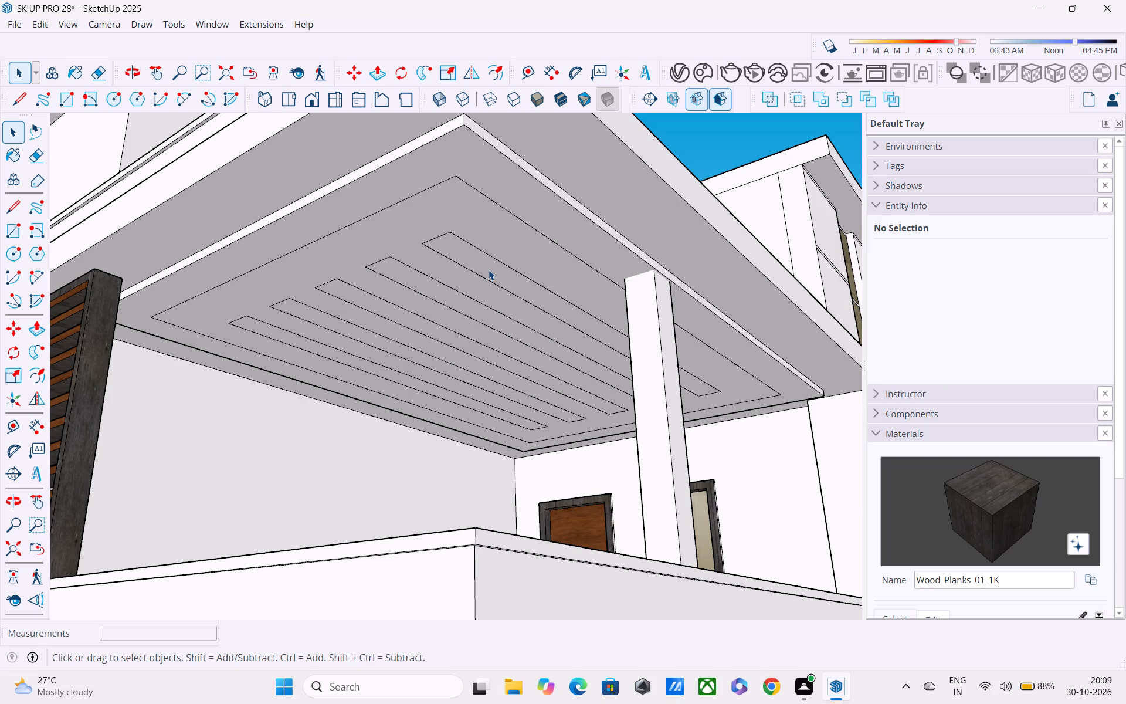
left_click(489, 270)
scroll(489, 271, "down", 2)
key("space")
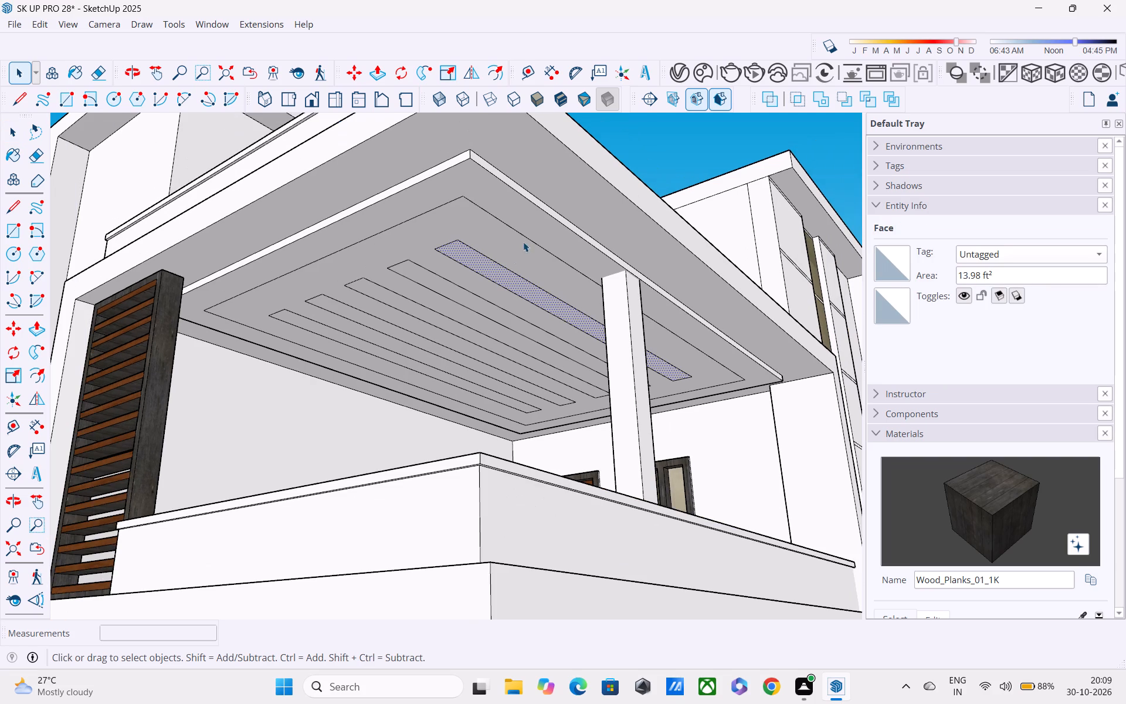
left_click(637, 150)
middle_click_drag(651, 177, 595, 144)
scroll(596, 154, "down", 2)
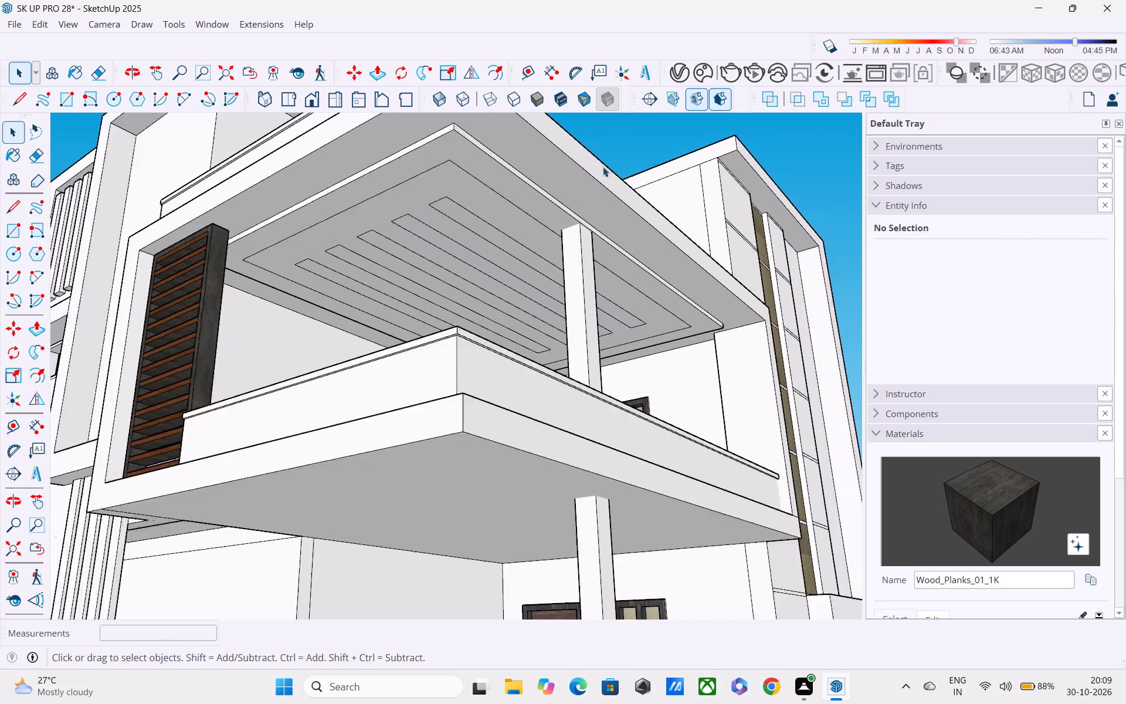
Paint the balcony ceiling face surrounding the five narrow strips with the Wood_Veneer_15_1K material from the Wood collection.
scroll(603, 167, "down", 1)
middle_click_drag(607, 194, 684, 304)
scroll(656, 324, "up", 2)
middle_click_drag(628, 319, 598, 285)
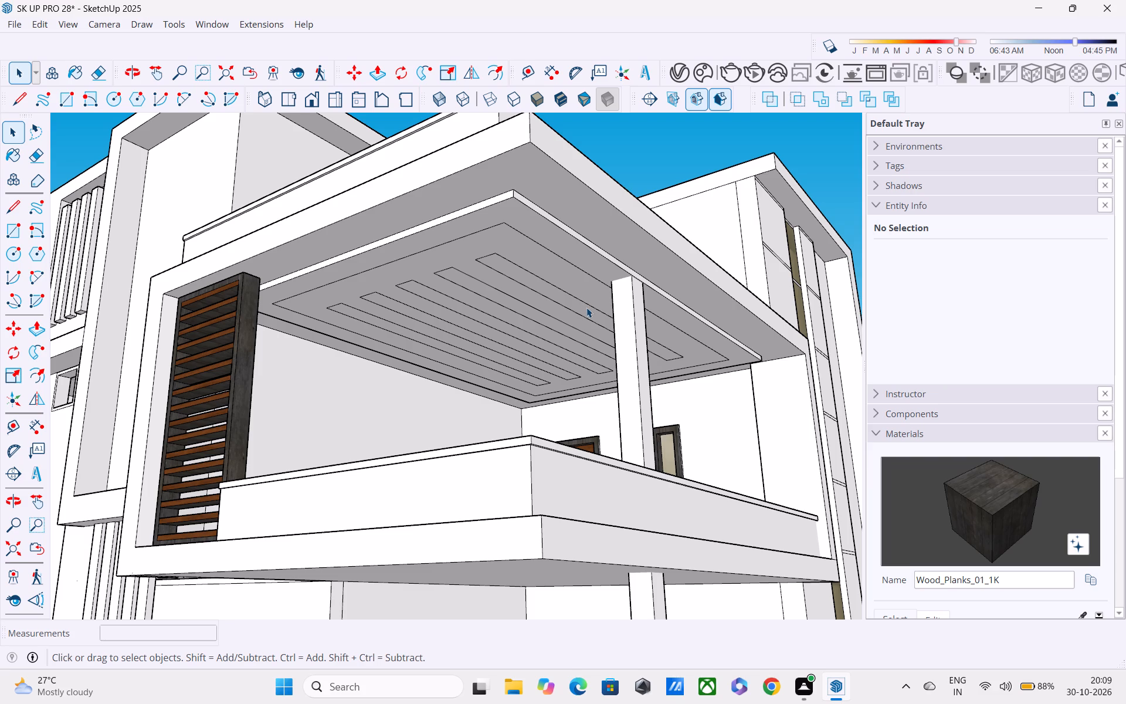
middle_click_drag(586, 307, 607, 344, "shift")
scroll(606, 342, "up", 2)
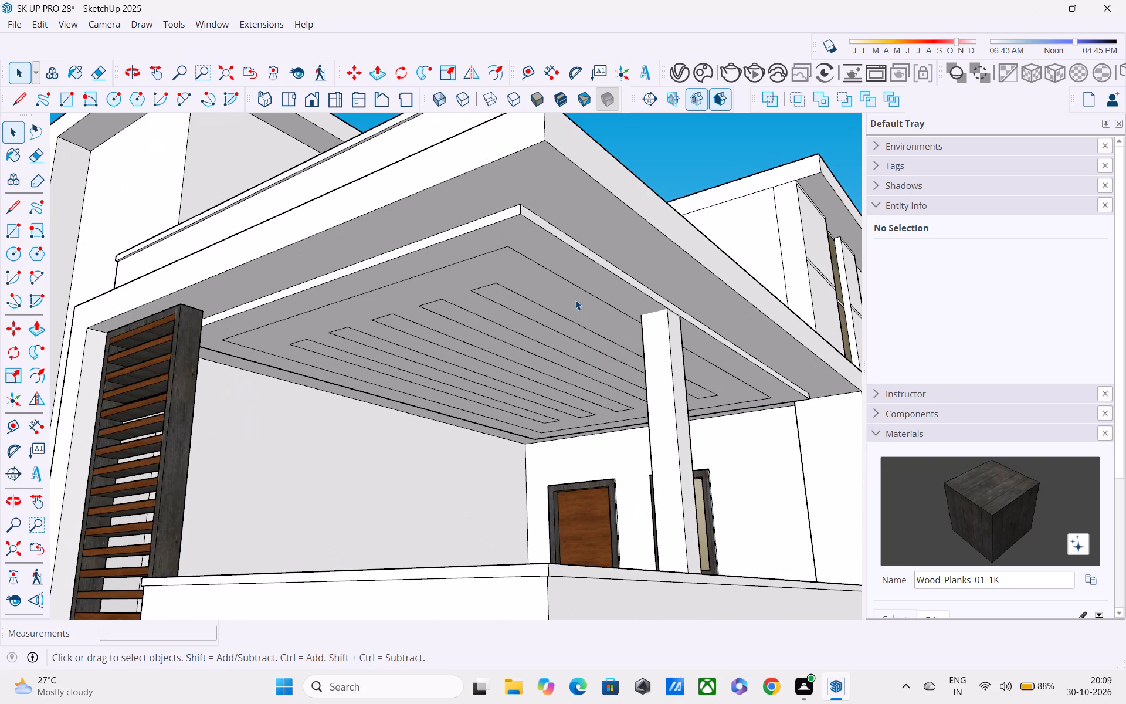
middle_click_drag(583, 329, 552, 269)
scroll(557, 283, "up", 2)
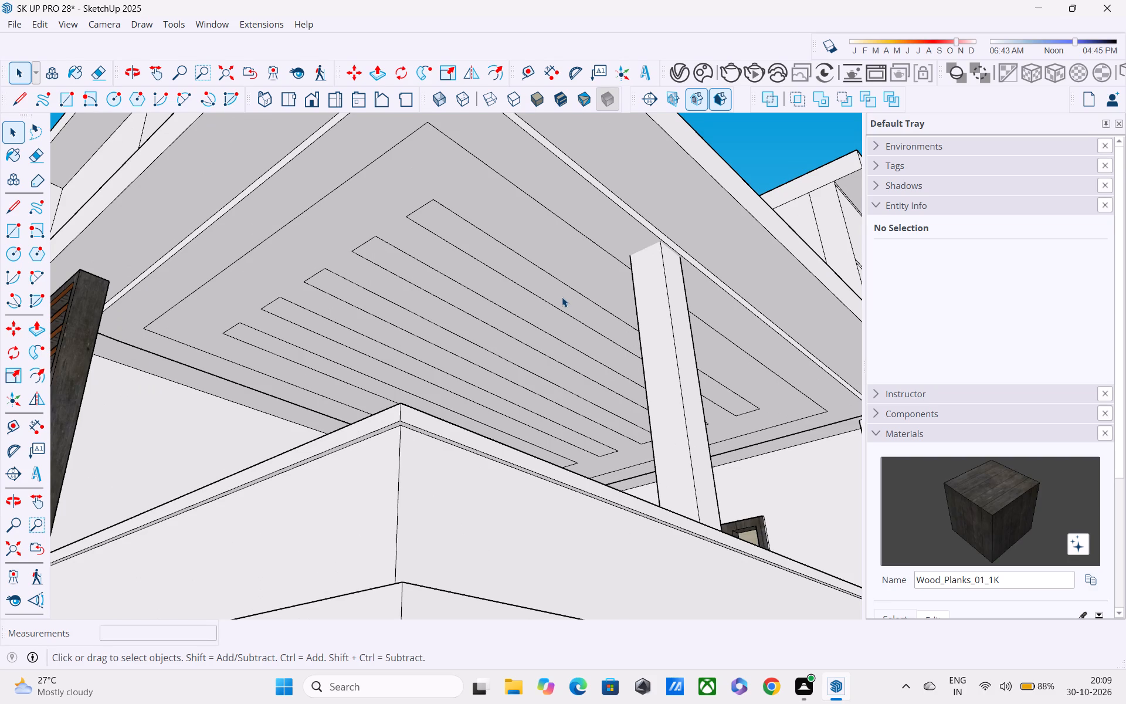
middle_click_drag(589, 331, 507, 287, "shift")
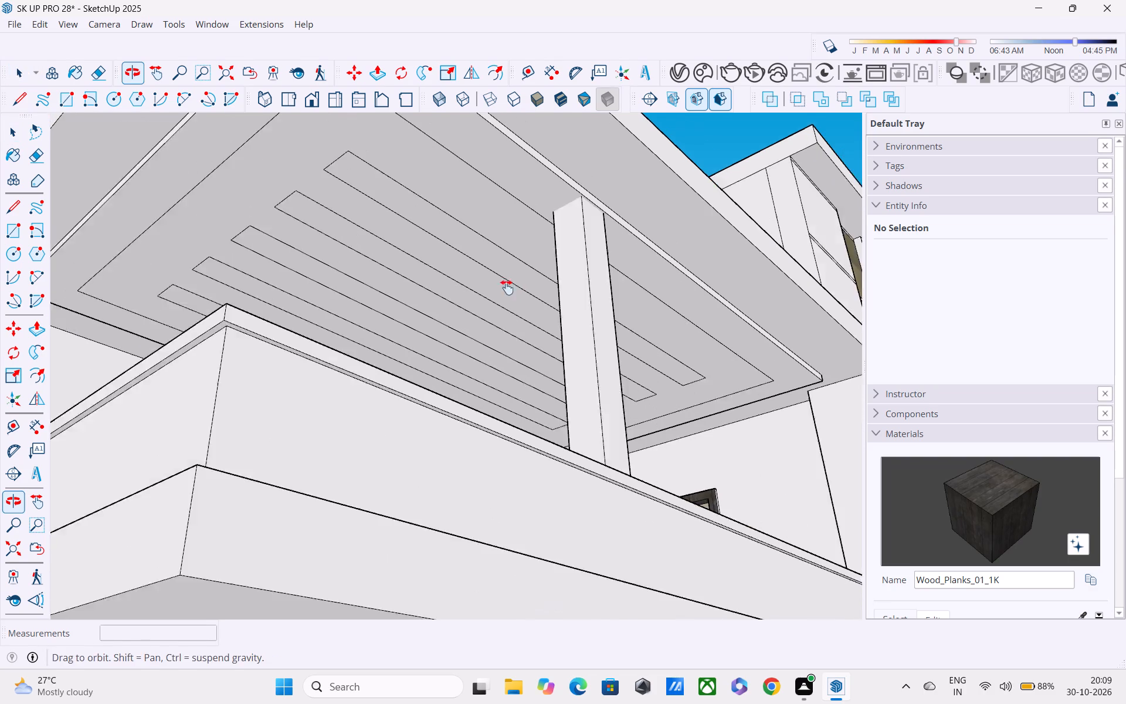
middle_click_drag(507, 287, 463, 260, "shift")
scroll(463, 260, "up", 1)
scroll(481, 270, "down", 5)
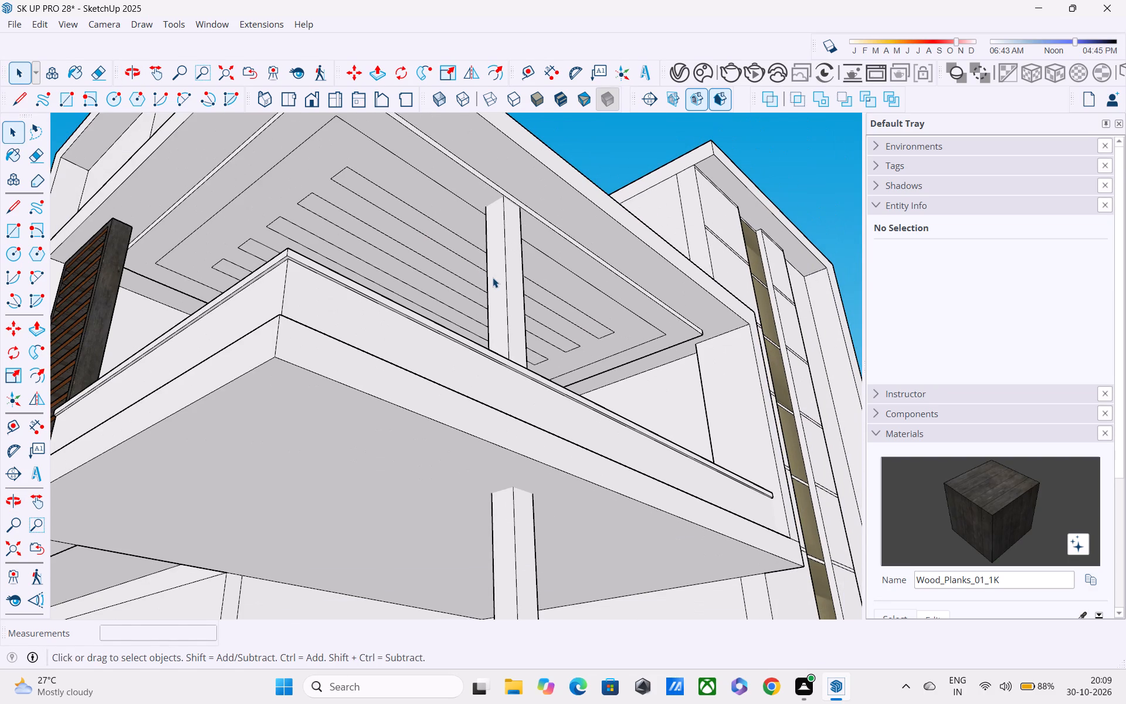
left_click(969, 580)
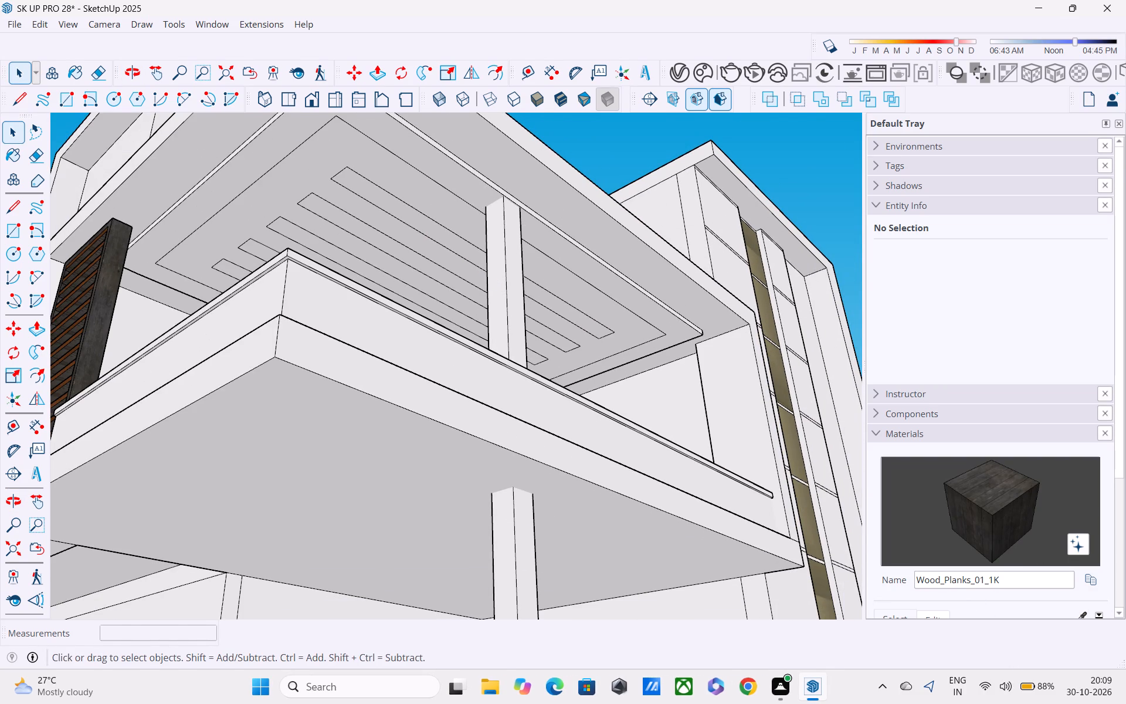
scroll(1014, 546, "down", 2)
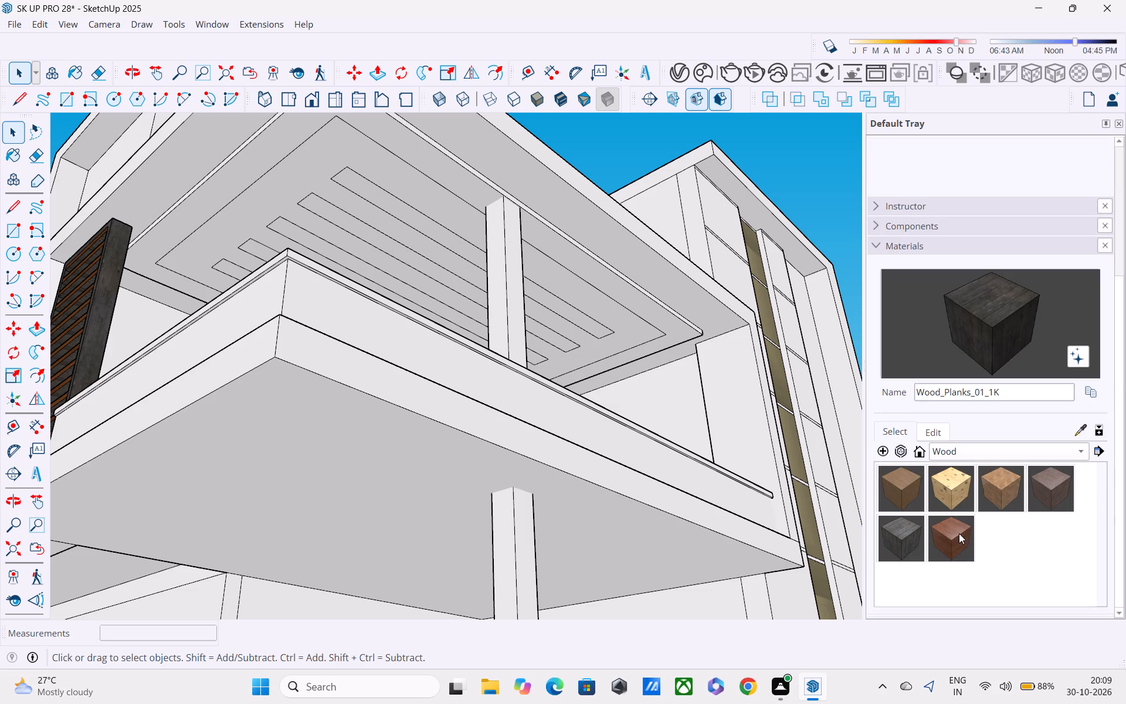
left_click(958, 533)
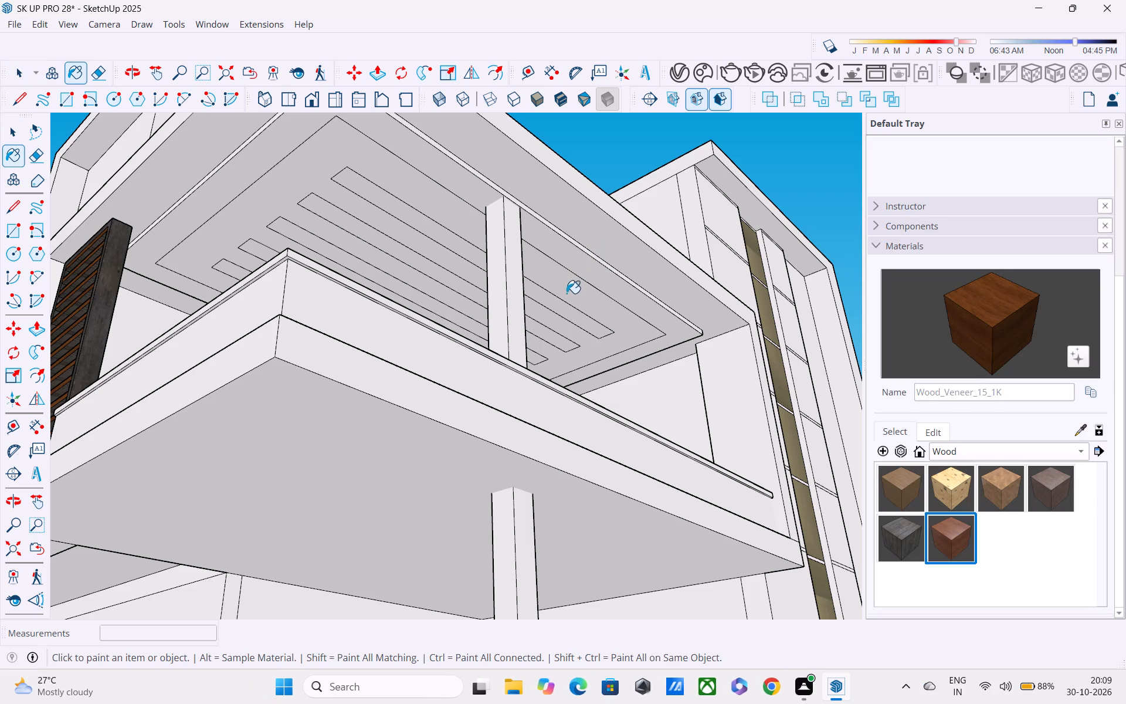
left_click(565, 289)
Adjust the colour brightness of the Wood_Veneer_15_1K material to give the ceiling a muted brown tone.
middle_click_drag(617, 337, 736, 405)
scroll(717, 396, "down", 3)
middle_click_drag(701, 390, 609, 326)
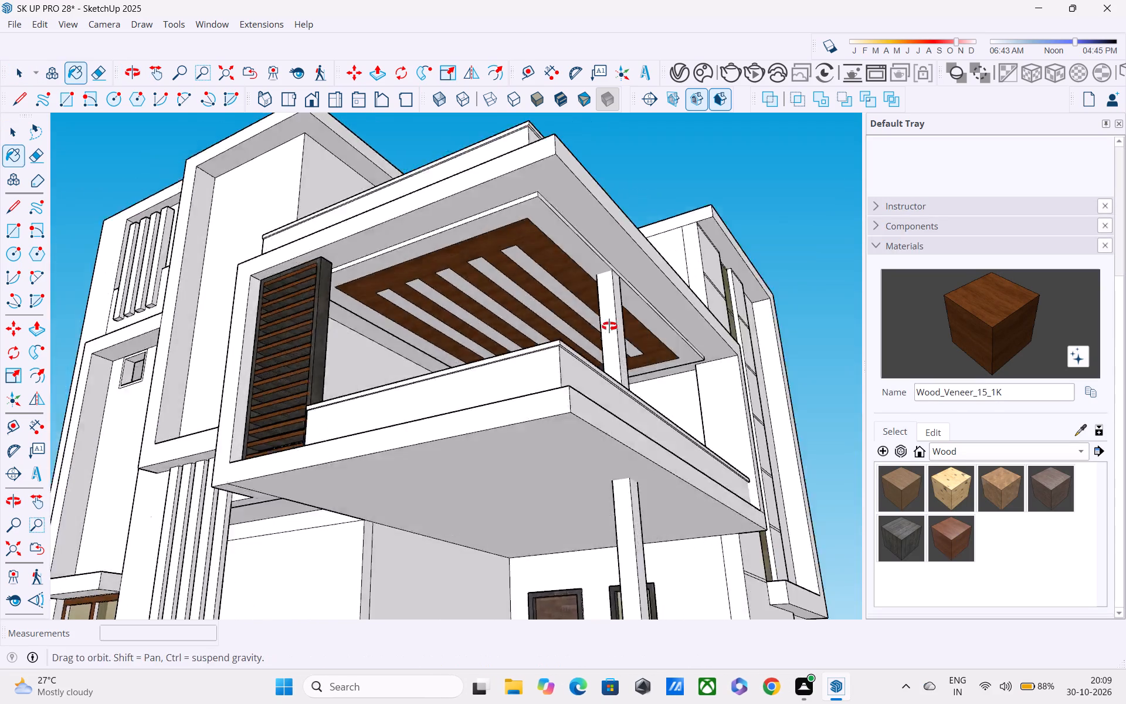
middle_click_drag(609, 326, 564, 293)
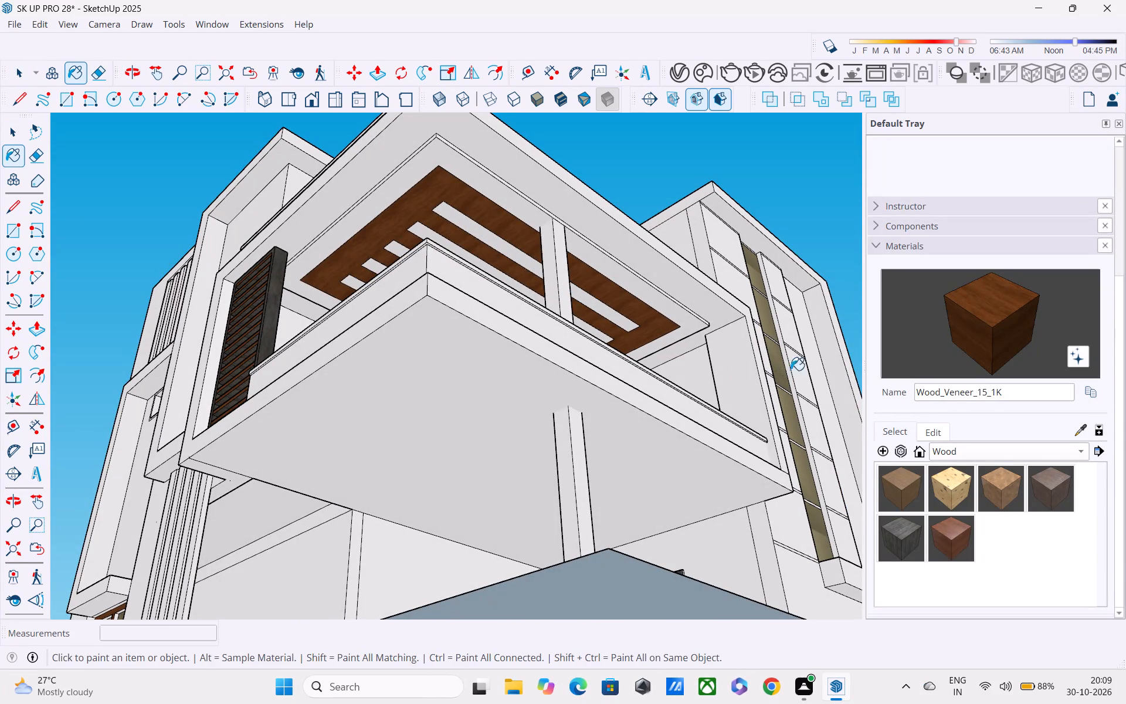
left_click(927, 434)
left_click(955, 516)
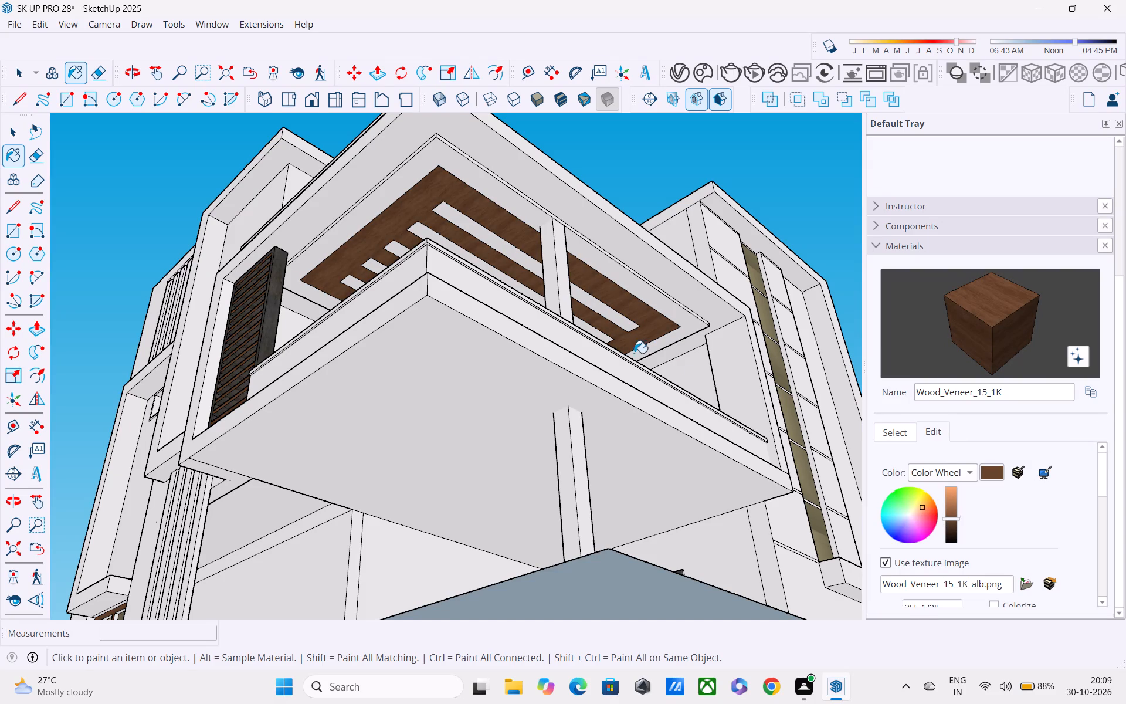
middle_click_drag(634, 353, 694, 452)
key("space")
Examine the painted balcony ceiling, the parapets and the louvre screen from below and above.
middle_click_drag(642, 226, 604, 180)
scroll(605, 184, "down", 1)
middle_click_drag(613, 201, 697, 313, "shift")
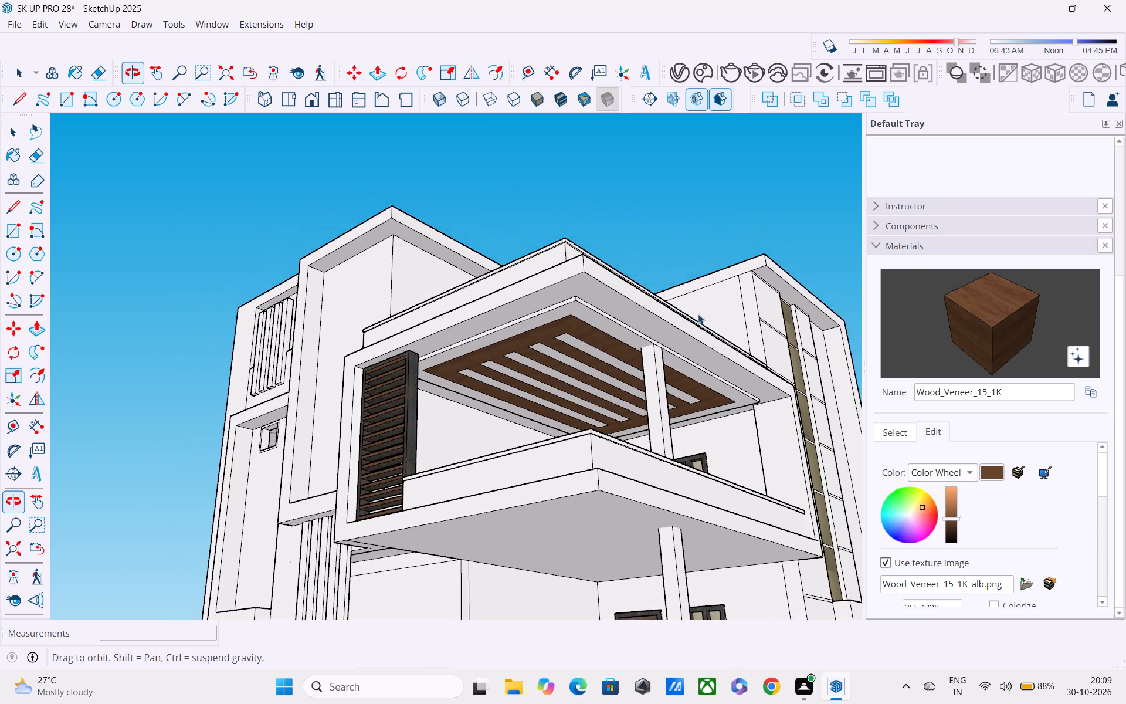
middle_click_drag(687, 308, 624, 279)
scroll(618, 333, "up", 1)
scroll(618, 333, "down", 1)
middle_click_drag(622, 344, 587, 429)
scroll(585, 423, "down", 3)
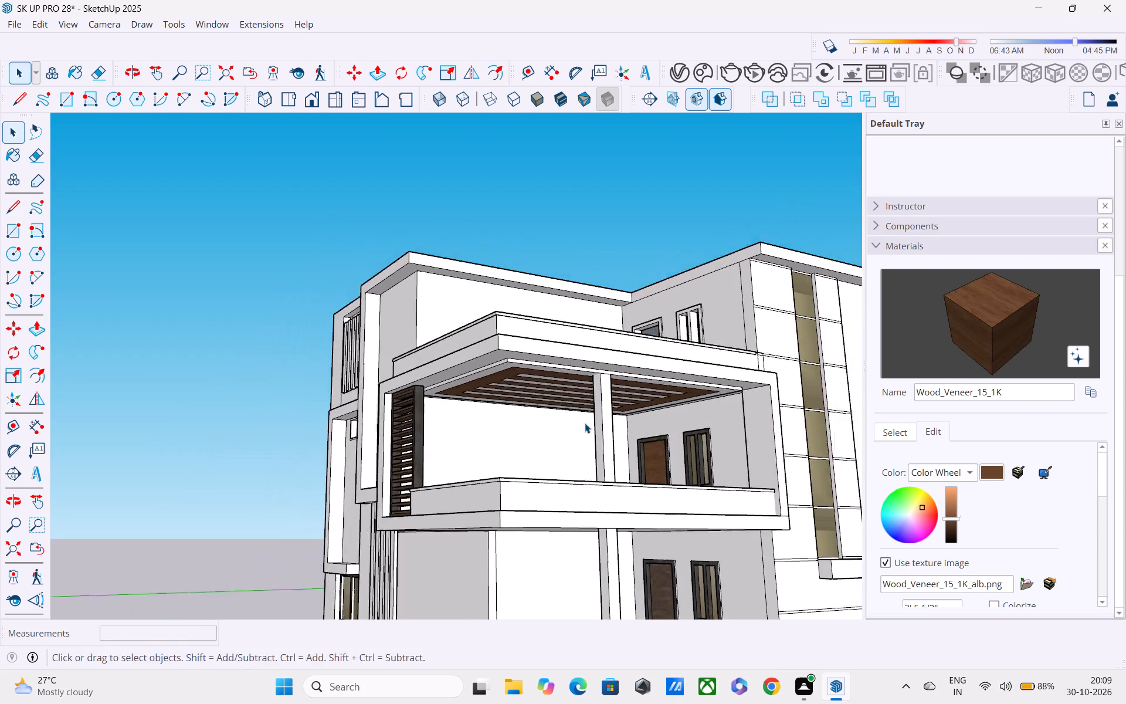
middle_click_drag(585, 423, 679, 526)
scroll(674, 522, "up", 4)
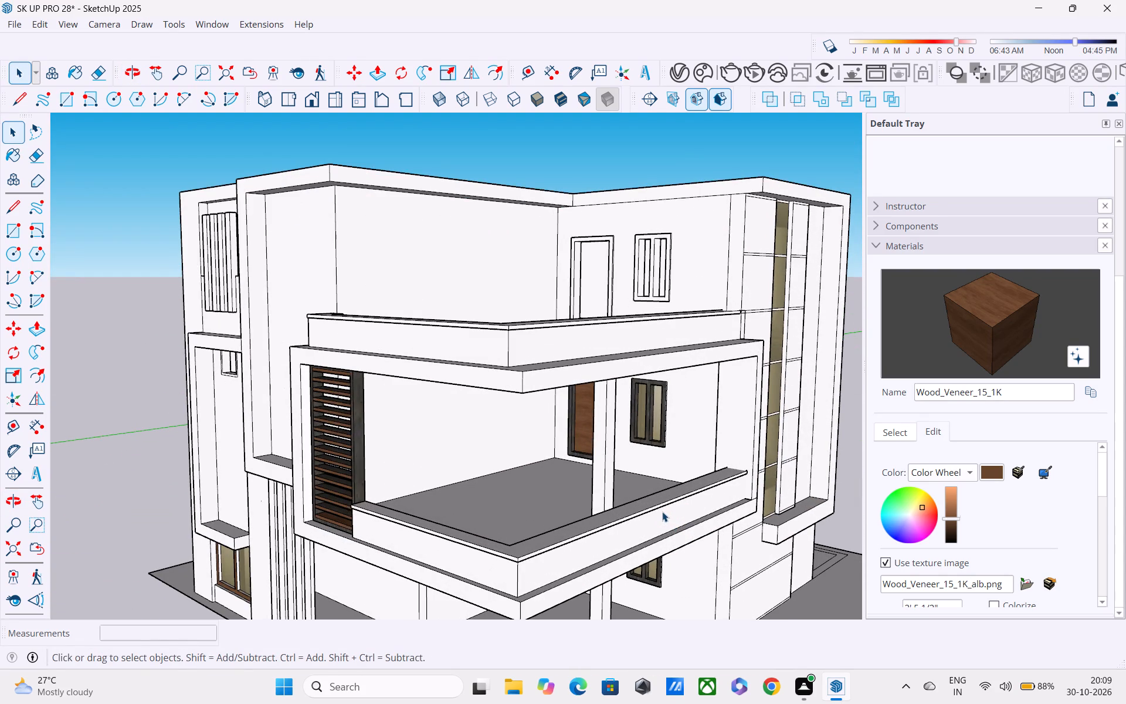
middle_click_drag(662, 512, 690, 546)
middle_click_drag(604, 537, 535, 459, "shift")
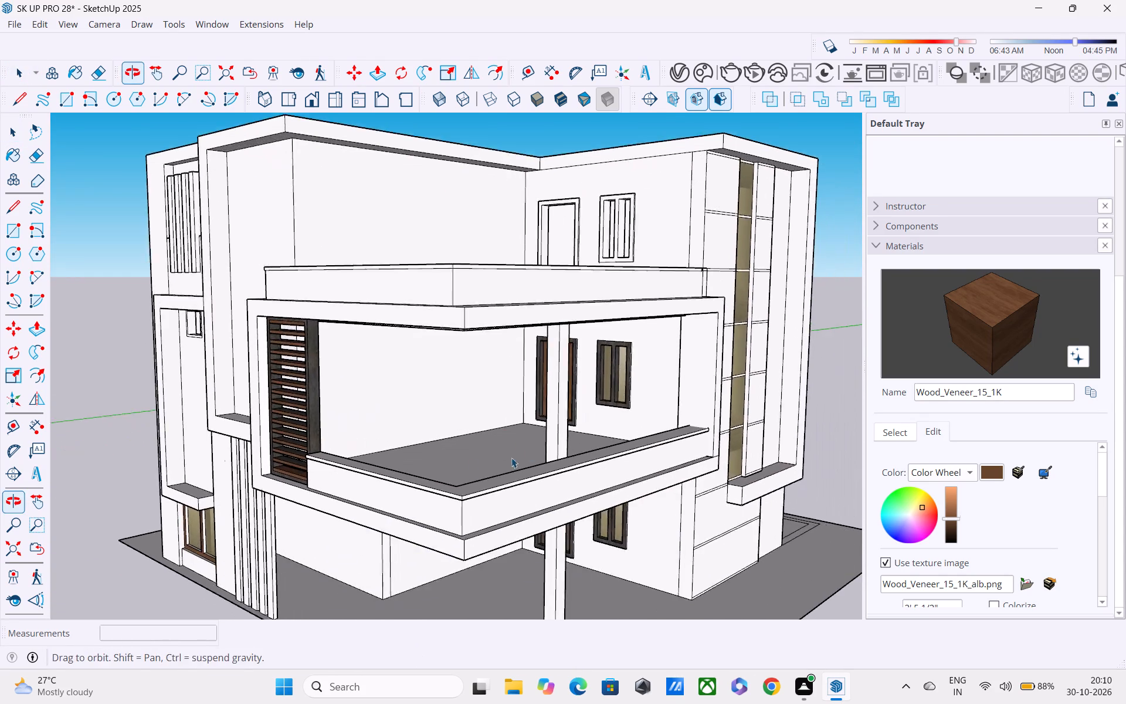
scroll(401, 489, "up", 4)
middle_click_drag(398, 489, 453, 574)
scroll(453, 574, "up", 2)
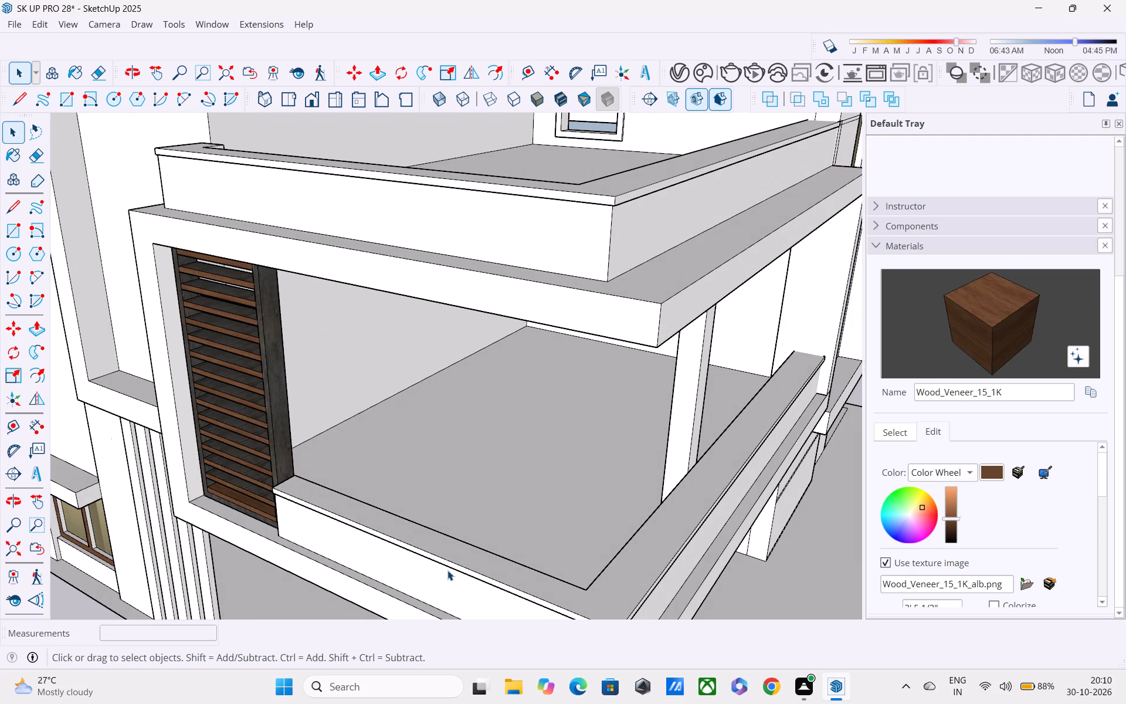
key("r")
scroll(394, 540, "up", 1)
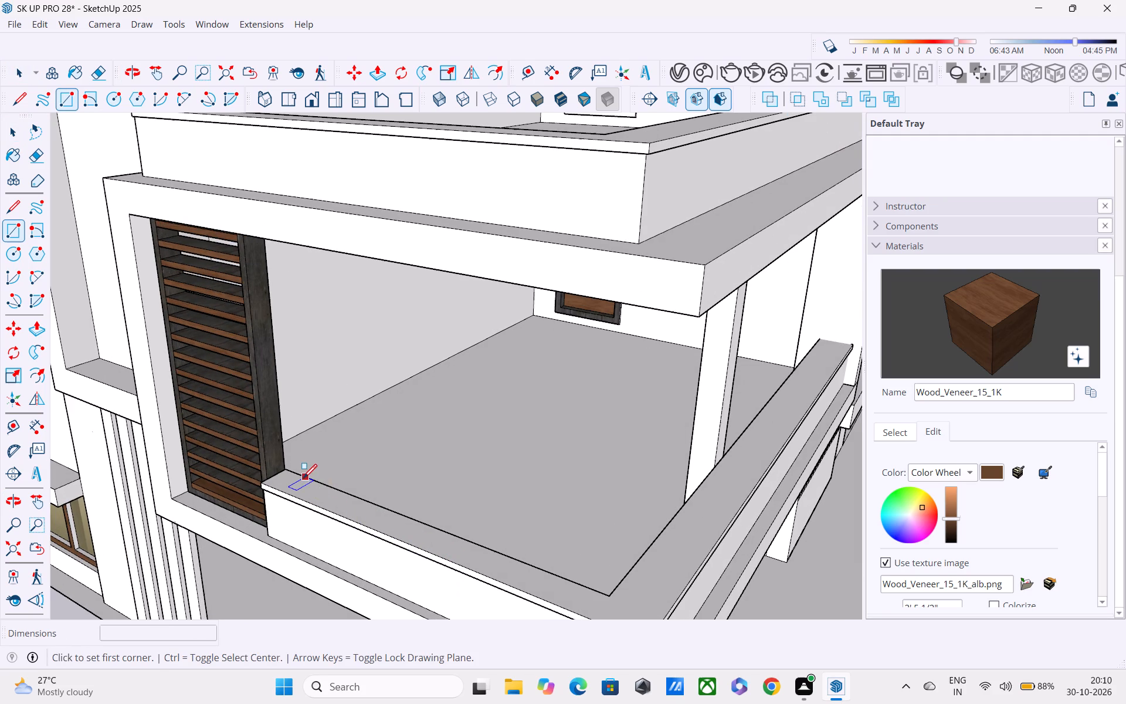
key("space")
Draw a vertical line about 2' 5" high from the top of the balcony parapet at its outer corner.
middle_click_drag(303, 479, 169, 443)
scroll(296, 479, "up", 1)
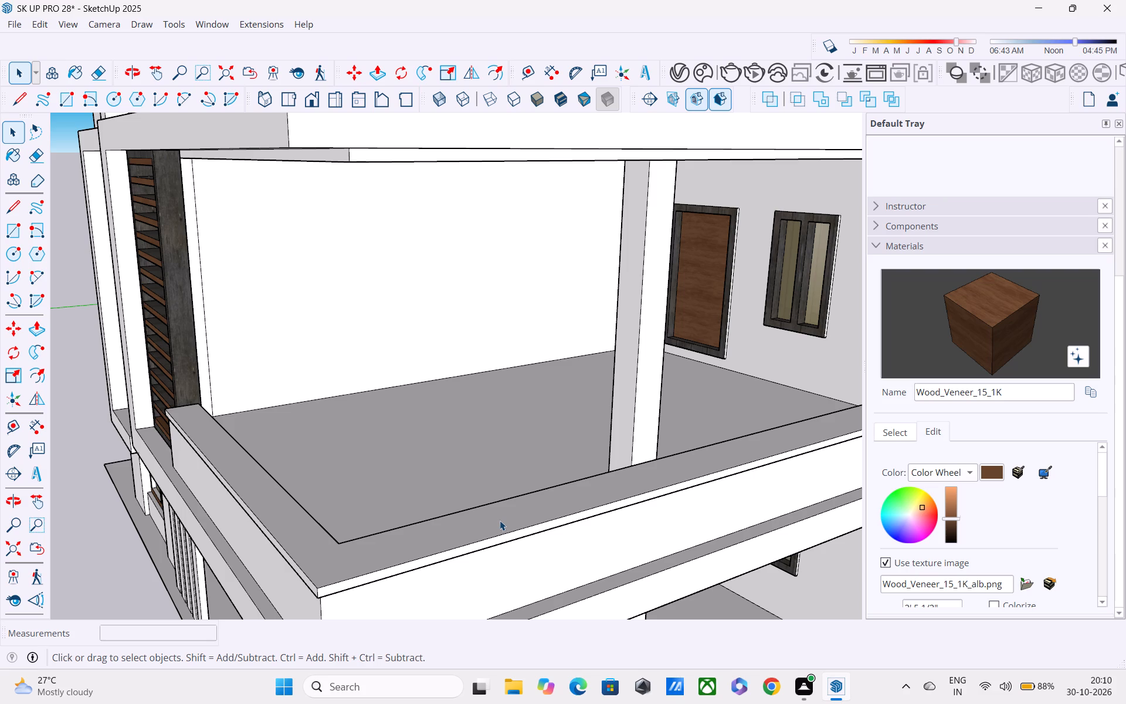
key("l")
left_click(334, 566)
middle_click_drag(328, 501, 396, 396)
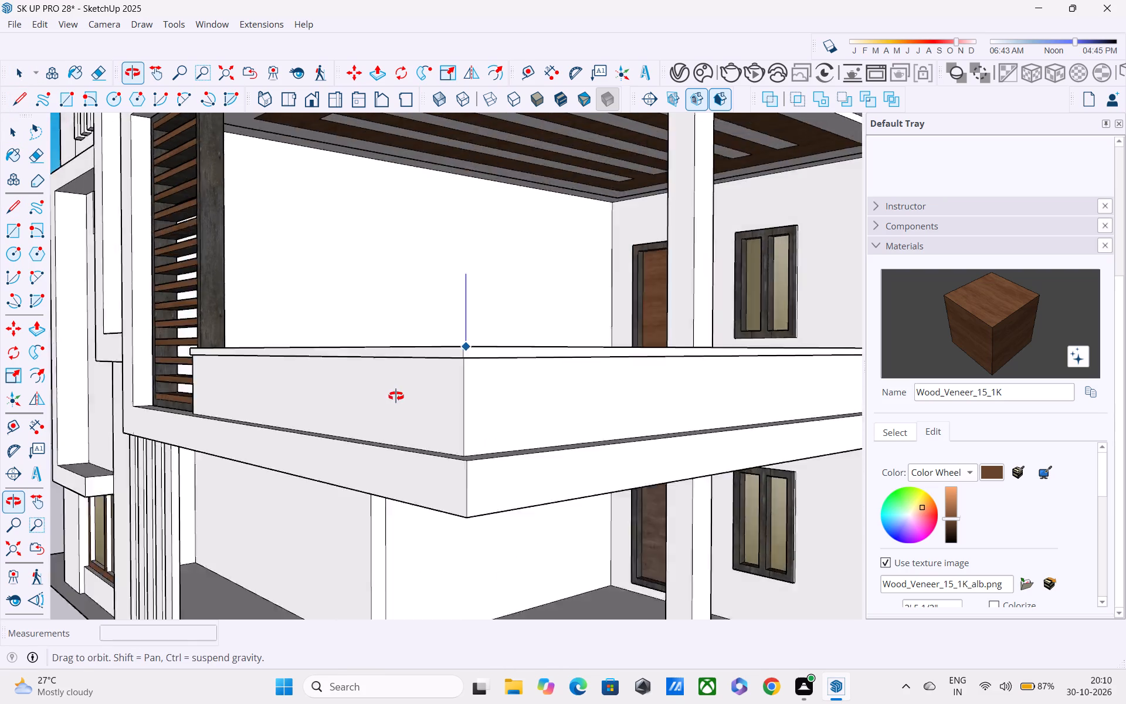
middle_click_drag(396, 396, 472, 471)
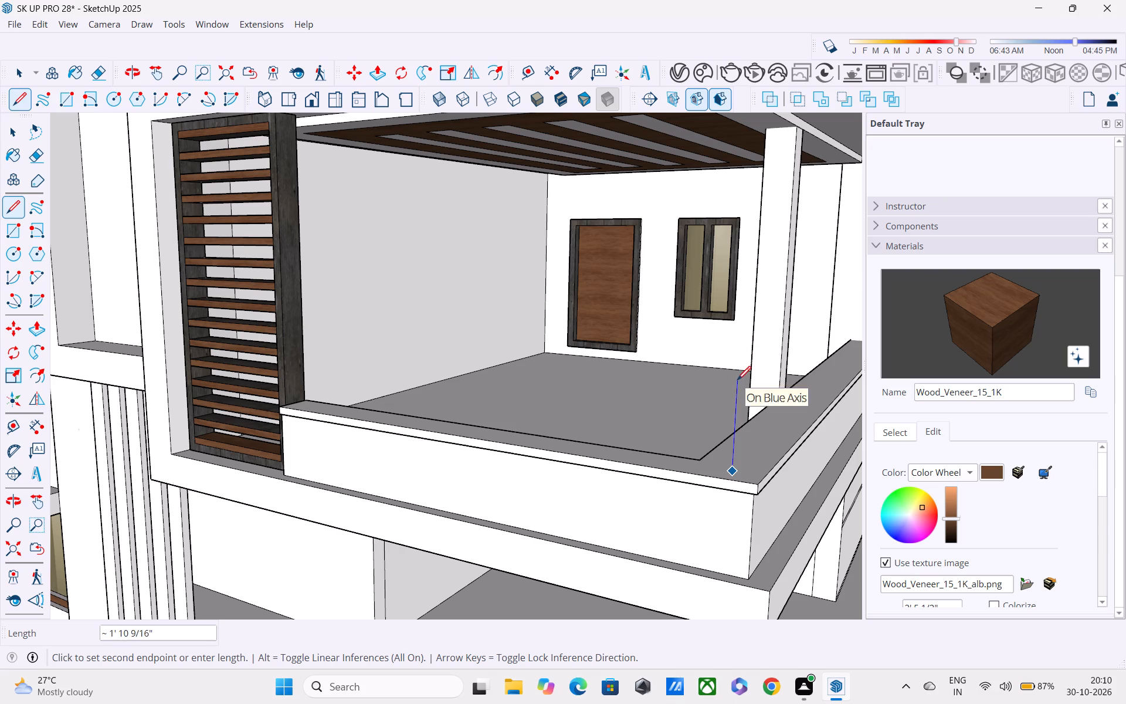
left_click(741, 355)
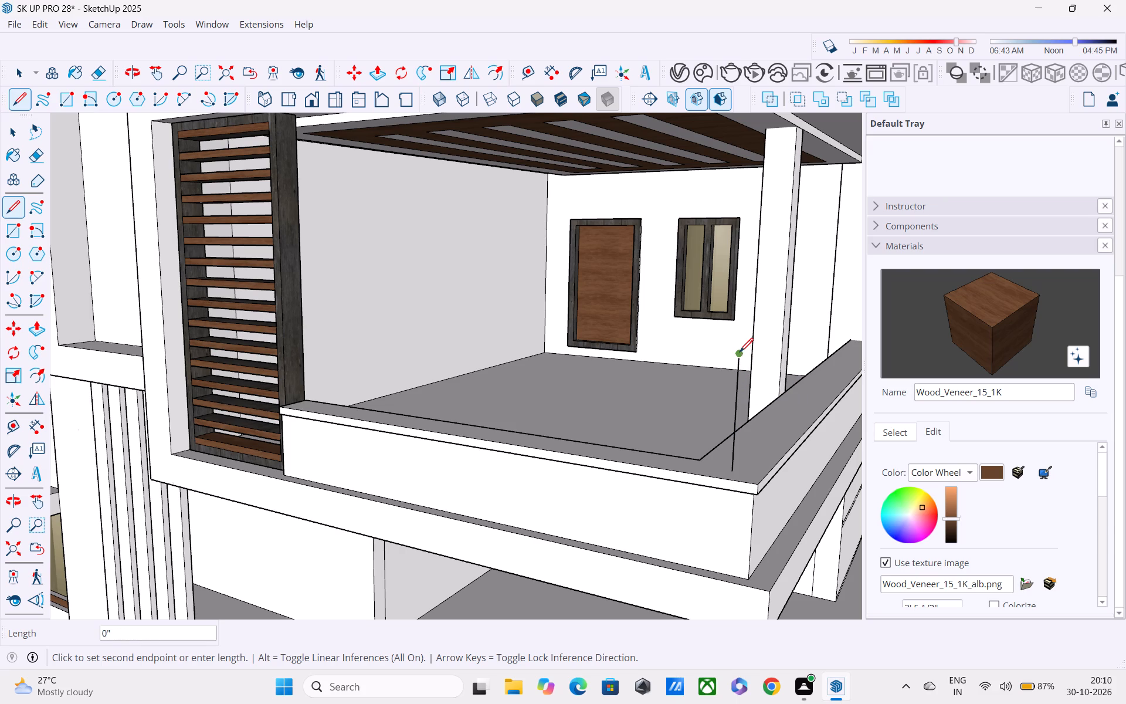
Draw a line about 12' 4 1/2" long from the vertical line's top end to the louvre screen's dark frame.
middle_click_drag(642, 363, 500, 343)
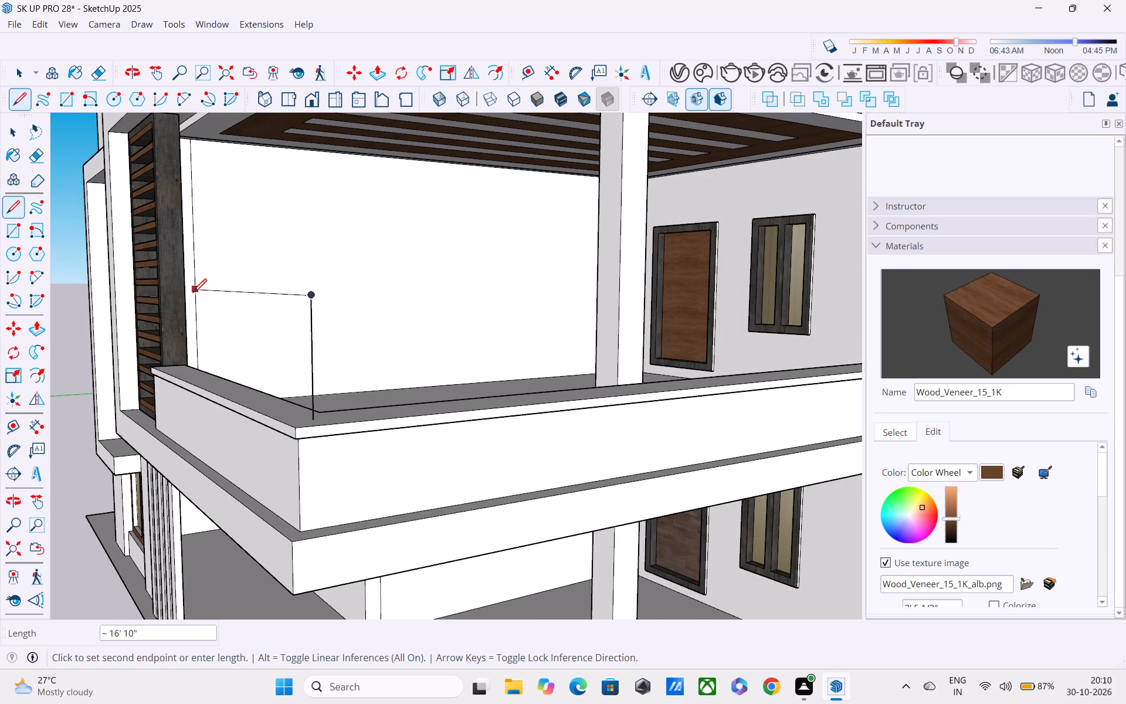
middle_click_drag(193, 295, 217, 375)
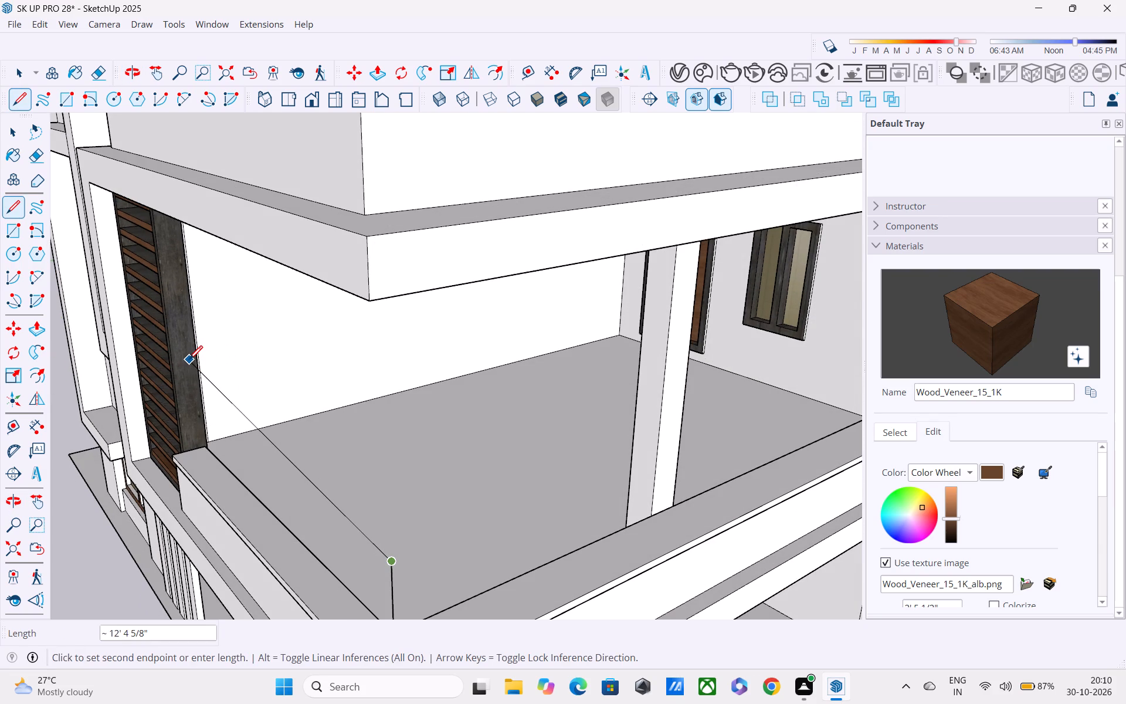
middle_click_drag(190, 361, 419, 299)
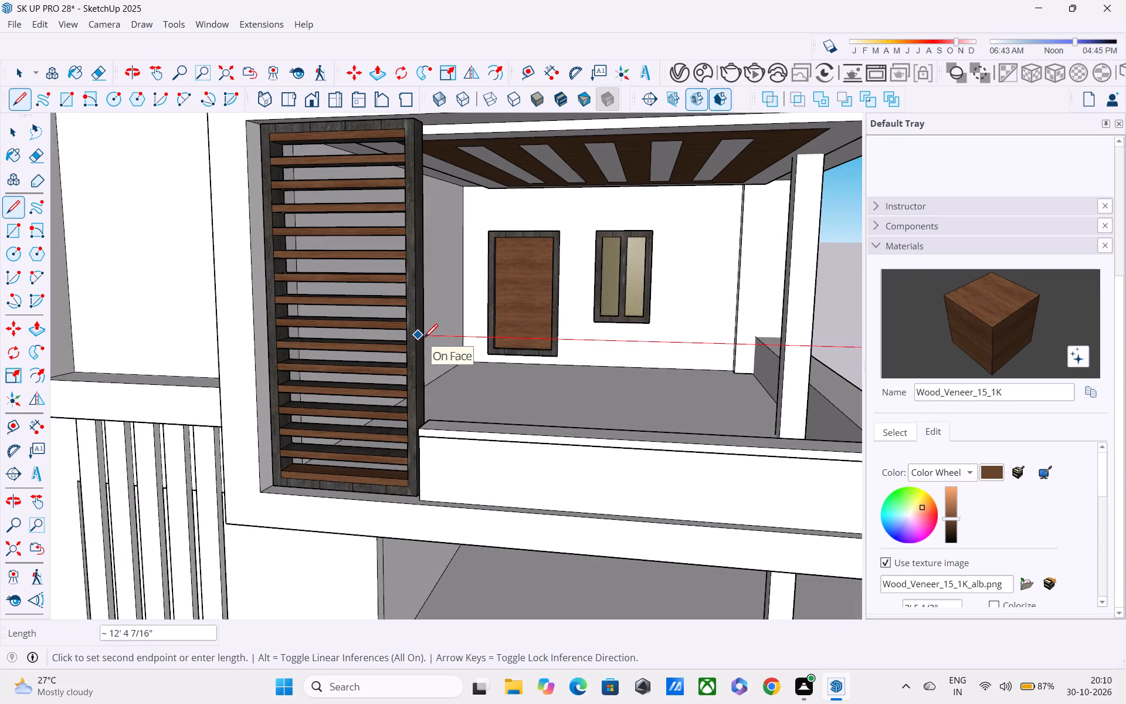
left_click(424, 339)
scroll(452, 354, "down", 1)
middle_click_drag(454, 357, 204, 379)
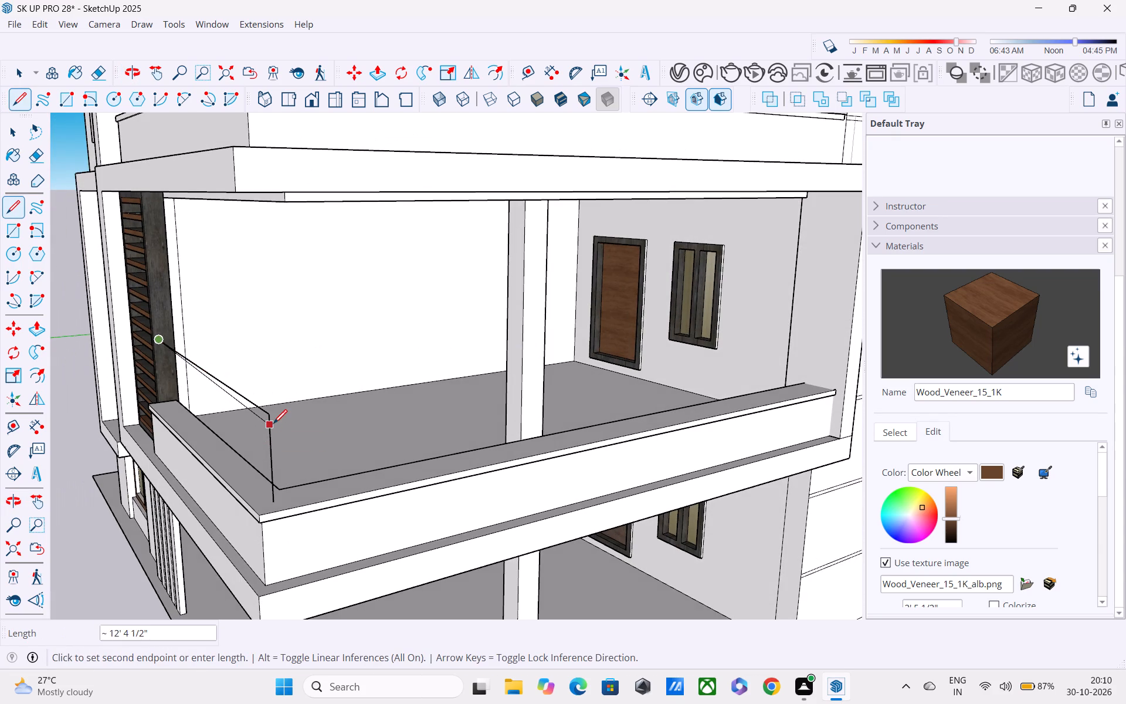
key("Escape")
Draw a second line from the vertical line's top end above the other parapet side to the far side wall.
left_click(269, 417)
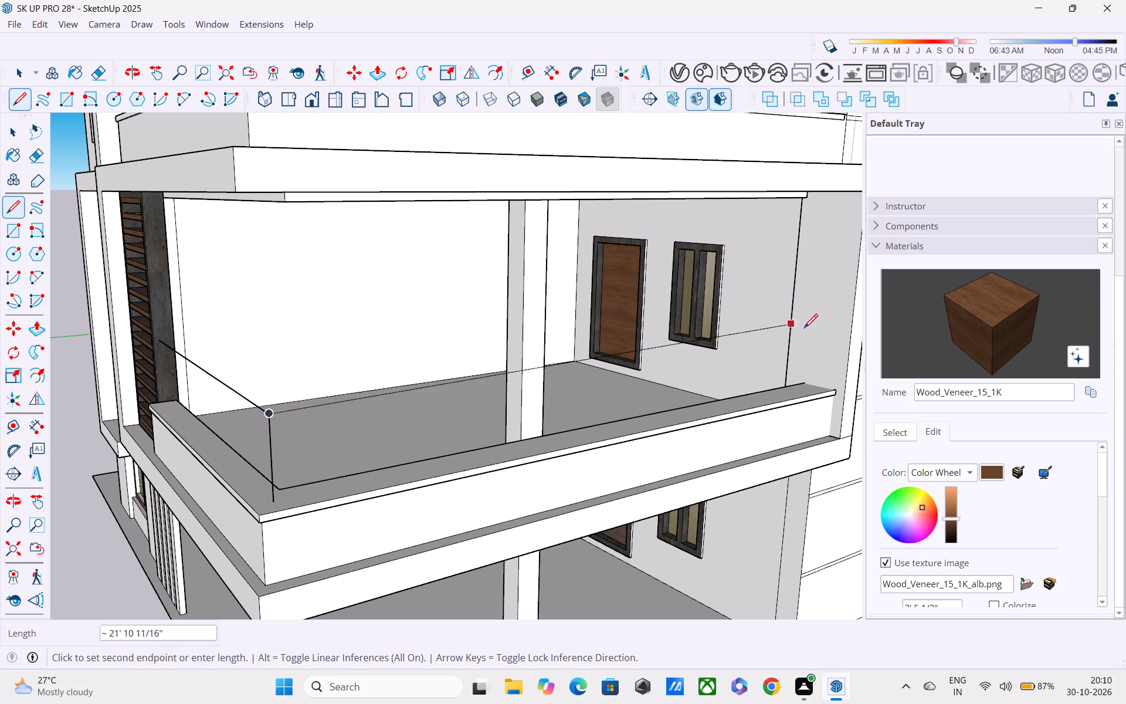
left_click(813, 337)
middle_click_drag(650, 422, 752, 362)
scroll(754, 348, "down", 5)
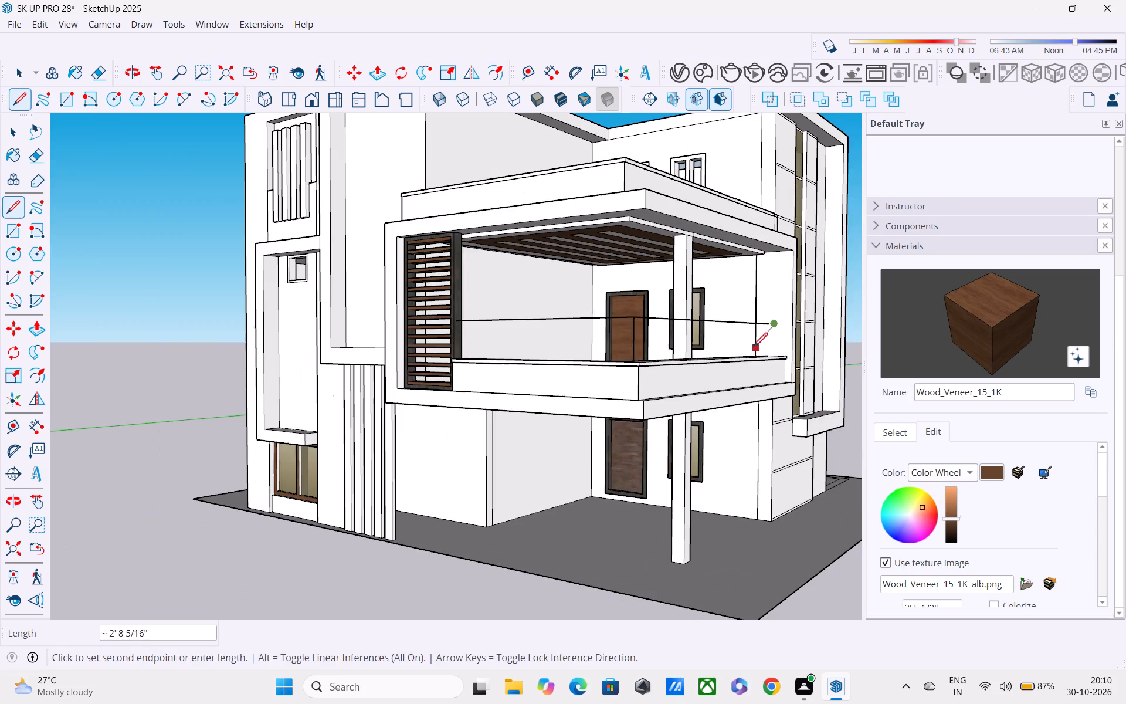
key("space")
middle_click_drag(711, 375, 768, 364)
scroll(768, 364, "down", 1)
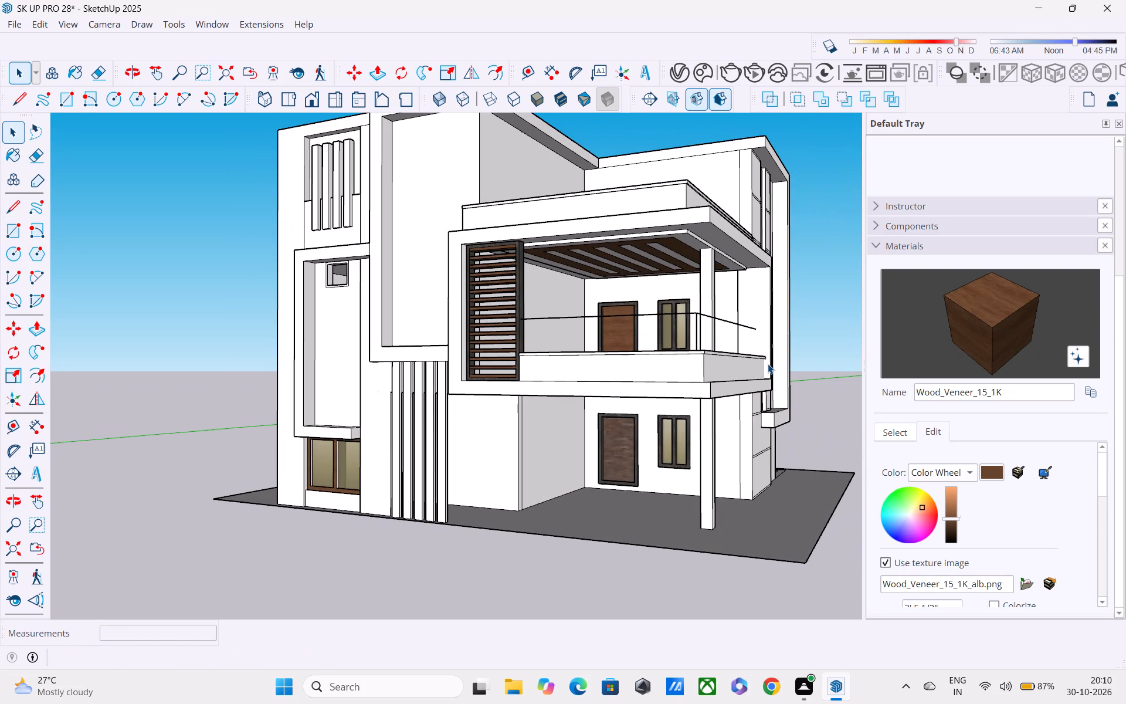
middle_click_drag(752, 367, 669, 420)
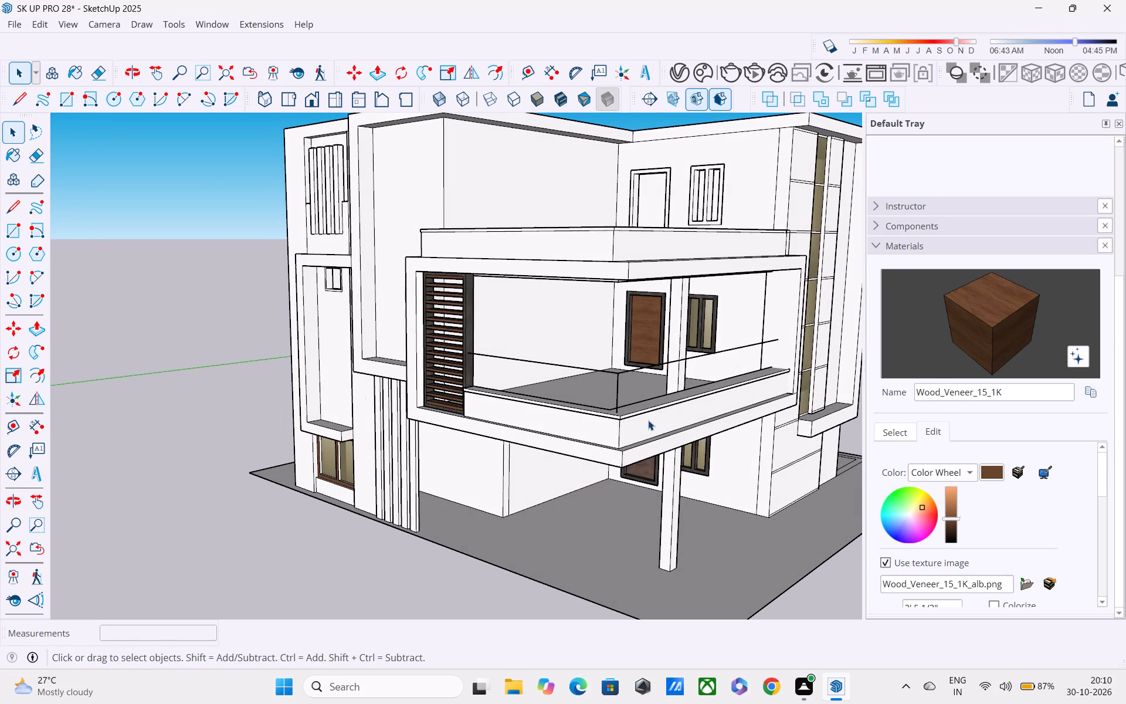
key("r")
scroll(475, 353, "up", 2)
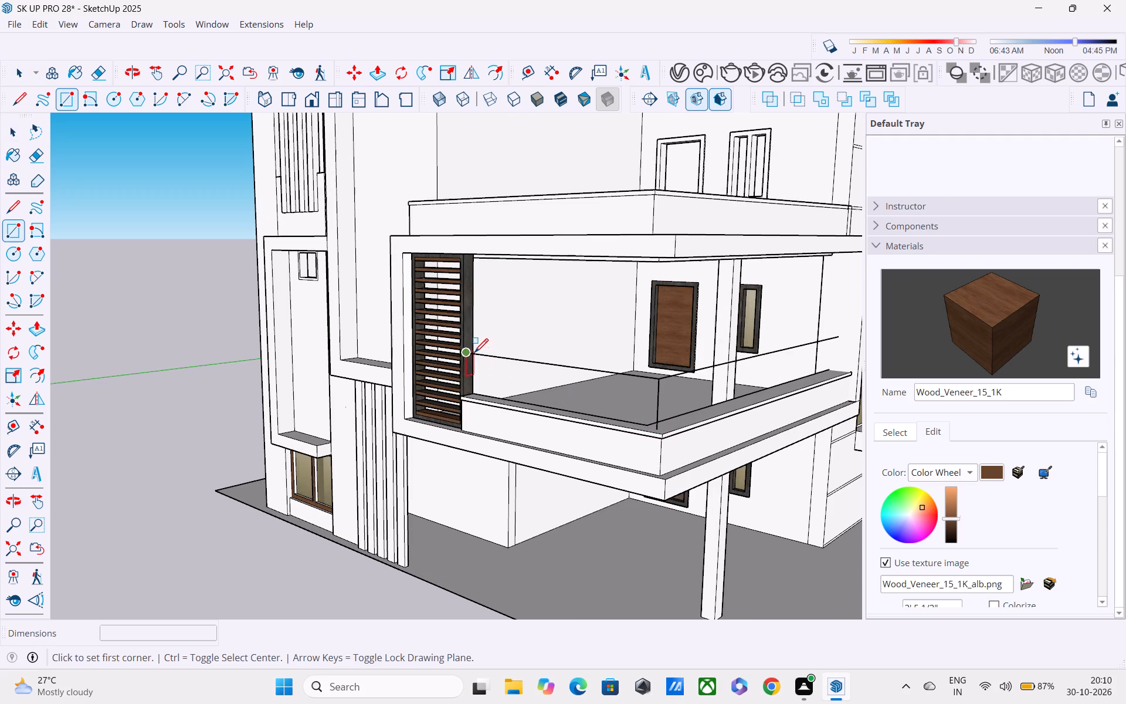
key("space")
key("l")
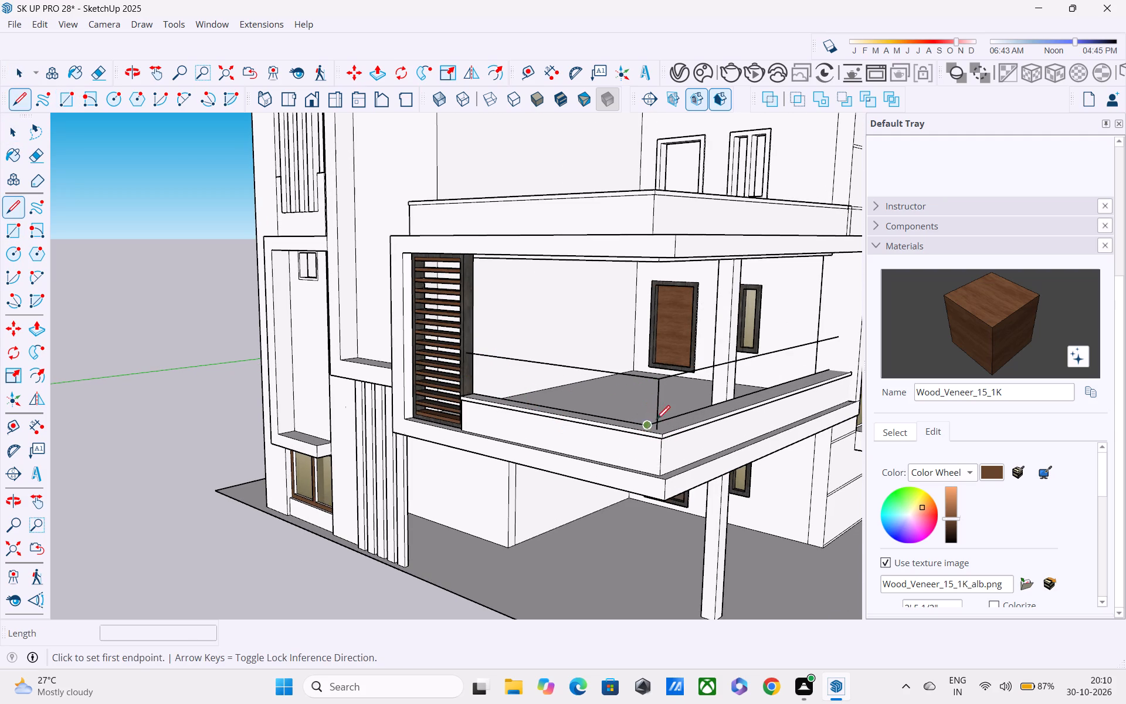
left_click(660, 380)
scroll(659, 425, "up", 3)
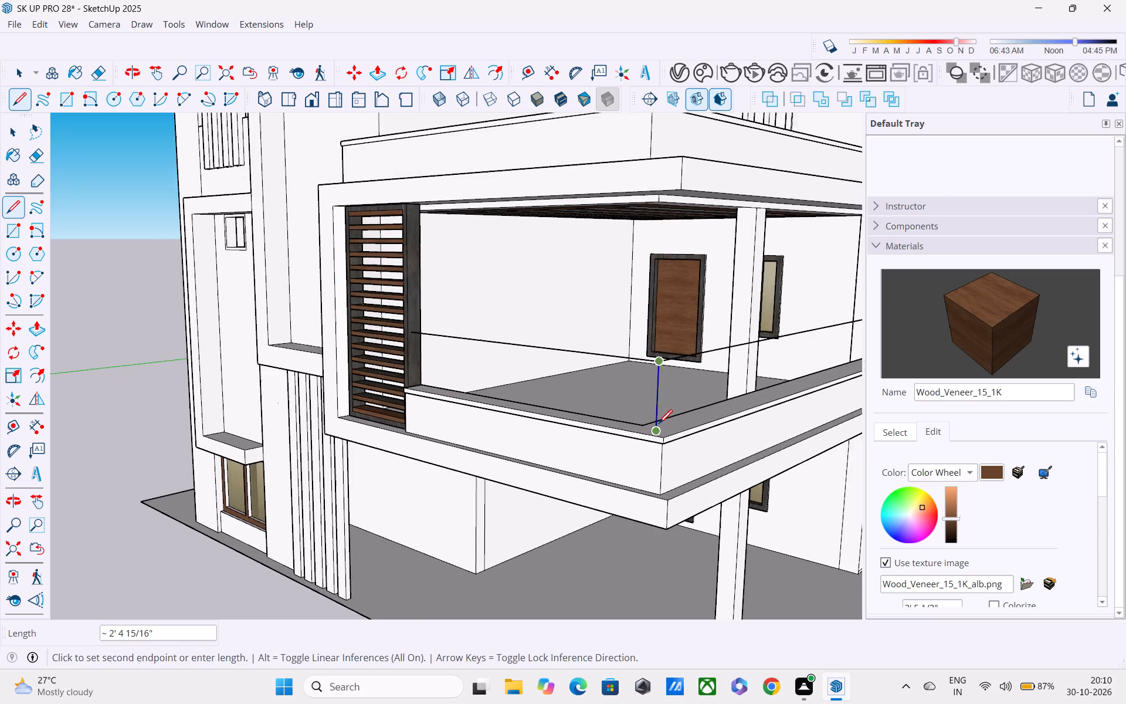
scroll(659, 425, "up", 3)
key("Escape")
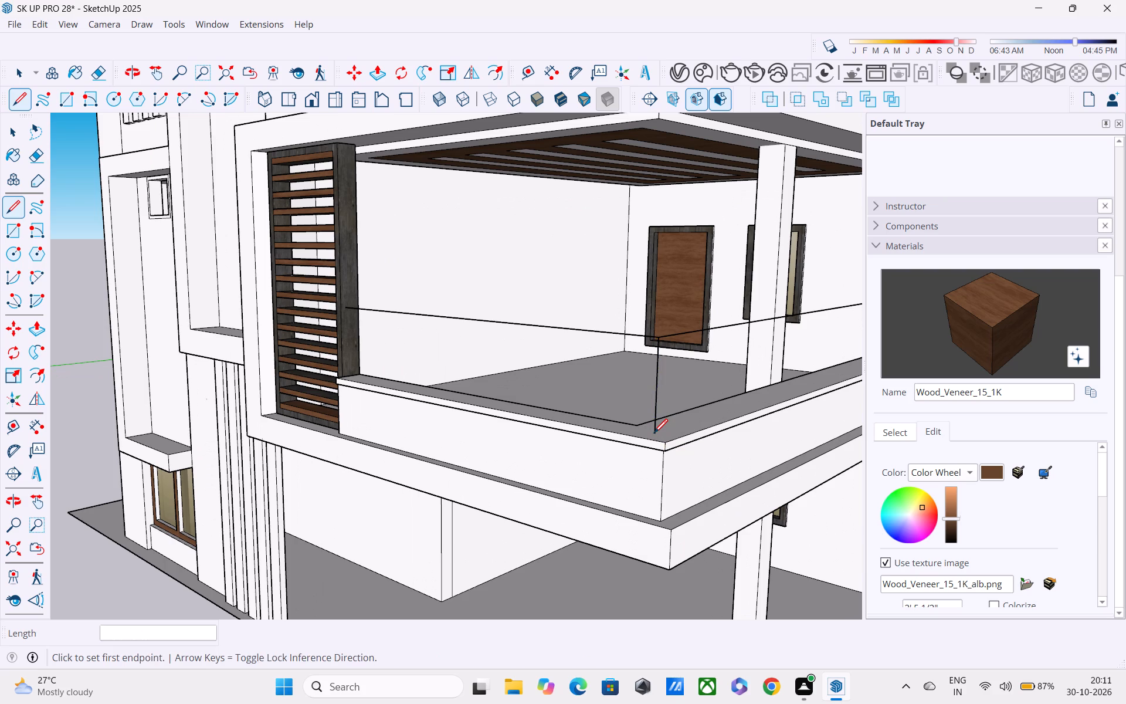
Draw a vertical rectangle about 12' 4 1/2" by 2' 5" above the parapet, from the louvre frame to the outer corner line.
key("r")
scroll(544, 404, "up", 3)
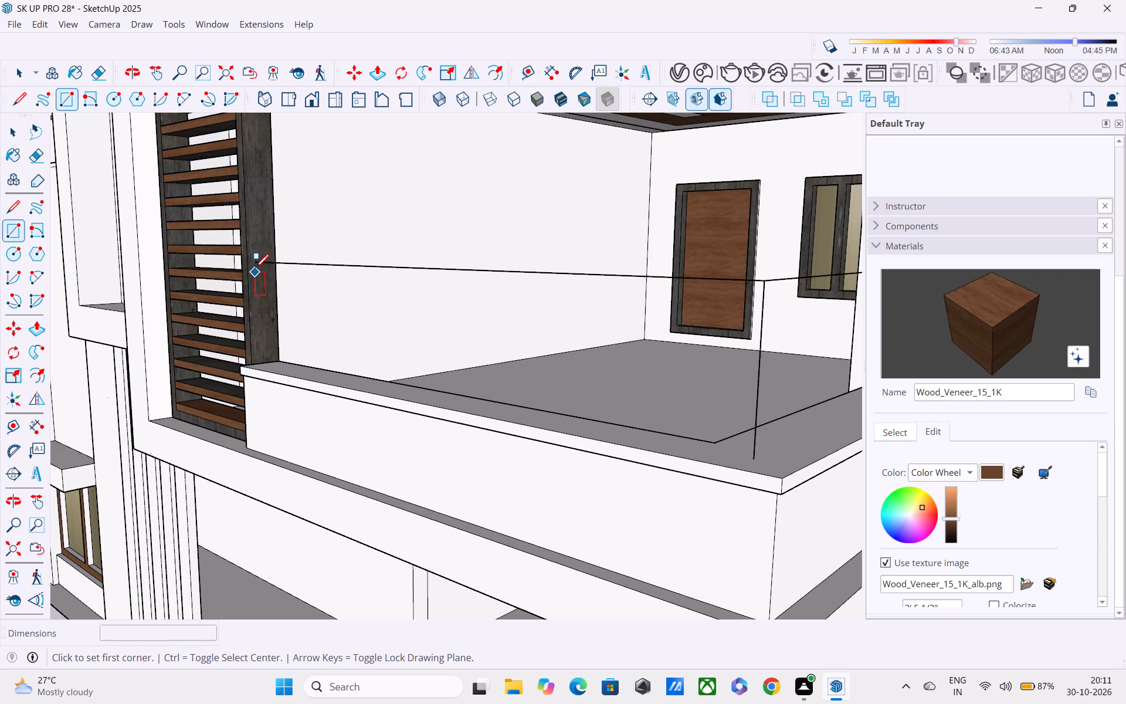
left_click(255, 267)
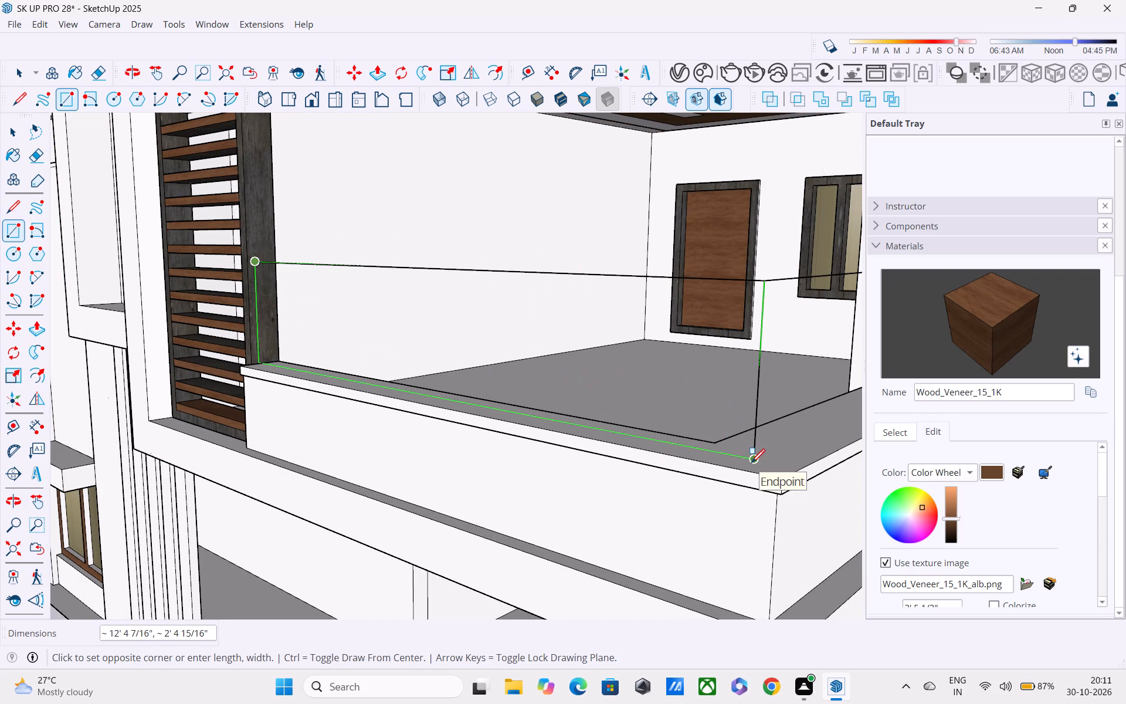
left_click(751, 464)
Draw a second vertical rectangle about 22' 9 5/8" by 2' 3 5/16" above the long parapet, from the corner to the far side wall.
middle_click_drag(751, 453, 740, 452)
middle_click_drag(731, 448, 613, 460)
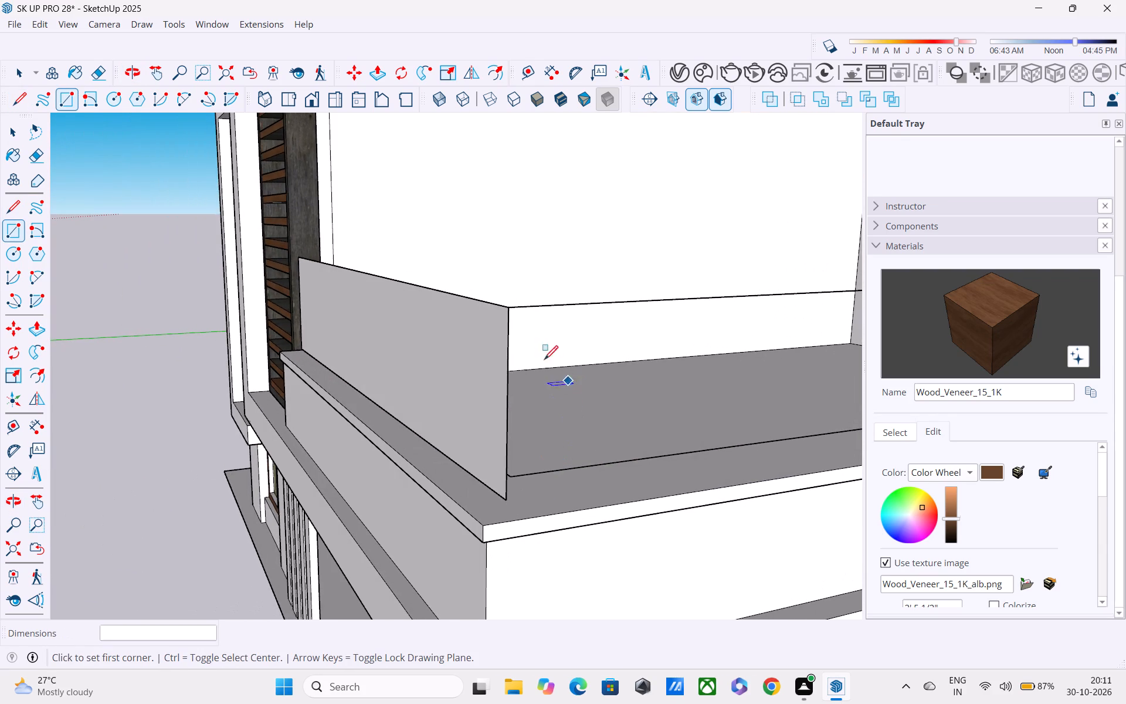
left_click(516, 310)
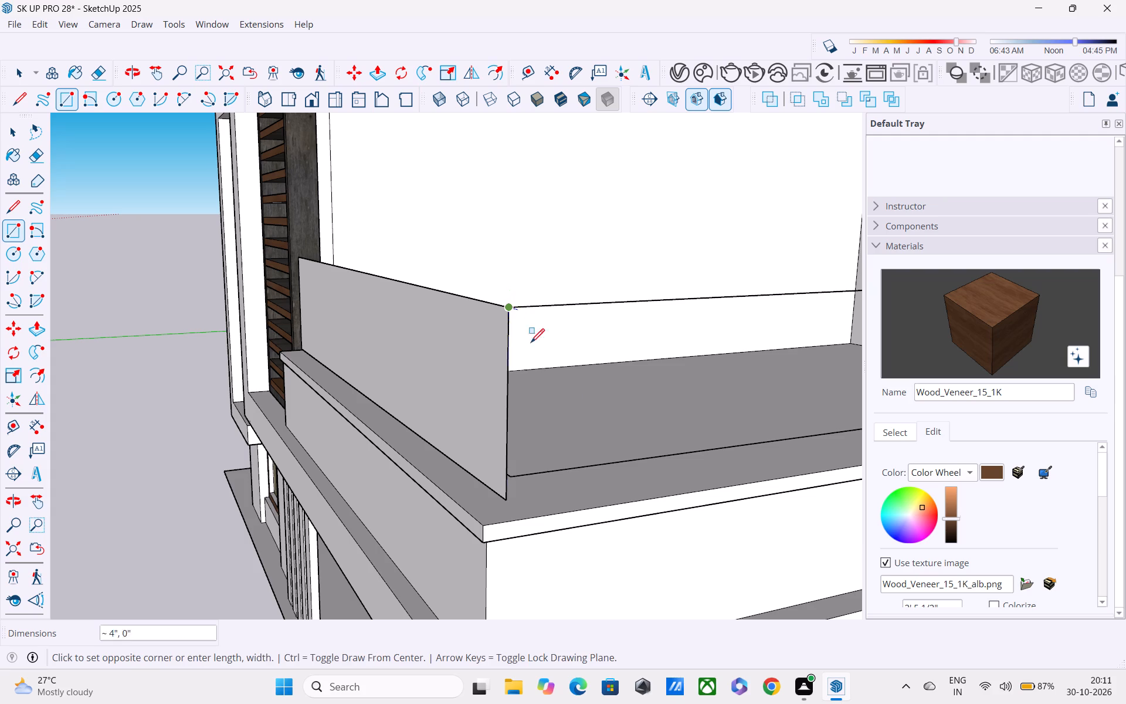
scroll(601, 490, "down", 2)
middle_click_drag(603, 496, 388, 471)
scroll(572, 405, "down", 3)
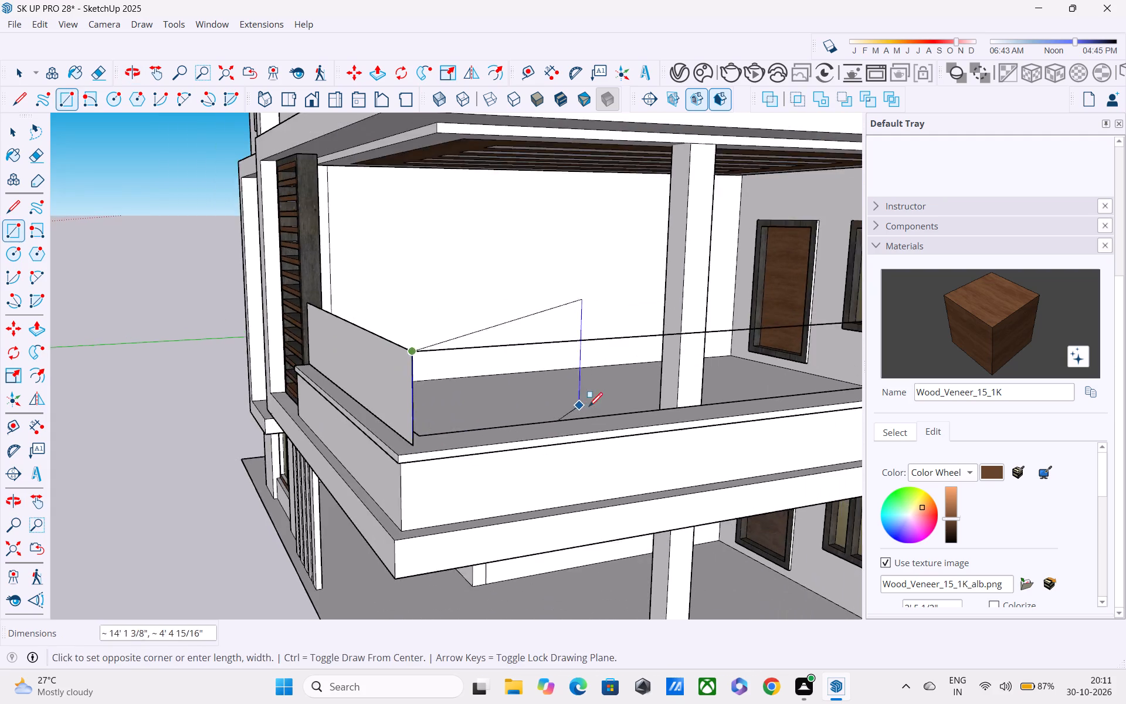
middle_click_drag(590, 408, 269, 461)
scroll(649, 425, "up", 1)
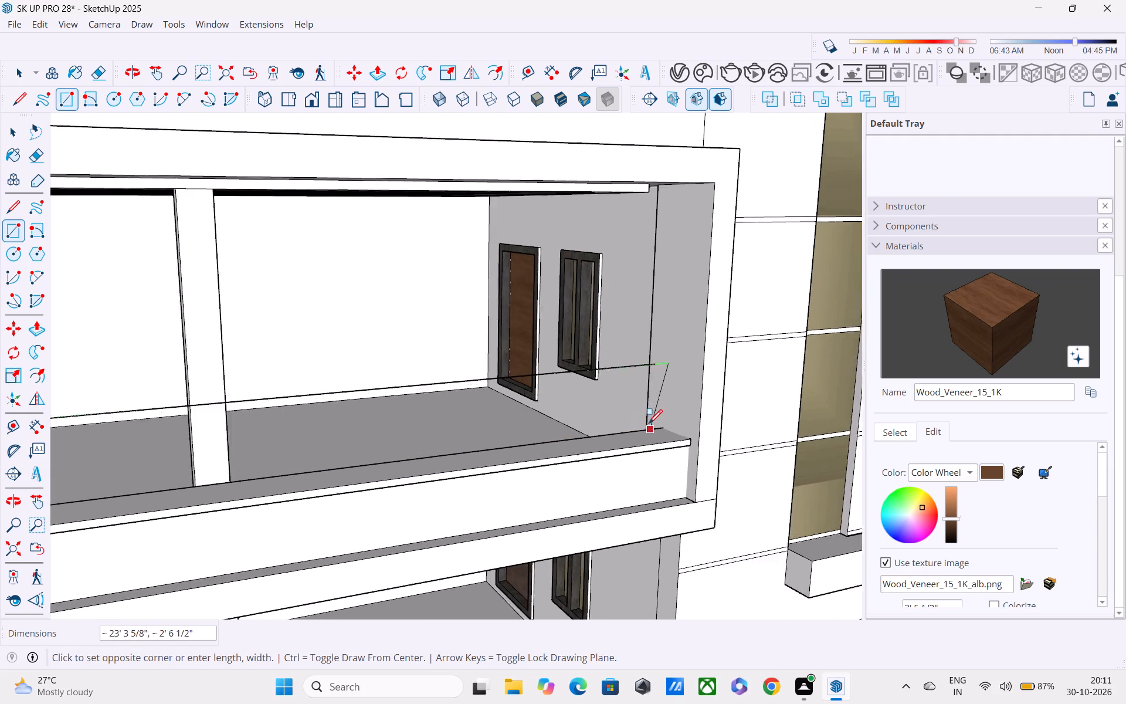
scroll(649, 425, "up", 5)
middle_click_drag(652, 427, 819, 401)
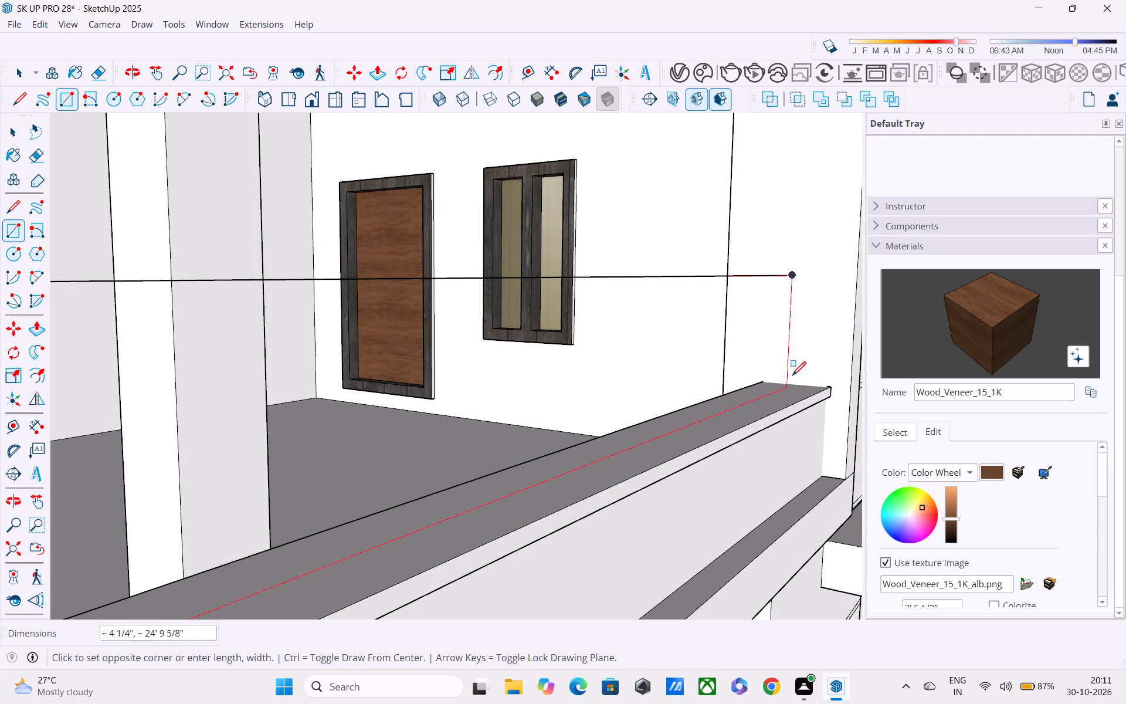
scroll(791, 382, "up", 3)
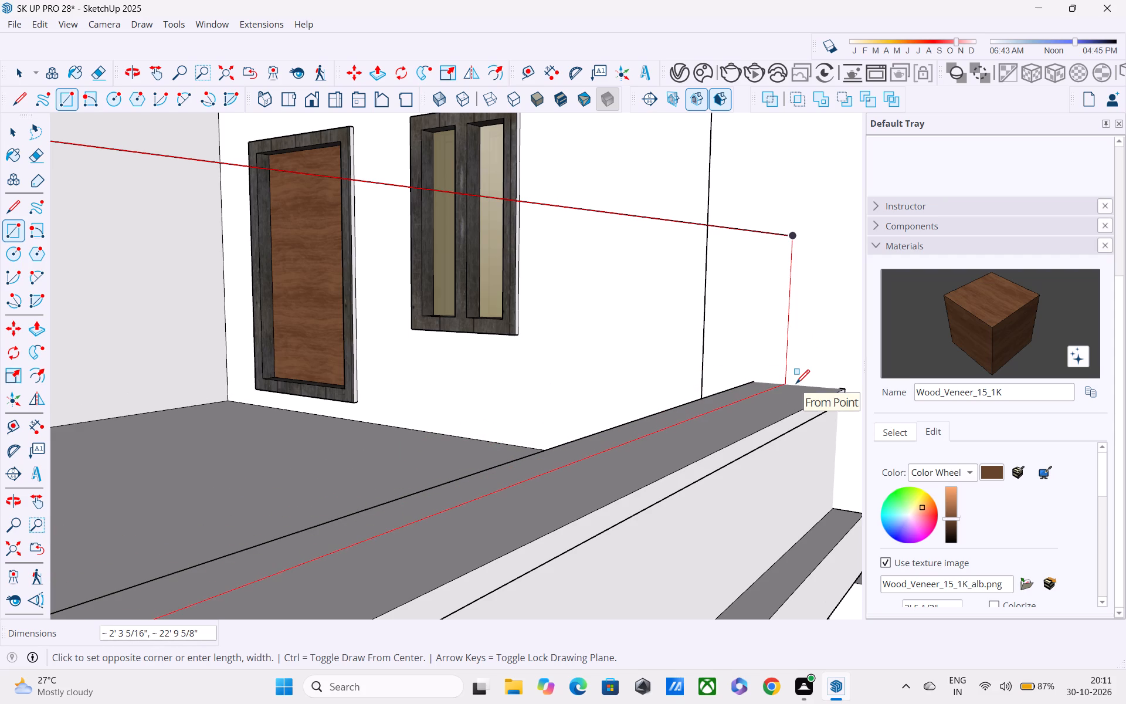
left_click(796, 385)
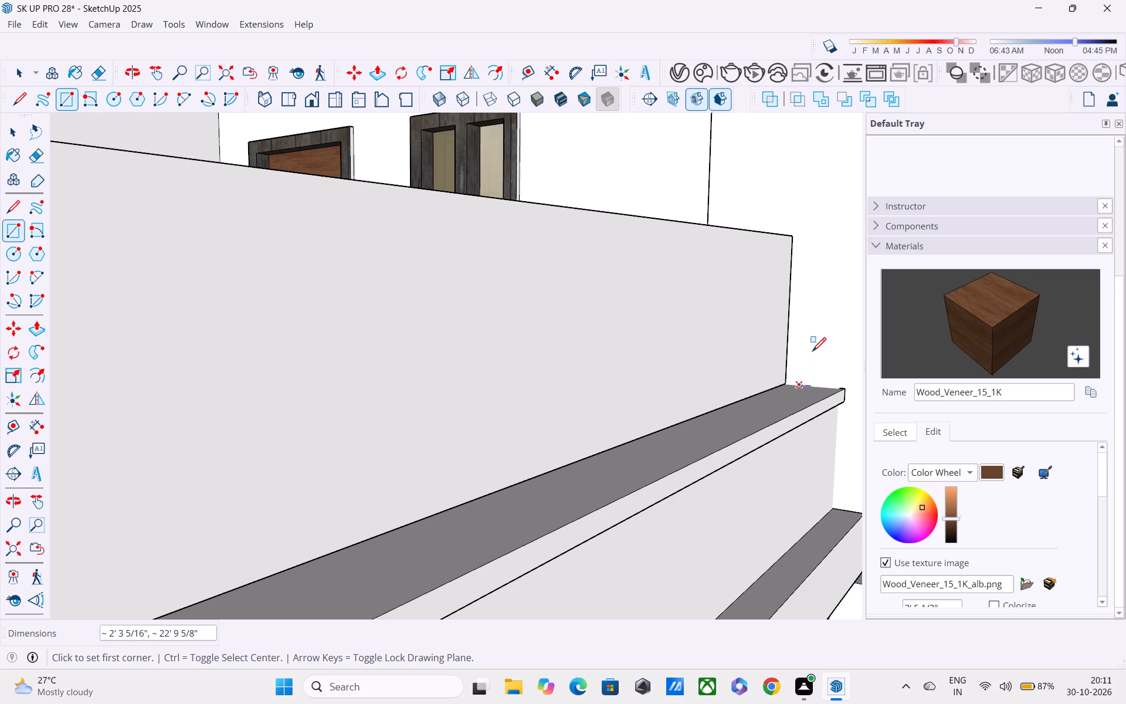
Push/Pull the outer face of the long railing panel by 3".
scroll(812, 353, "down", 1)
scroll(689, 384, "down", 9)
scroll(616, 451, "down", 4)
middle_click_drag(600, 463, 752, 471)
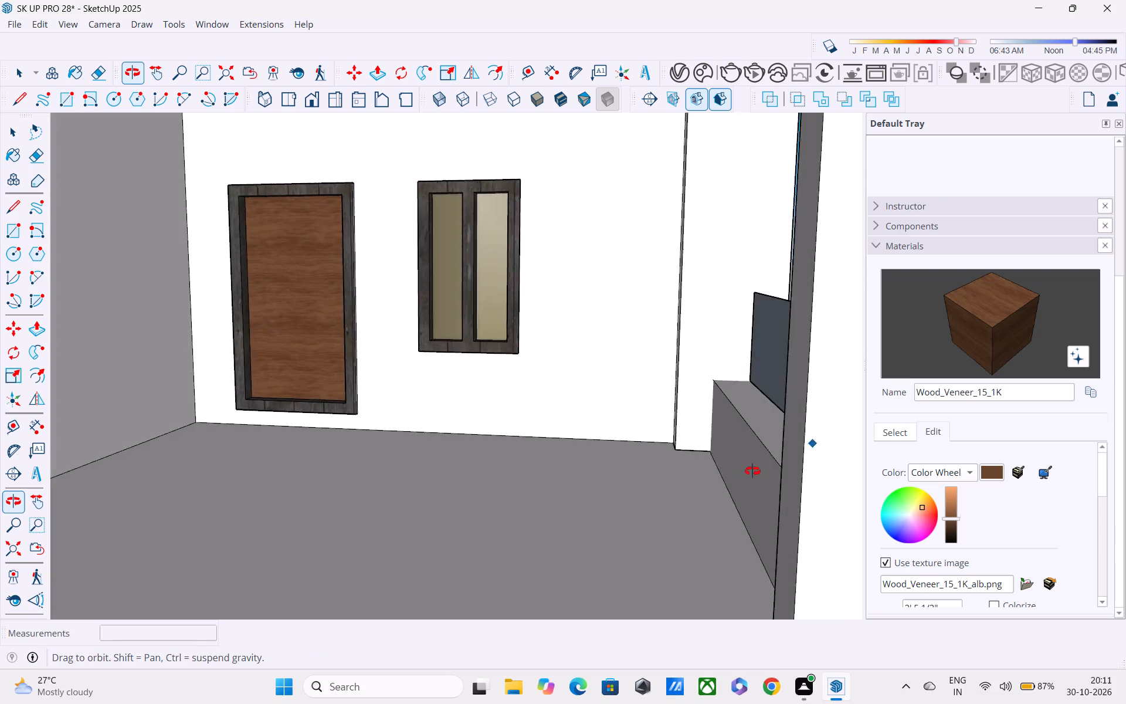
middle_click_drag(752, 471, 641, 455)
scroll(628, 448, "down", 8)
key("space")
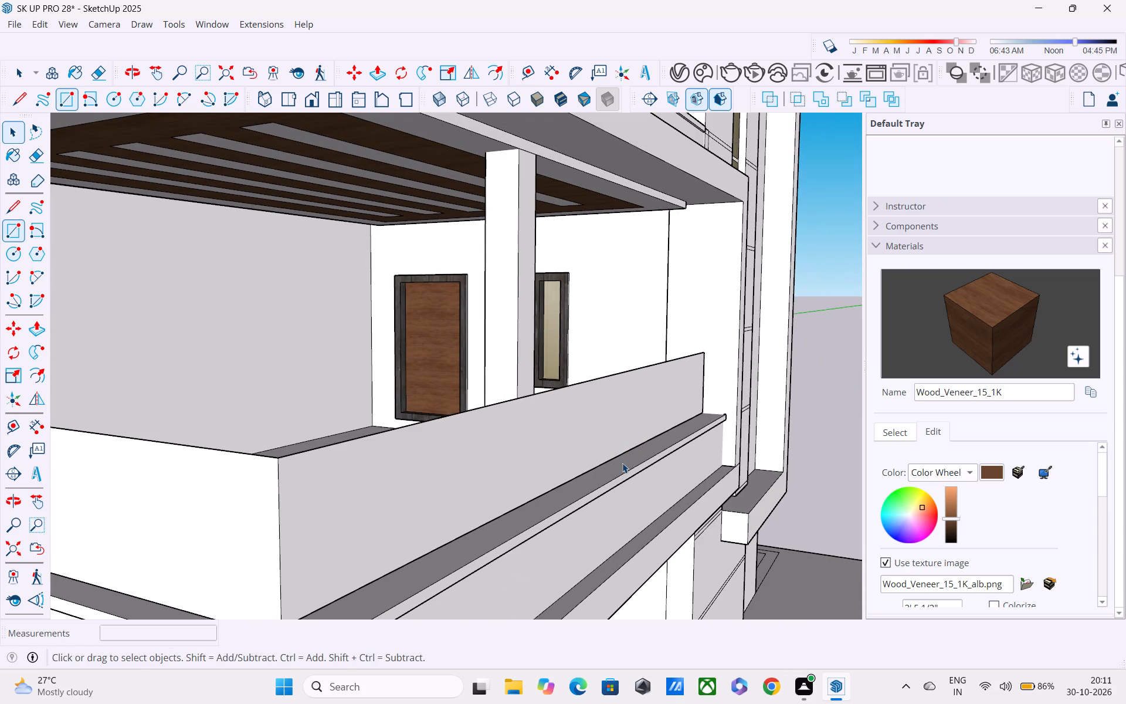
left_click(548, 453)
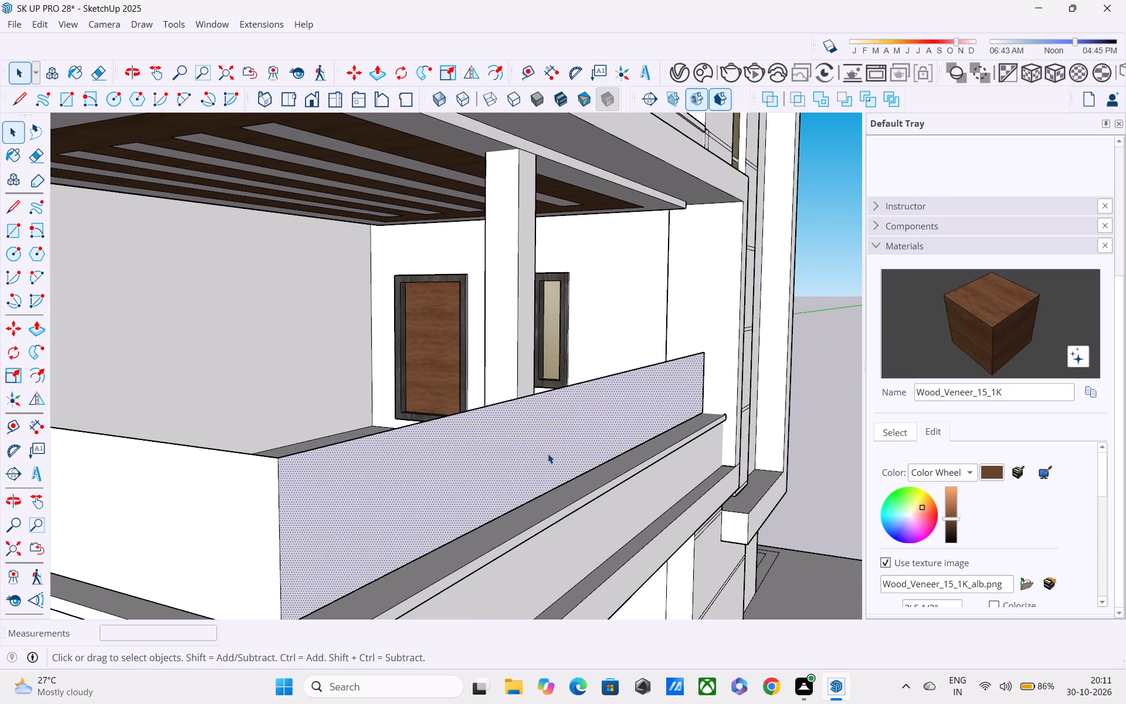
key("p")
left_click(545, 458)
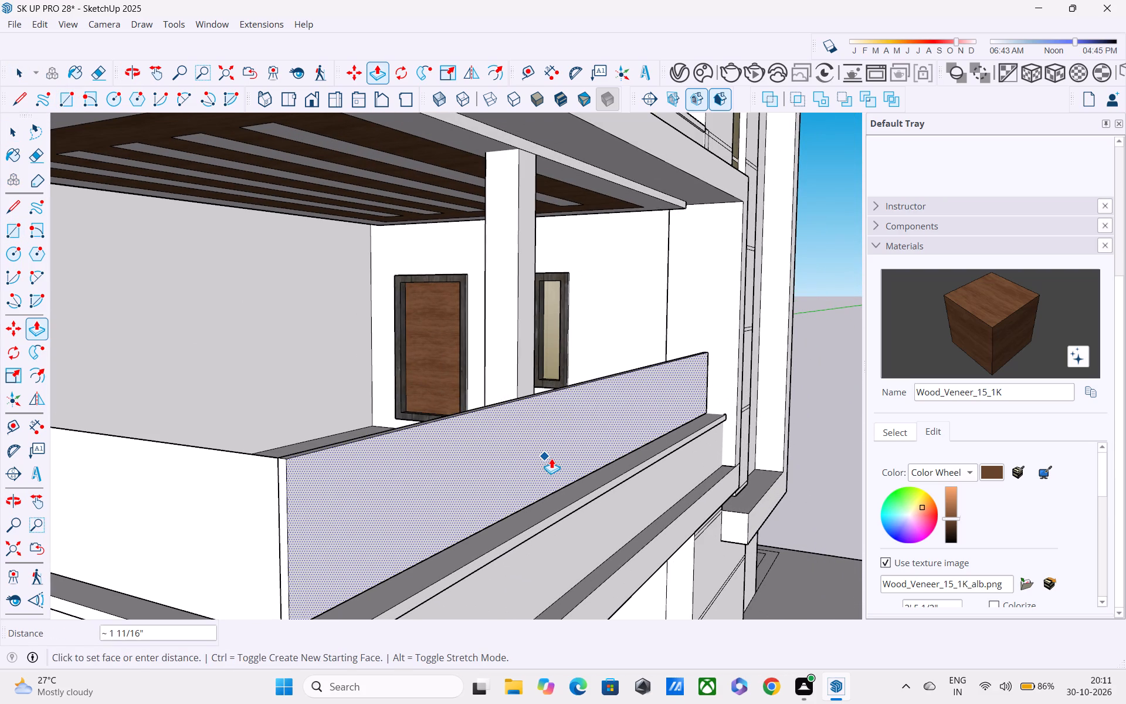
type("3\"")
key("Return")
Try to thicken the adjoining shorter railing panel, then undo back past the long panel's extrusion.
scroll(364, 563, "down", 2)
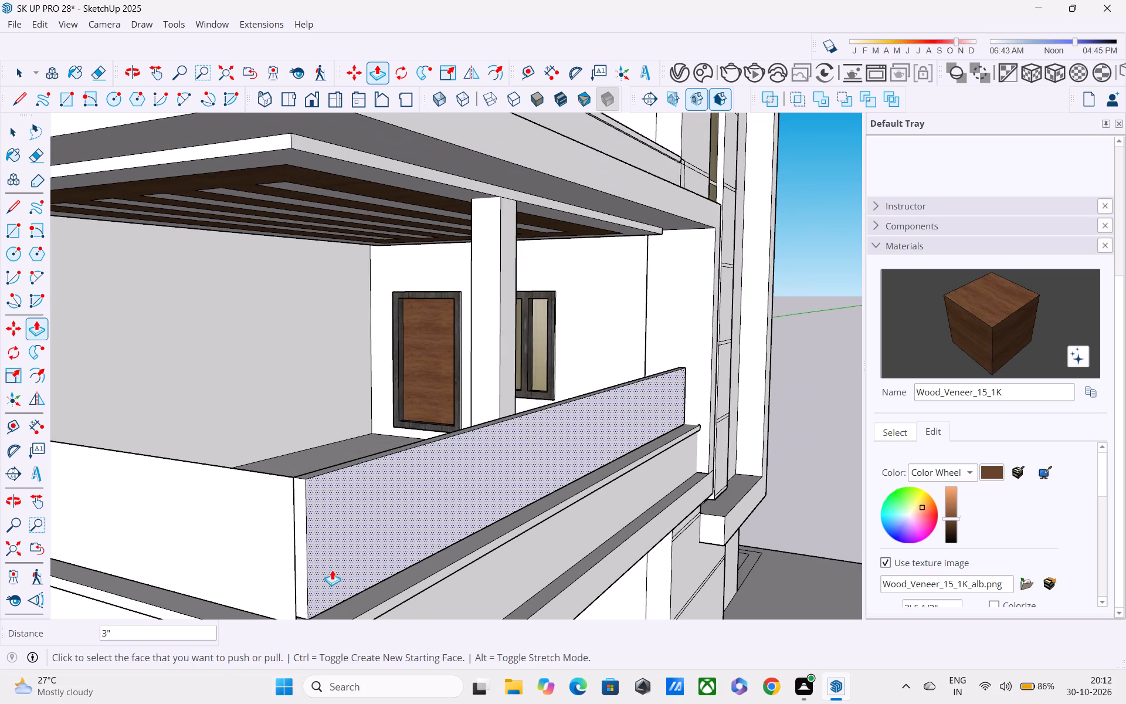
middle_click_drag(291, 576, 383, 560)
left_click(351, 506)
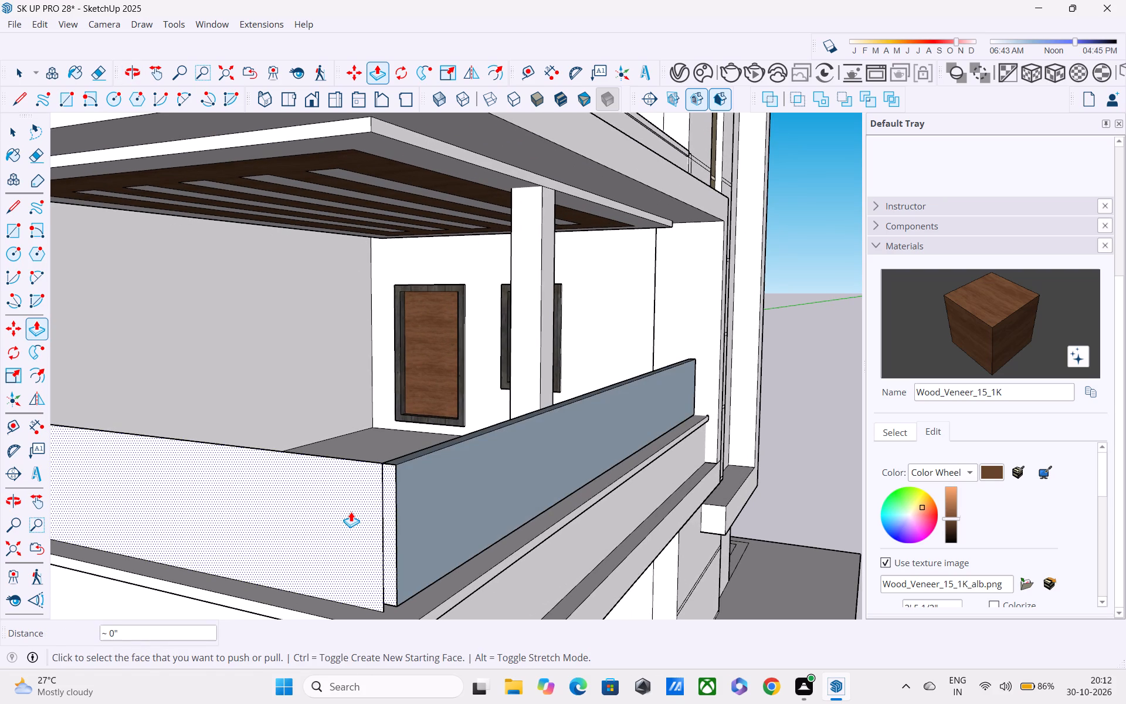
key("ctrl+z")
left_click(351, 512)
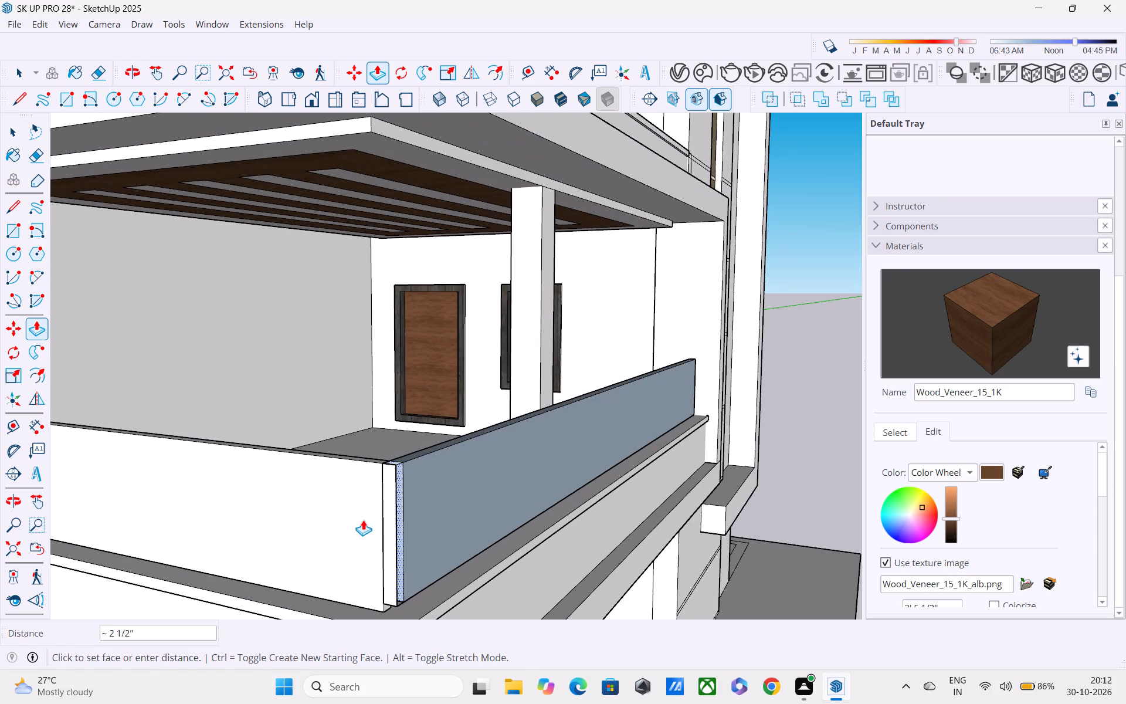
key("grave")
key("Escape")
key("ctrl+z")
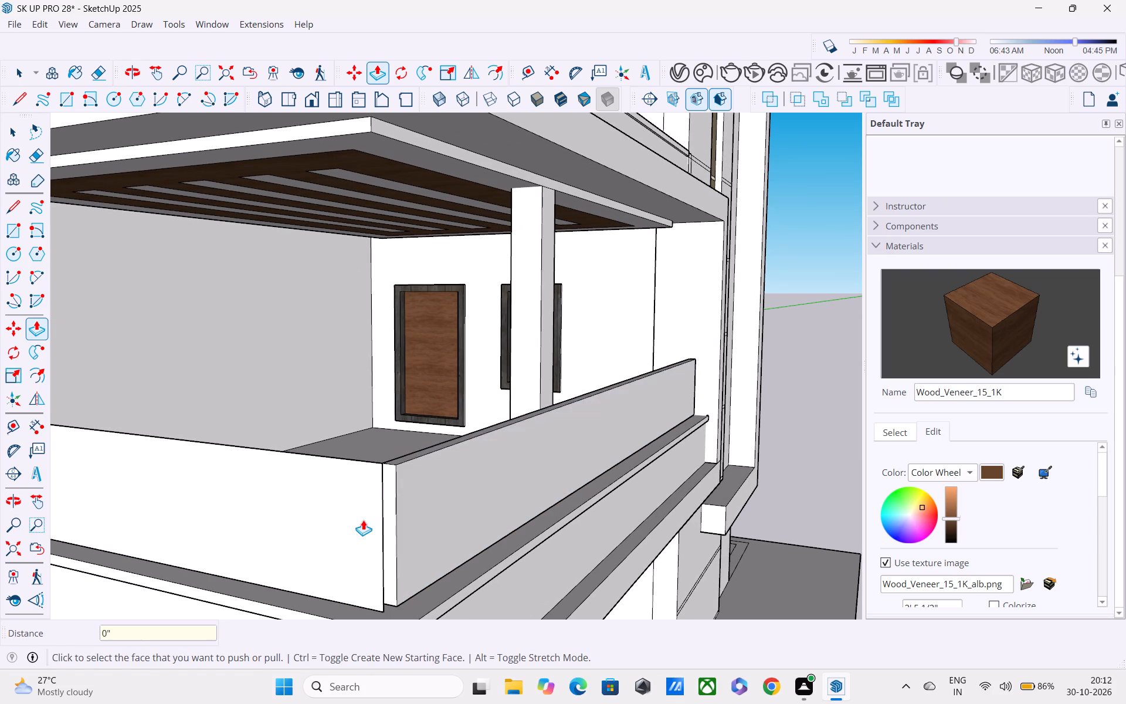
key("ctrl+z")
Push/Pull the long railing panel by 1.5" from its balcony-side face.
middle_click_drag(391, 537, 493, 604)
middle_click_drag(488, 532, 605, 564)
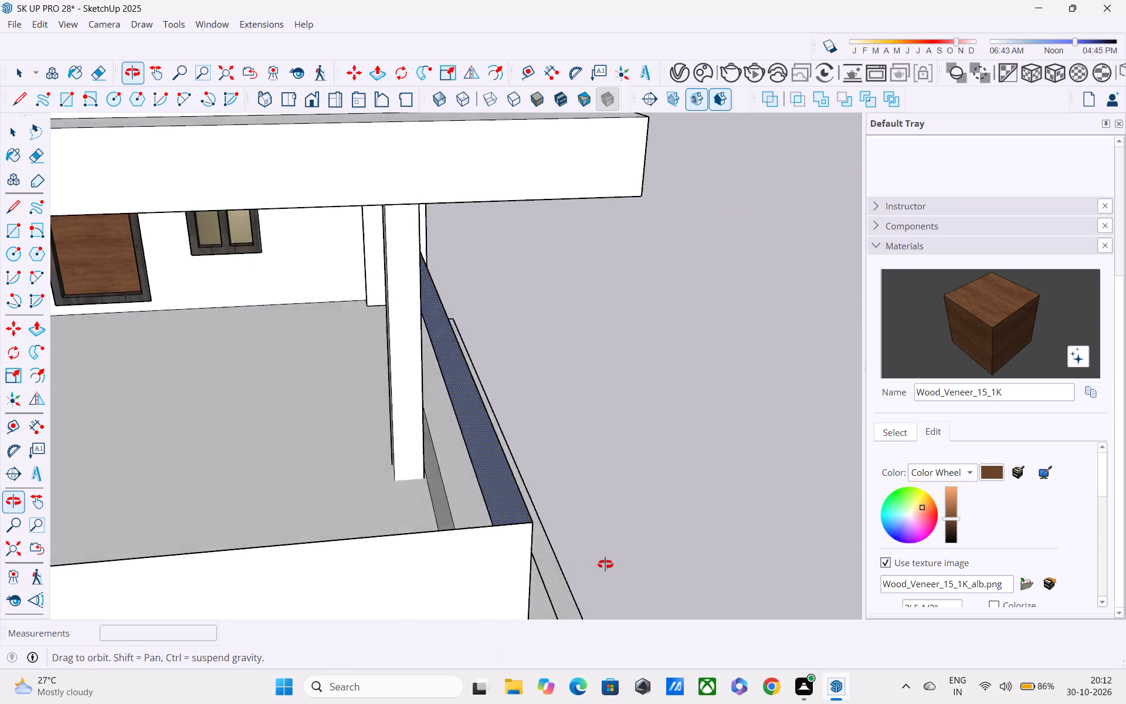
middle_click_drag(605, 564, 951, 480)
left_click(564, 483)
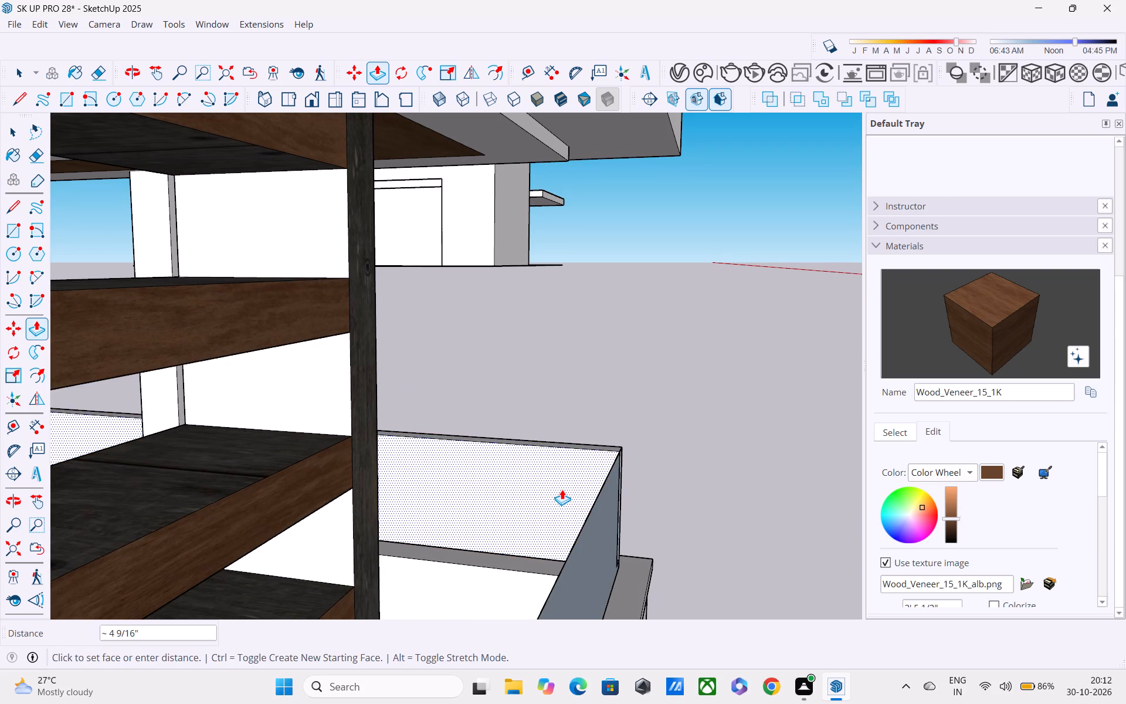
type("1.5\"")
key("Return")
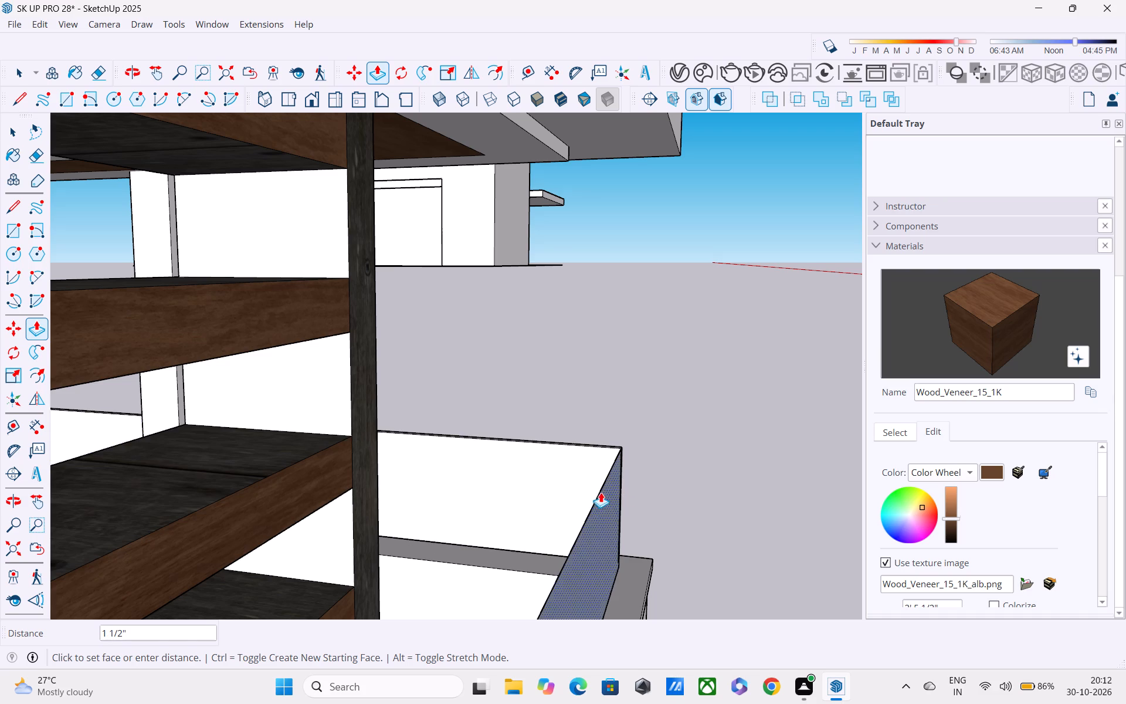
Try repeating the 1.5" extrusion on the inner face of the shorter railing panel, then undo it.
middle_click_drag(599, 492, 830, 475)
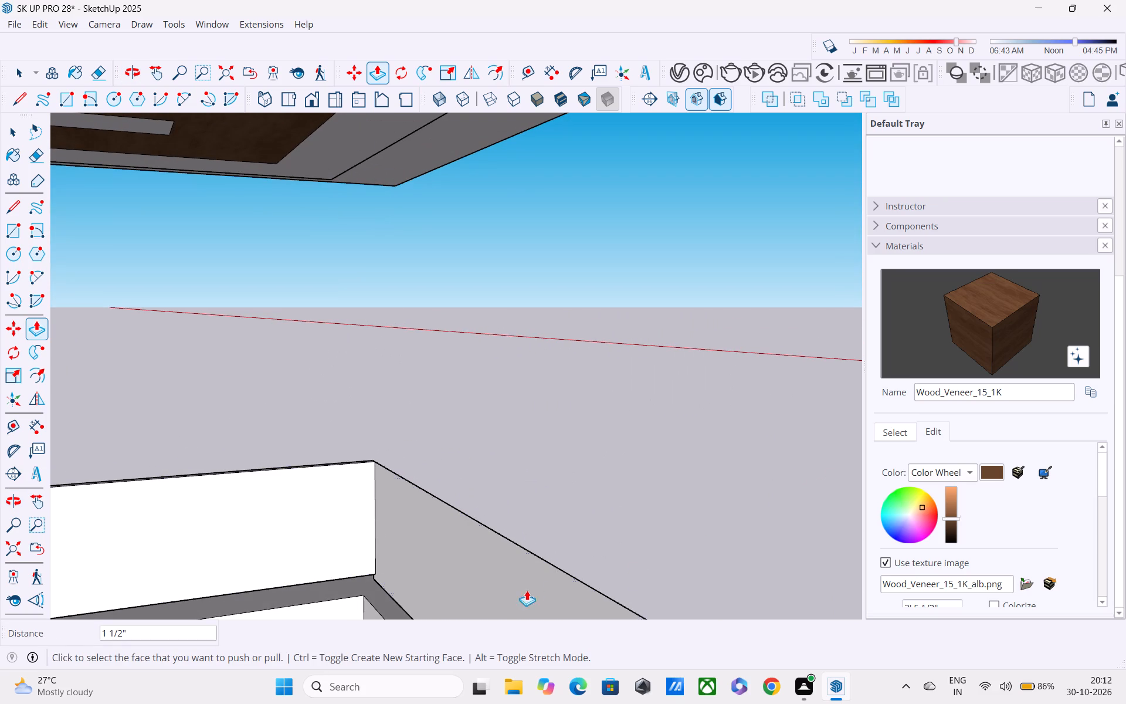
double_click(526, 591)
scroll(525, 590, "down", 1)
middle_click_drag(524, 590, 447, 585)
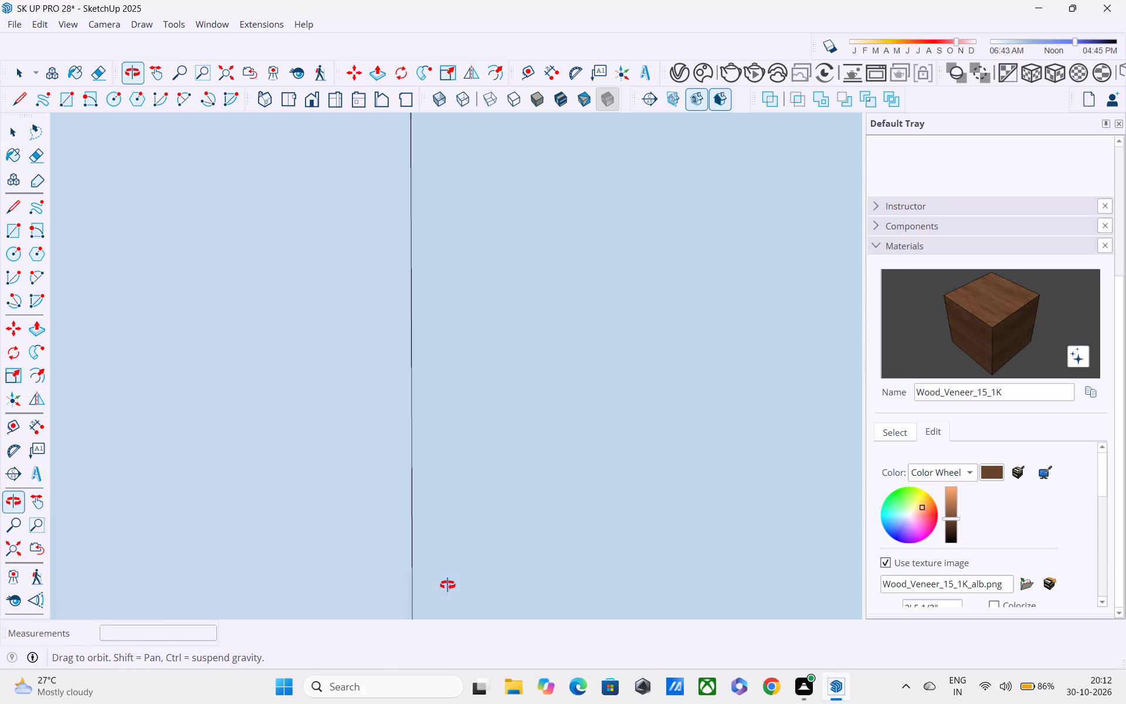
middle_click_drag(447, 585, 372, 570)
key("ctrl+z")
Push/Pull the inner face of the shorter railing panel beside the louvre screen by 1.5".
middle_click_drag(366, 536, 382, 546)
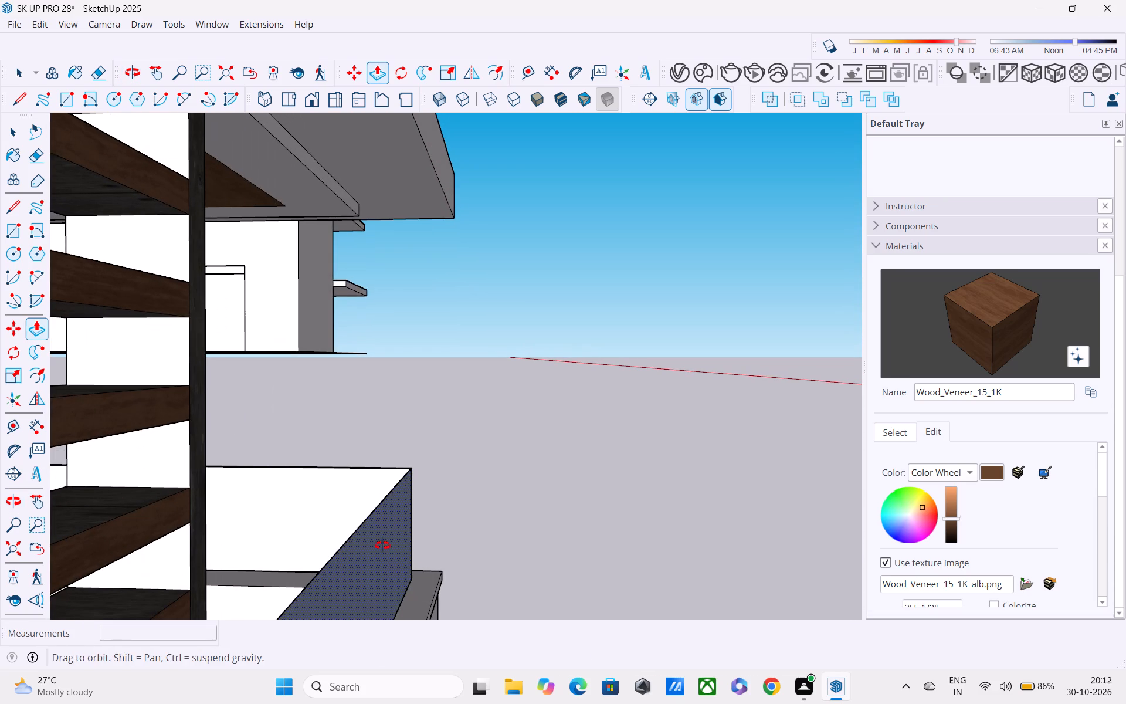
middle_click_drag(382, 546, 542, 550)
left_click(236, 590)
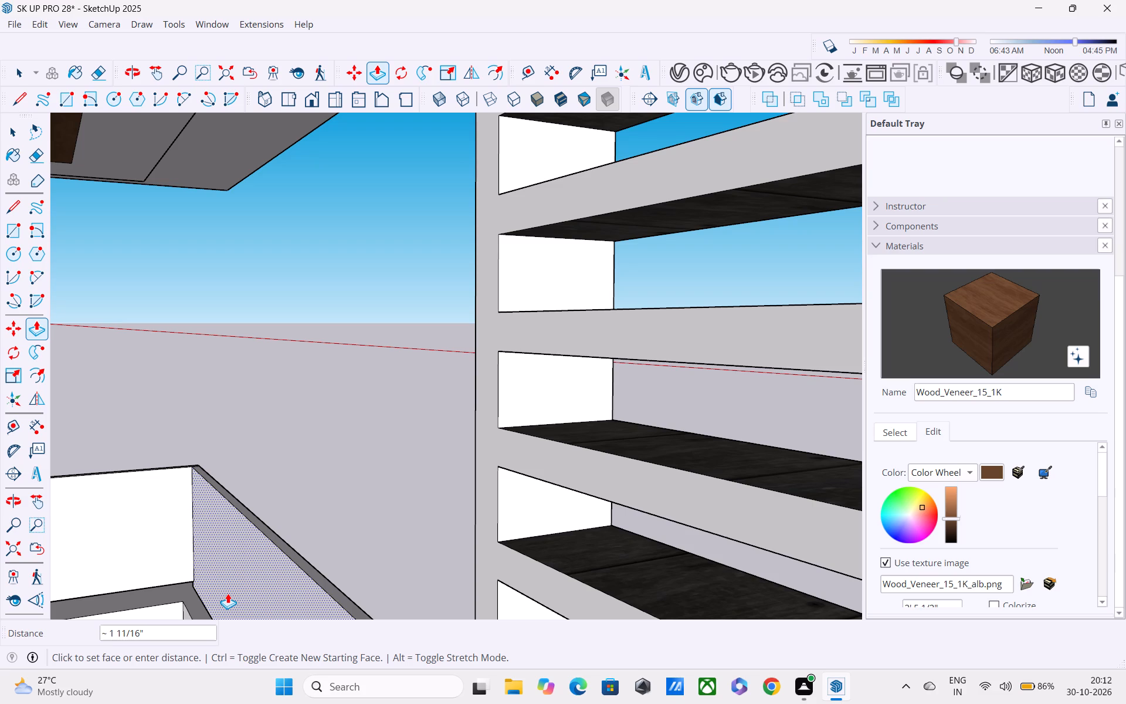
type("1.5\"")
key("Return")
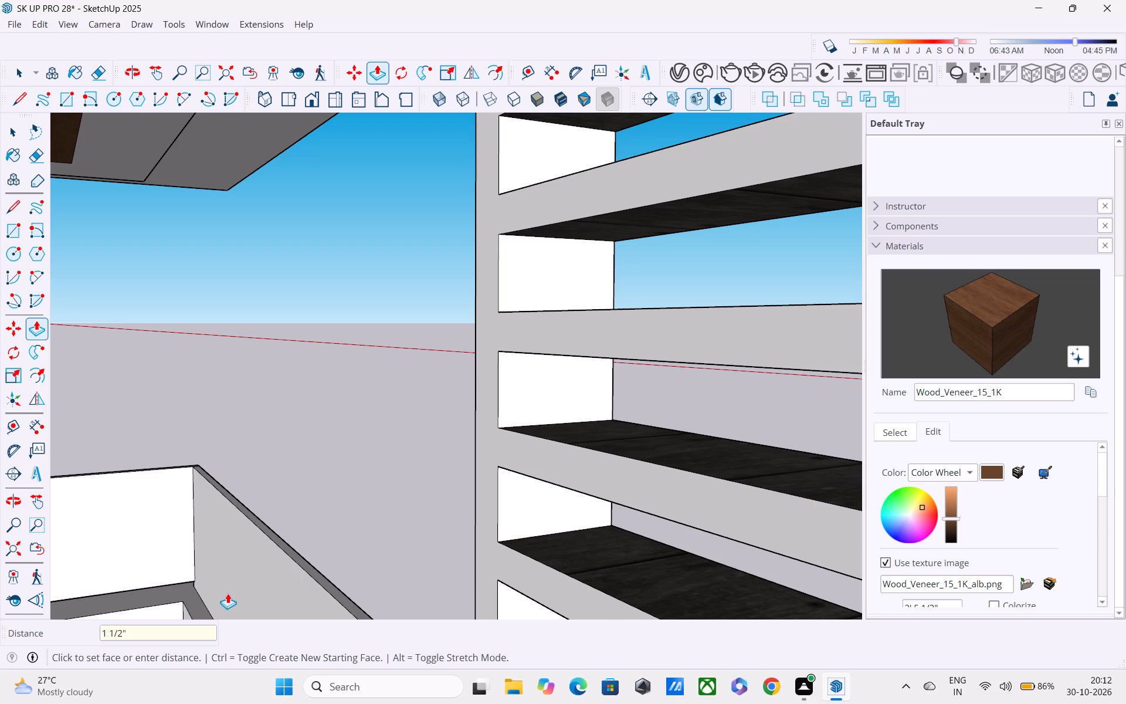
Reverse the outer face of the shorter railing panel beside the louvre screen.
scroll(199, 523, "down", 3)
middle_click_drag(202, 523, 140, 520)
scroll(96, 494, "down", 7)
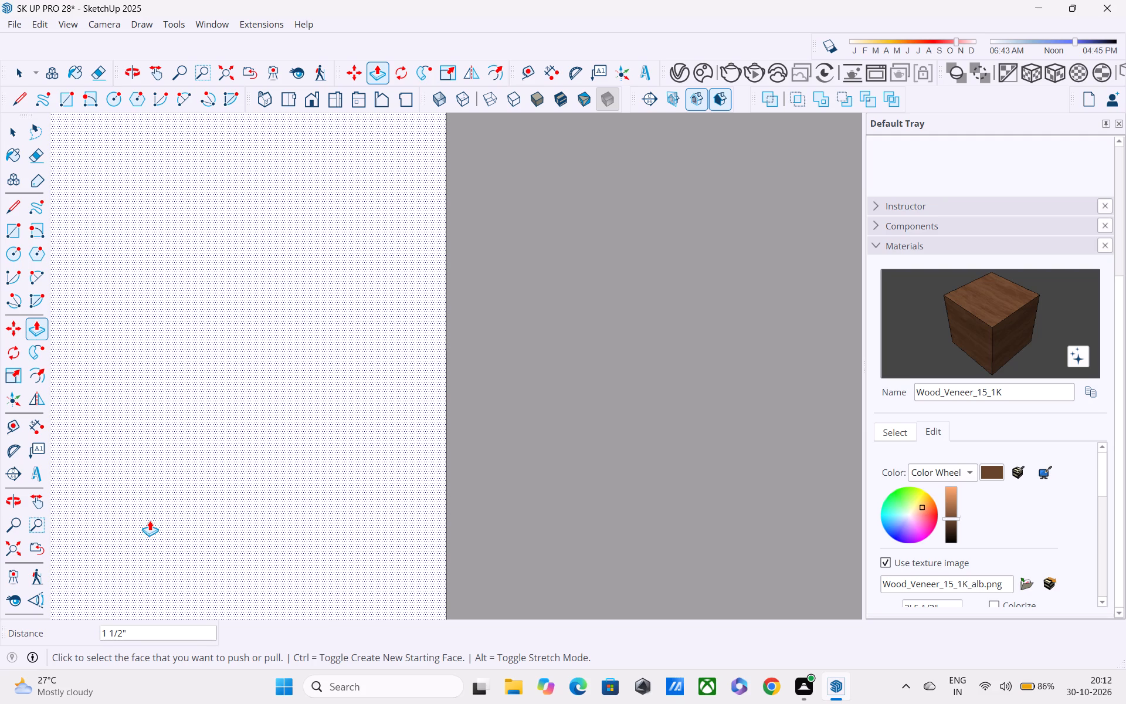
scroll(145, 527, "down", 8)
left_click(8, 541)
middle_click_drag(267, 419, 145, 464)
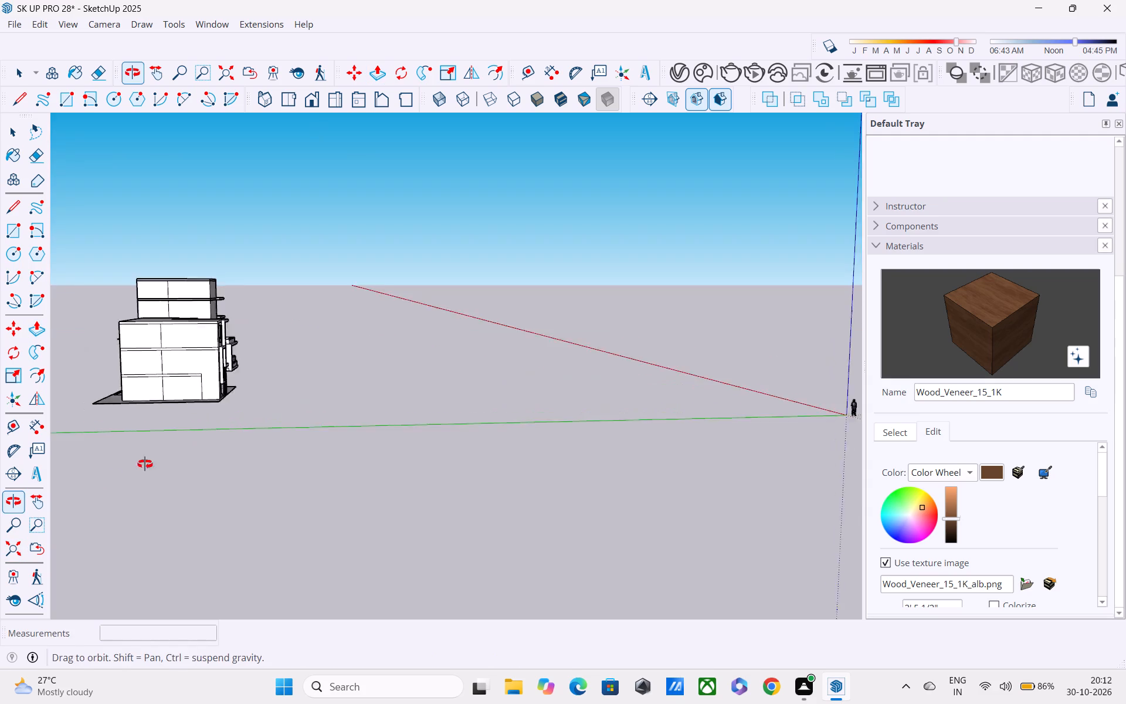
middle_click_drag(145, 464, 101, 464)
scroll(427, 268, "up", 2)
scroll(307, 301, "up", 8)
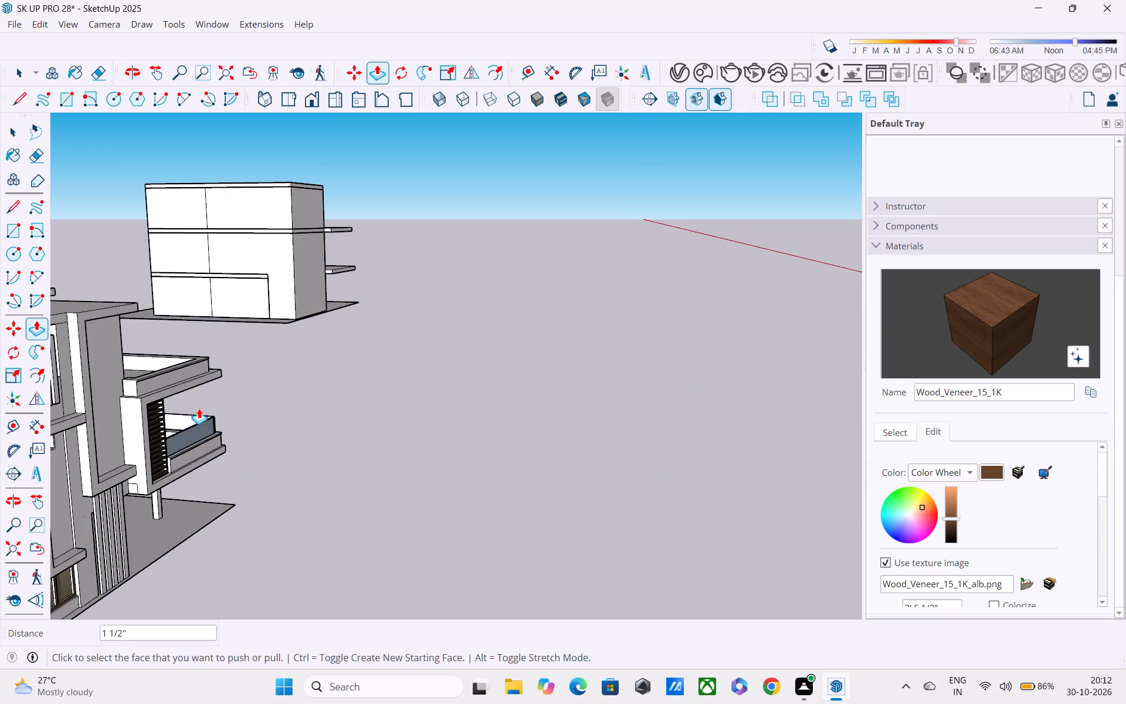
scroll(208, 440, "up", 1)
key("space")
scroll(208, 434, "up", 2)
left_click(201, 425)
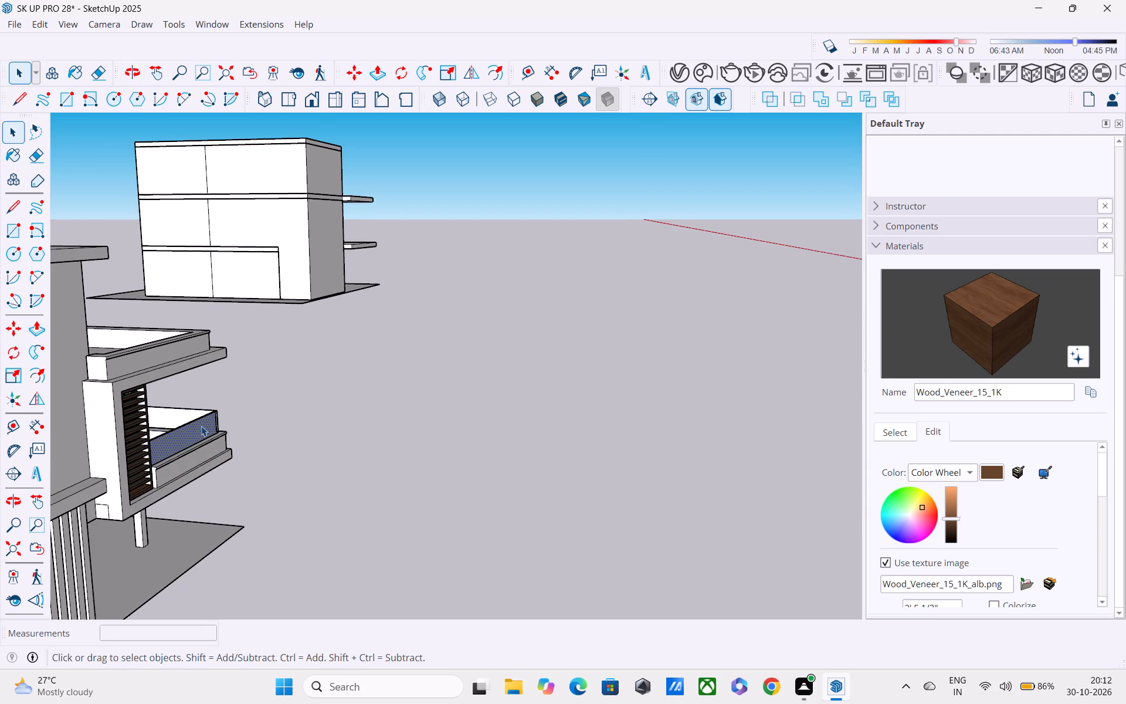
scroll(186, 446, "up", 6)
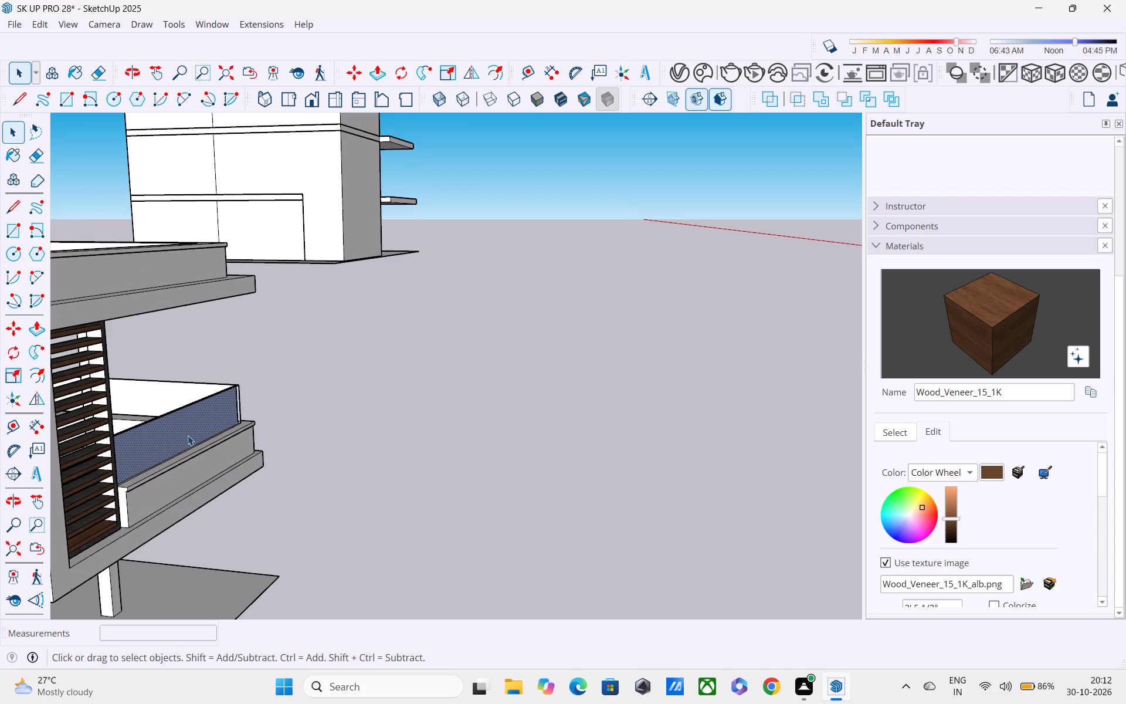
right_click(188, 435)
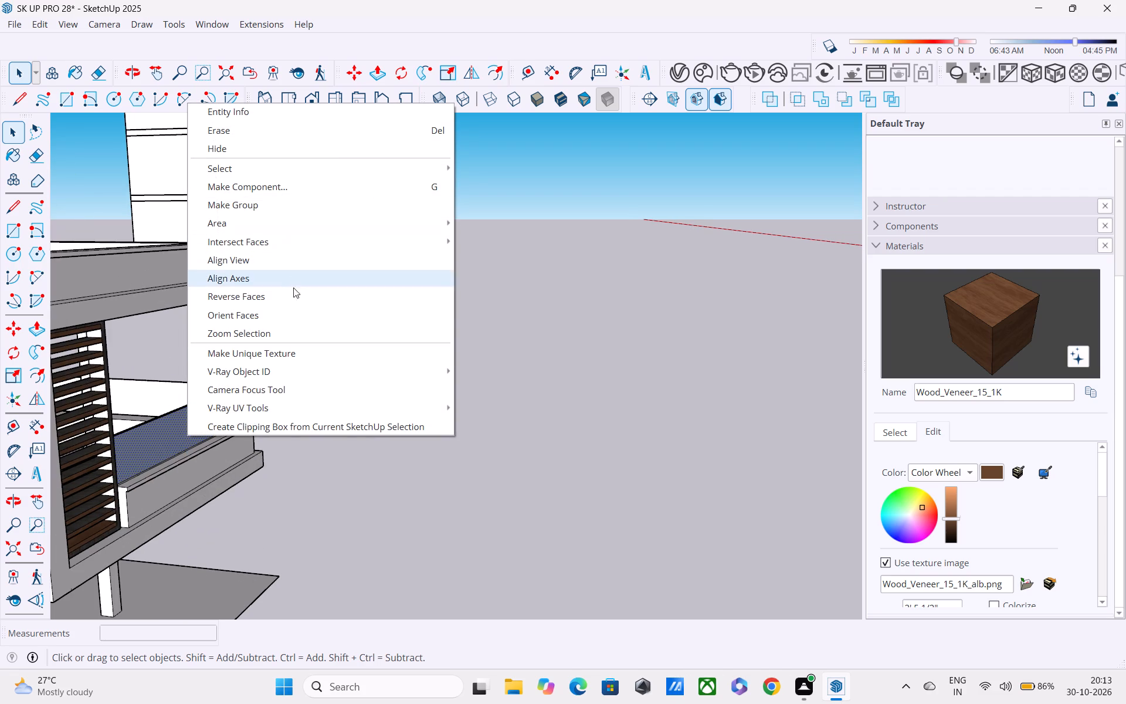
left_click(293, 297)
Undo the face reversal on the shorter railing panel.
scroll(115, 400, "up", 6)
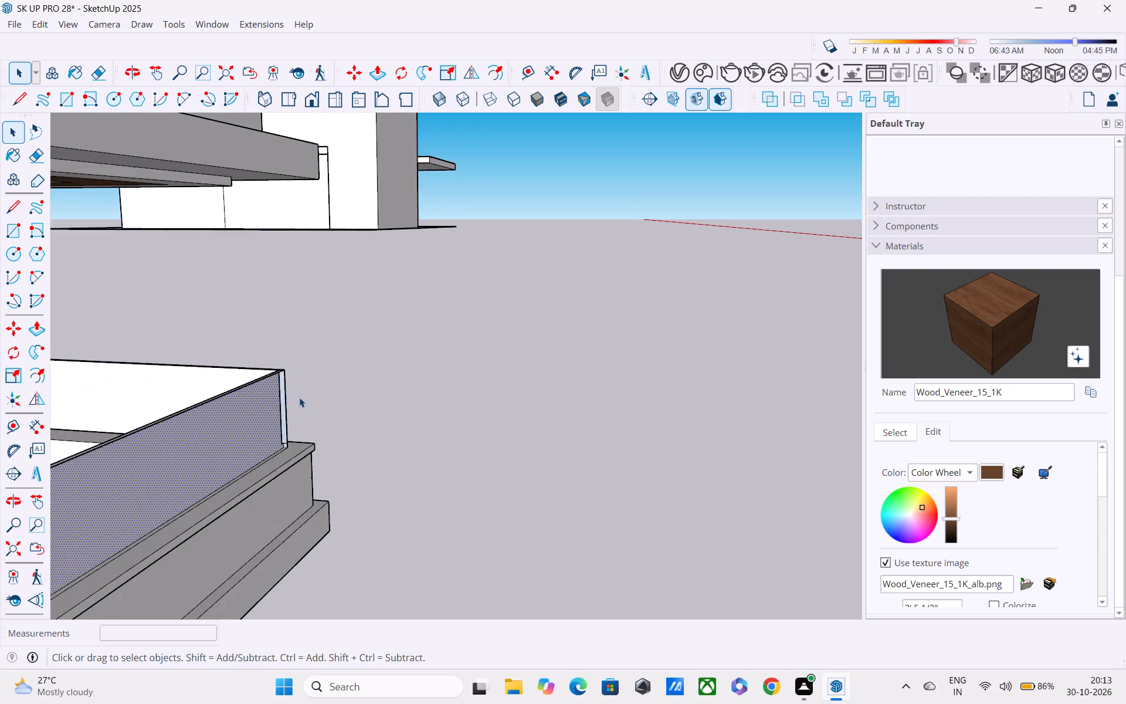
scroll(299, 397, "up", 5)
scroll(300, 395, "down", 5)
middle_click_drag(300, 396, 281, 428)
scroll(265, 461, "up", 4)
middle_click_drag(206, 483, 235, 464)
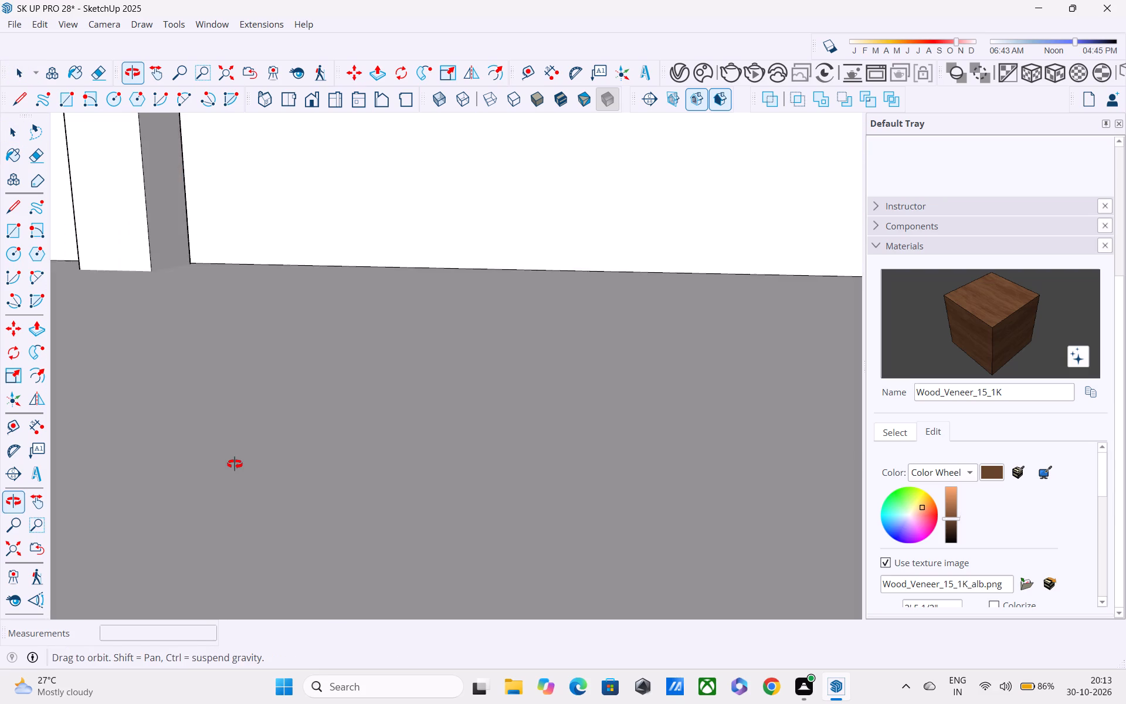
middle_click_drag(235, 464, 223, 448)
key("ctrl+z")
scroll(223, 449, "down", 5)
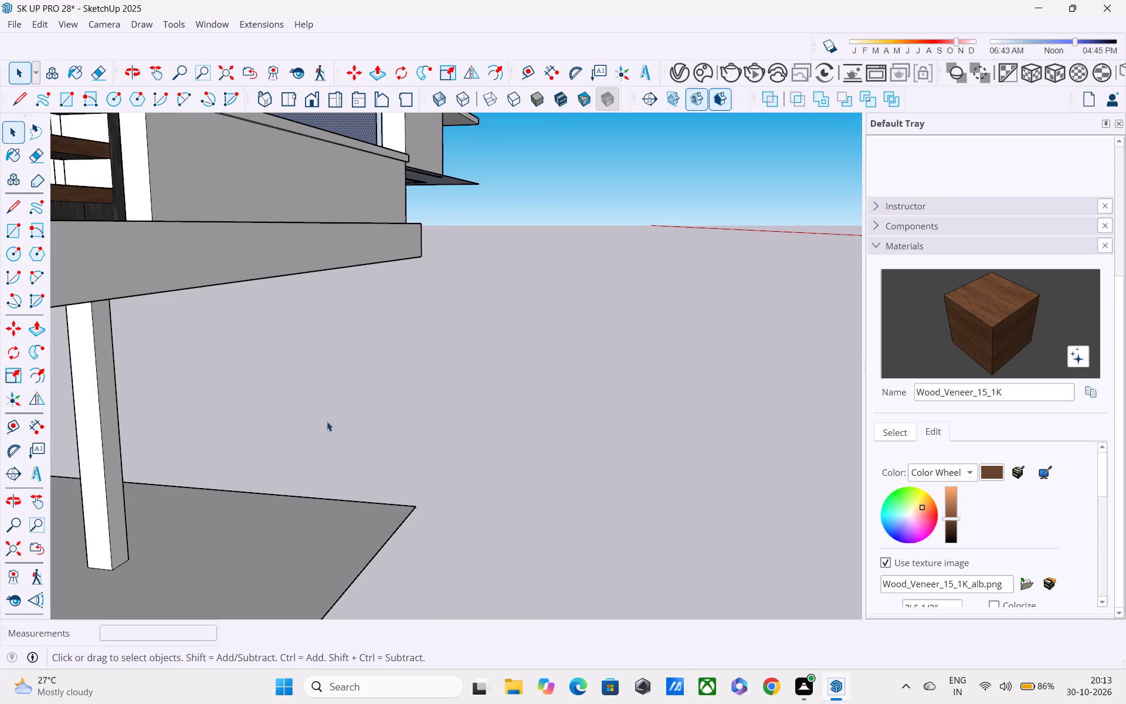
Undo the last two edits, removing the 1.5" thickness from the shorter railing panel beside the louvre screen.
scroll(345, 411, "down", 5)
middle_click_drag(345, 383, 255, 391)
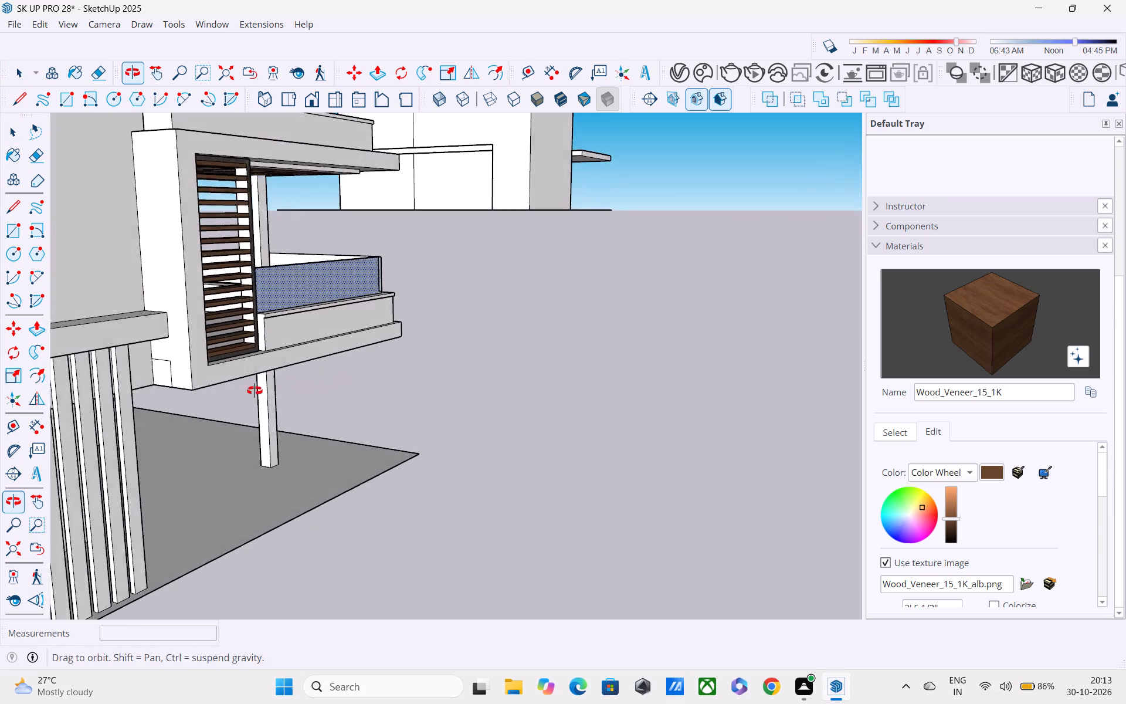
middle_click_drag(255, 391, 251, 391)
scroll(278, 296, "up", 3)
key("ctrl+z")
key("ctrl+z")
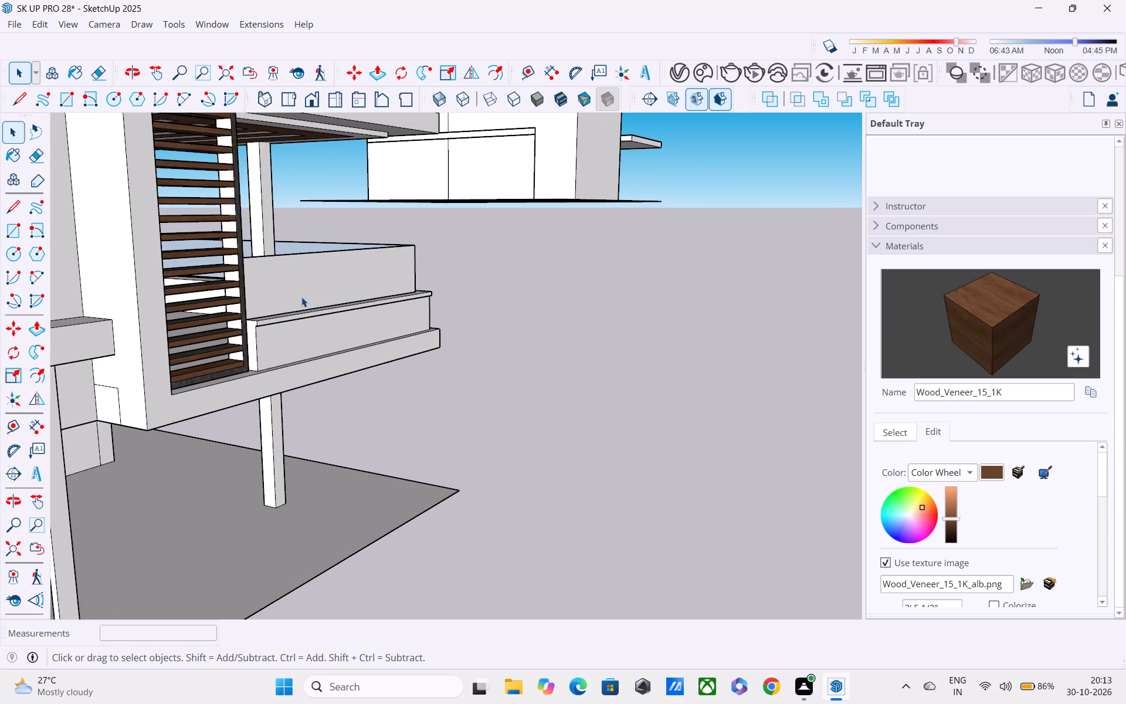
Draw a rectangle about 7/8" by 3/4" on the louvre screen's end post at the top corner of the shorter railing panel.
middle_click_drag(371, 289, 259, 371)
scroll(347, 282, "up", 4)
middle_click_drag(347, 281, 162, 345)
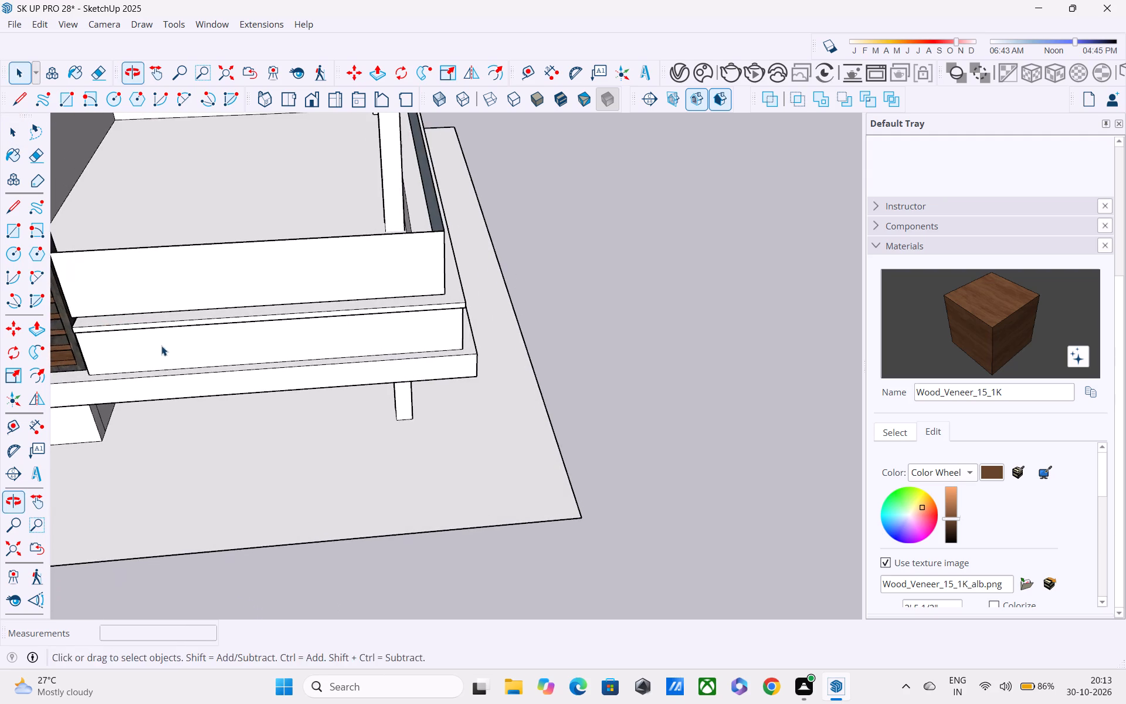
middle_click_drag(184, 355, 365, 499, "shift")
scroll(321, 378, "up", 3)
middle_click_drag(310, 374, 137, 412)
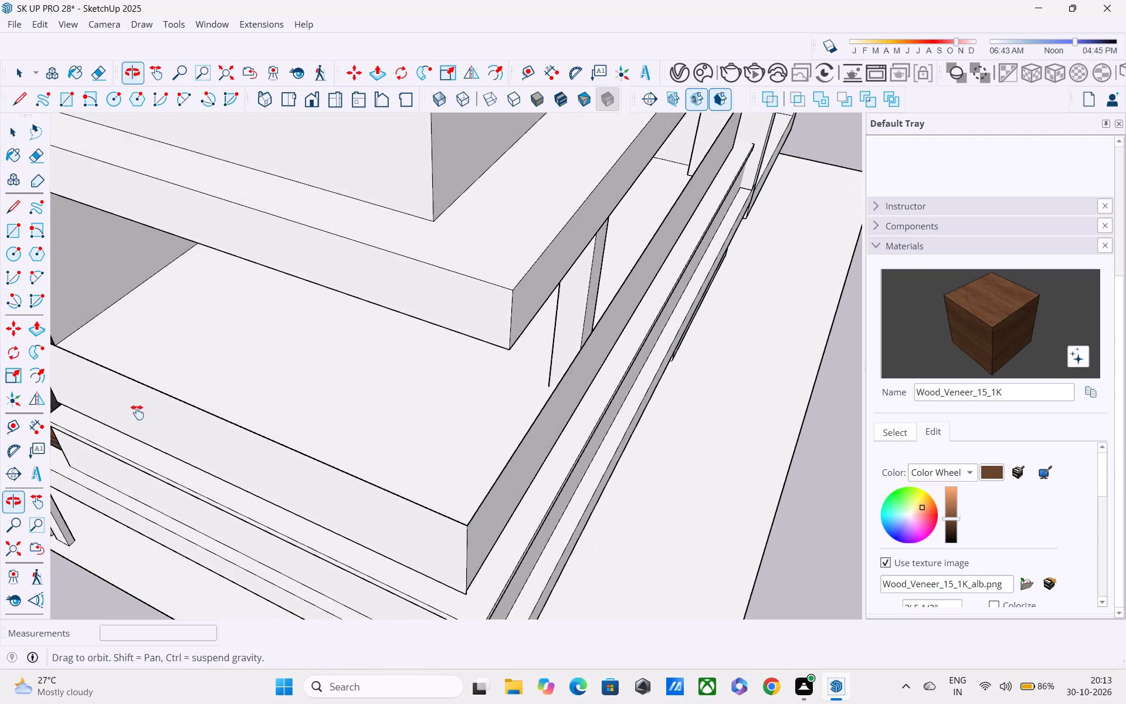
middle_click_drag(137, 412, 285, 463)
scroll(240, 421, "up", 3)
middle_click_drag(221, 408, 171, 384)
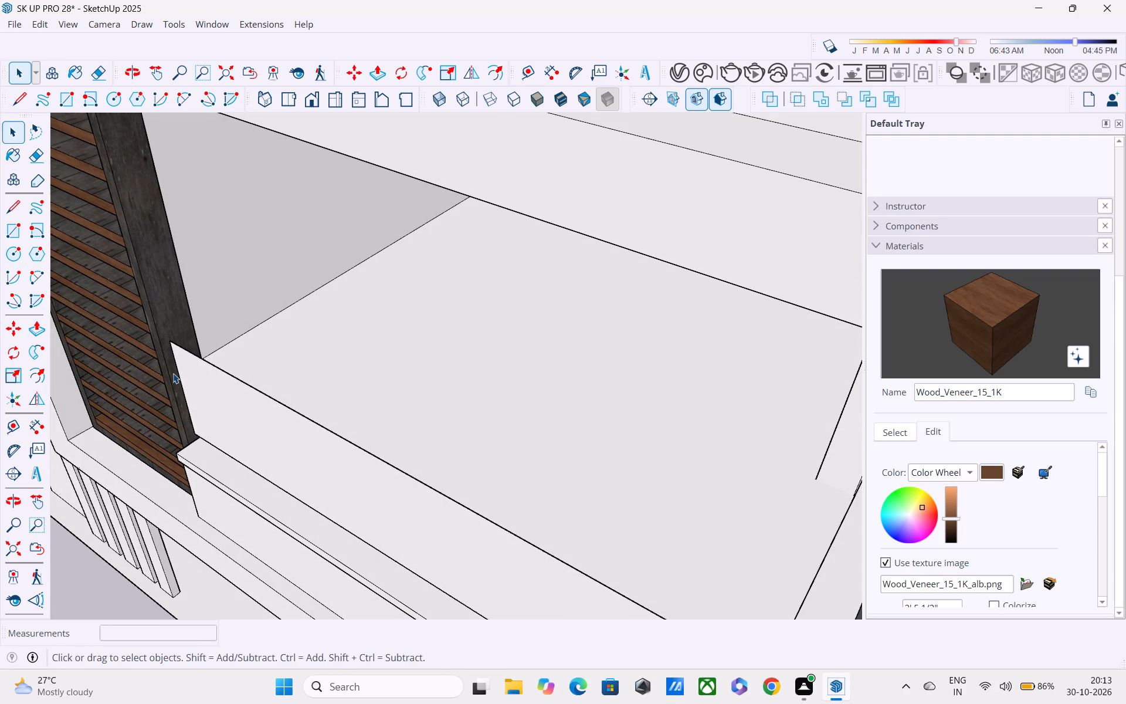
key("r")
scroll(171, 354, "up", 3)
left_click(169, 343)
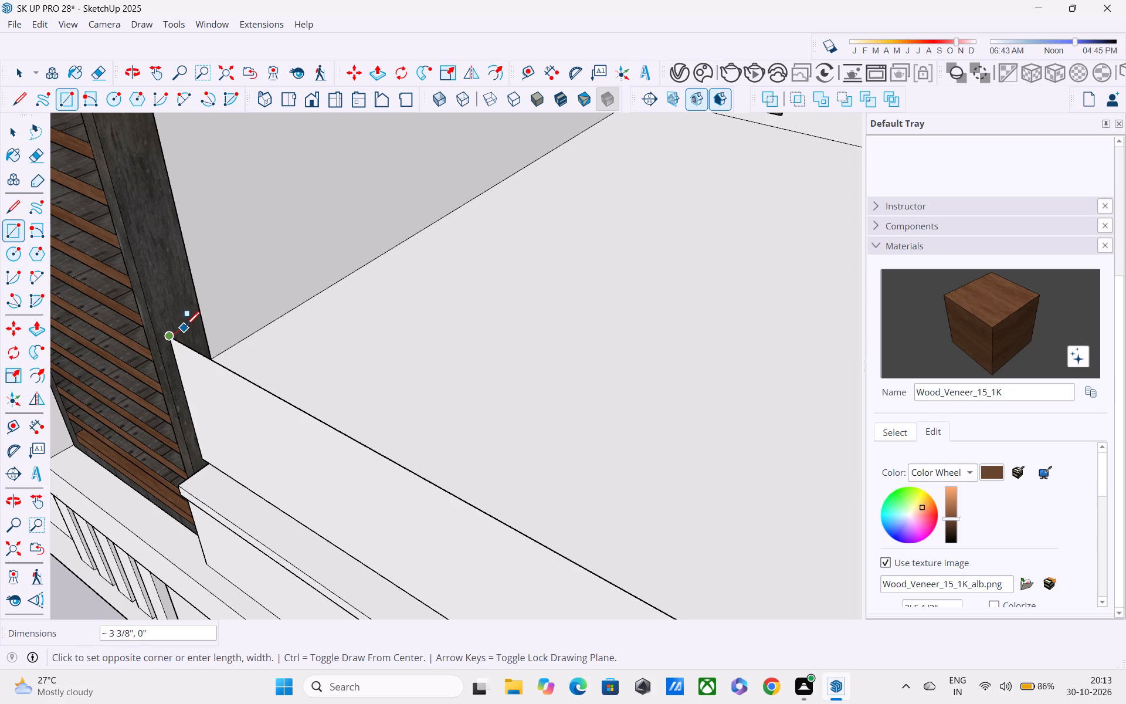
scroll(181, 310, "up", 2)
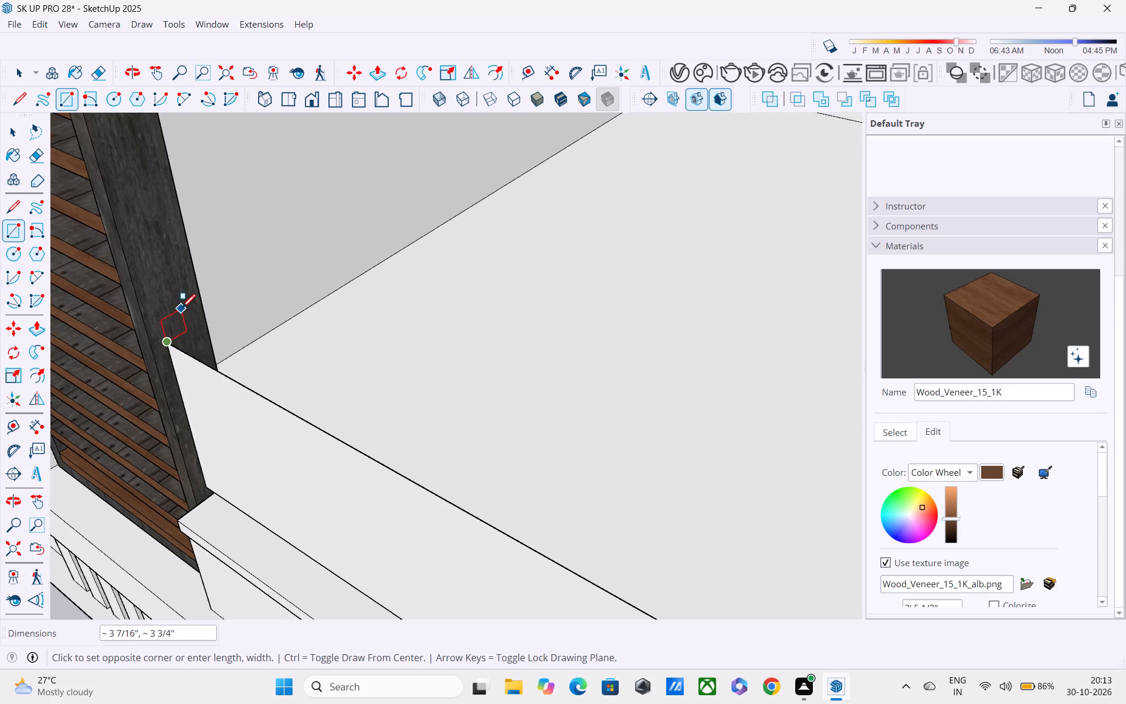
scroll(182, 309, "up", 1)
key("Escape")
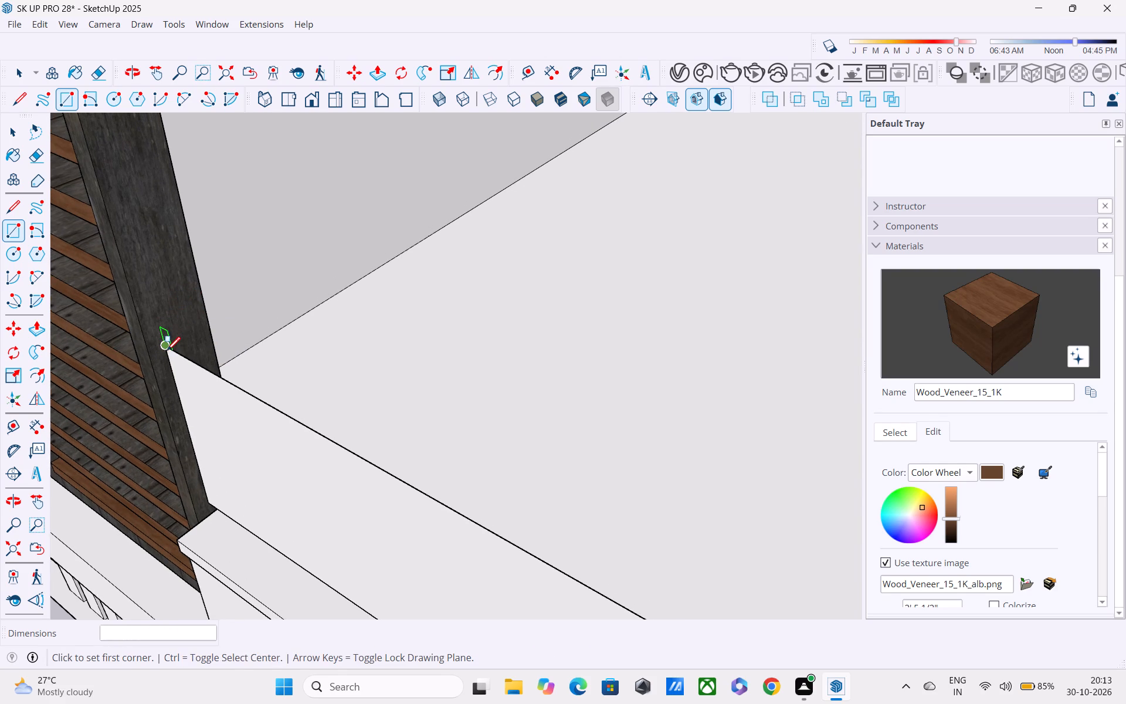
scroll(152, 341, "up", 6)
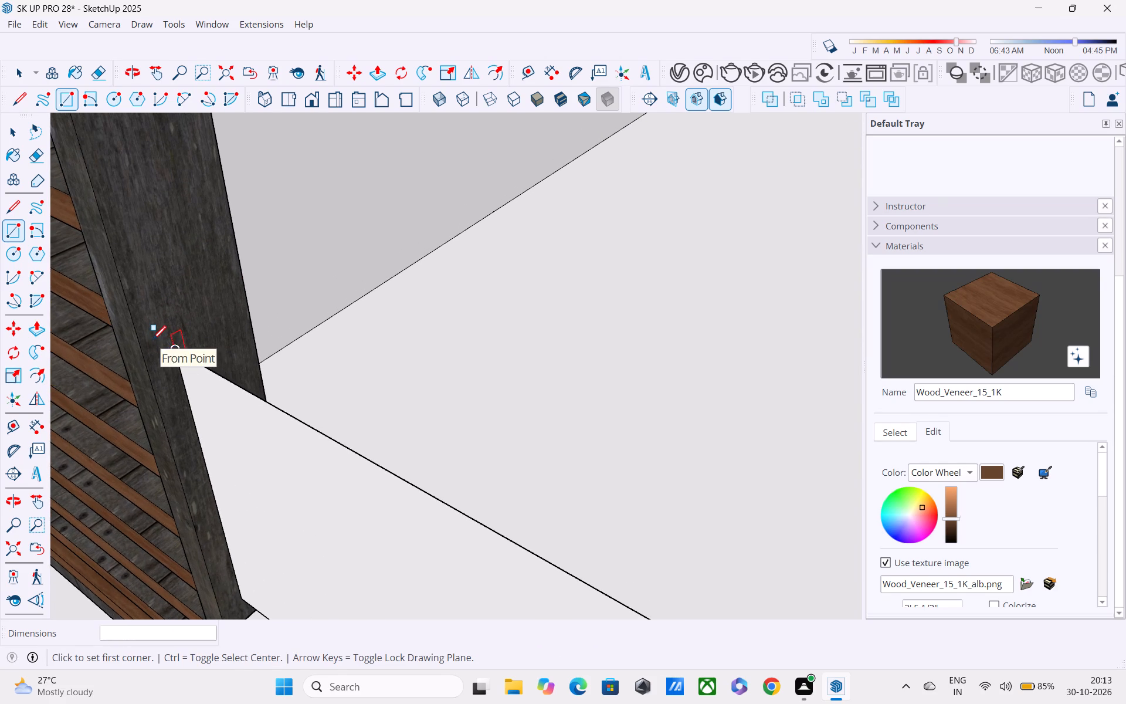
left_click(167, 352)
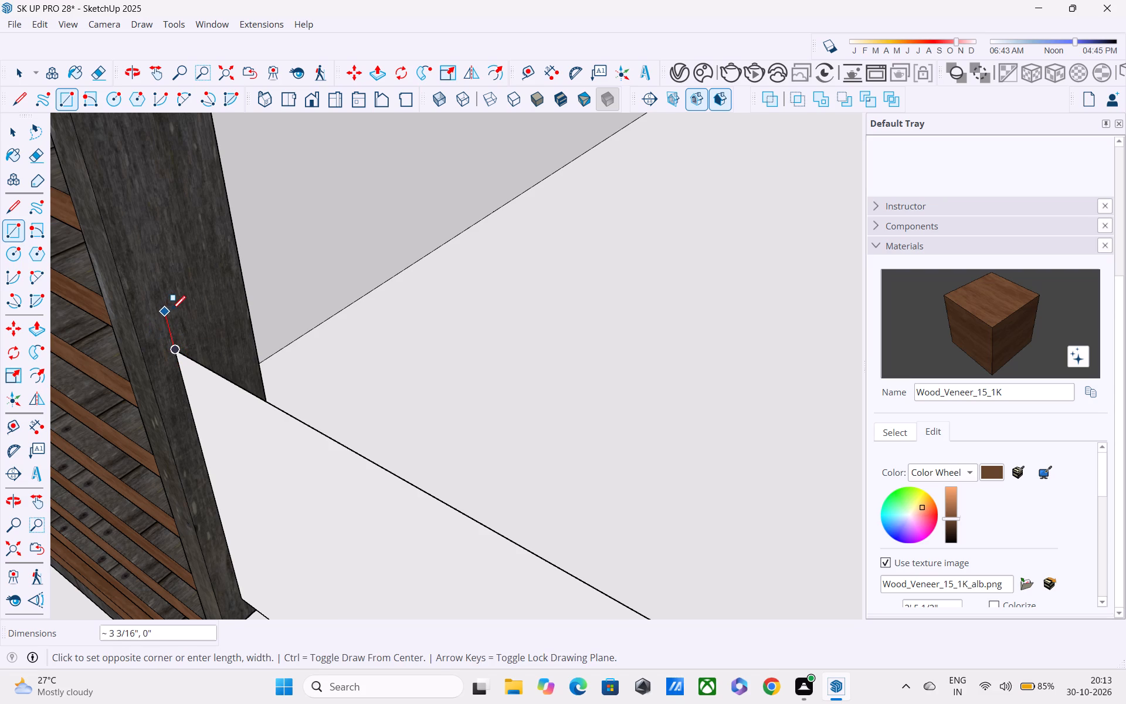
key("Escape")
left_click(172, 346)
scroll(160, 344, "up", 7)
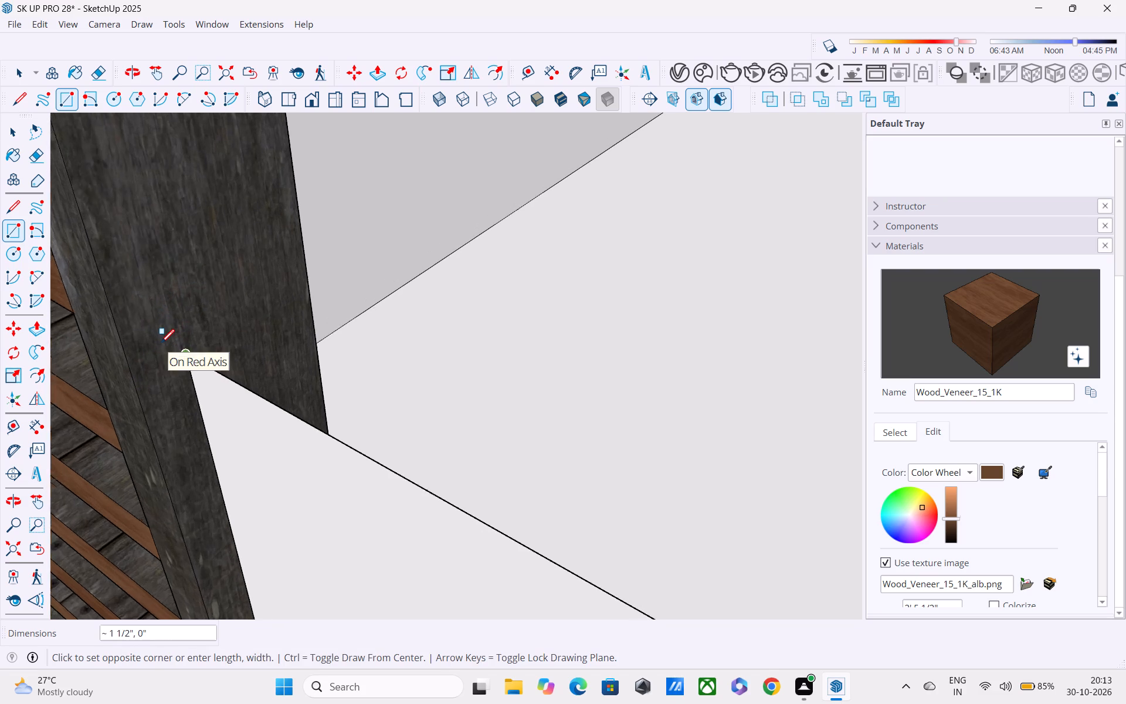
scroll(161, 344, "up", 4)
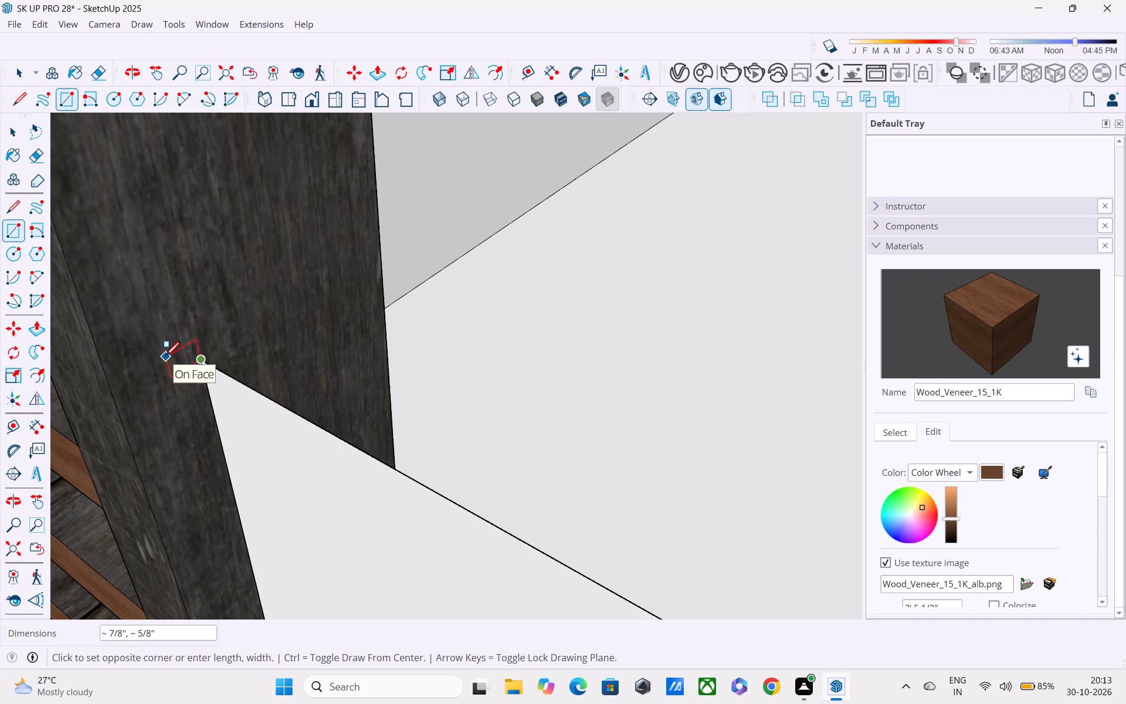
left_click(165, 353)
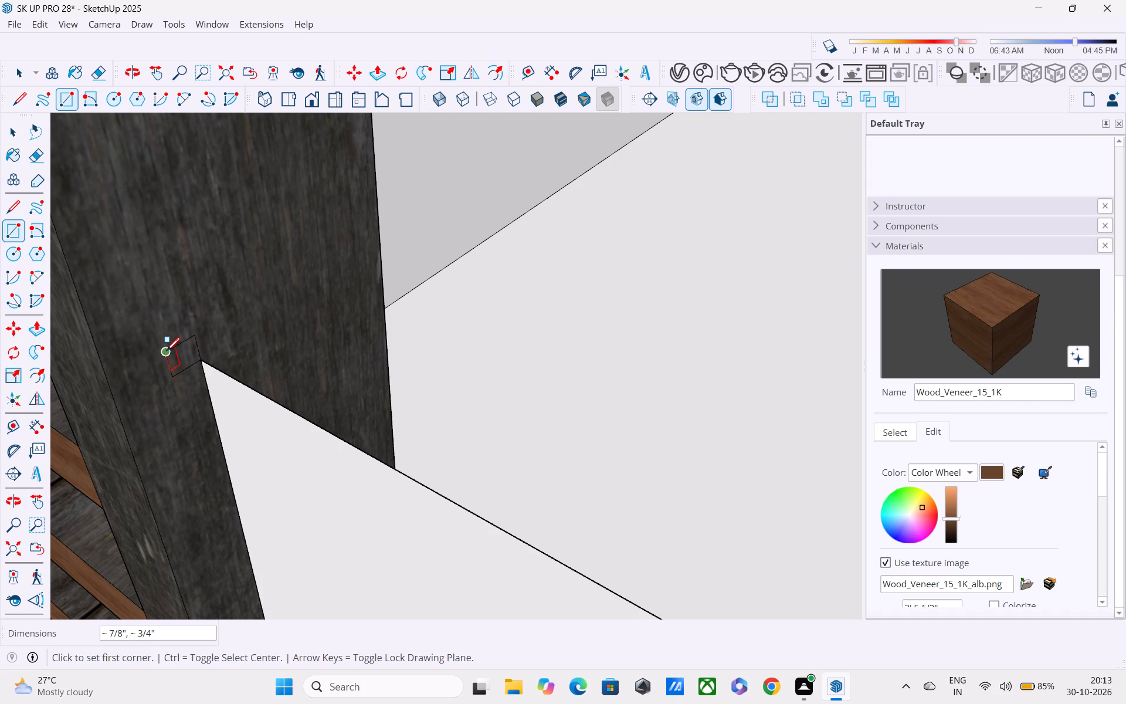
Push/Pull the small rectangle about 12' 4 7/16" along the shorter railing panel's top edge to the balcony corner.
key("p")
left_click(176, 348)
scroll(251, 365, "down", 4)
scroll(301, 383, "down", 4)
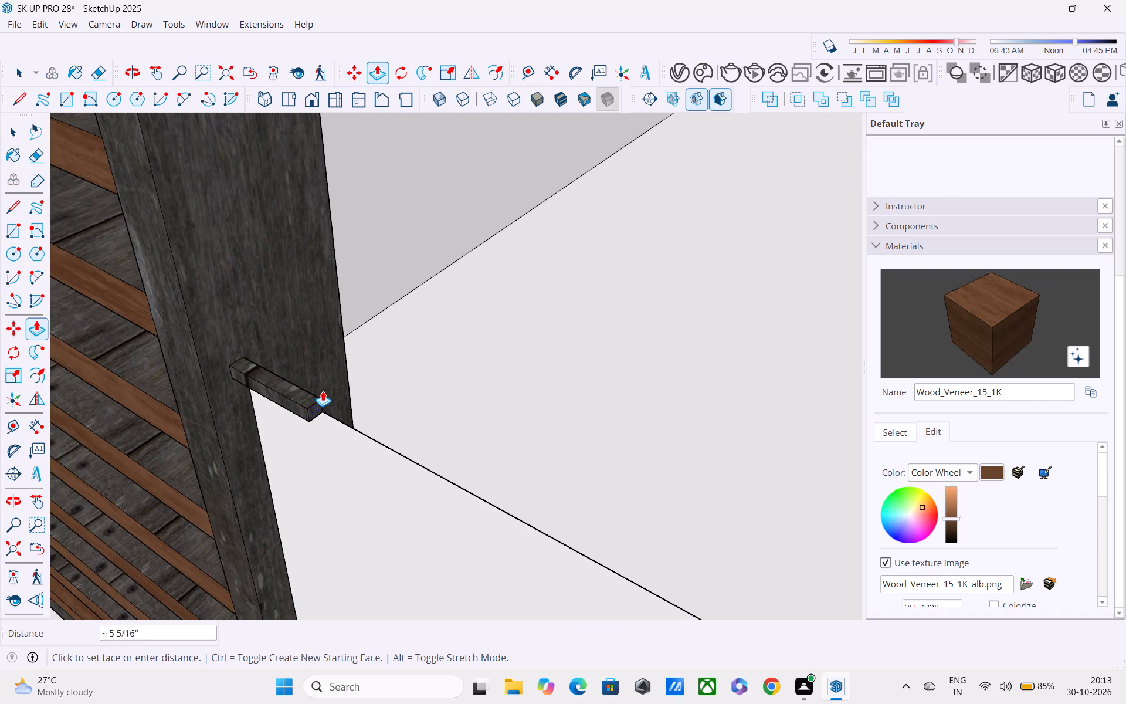
scroll(323, 391, "down", 4)
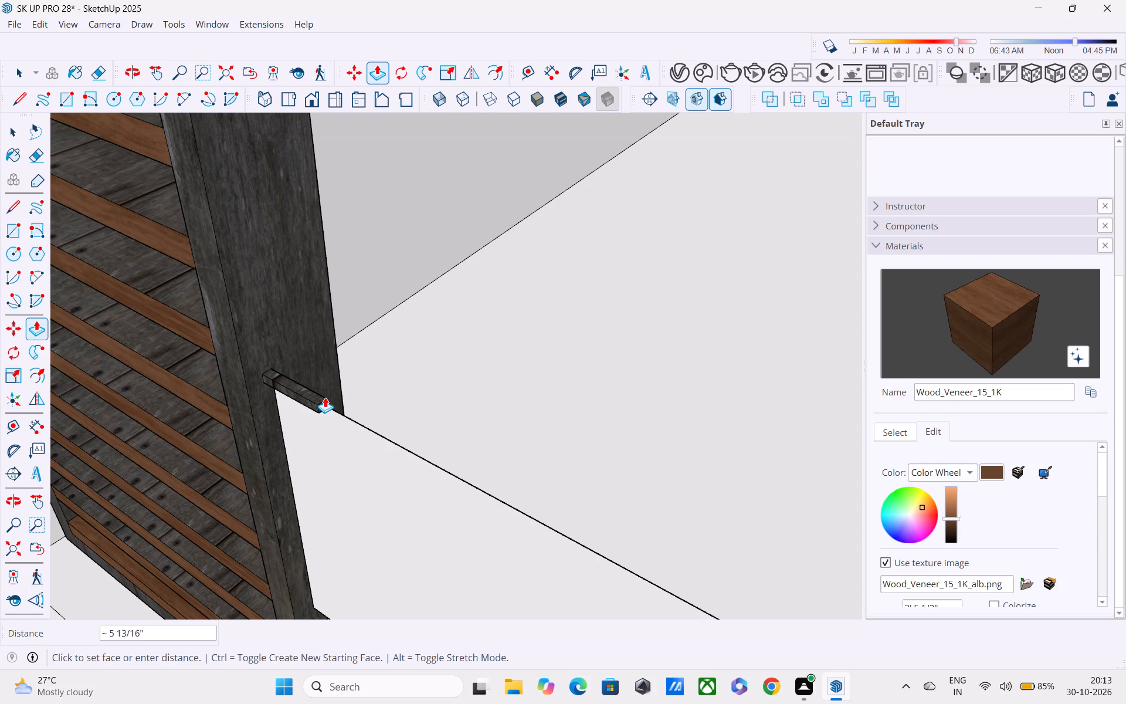
scroll(316, 379, "down", 3)
scroll(423, 431, "down", 3)
middle_click_drag(449, 450, 414, 440)
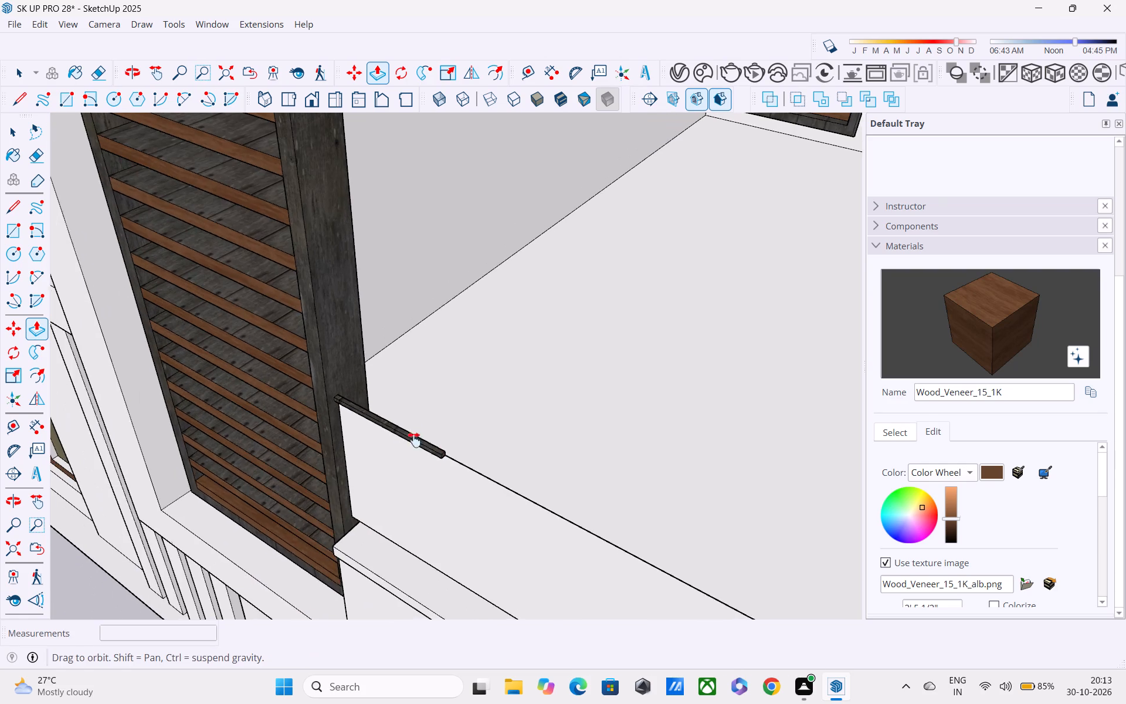
middle_click_drag(414, 440, 279, 410)
scroll(277, 411, "down", 5)
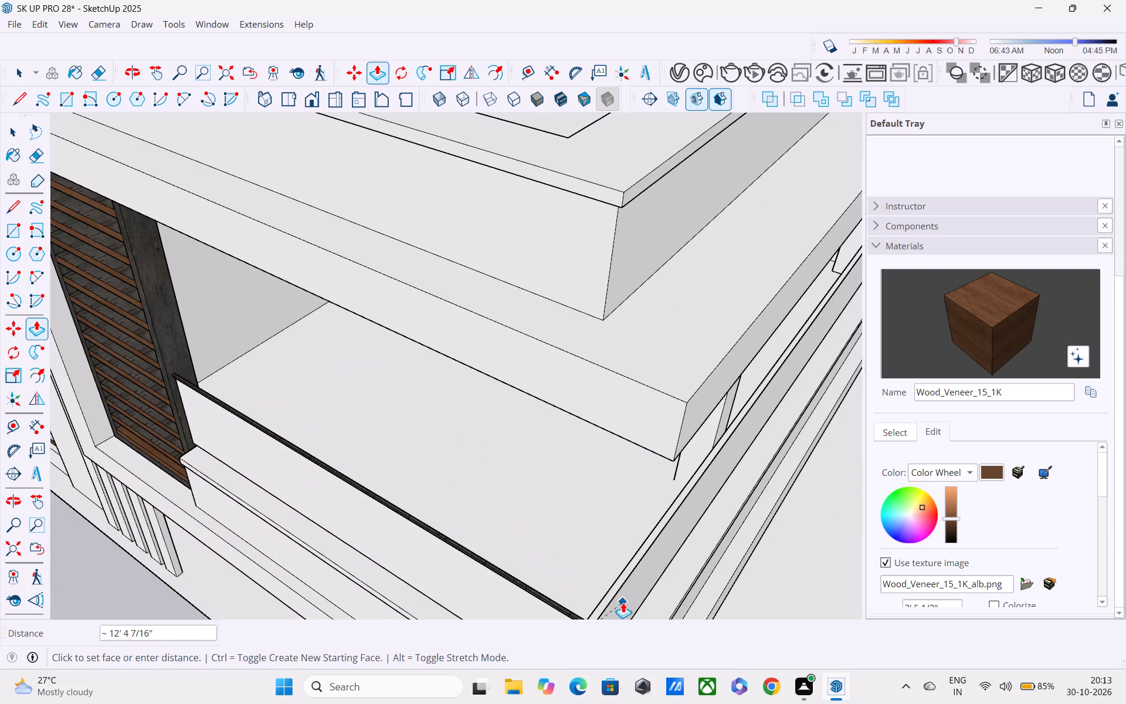
middle_click_drag(612, 598, 519, 532, "shift")
left_click(504, 554)
Draw a dividing line about 13/16" long across the top rail's inner face near its balcony-corner end.
scroll(504, 552, "up", 1)
scroll(504, 552, "down", 2)
scroll(504, 552, "up", 8)
middle_click_drag(484, 539, 63, 394)
scroll(231, 547, "up", 3)
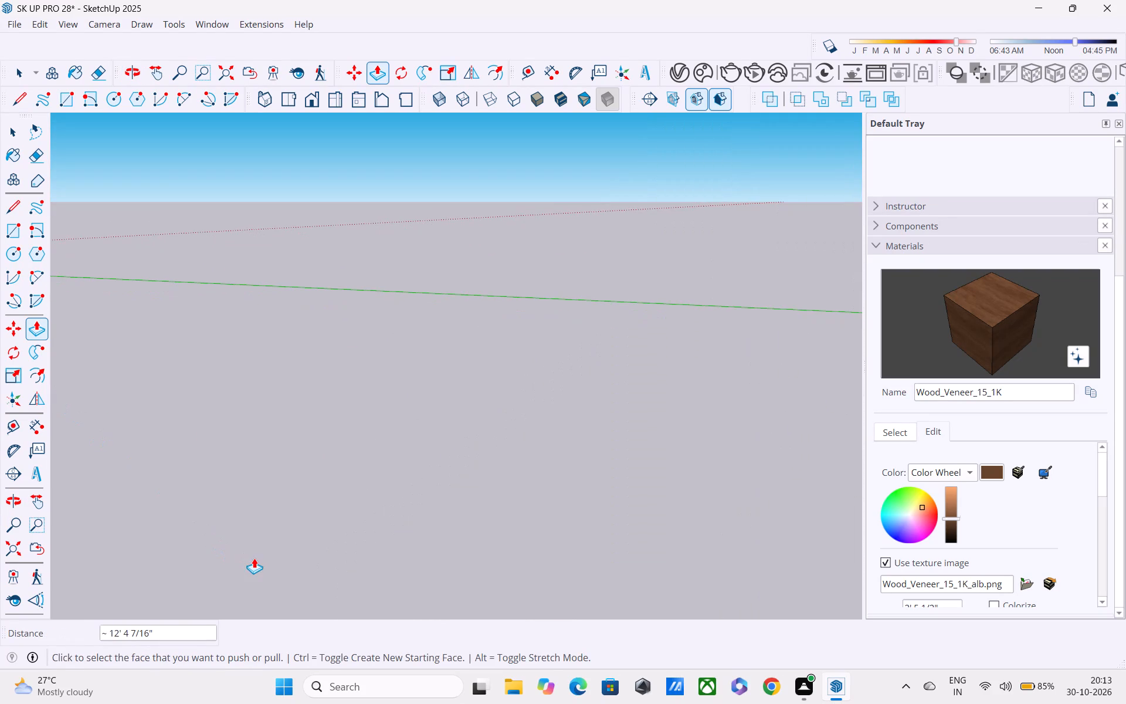
scroll(235, 554, "down", 5)
middle_click_drag(277, 581, 145, 536)
scroll(145, 517, "up", 4)
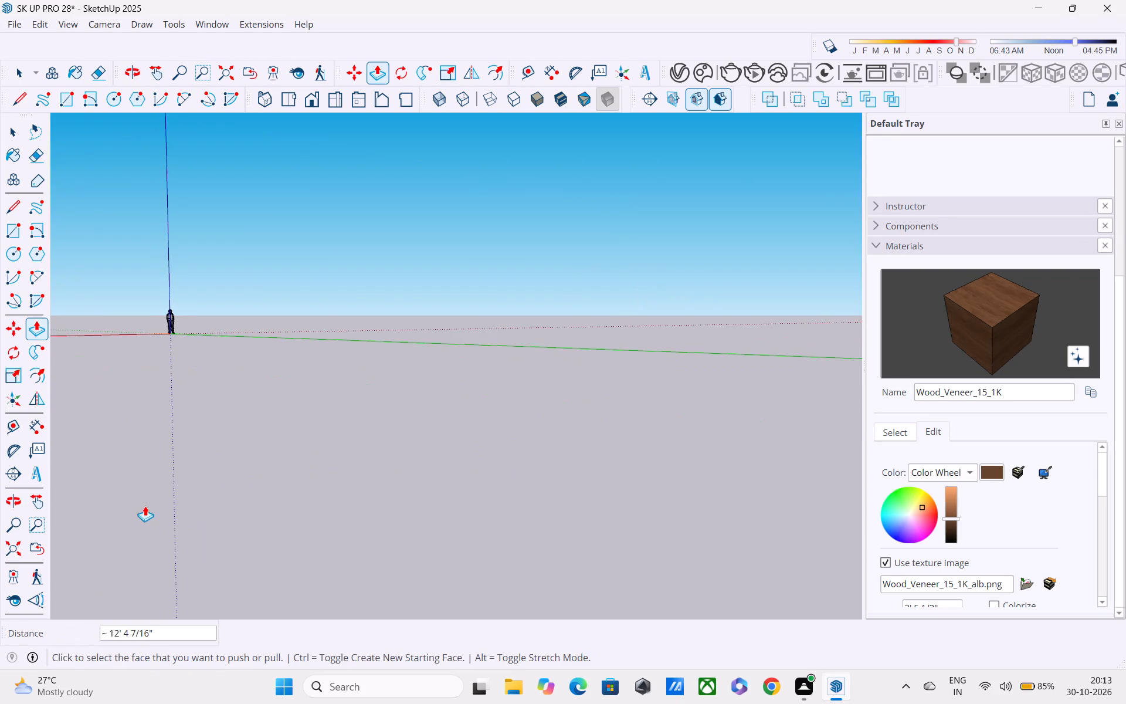
scroll(146, 503, "down", 4)
scroll(173, 505, "up", 3)
scroll(170, 501, "down", 1)
scroll(155, 468, "up", 3)
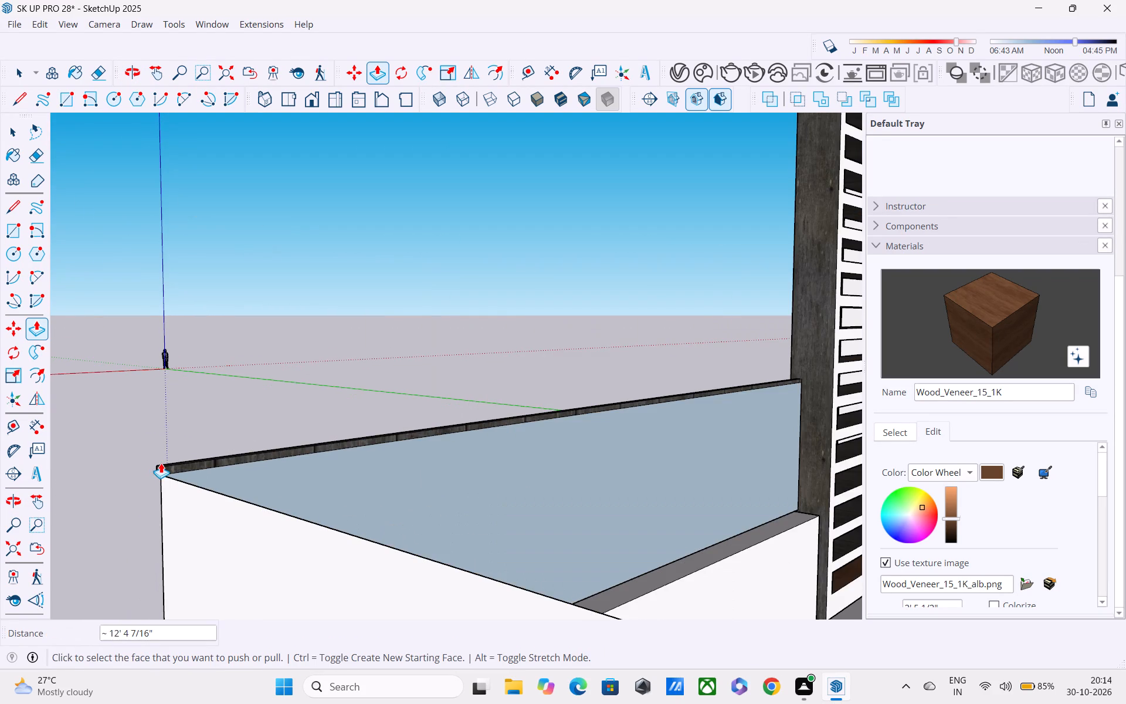
key("l")
scroll(164, 465, "up", 3)
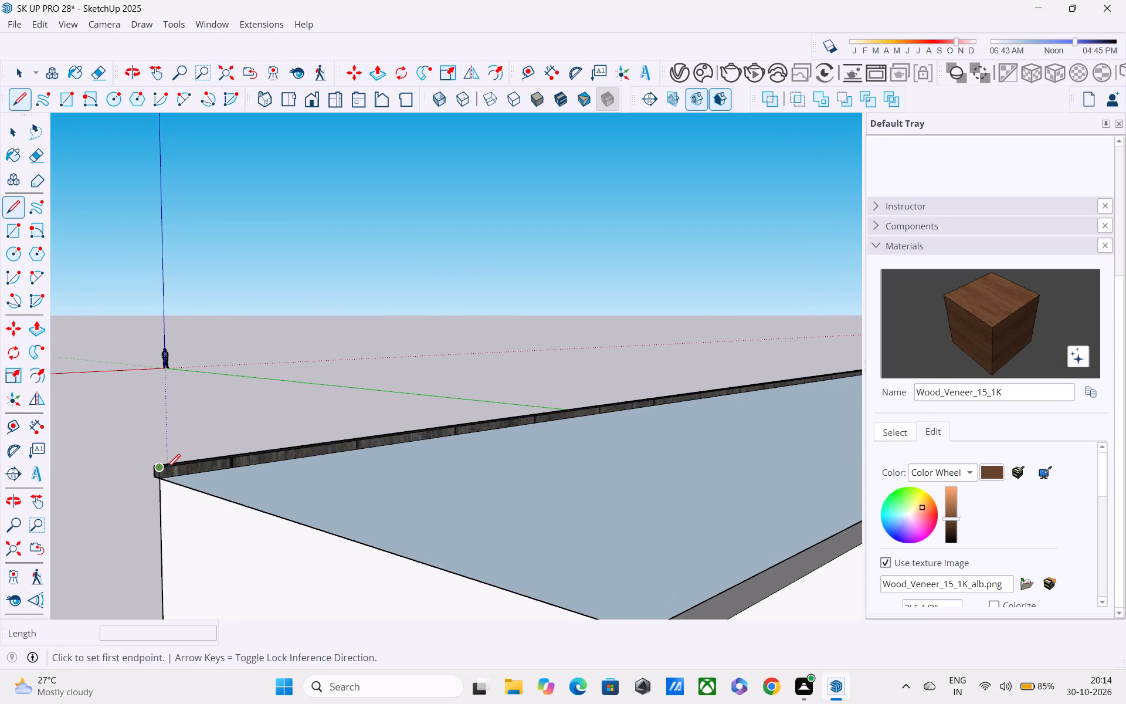
left_click(166, 468)
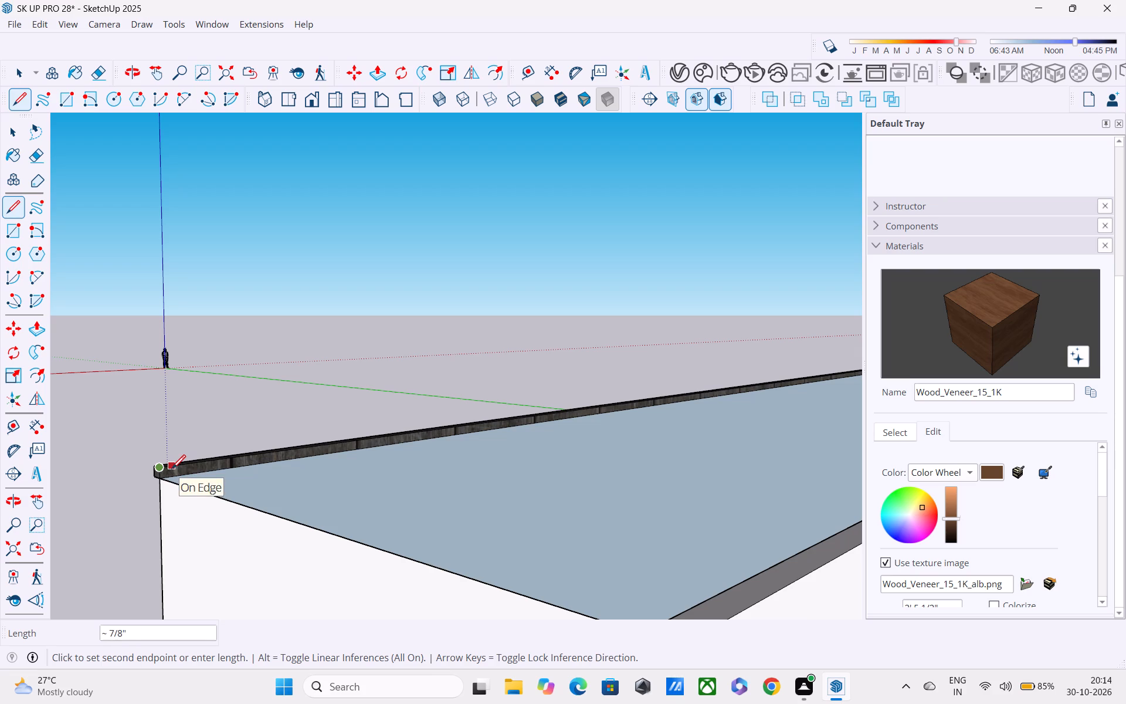
left_click(169, 470)
scroll(168, 477, "up", 8)
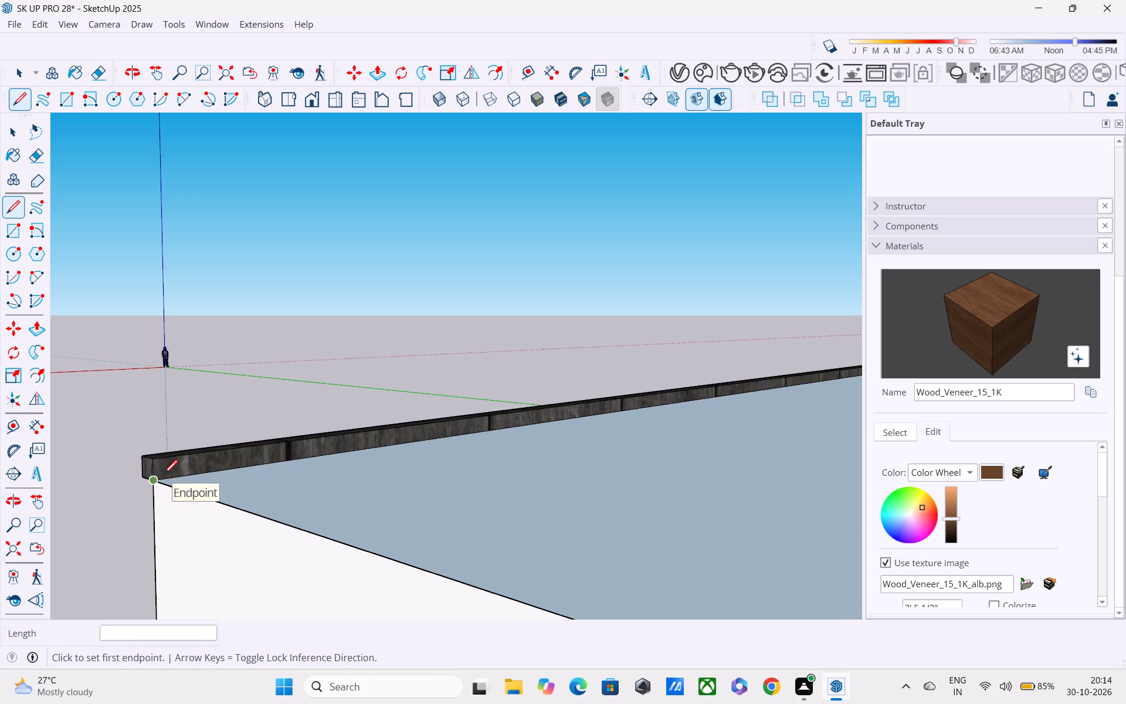
scroll(164, 475, "up", 4)
left_click(173, 480)
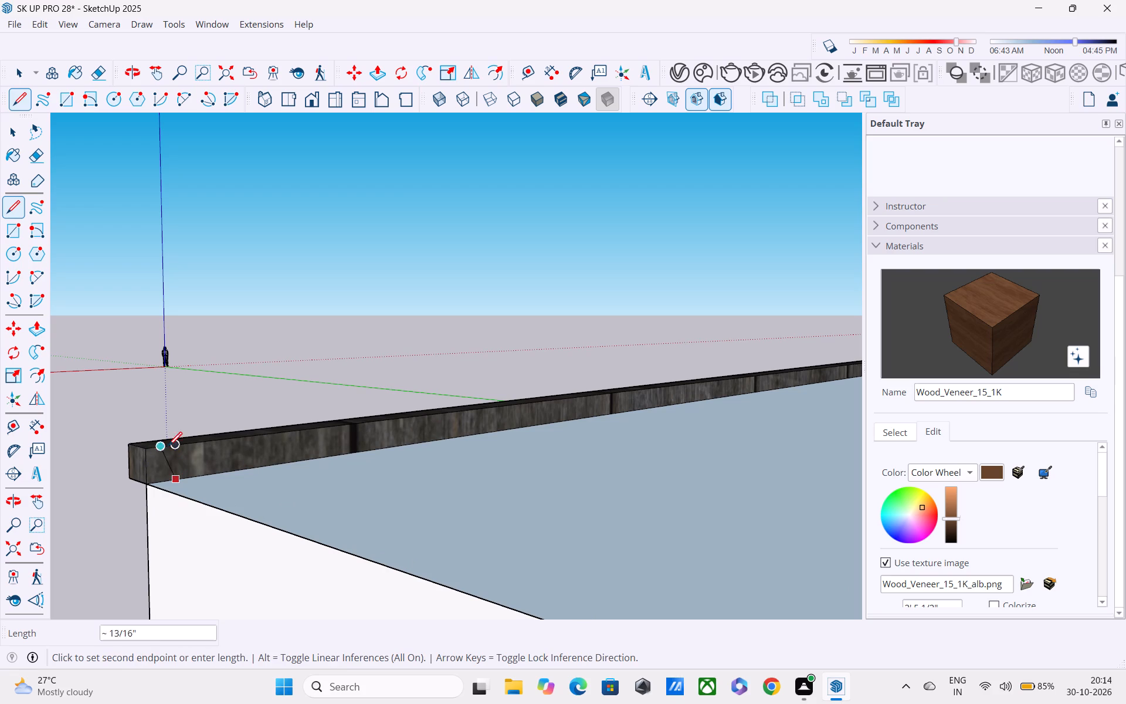
left_click(180, 442)
Push/Pull the small end section of the rail's inner face about 23' 9 9/16" along the longer railing panel to the far side wall.
key("p")
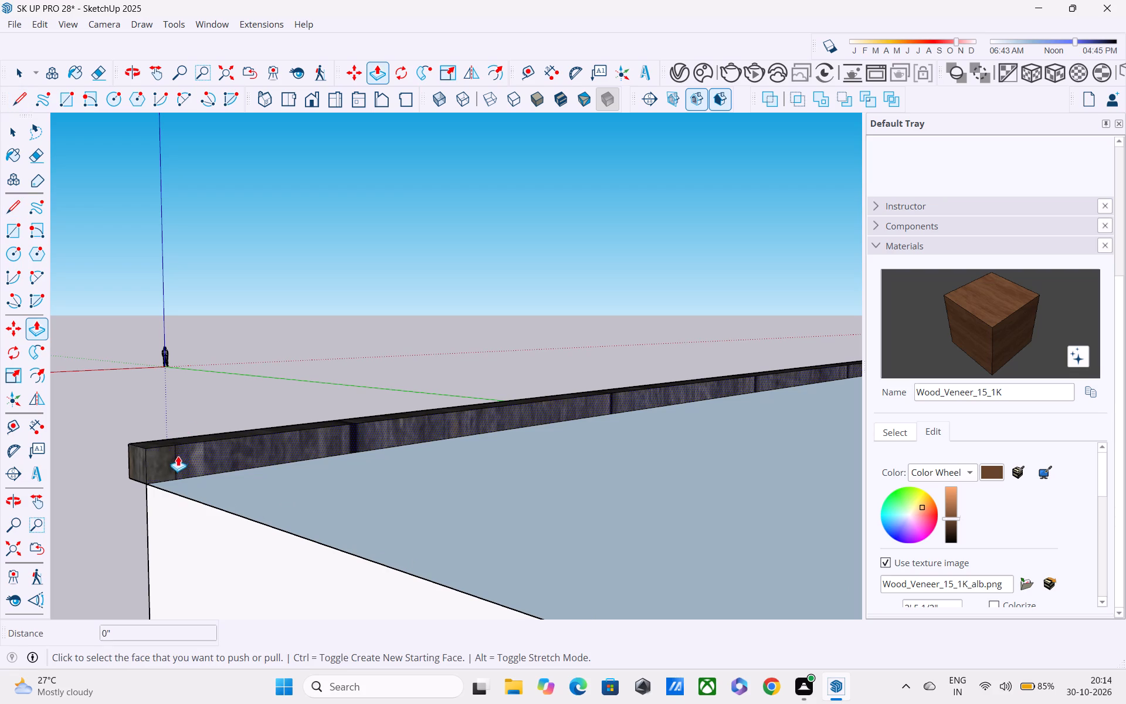
left_click(166, 468)
scroll(213, 499, "down", 16)
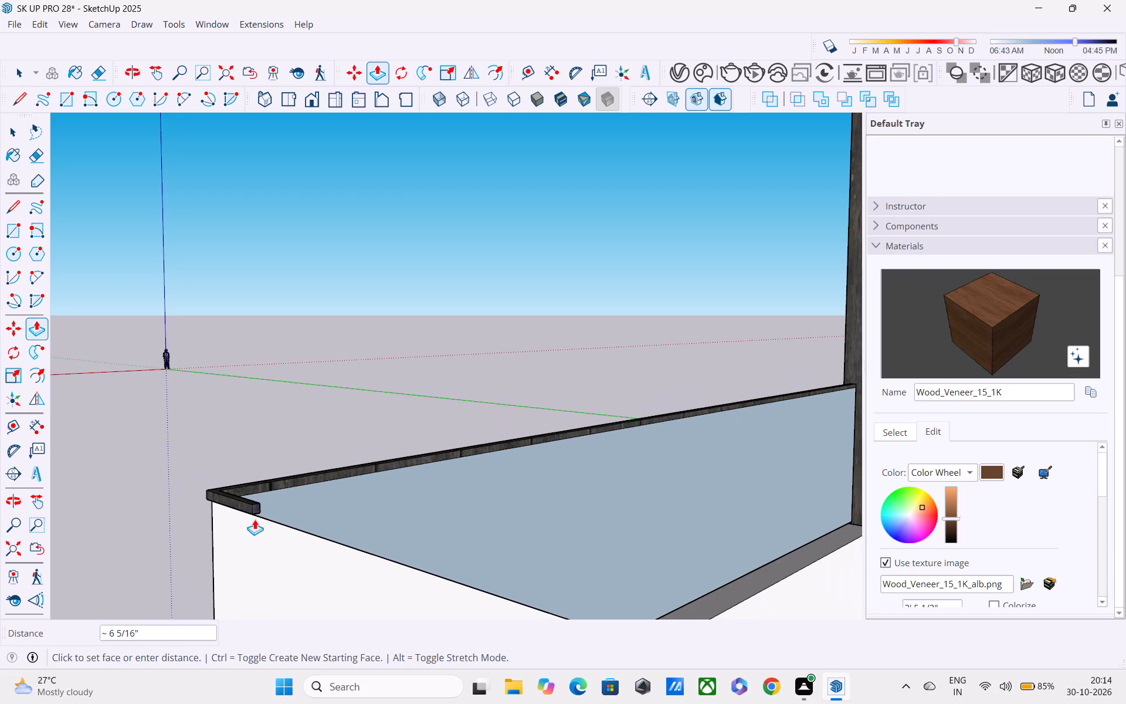
middle_click_drag(255, 519, 157, 487)
scroll(157, 487, "down", 11)
middle_click_drag(211, 527, 93, 481)
scroll(100, 490, "down", 2)
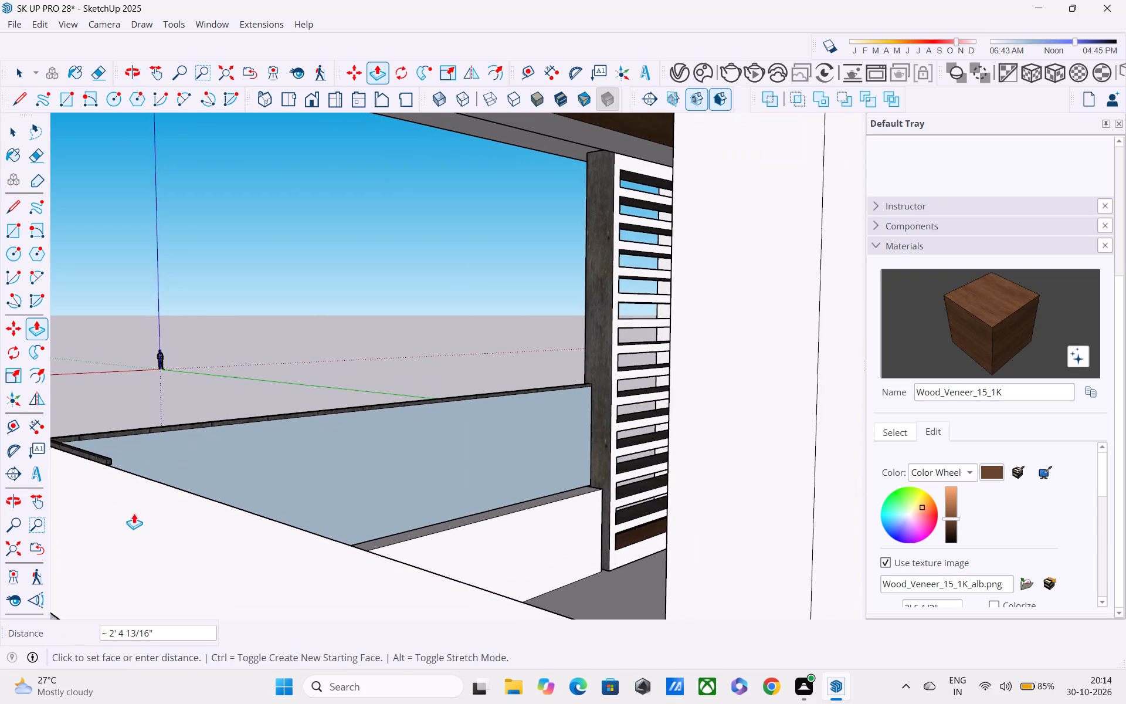
scroll(134, 513, "down", 3)
scroll(272, 570, "down", 1)
middle_click_drag(280, 574, 137, 493, "shift")
scroll(143, 500, "down", 9)
middle_click_drag(226, 543, 198, 532)
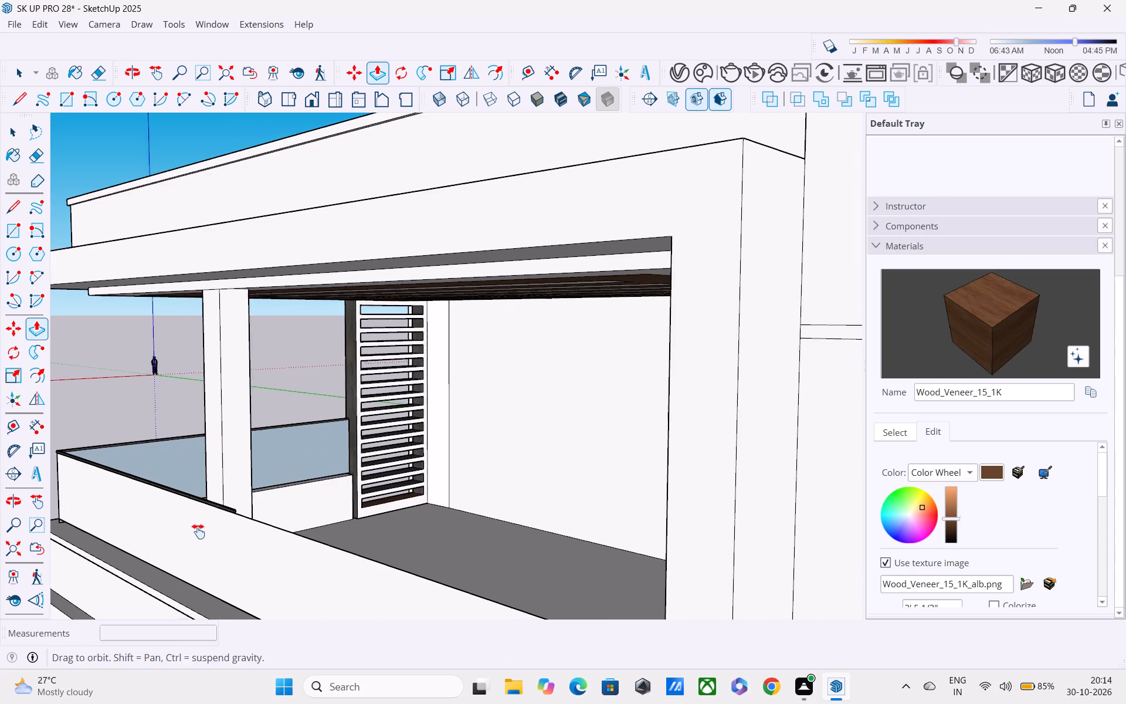
middle_click_drag(198, 532, 79, 459)
scroll(100, 474, "down", 3)
middle_click_drag(290, 503, 430, 542)
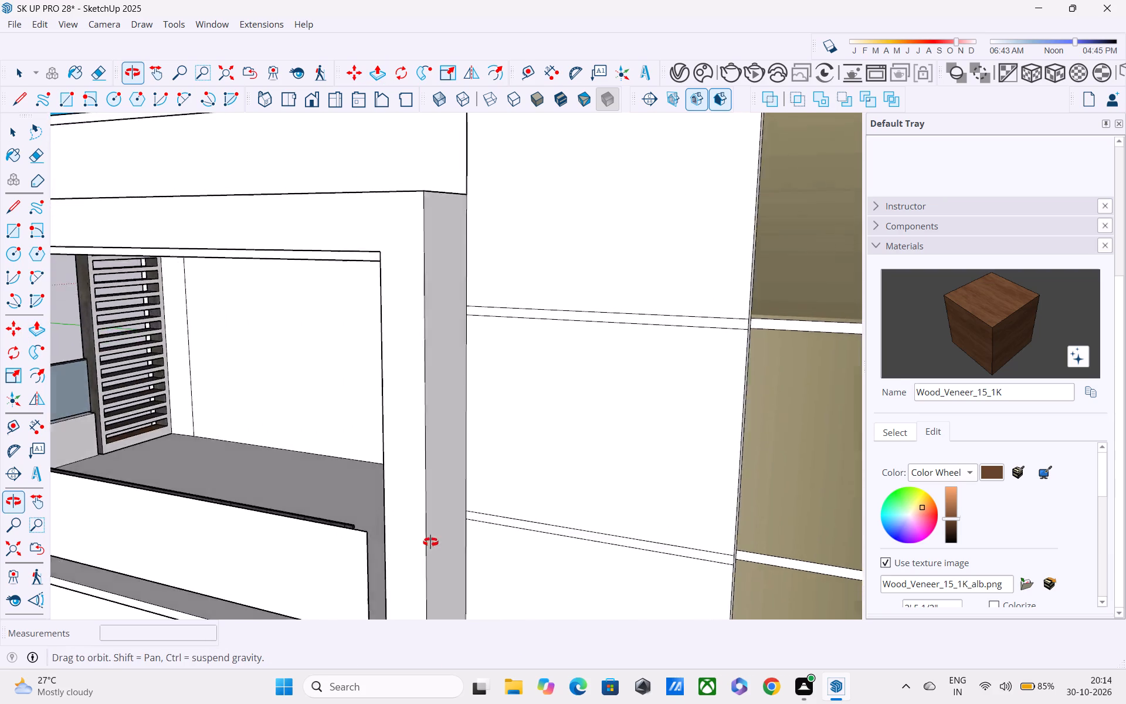
middle_click_drag(430, 542, 517, 540)
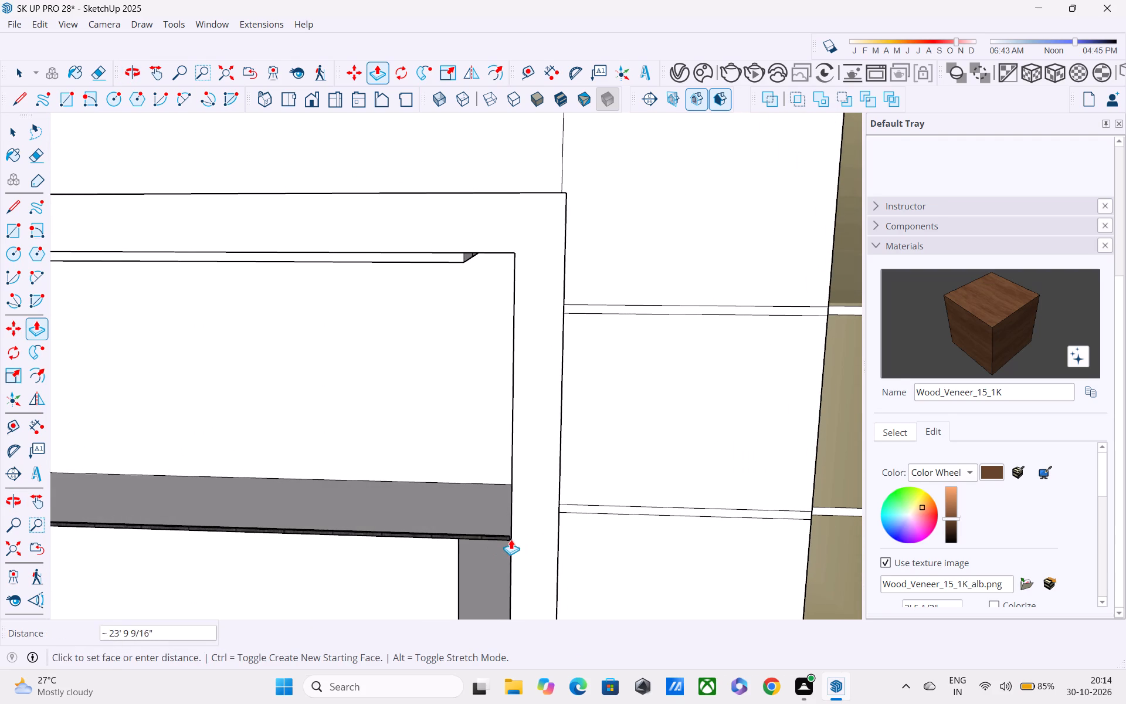
left_click(511, 539)
Scale the longer railing panel by 1.04 along the green axis so its end meets the far side wall.
scroll(487, 556, "up", 3)
middle_click_drag(464, 546, 368, 427)
key("space")
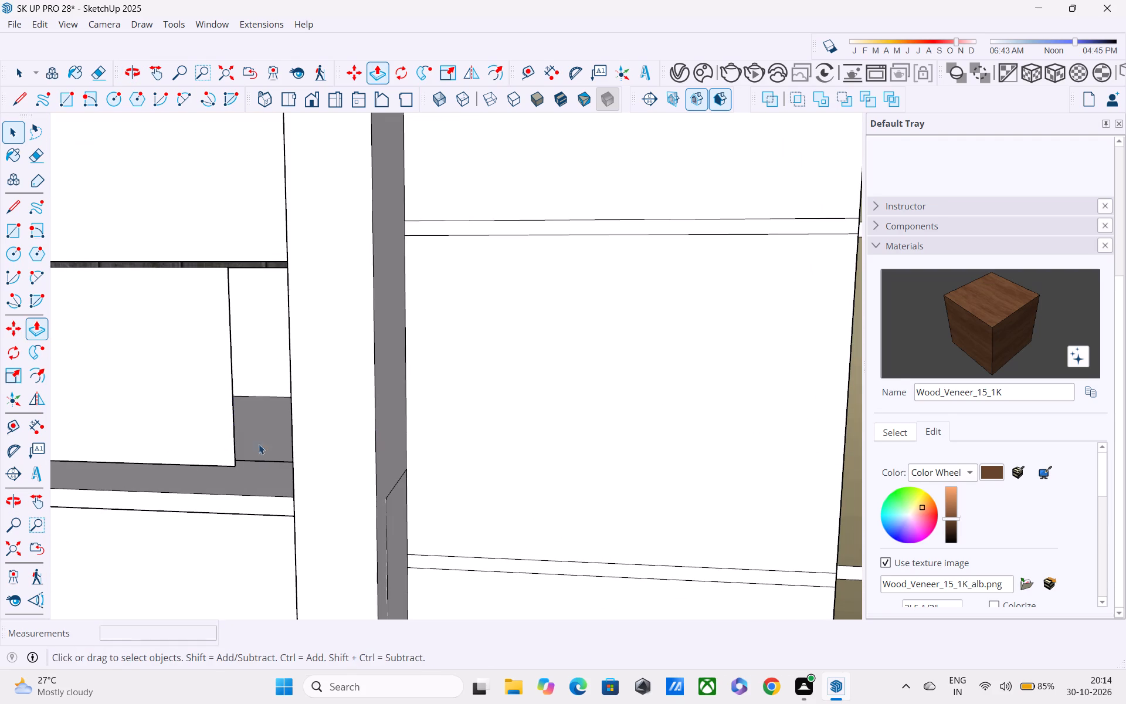
left_click(198, 422)
double_click(198, 421)
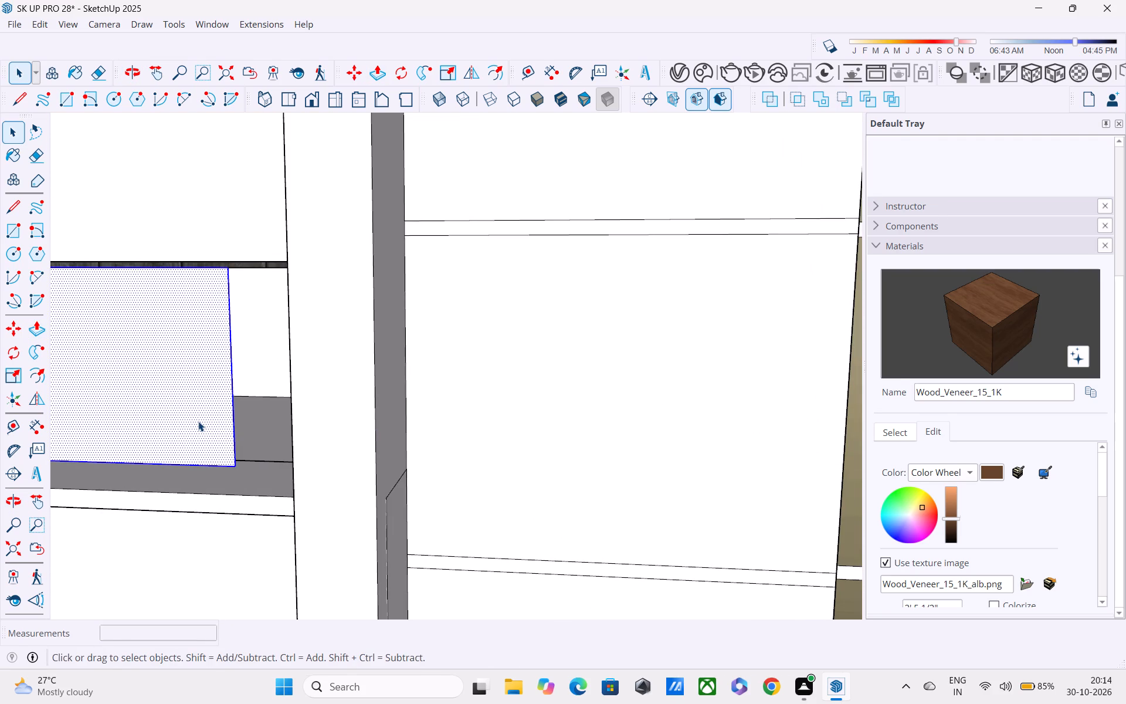
key("s")
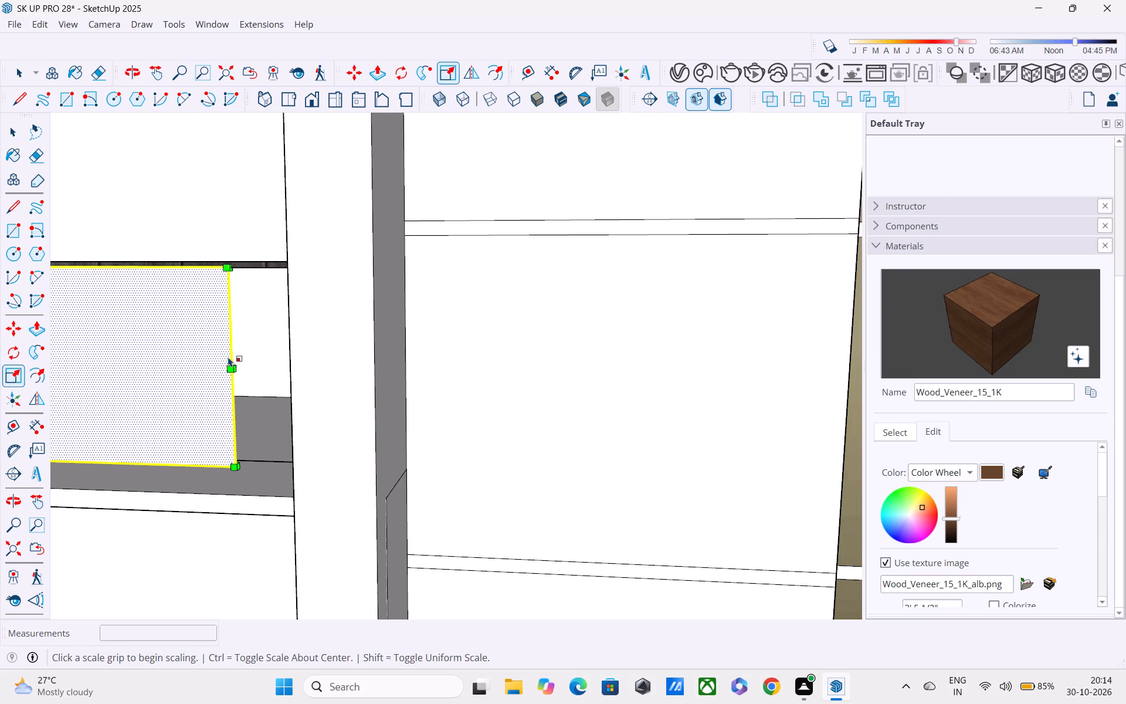
left_click_drag(236, 365, 301, 385)
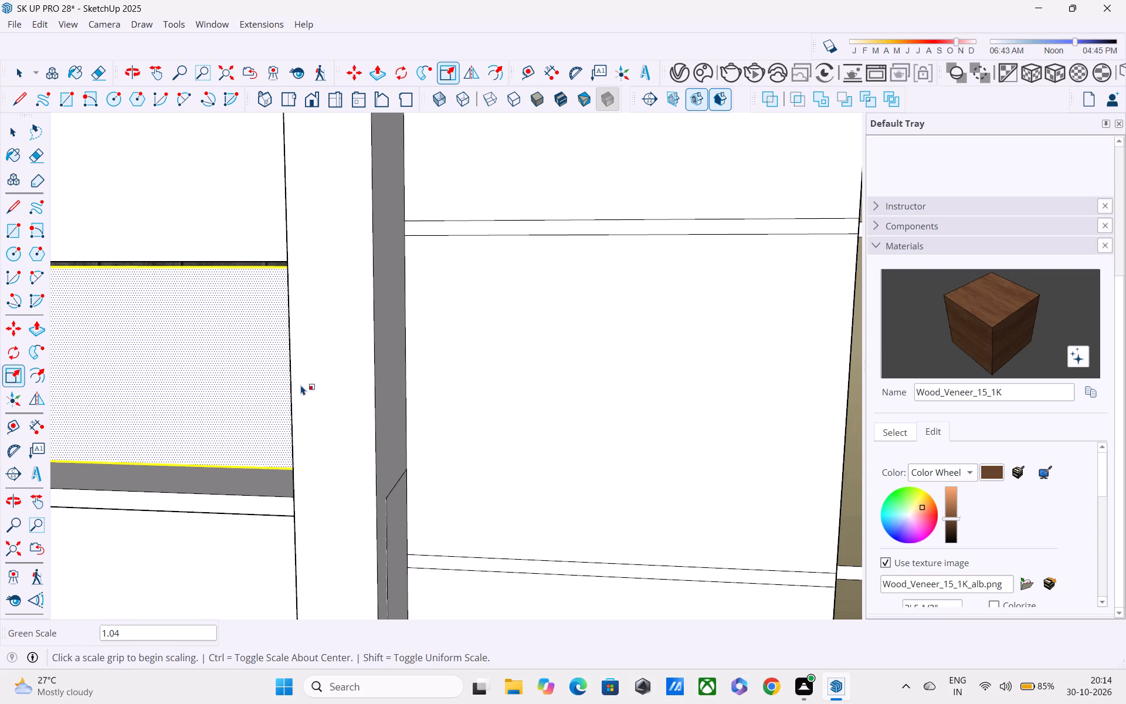
Review the whole balcony railing from the front corner of the building.
scroll(296, 383, "down", 14)
middle_click_drag(273, 378, 526, 412, "shift")
scroll(533, 398, "down", 2)
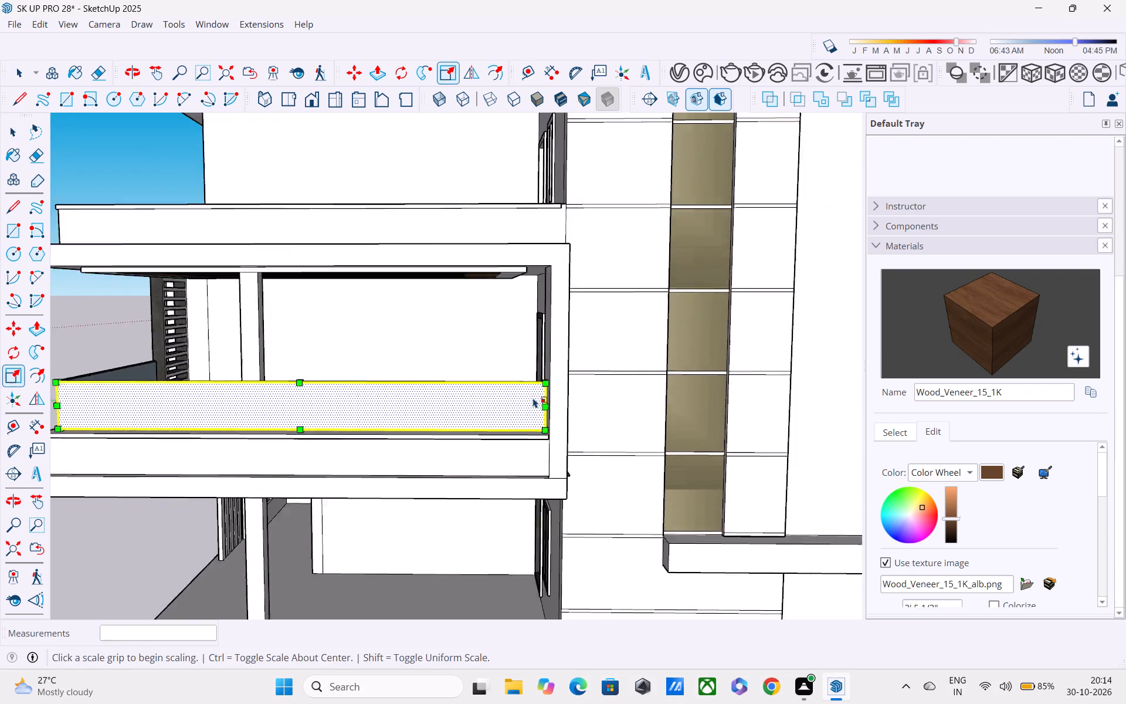
scroll(533, 398, "down", 4)
middle_click_drag(520, 397, 798, 375)
key("space")
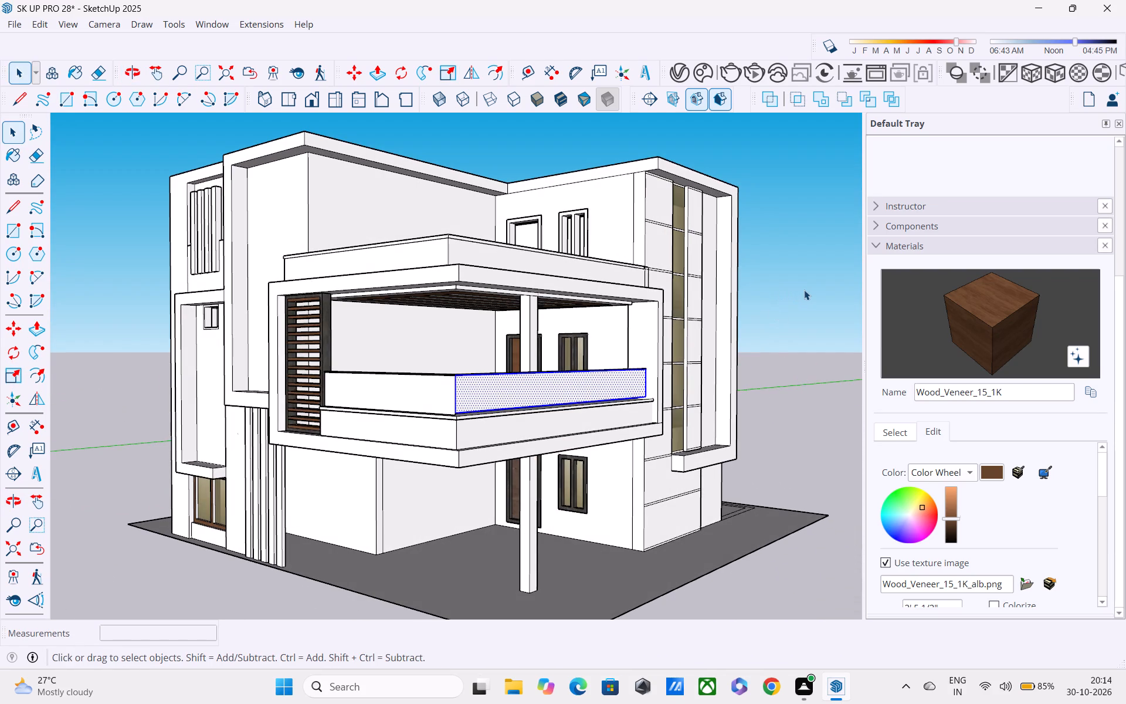
left_click(805, 289)
Scale the longer railing panel's outer face downward from its bottom edge to close the gap at the ledge.
scroll(593, 432, "up", 4)
middle_click_drag(462, 431, 517, 471)
scroll(486, 451, "up", 4)
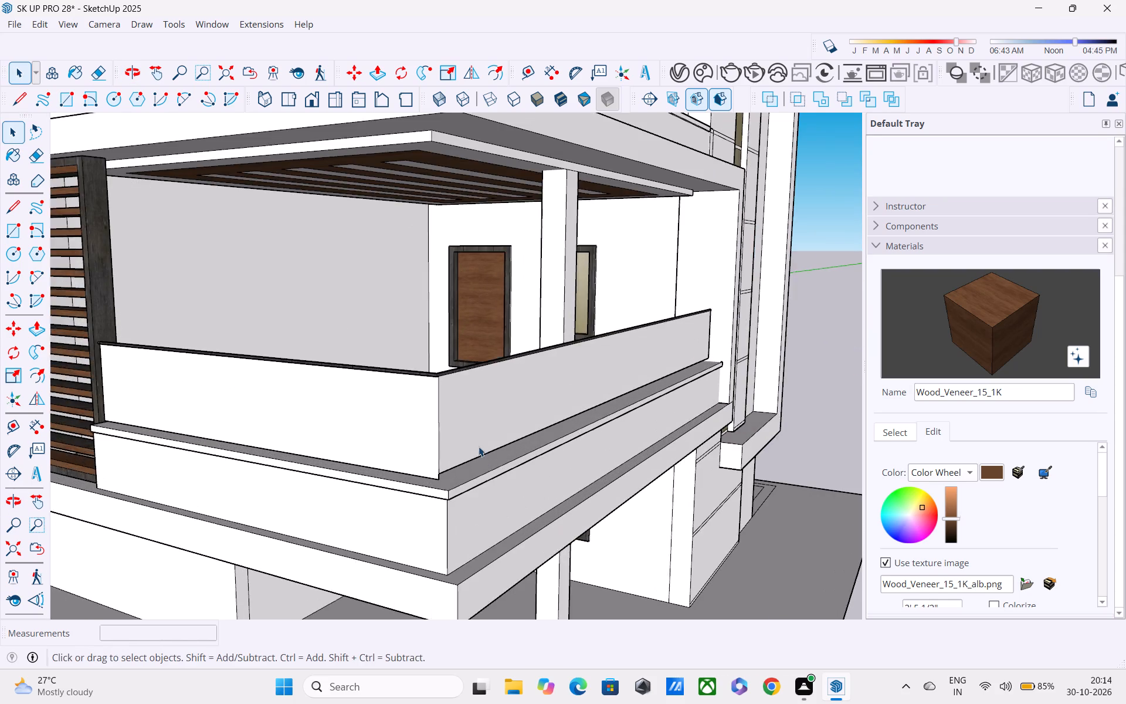
scroll(468, 441, "up", 1)
middle_click_drag(459, 437, 395, 411)
scroll(388, 412, "up", 8)
middle_click_drag(366, 428, 209, 466)
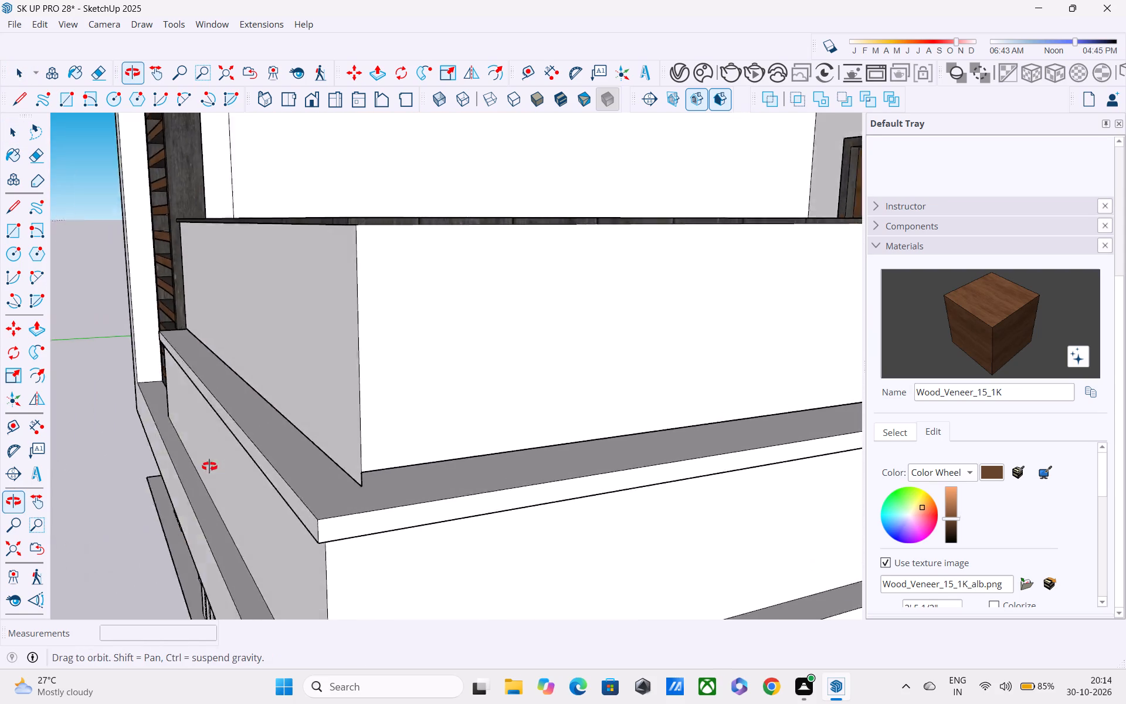
middle_click_drag(209, 466, 156, 455)
scroll(266, 457, "up", 3)
scroll(364, 414, "down", 7)
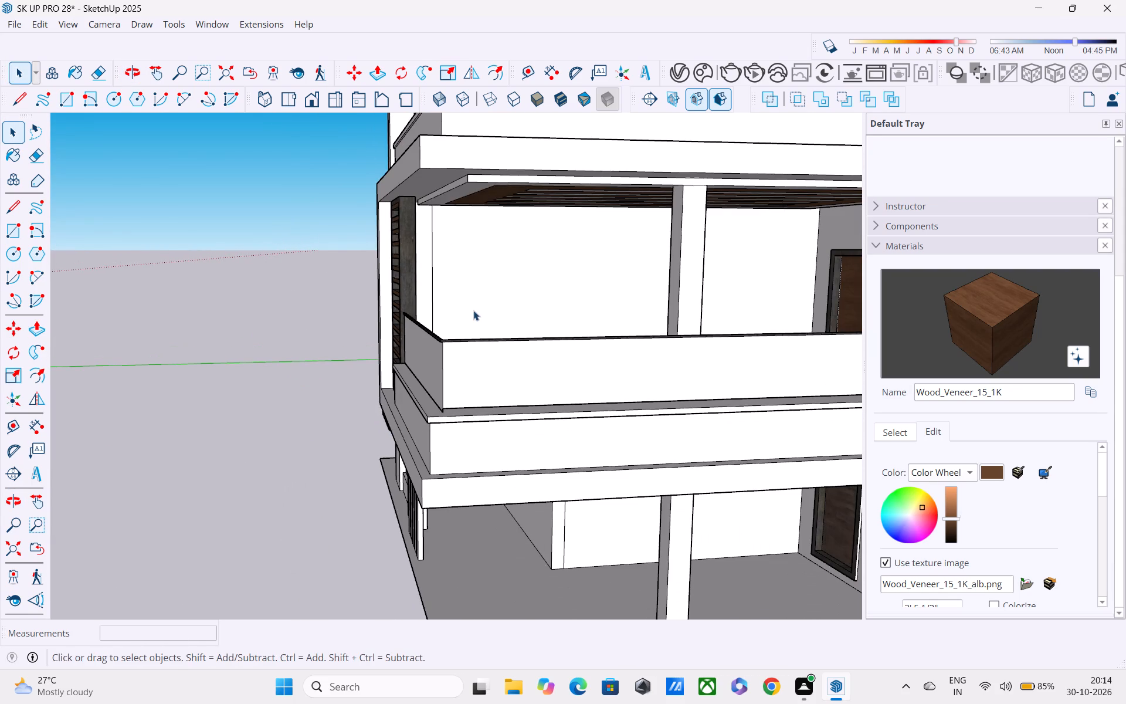
middle_click_drag(473, 310, 388, 308)
scroll(290, 463, "up", 4)
scroll(254, 373, "up", 3)
scroll(312, 373, "down", 3)
scroll(442, 336, "up", 3)
left_click(448, 337)
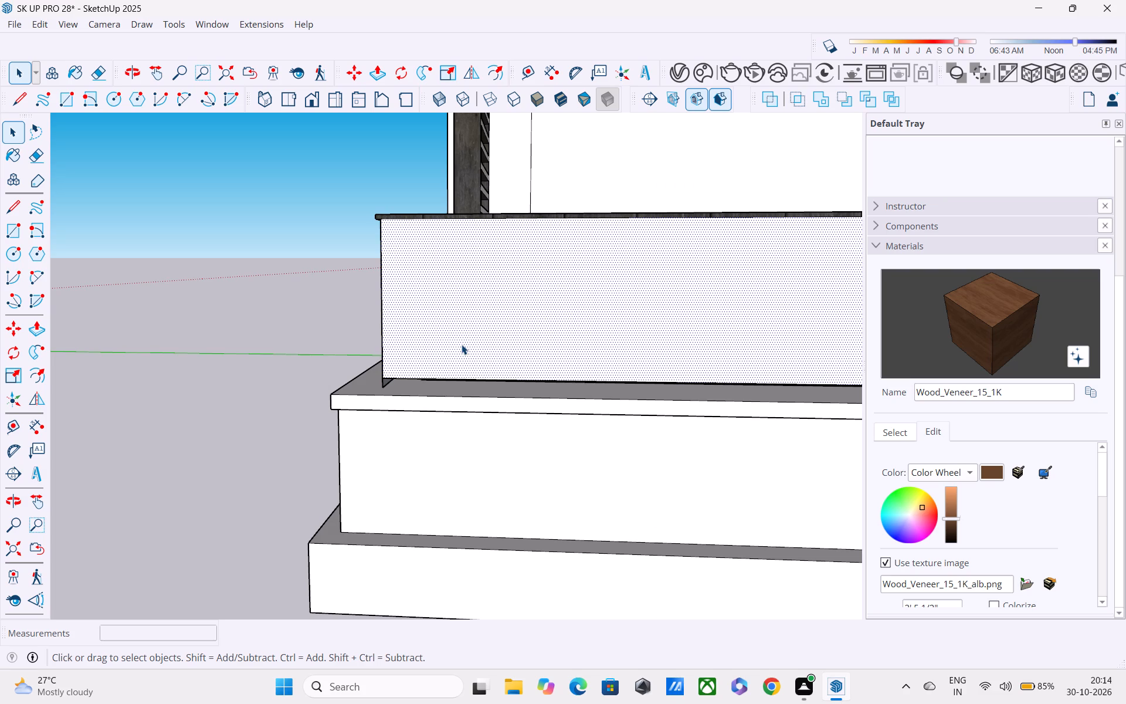
key("s")
scroll(567, 377, "down", 3)
middle_click_drag(568, 377, 402, 354)
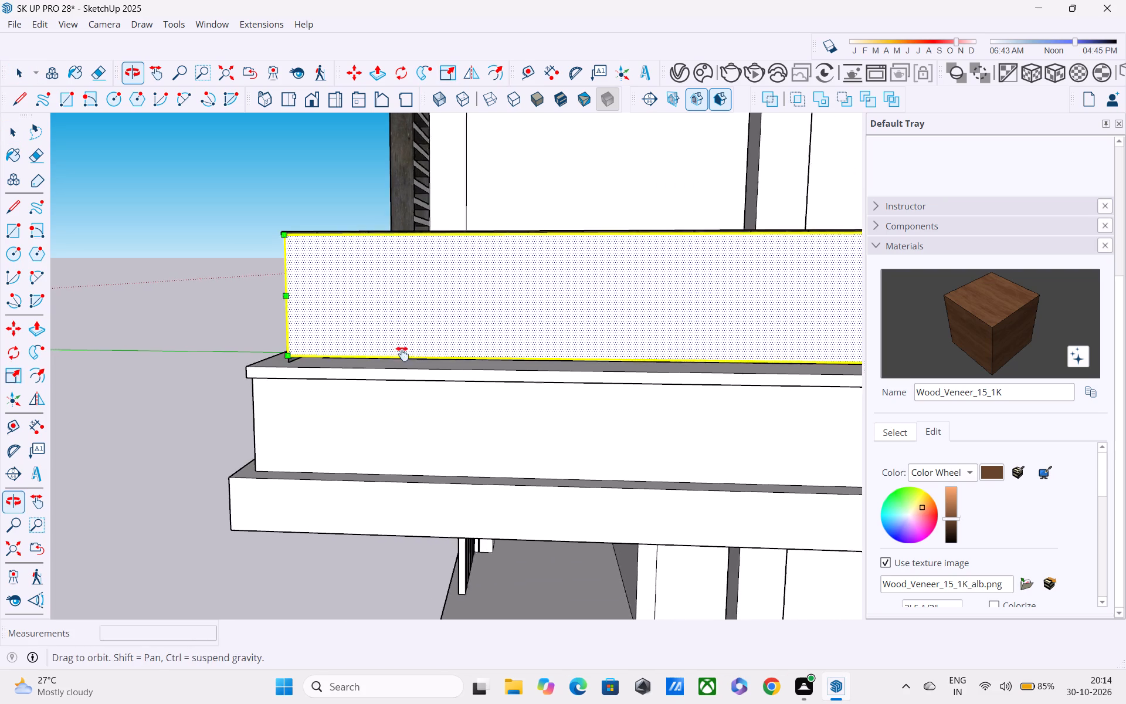
middle_click_drag(402, 354, 376, 351)
middle_click_drag(525, 324, 290, 340, "shift")
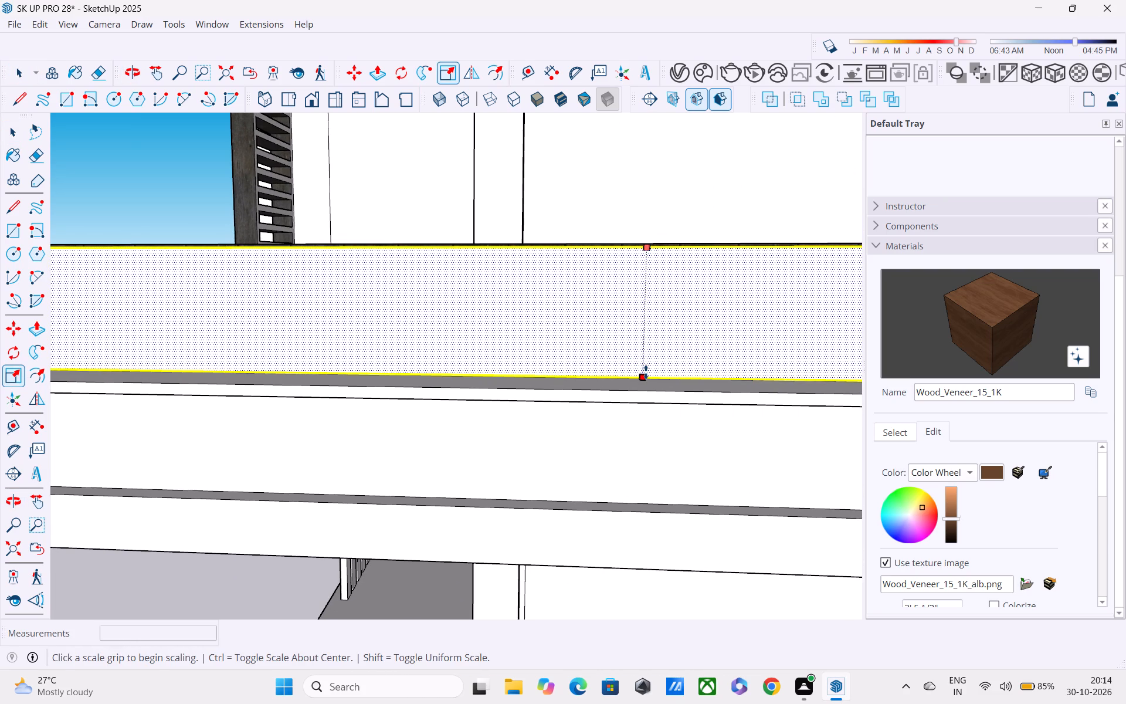
left_click_drag(645, 373, 645, 385)
scroll(628, 380, "down", 3)
middle_click_drag(319, 499, 362, 518)
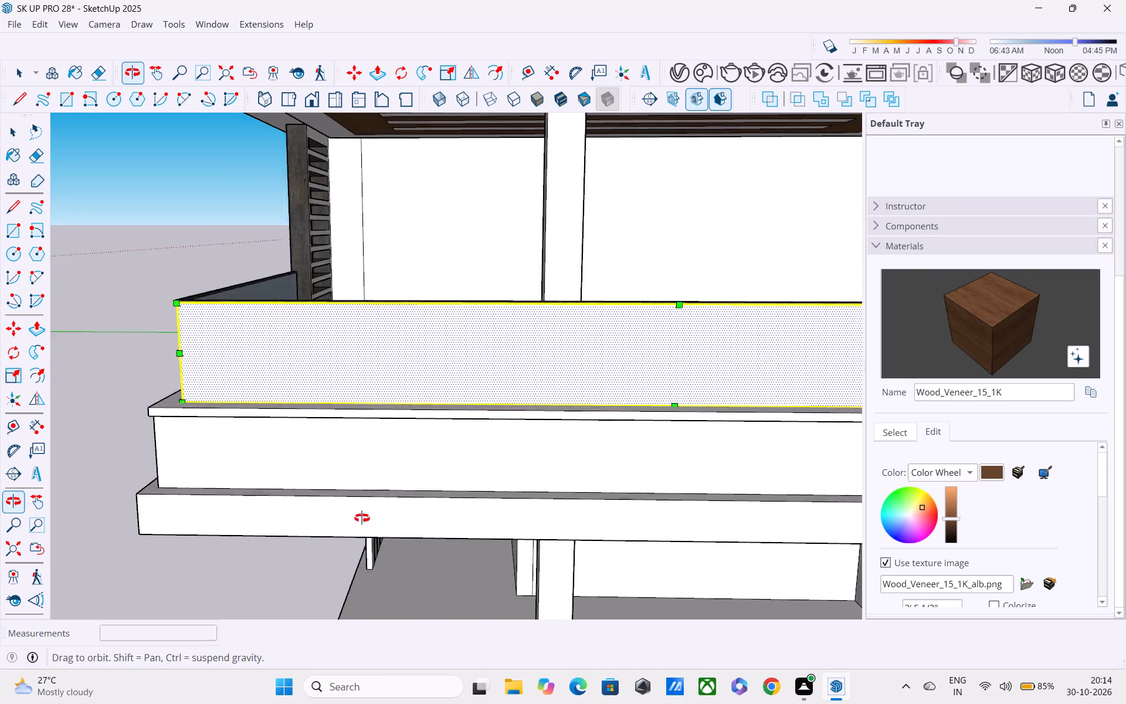
middle_click_drag(362, 518, 572, 500)
scroll(564, 482, "down", 5)
key("space")
left_click(177, 421)
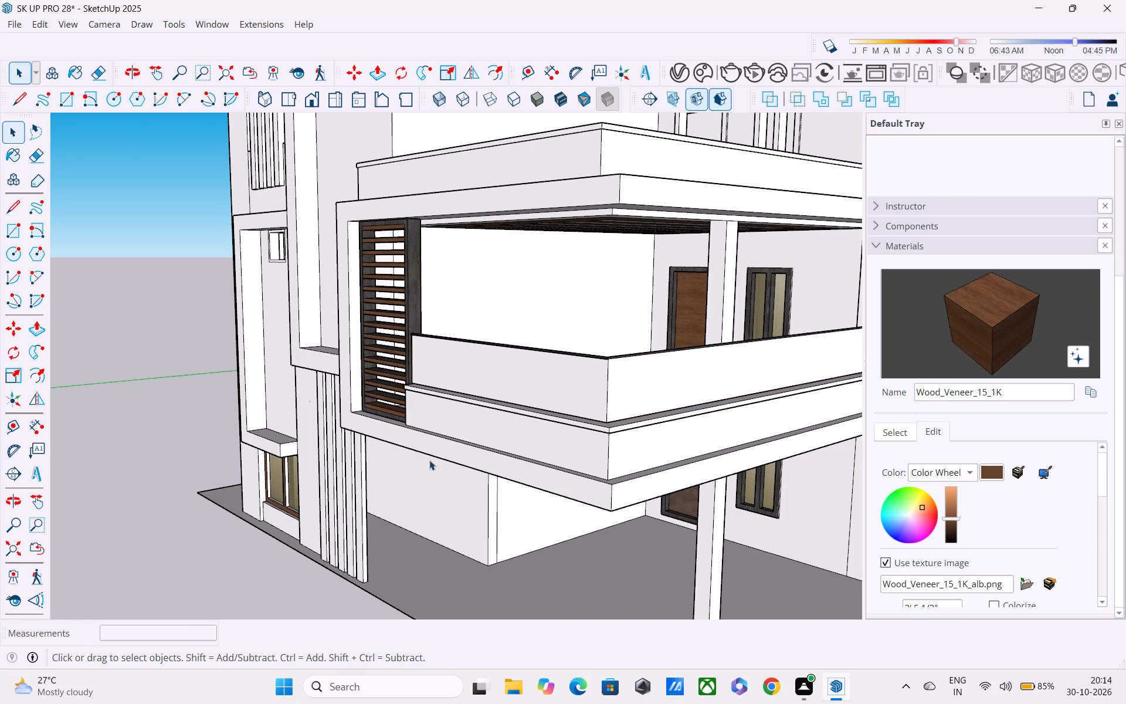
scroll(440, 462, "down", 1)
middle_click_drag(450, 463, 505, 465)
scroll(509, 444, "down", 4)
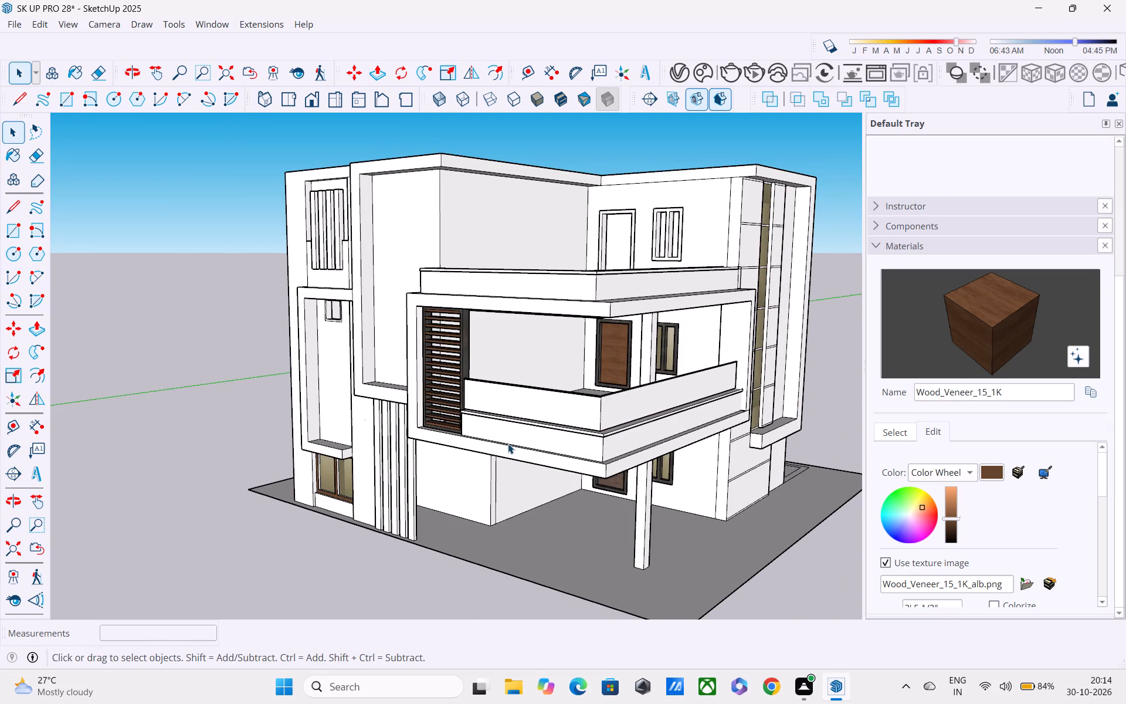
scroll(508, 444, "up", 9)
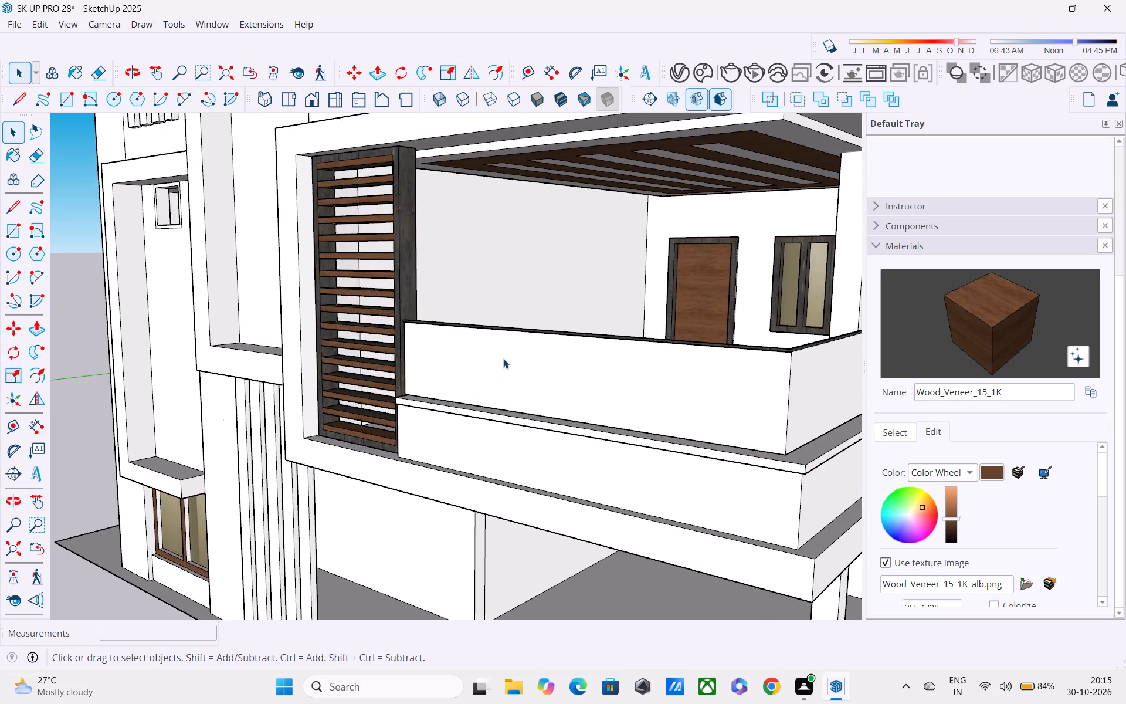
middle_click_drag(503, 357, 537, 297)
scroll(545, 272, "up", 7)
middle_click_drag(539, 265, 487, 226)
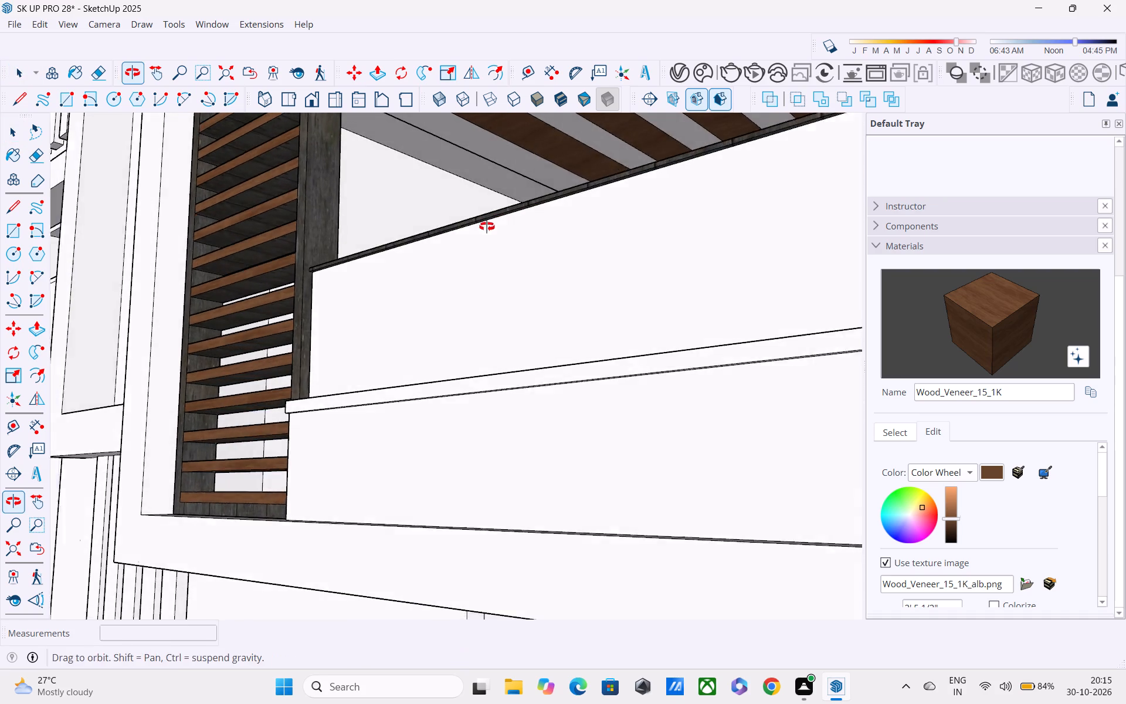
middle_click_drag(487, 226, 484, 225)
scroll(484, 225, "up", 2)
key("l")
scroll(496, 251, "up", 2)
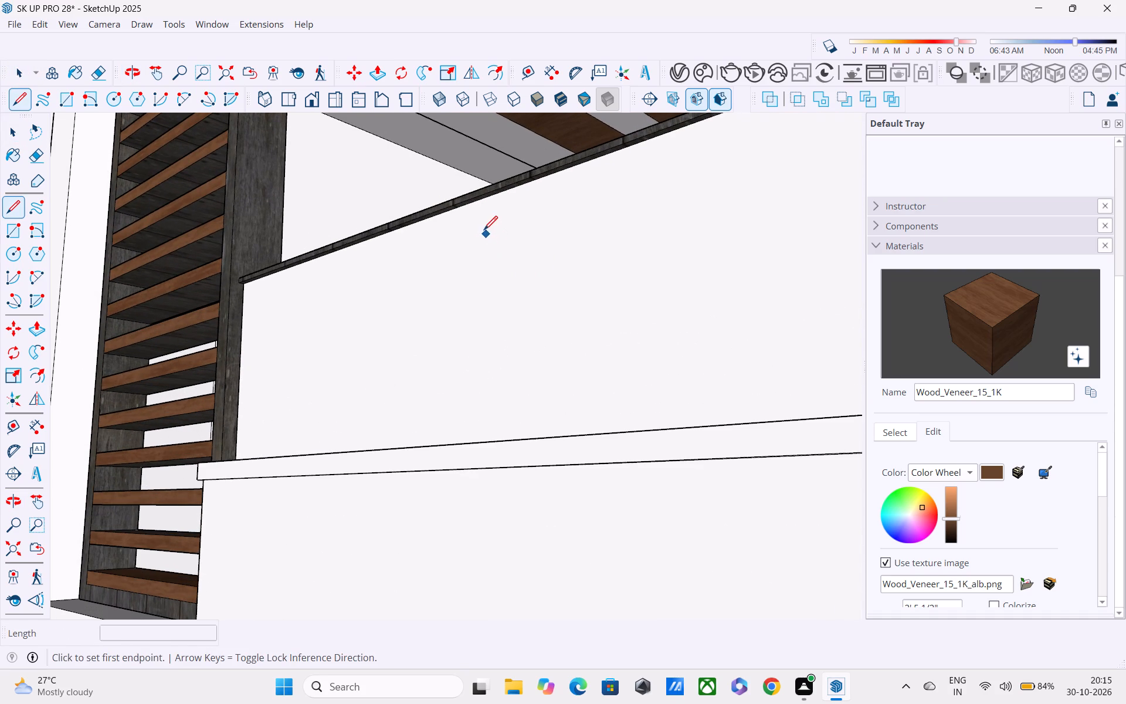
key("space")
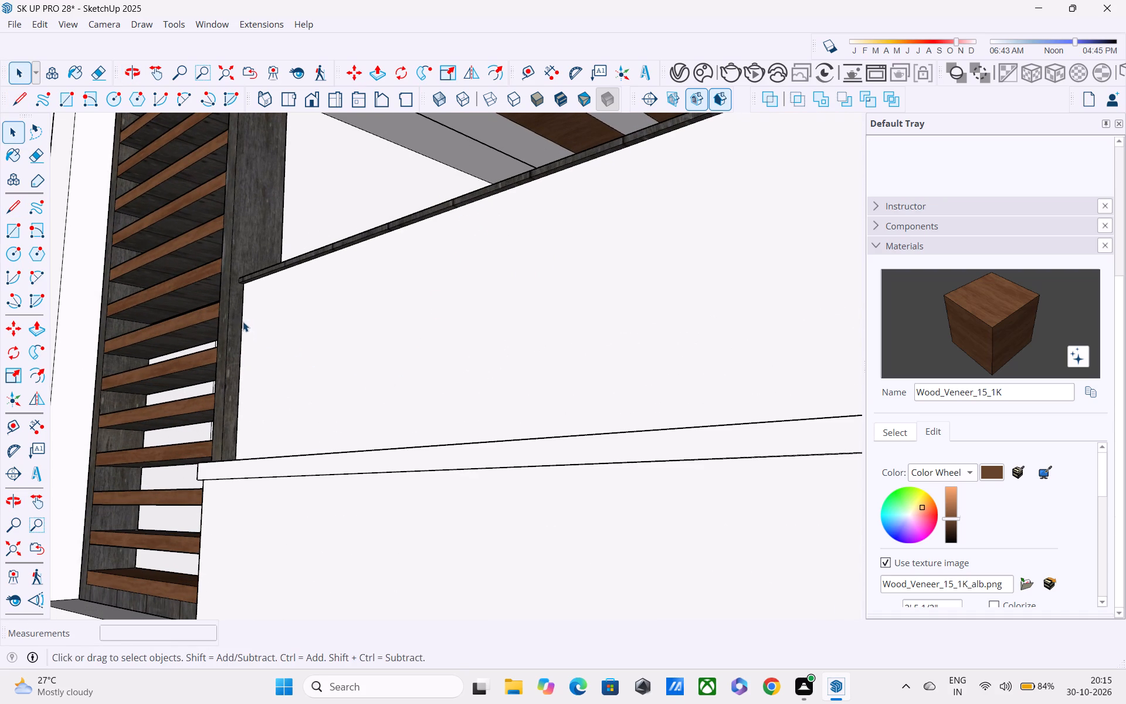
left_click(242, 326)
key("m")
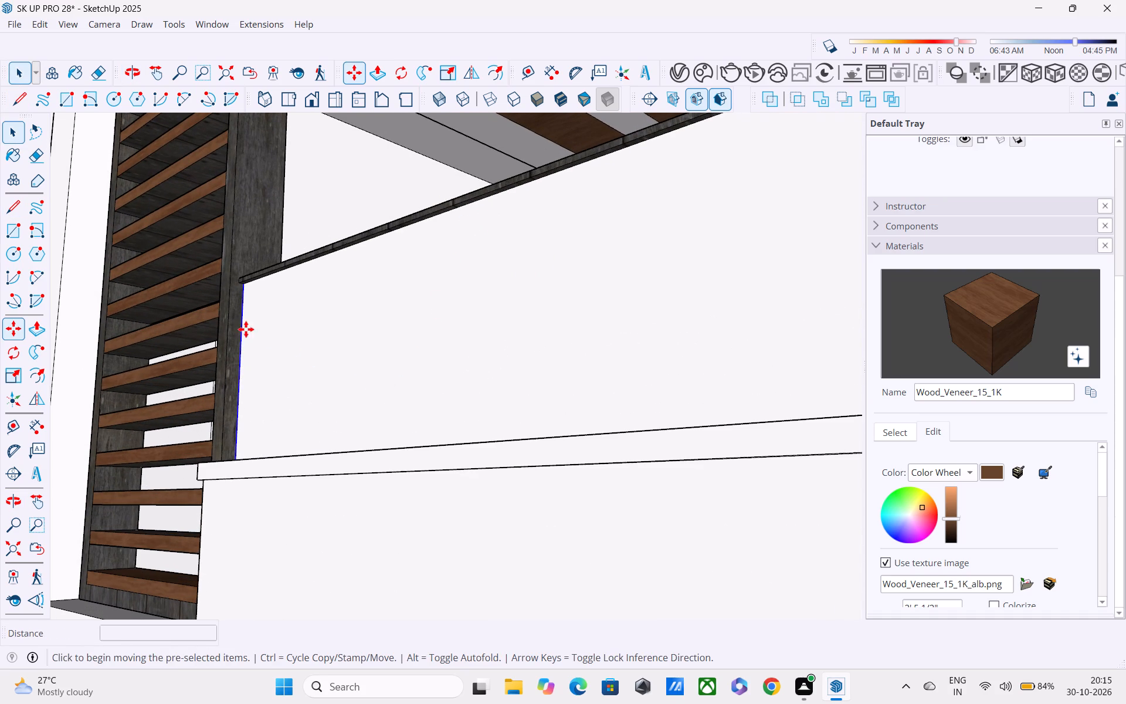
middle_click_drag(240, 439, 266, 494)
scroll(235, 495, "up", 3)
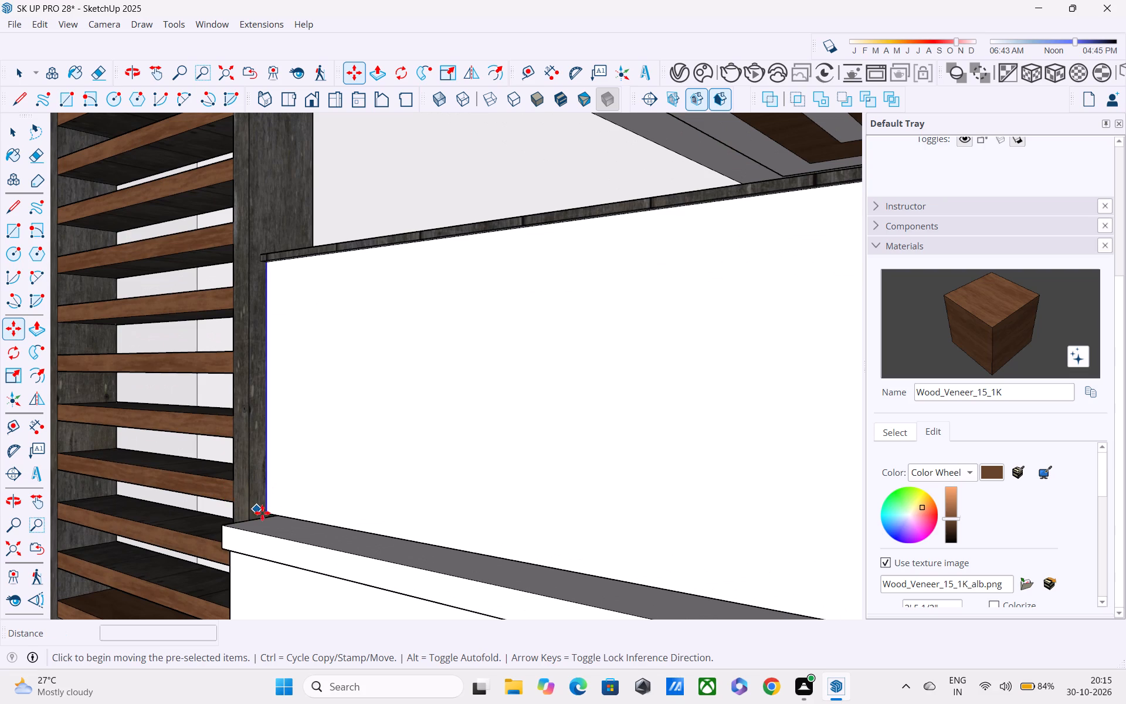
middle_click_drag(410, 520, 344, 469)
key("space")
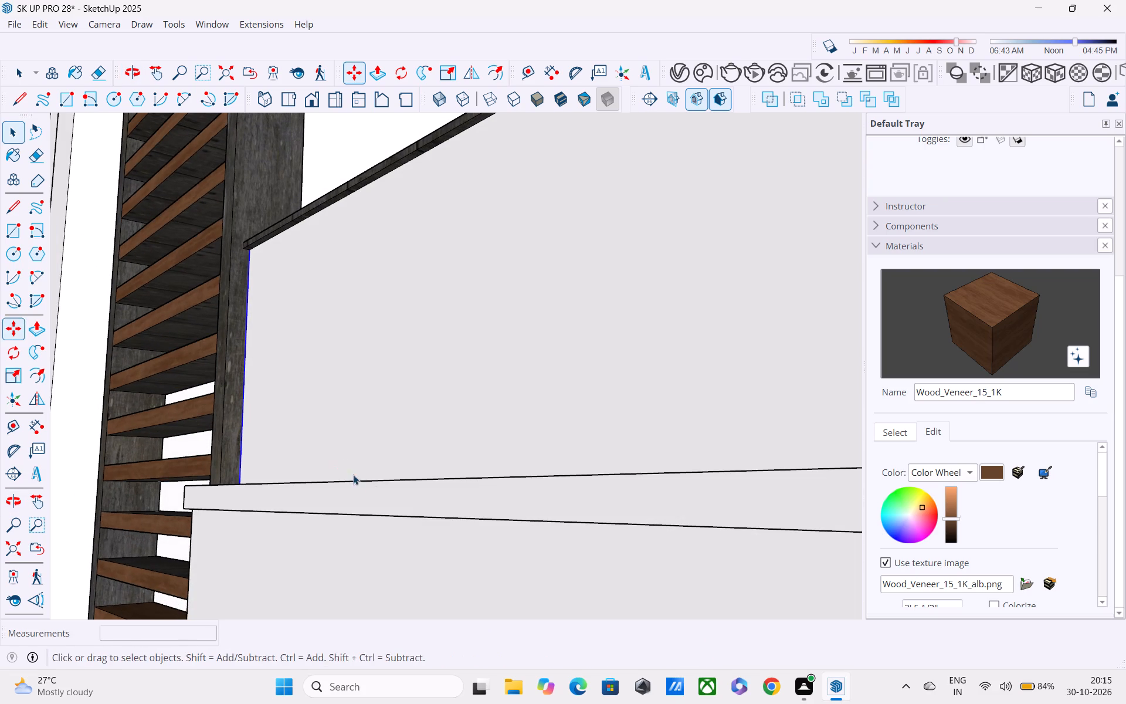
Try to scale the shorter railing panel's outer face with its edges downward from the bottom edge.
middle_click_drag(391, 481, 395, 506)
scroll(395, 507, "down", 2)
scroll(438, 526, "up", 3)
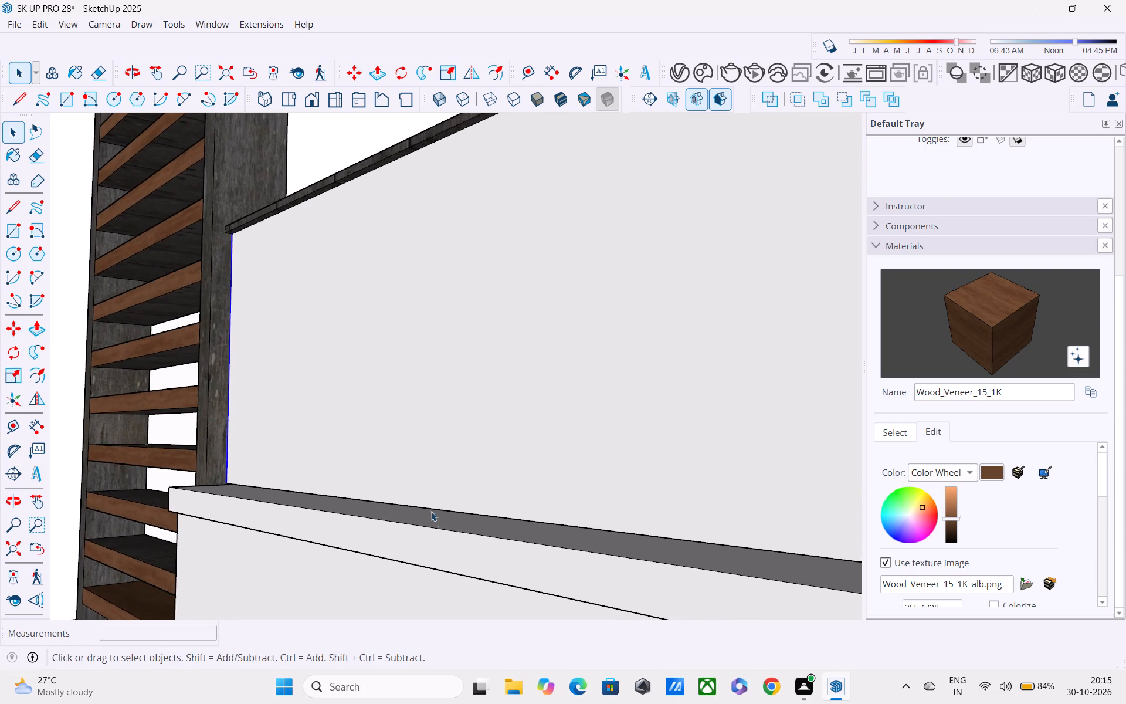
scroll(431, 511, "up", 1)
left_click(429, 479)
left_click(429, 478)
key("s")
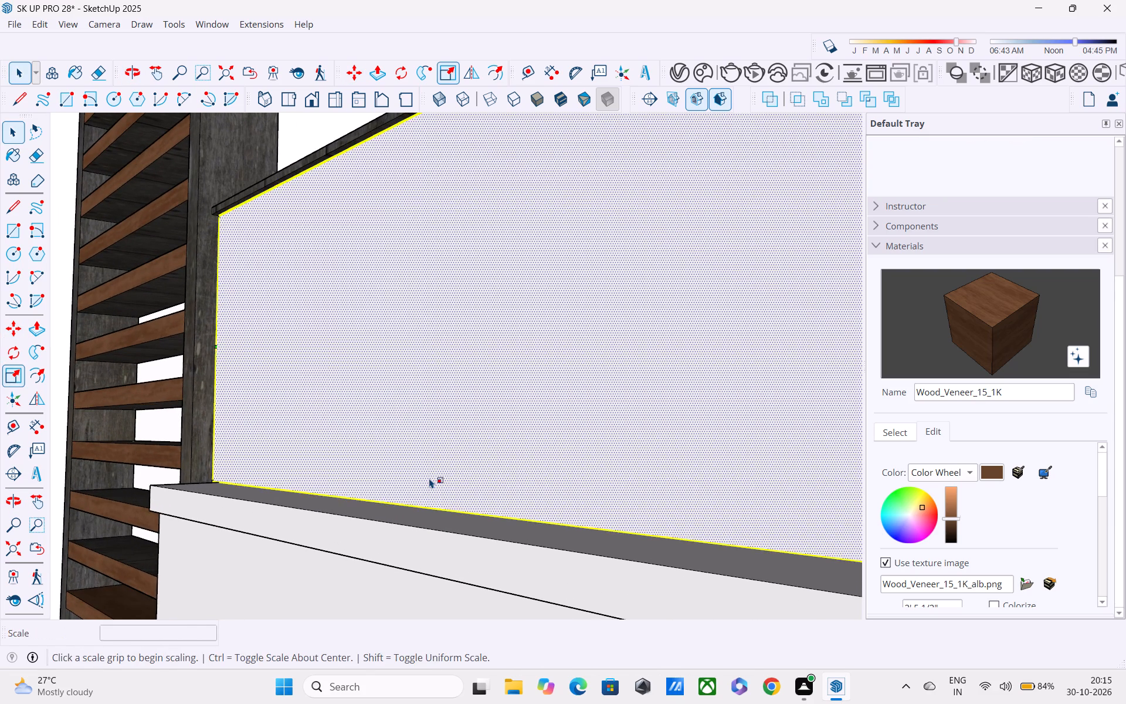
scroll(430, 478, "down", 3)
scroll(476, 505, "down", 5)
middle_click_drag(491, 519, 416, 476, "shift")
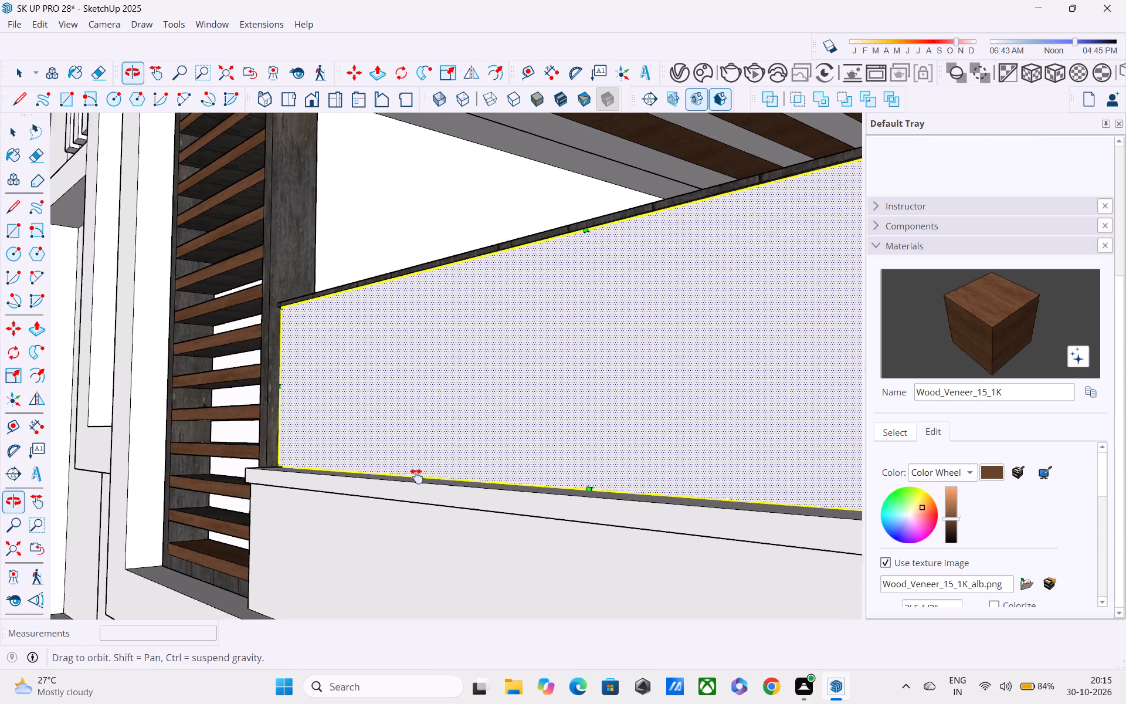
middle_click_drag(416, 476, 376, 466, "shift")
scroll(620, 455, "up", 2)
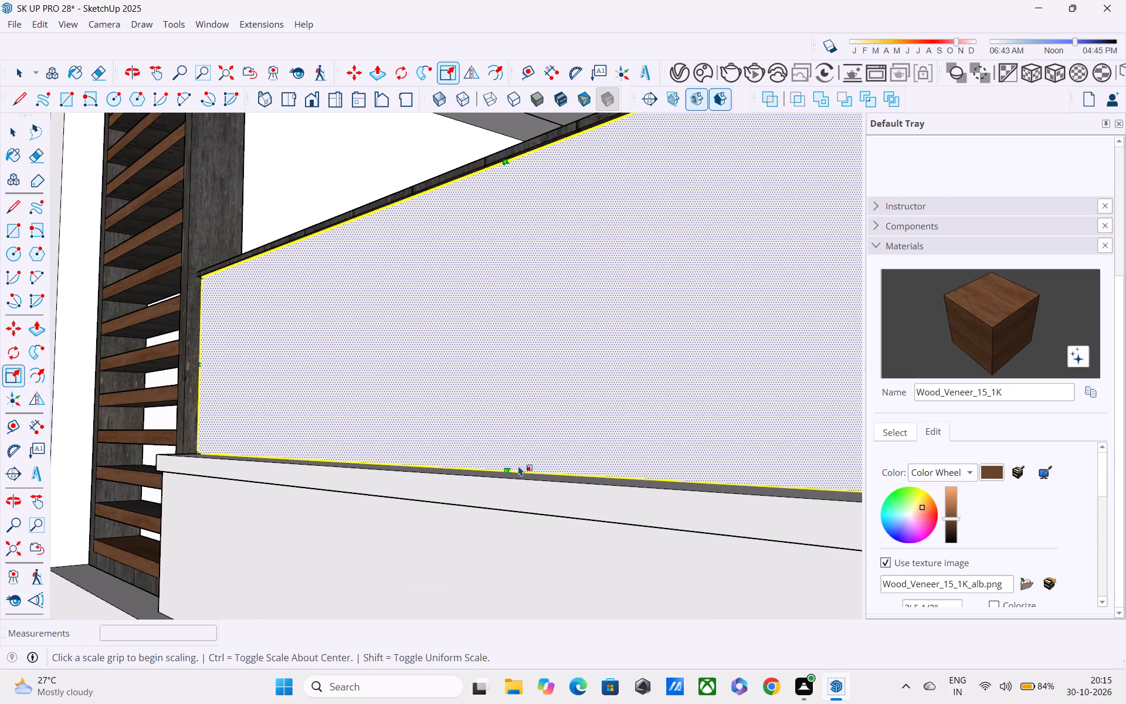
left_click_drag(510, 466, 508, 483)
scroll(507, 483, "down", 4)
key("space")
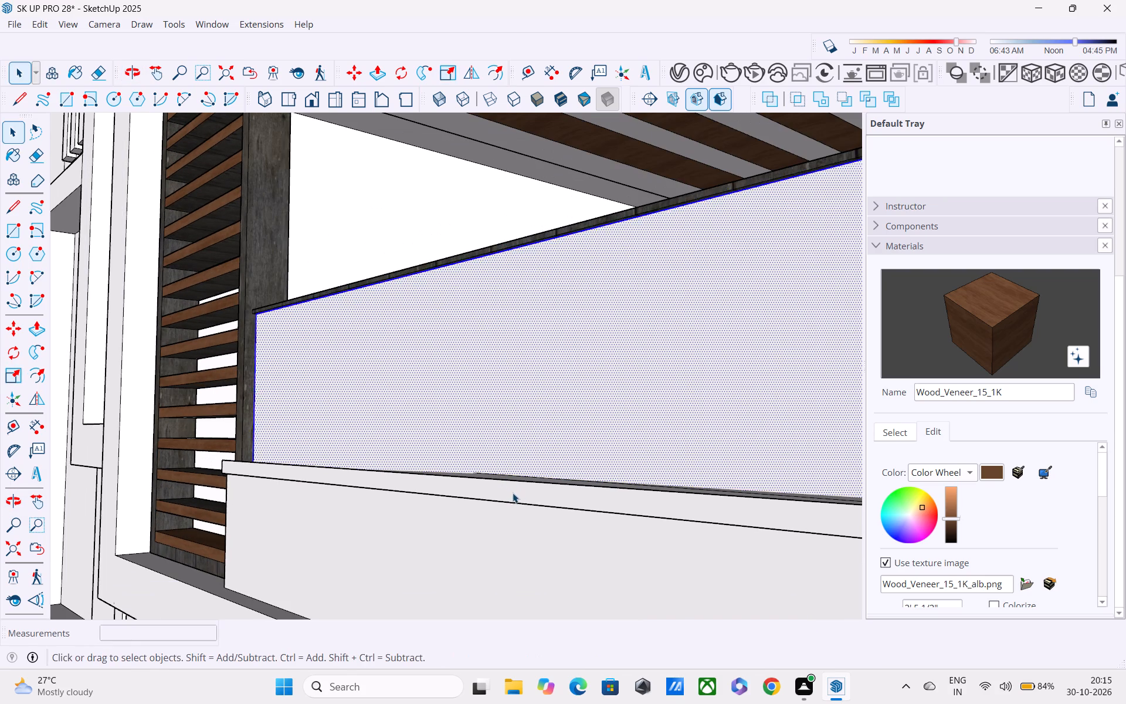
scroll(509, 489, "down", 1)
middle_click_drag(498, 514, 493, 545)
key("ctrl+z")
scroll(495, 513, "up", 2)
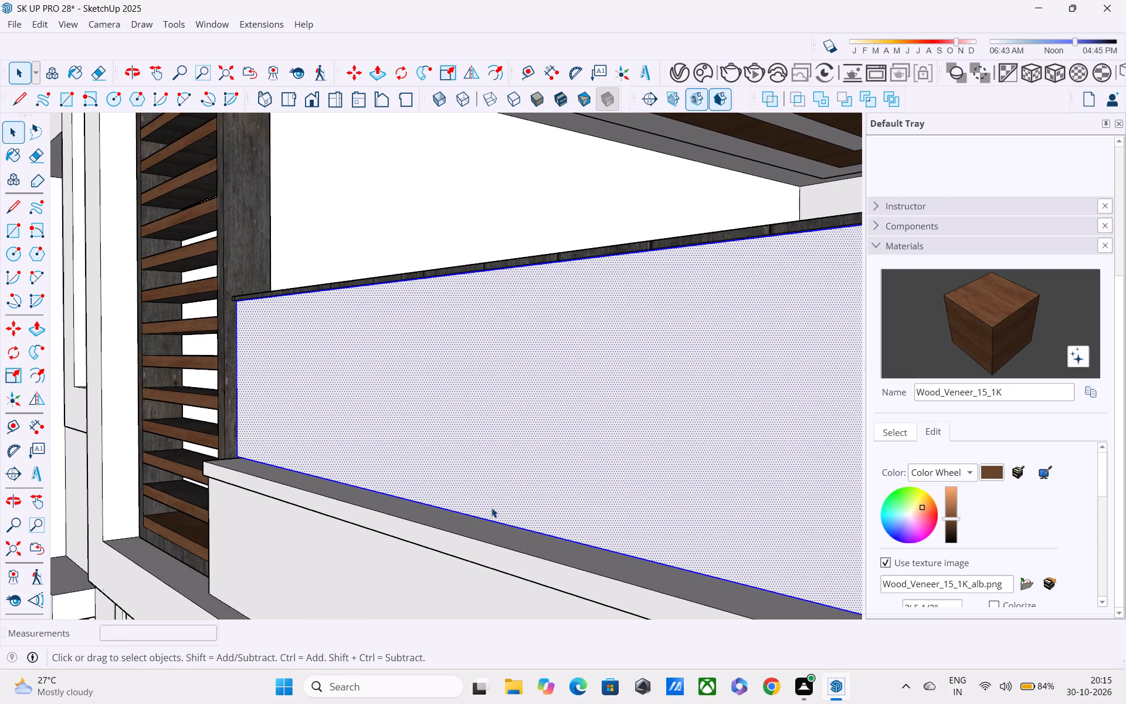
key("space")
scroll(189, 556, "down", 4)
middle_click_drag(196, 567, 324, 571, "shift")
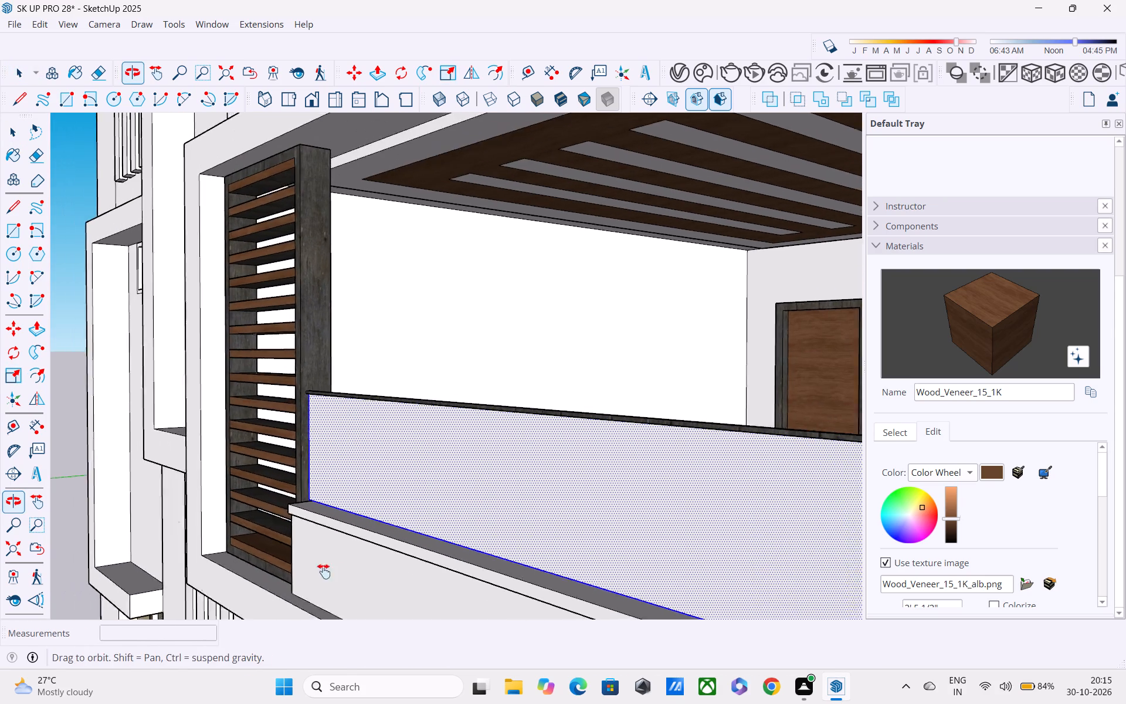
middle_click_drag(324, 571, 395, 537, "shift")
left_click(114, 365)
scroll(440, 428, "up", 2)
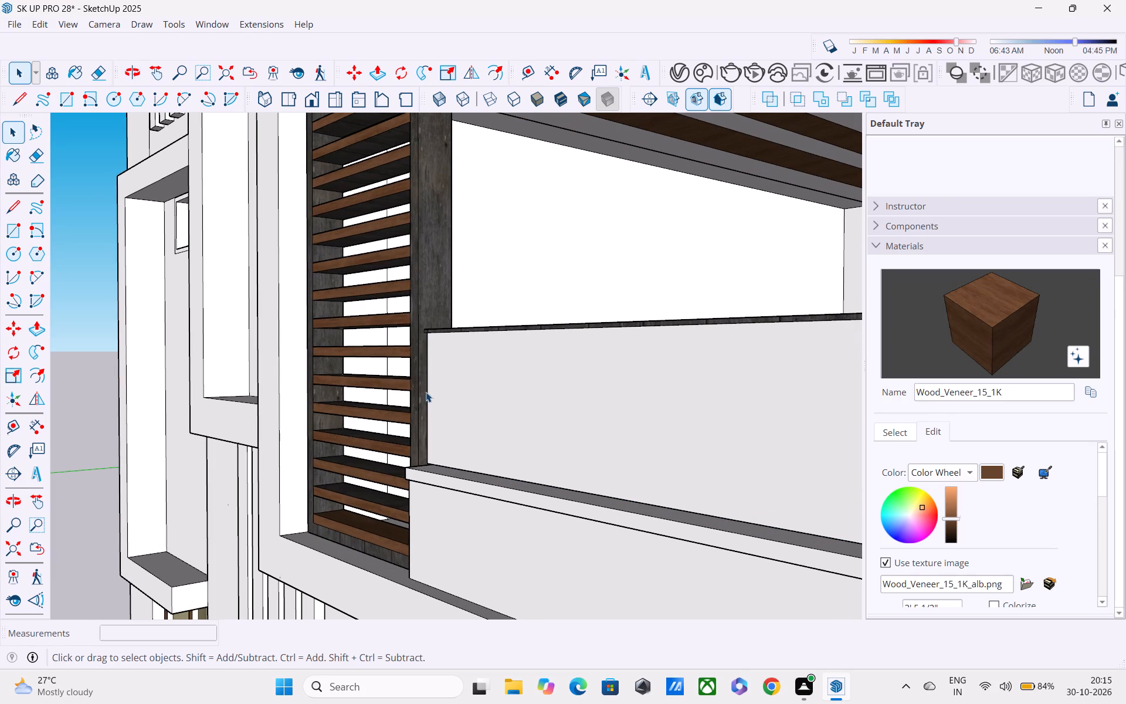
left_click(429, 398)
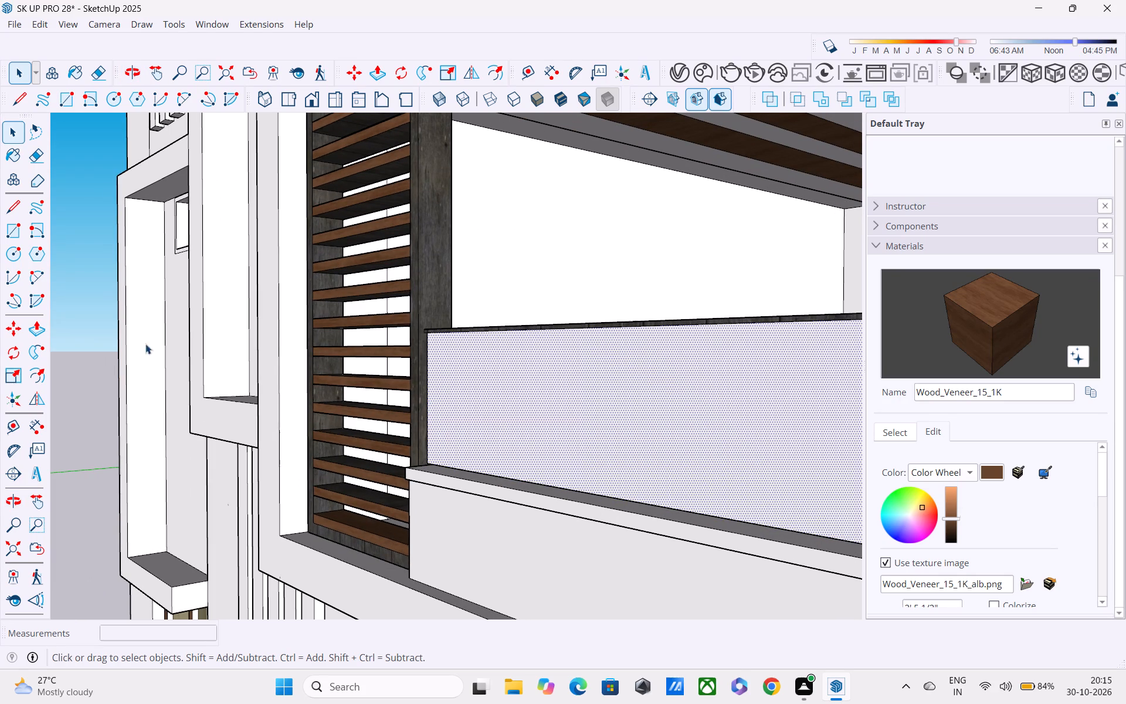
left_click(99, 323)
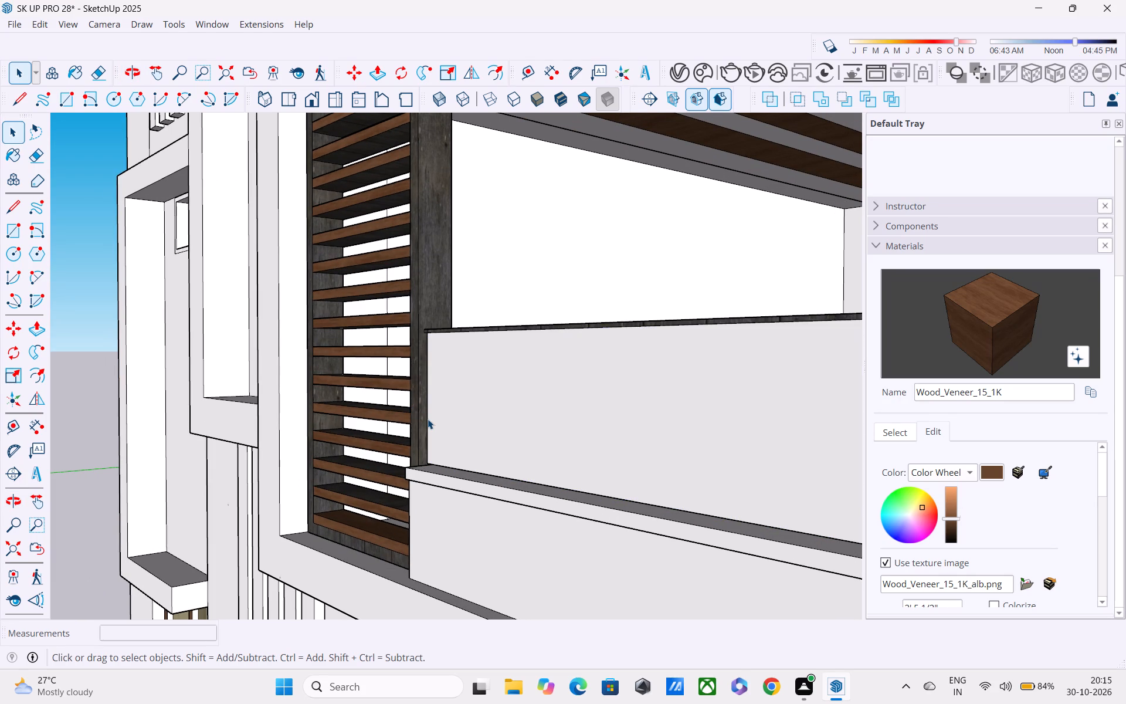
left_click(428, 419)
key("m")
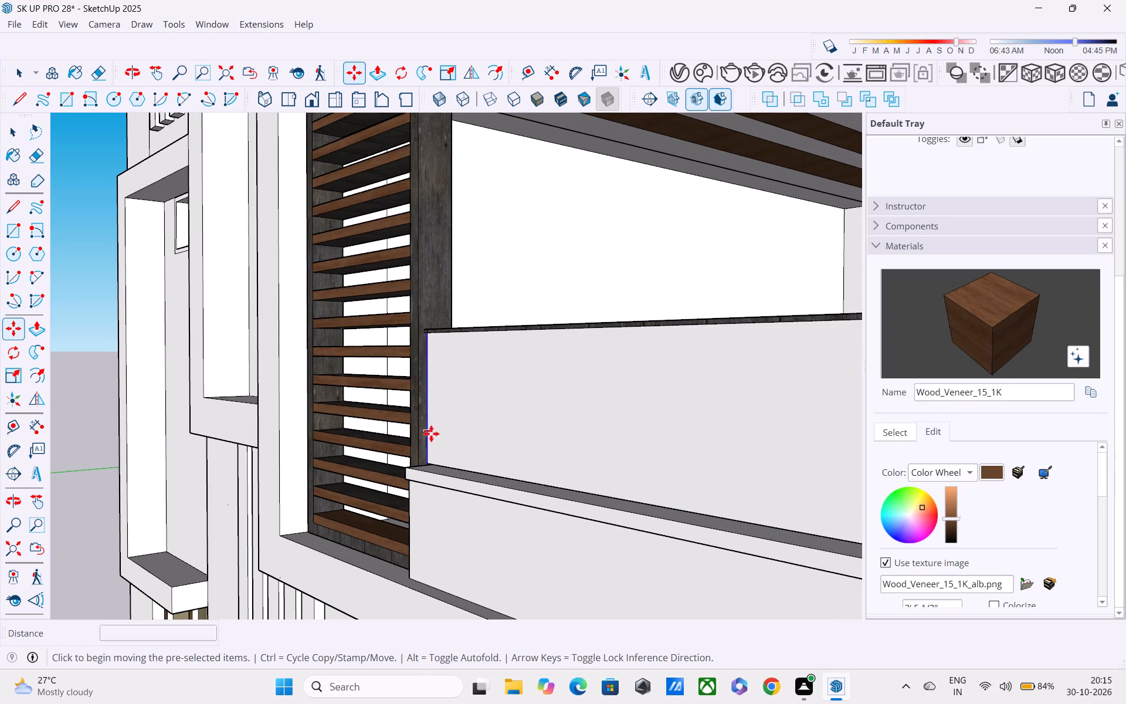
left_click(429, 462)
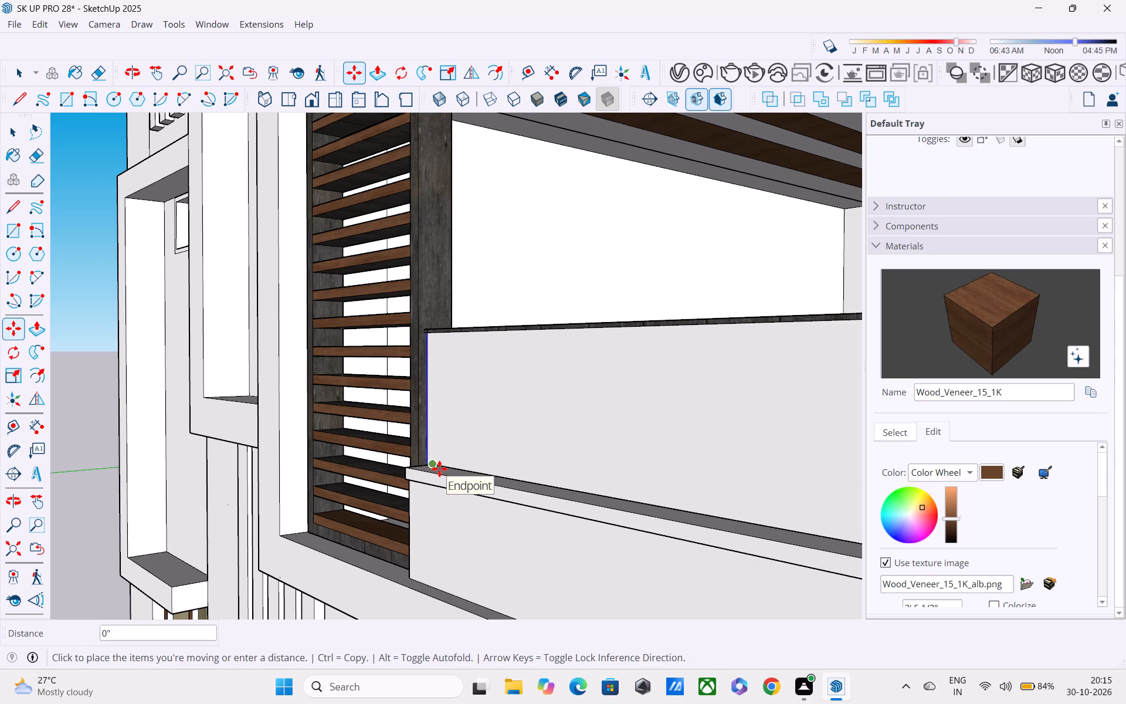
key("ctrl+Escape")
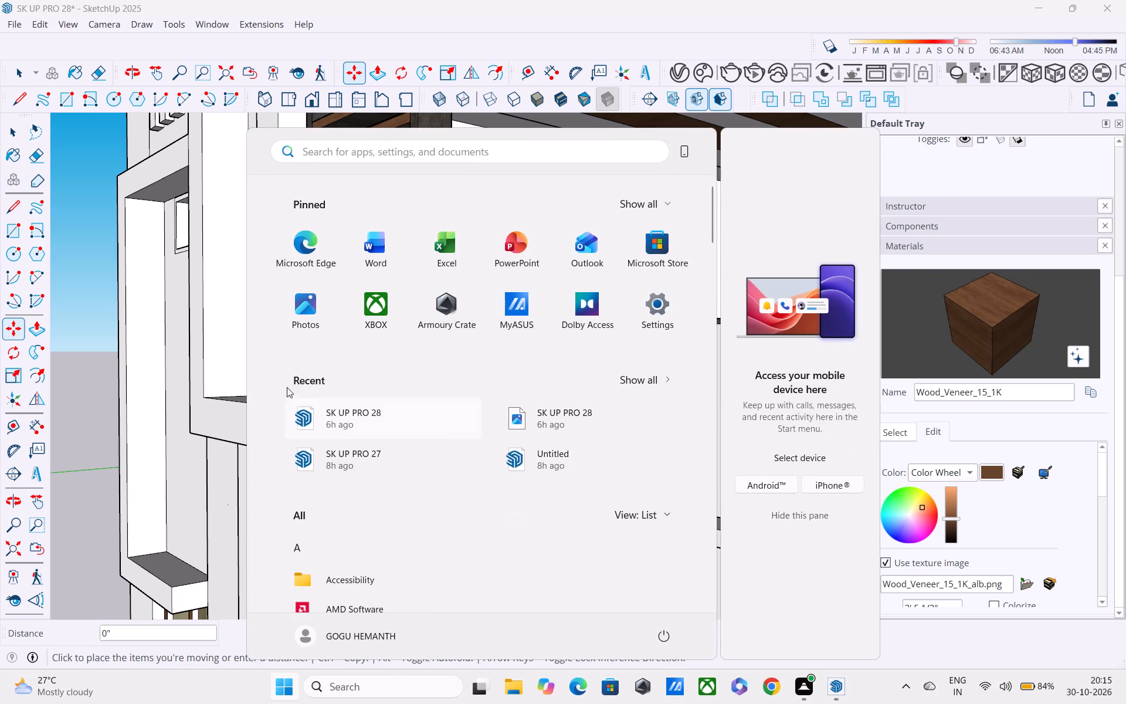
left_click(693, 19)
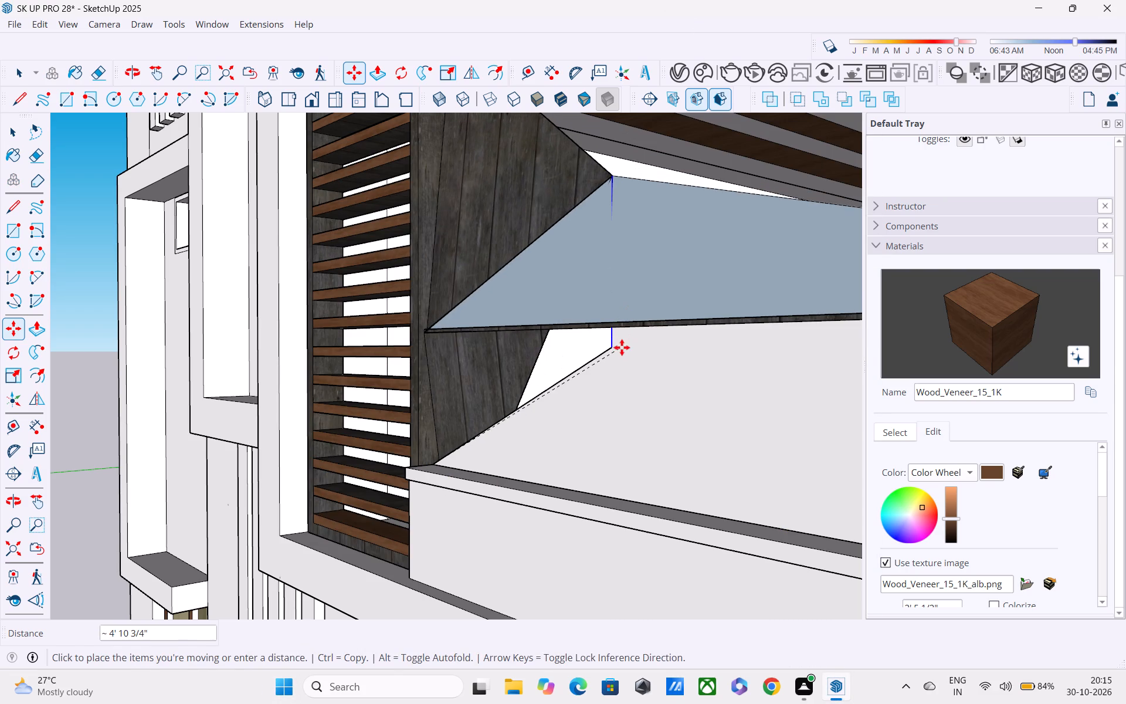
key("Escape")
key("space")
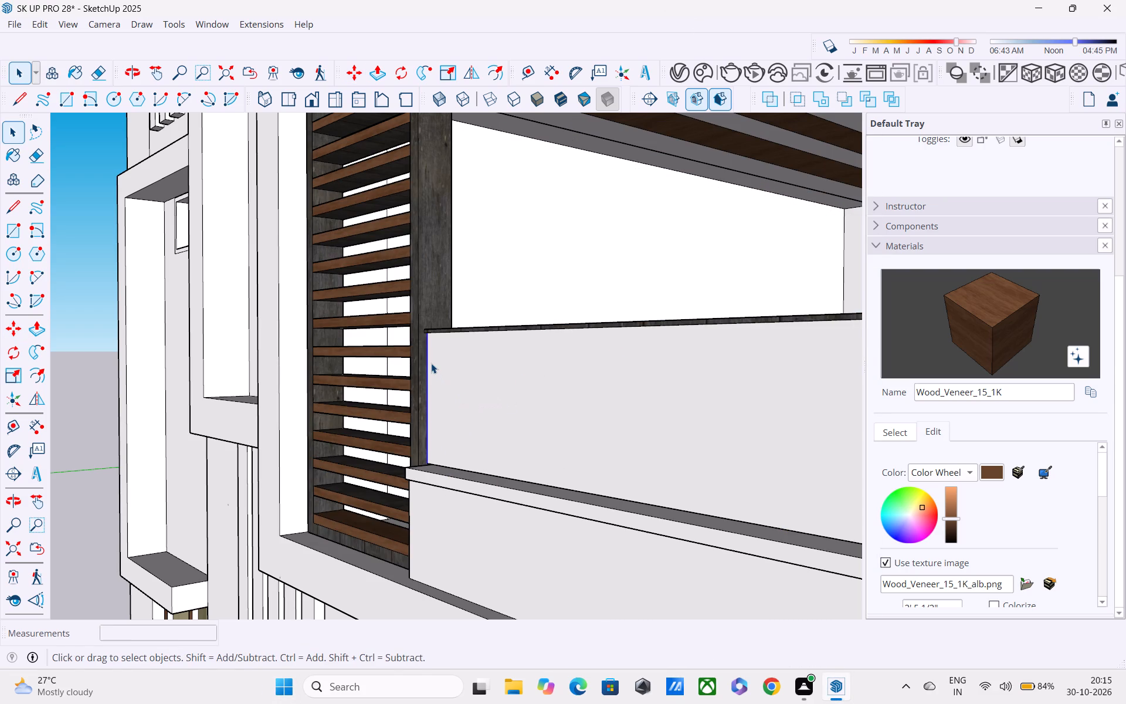
Copy the vertical end edge of the shorter railing panel 2" inward along its base, beside the slatted screen.
key("m")
left_click(426, 461)
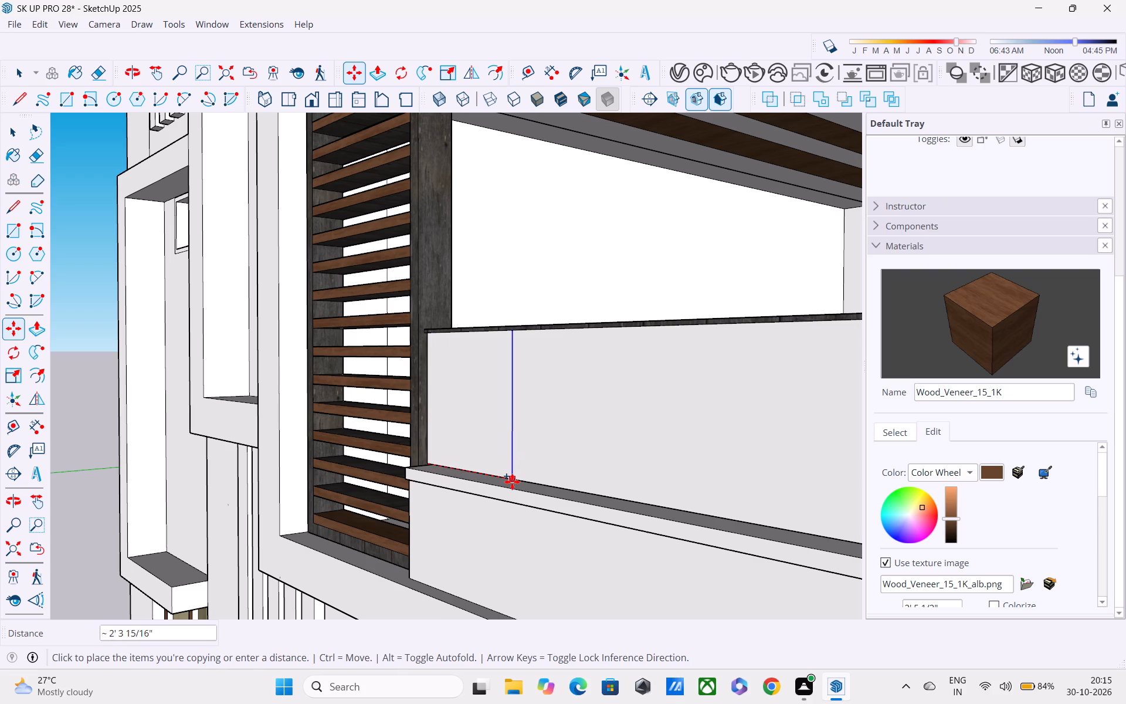
middle_click_drag(513, 482, 452, 453, "shift")
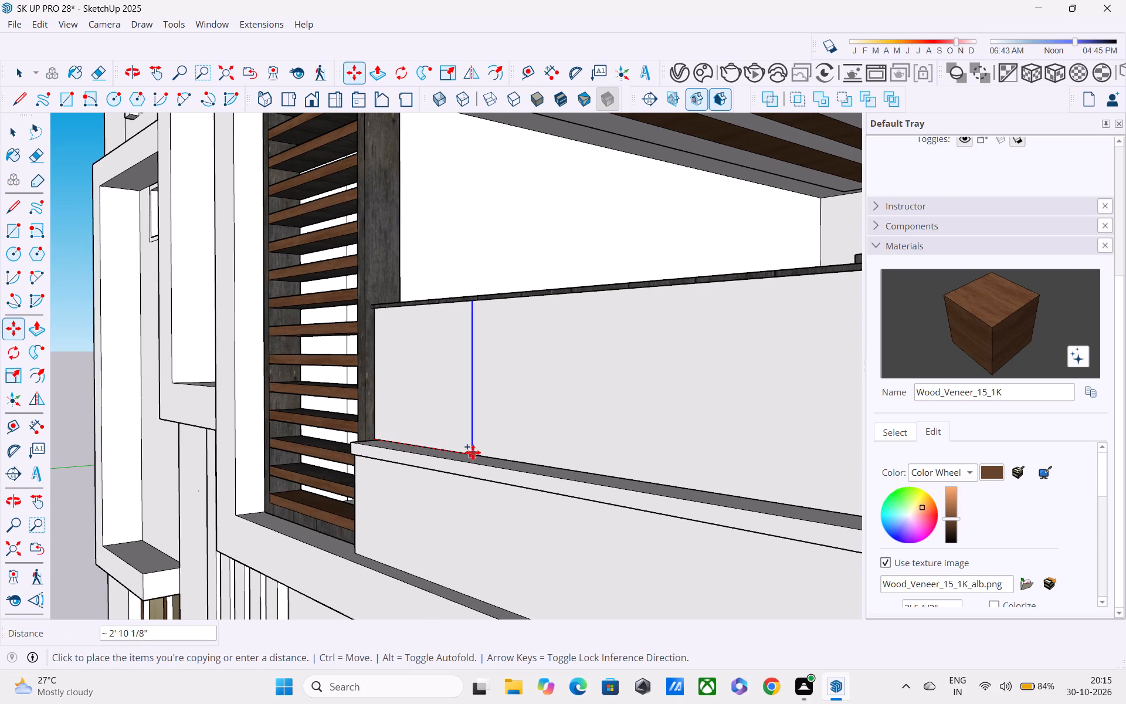
middle_click_drag(478, 451, 527, 476)
key("2")
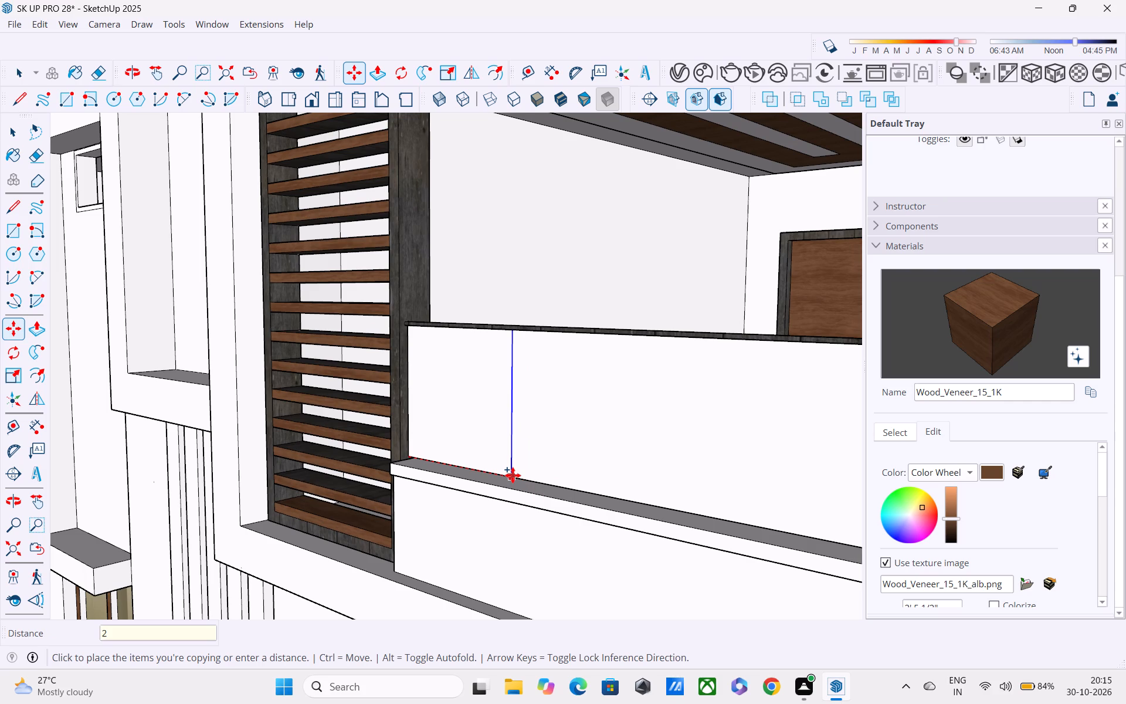
key("shift+quotedbl")
key("Return")
key("space")
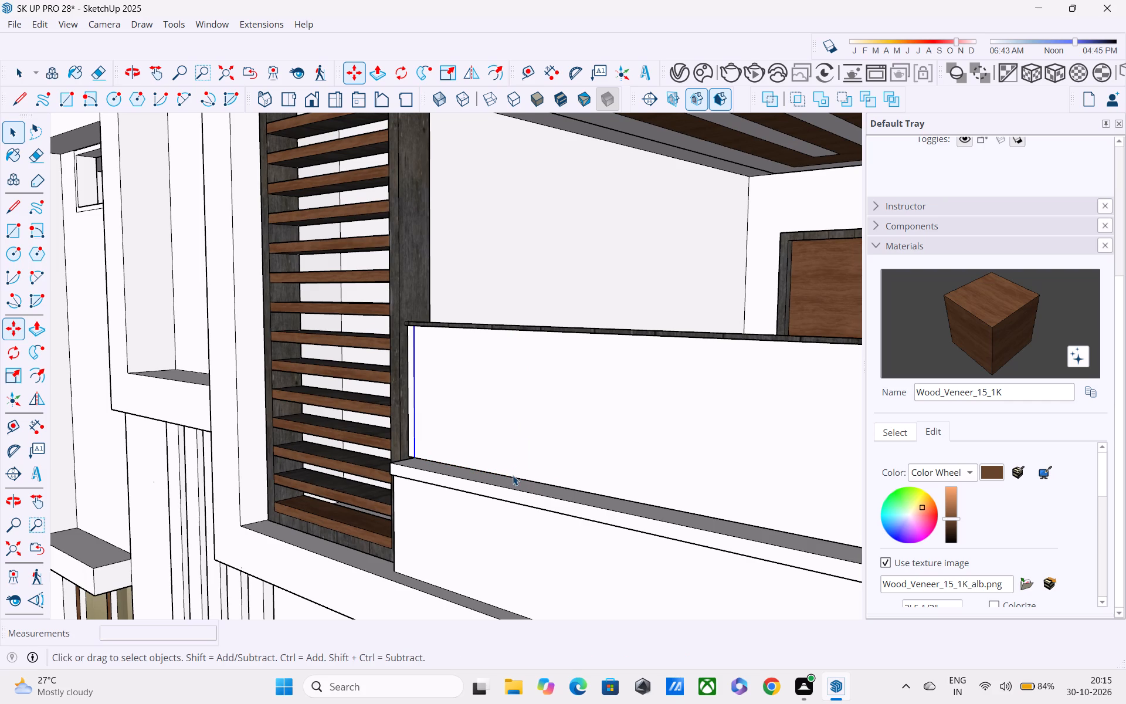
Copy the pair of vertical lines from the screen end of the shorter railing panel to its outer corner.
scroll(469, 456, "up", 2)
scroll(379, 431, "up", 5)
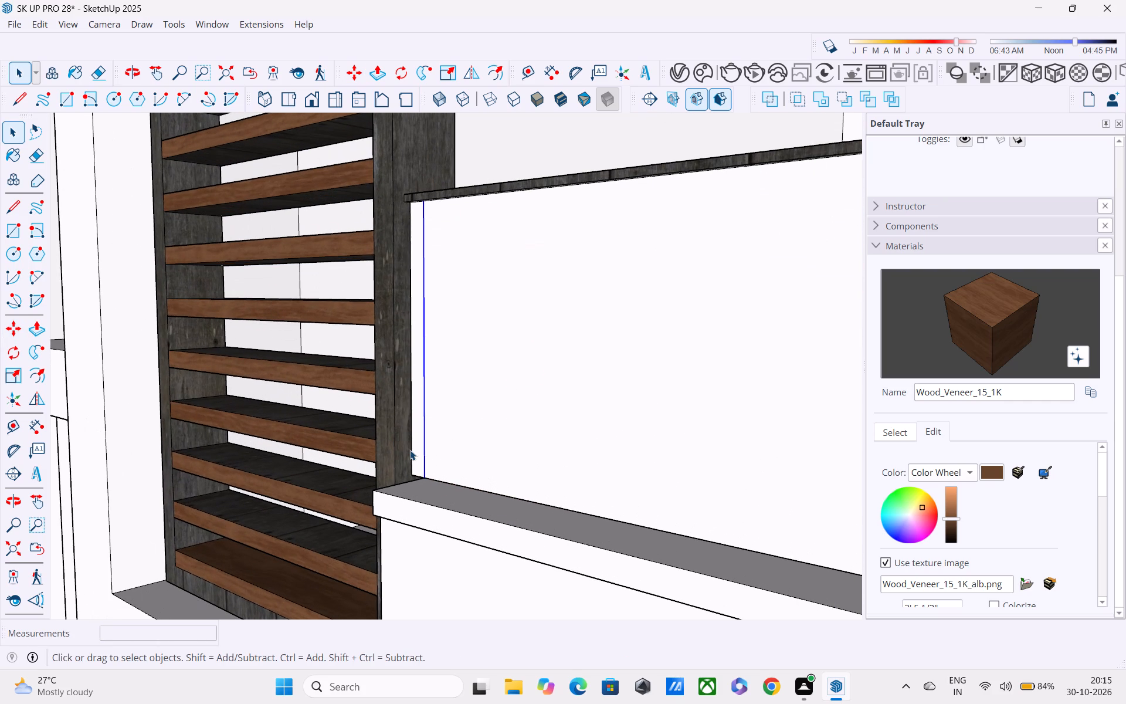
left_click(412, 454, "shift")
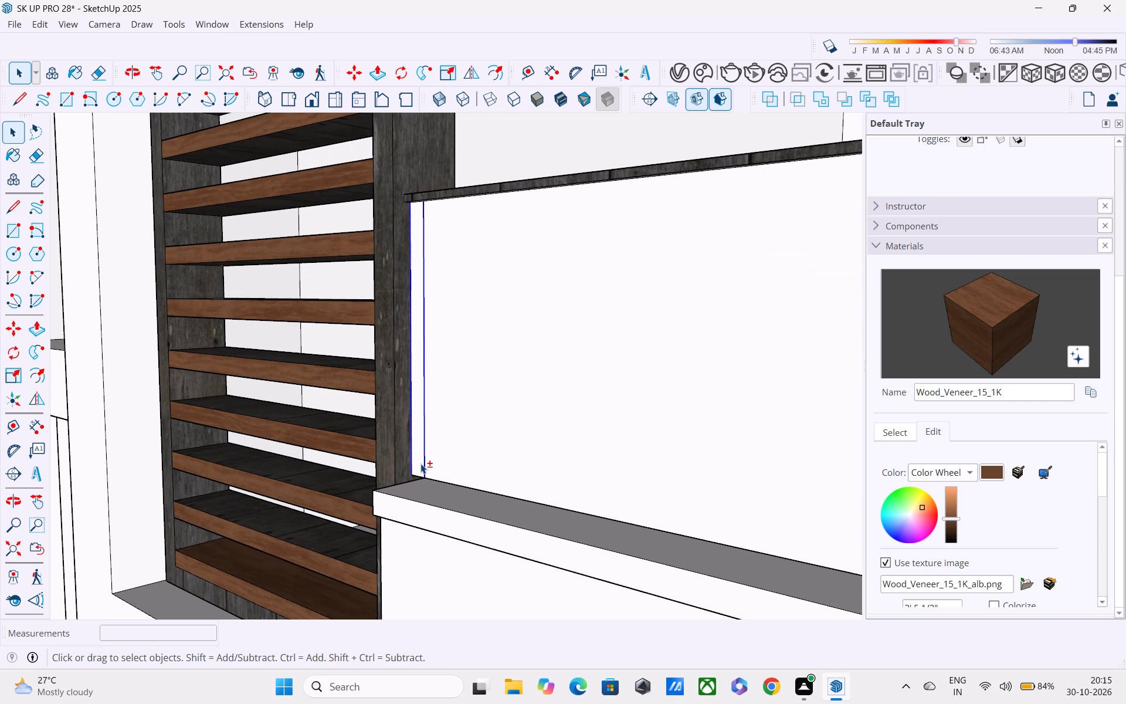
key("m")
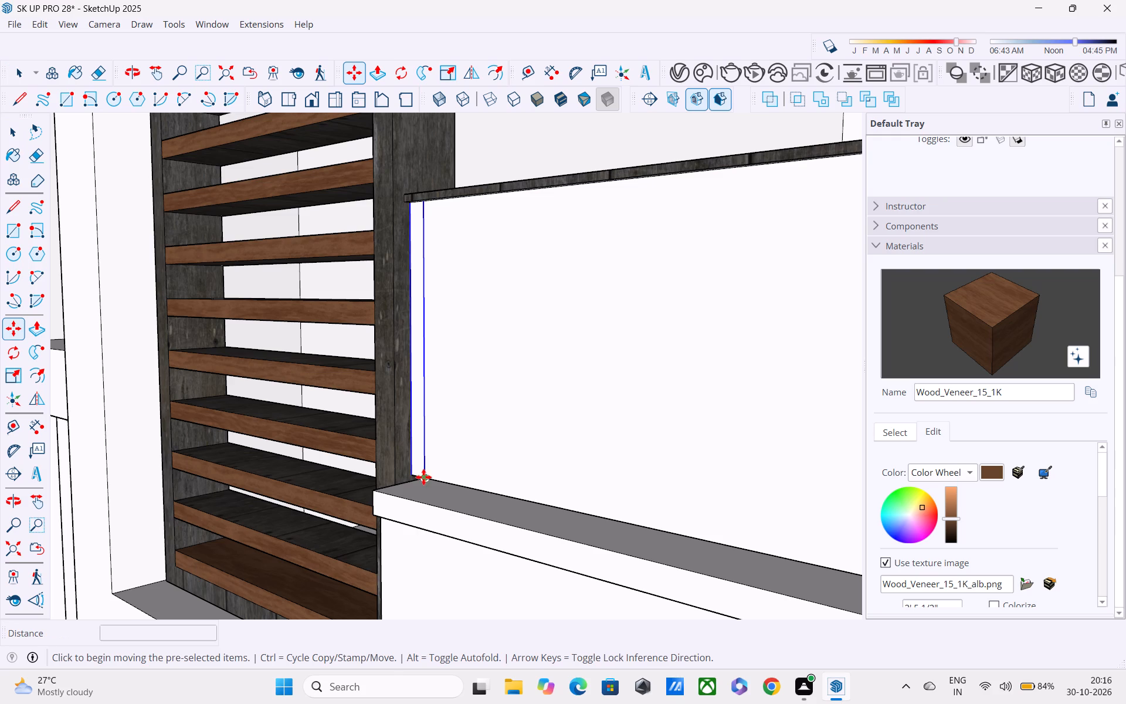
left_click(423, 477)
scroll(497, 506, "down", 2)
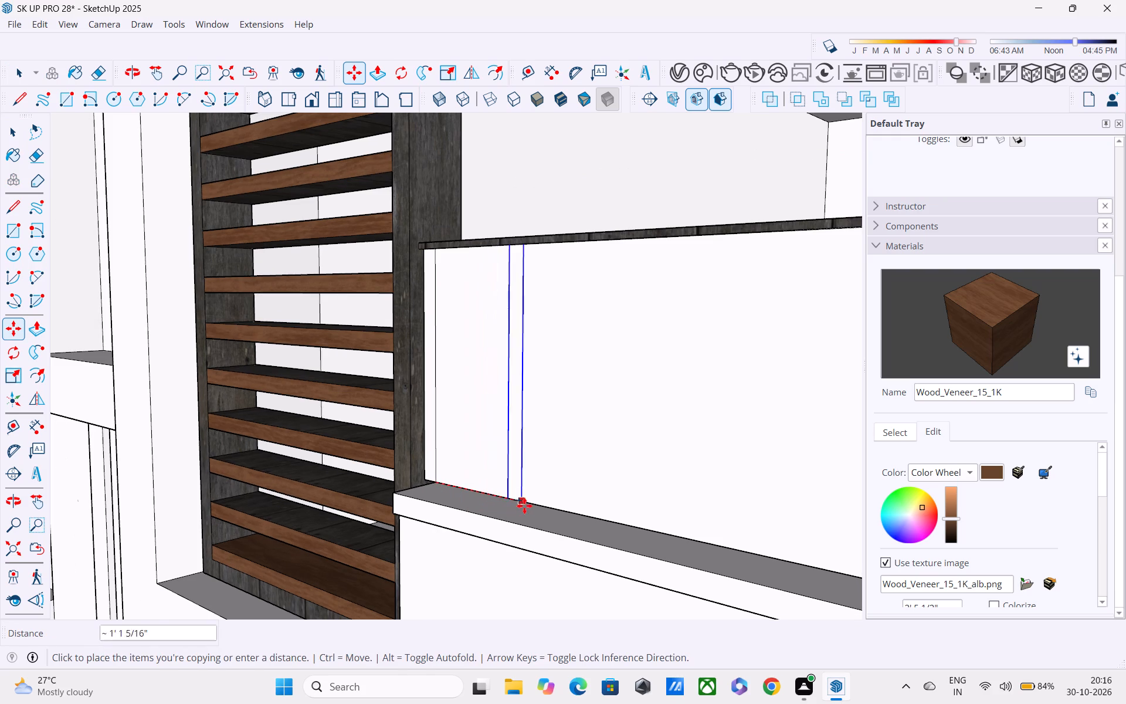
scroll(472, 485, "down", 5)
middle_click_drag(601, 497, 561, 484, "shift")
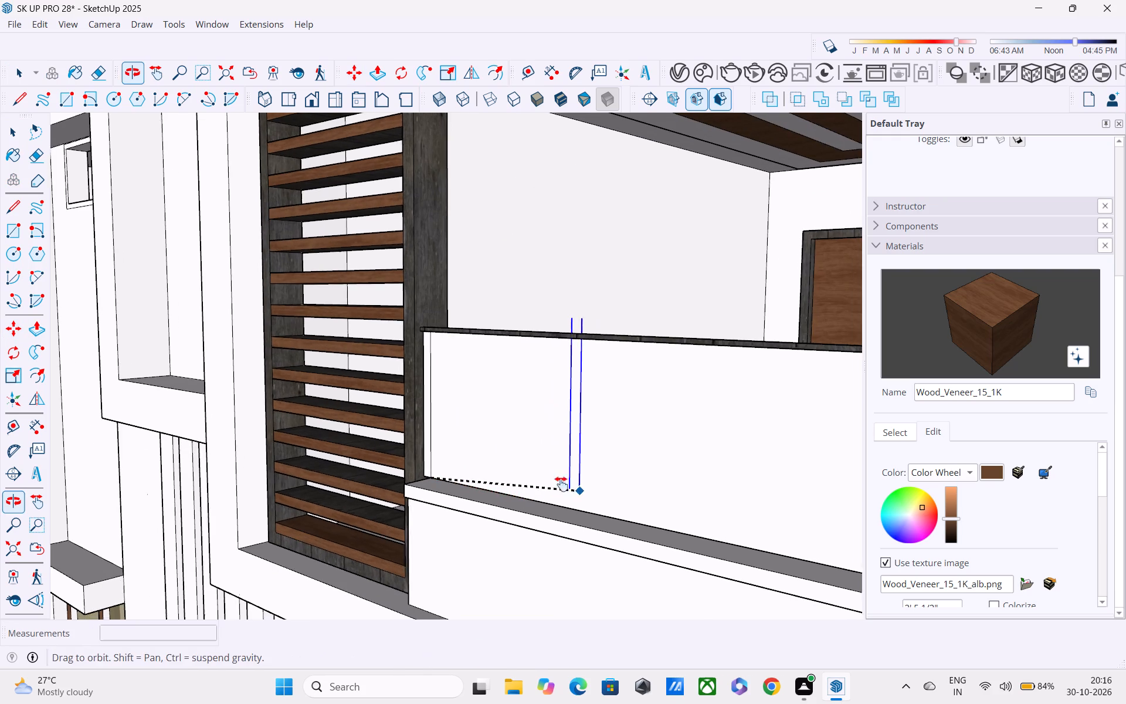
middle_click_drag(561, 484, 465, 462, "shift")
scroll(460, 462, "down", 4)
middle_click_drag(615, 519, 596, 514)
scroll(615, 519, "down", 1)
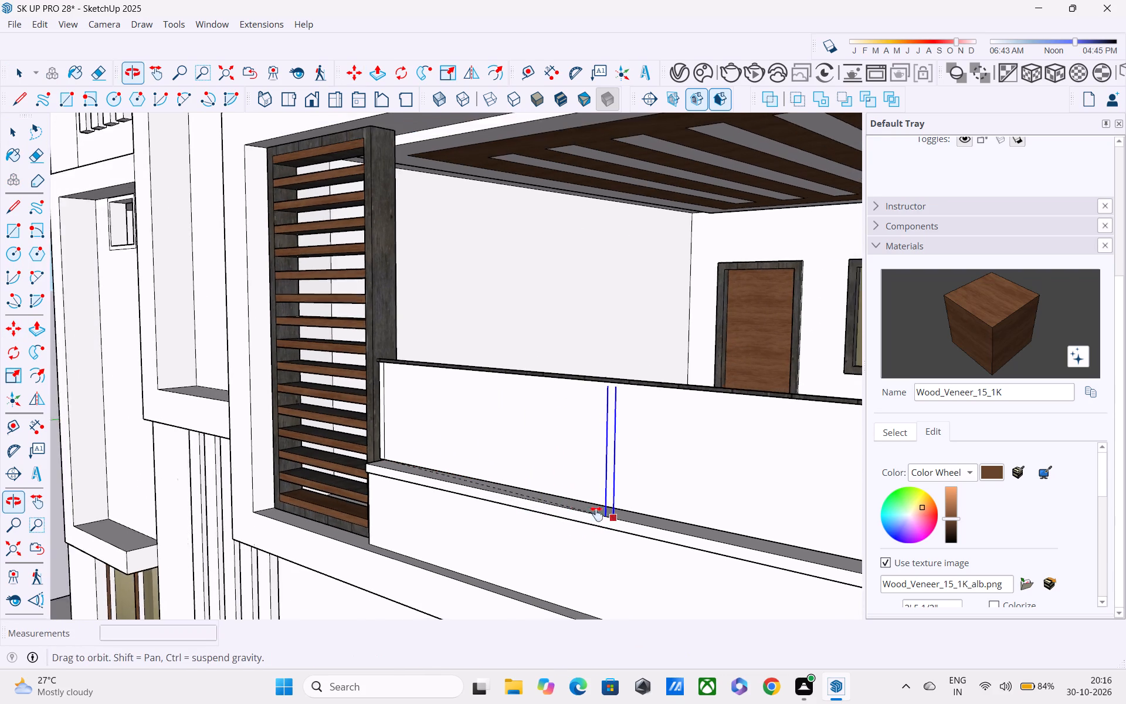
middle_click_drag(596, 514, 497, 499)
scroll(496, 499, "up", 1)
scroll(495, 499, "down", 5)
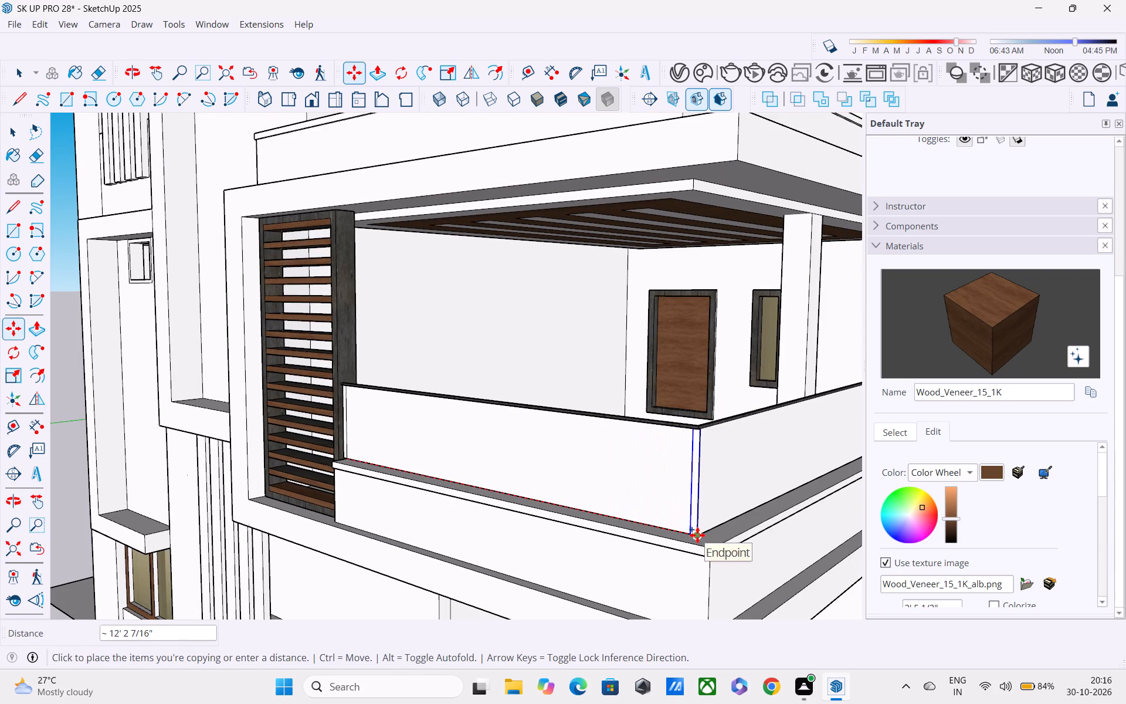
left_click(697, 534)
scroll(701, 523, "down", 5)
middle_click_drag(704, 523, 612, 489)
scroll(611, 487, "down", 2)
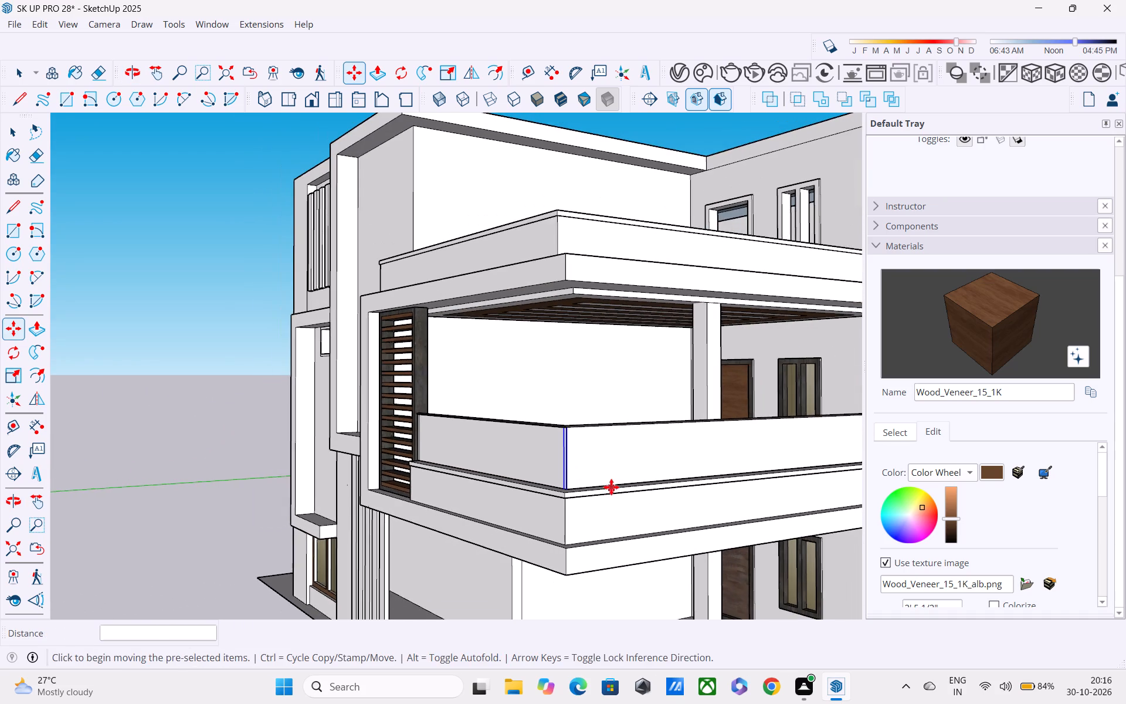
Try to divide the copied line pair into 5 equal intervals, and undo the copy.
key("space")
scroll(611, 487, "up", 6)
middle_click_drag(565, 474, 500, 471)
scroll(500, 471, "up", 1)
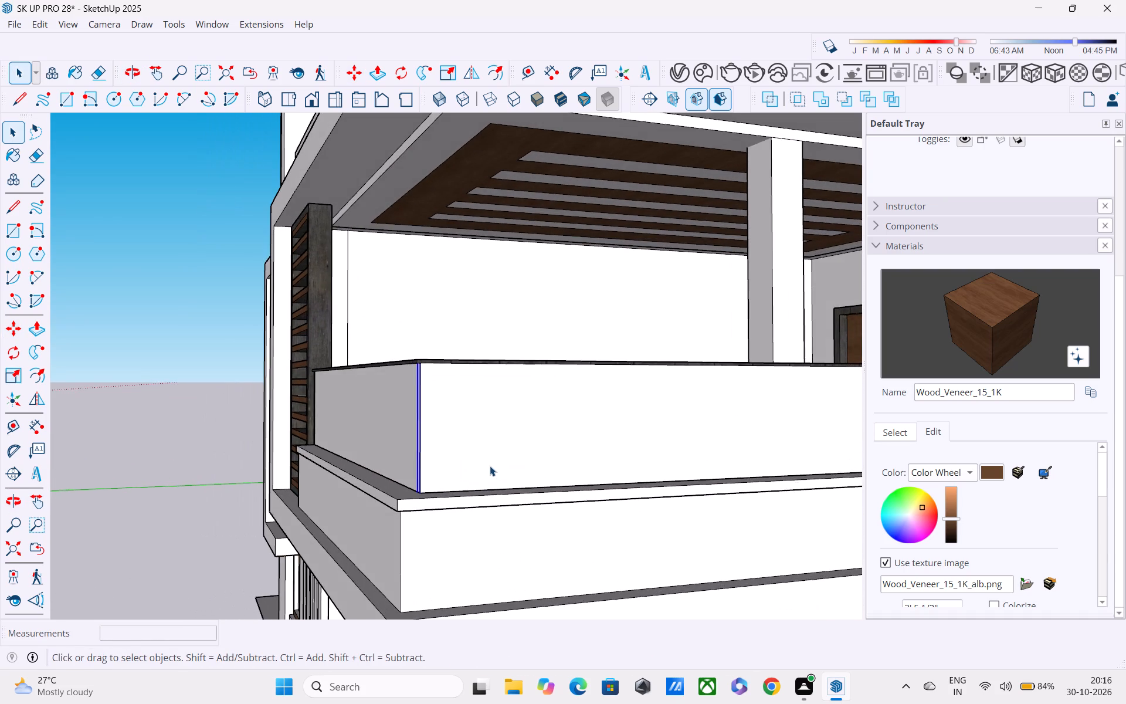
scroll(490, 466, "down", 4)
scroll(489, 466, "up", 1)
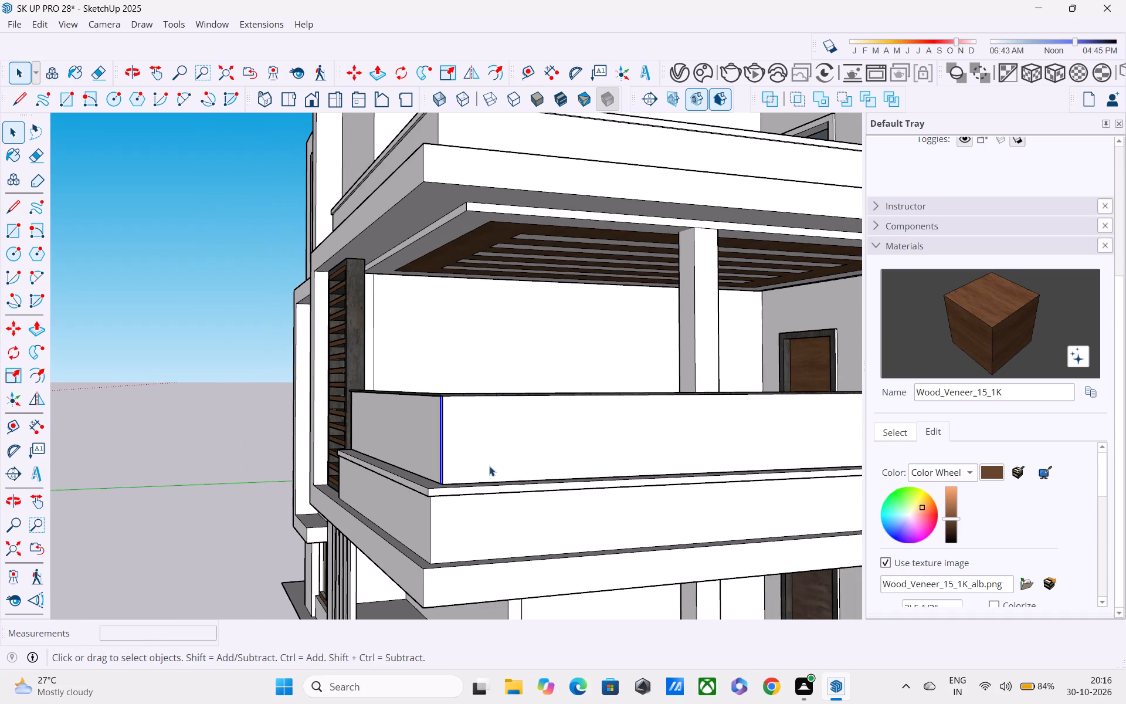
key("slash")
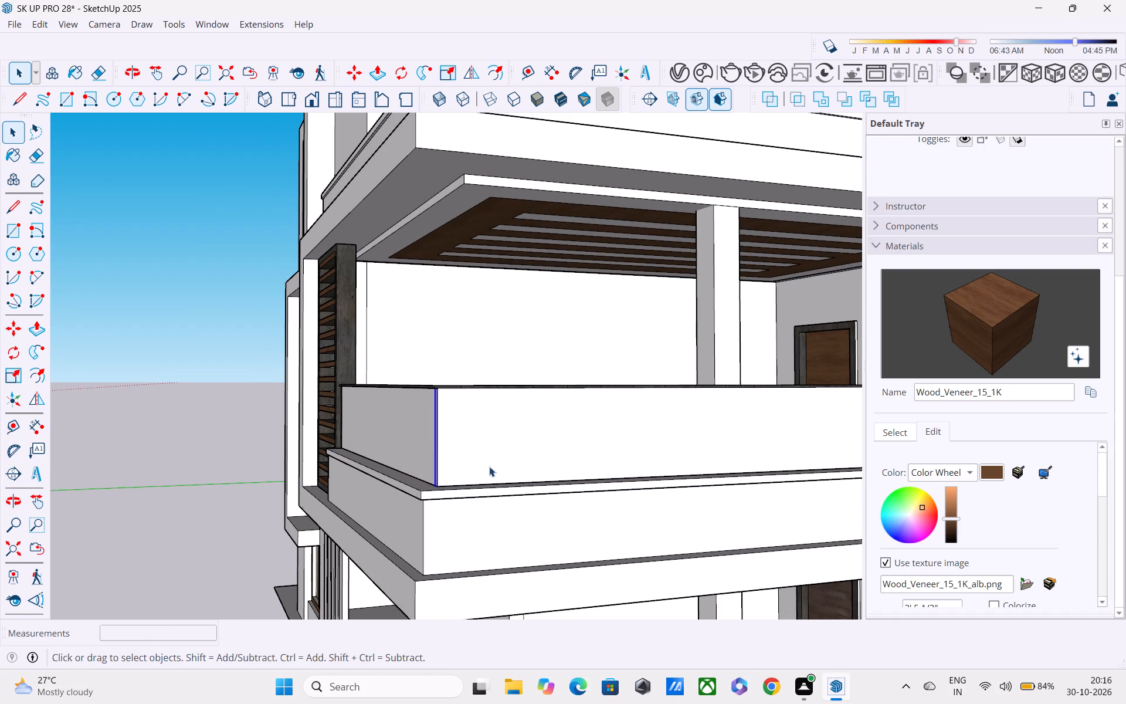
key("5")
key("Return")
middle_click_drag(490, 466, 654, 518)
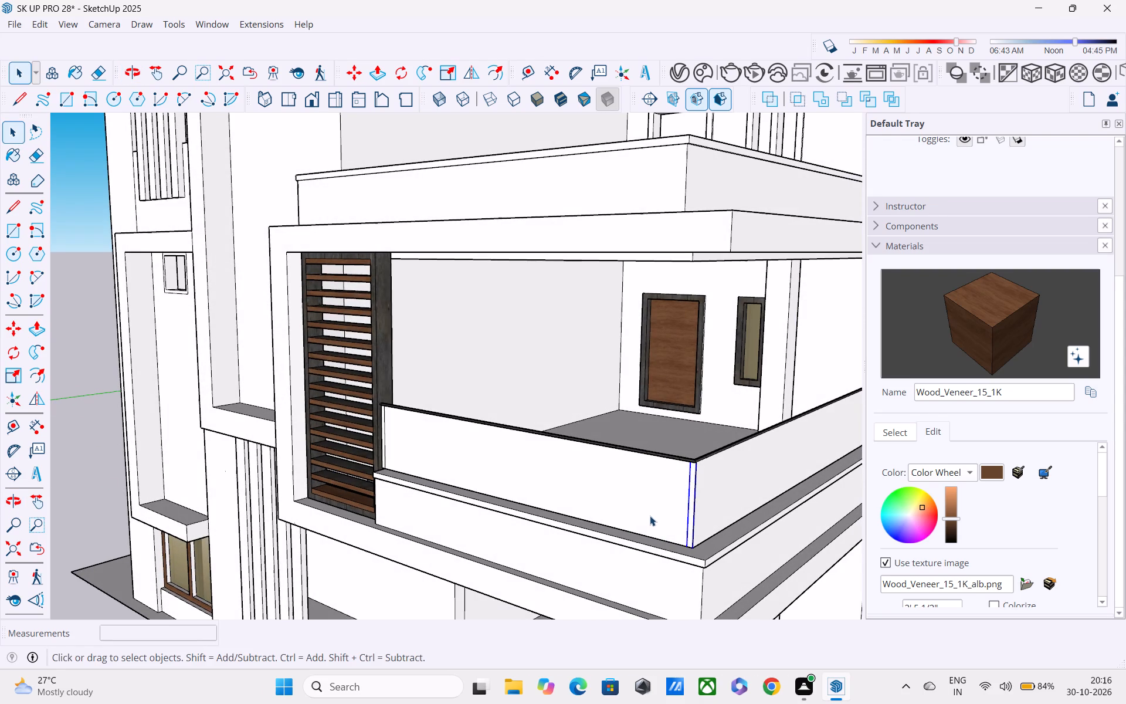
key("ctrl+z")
Copy both vertical lines at the shorter panel's screen end about 12' 2" along its base to the outer corner.
scroll(447, 481, "up", 3)
scroll(373, 432, "up", 2)
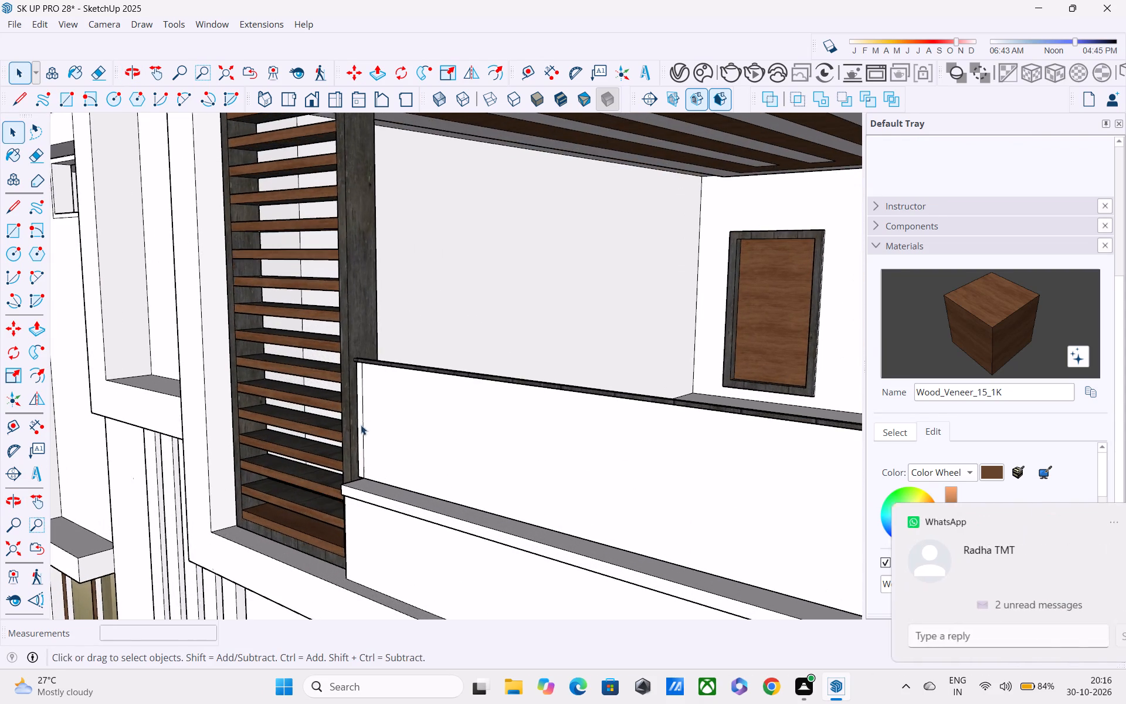
scroll(361, 425, "up", 6)
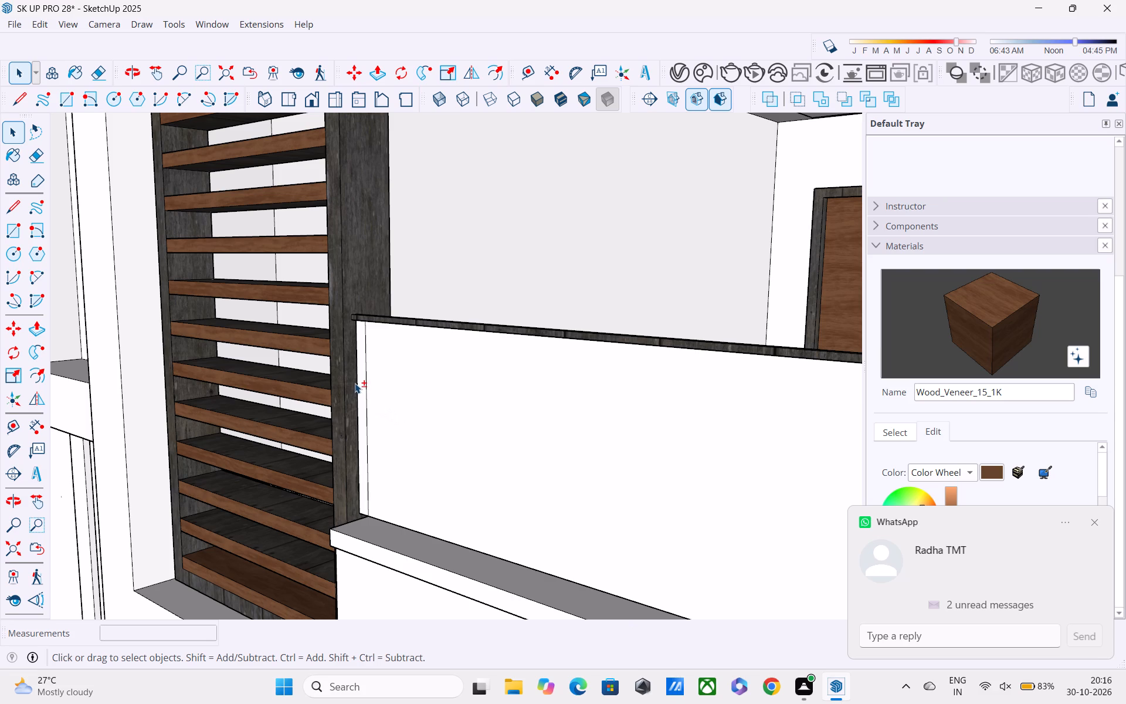
key("space")
scroll(367, 395, "up", 3)
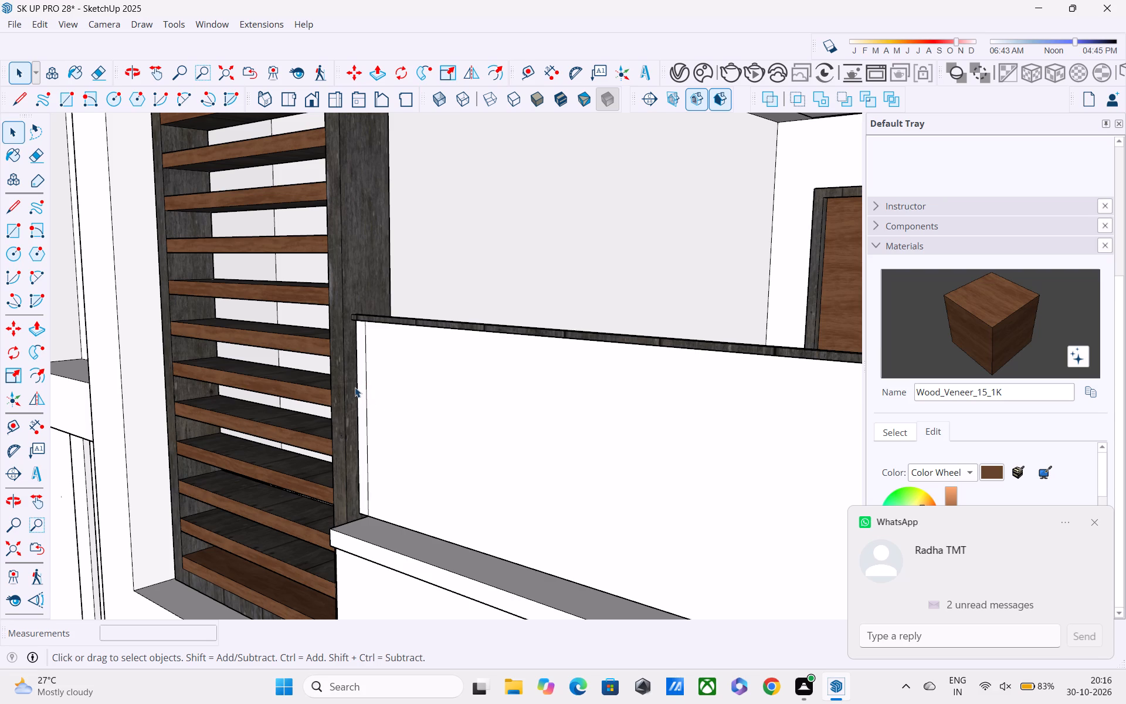
scroll(355, 387, "up", 4)
left_click(357, 386, "shift")
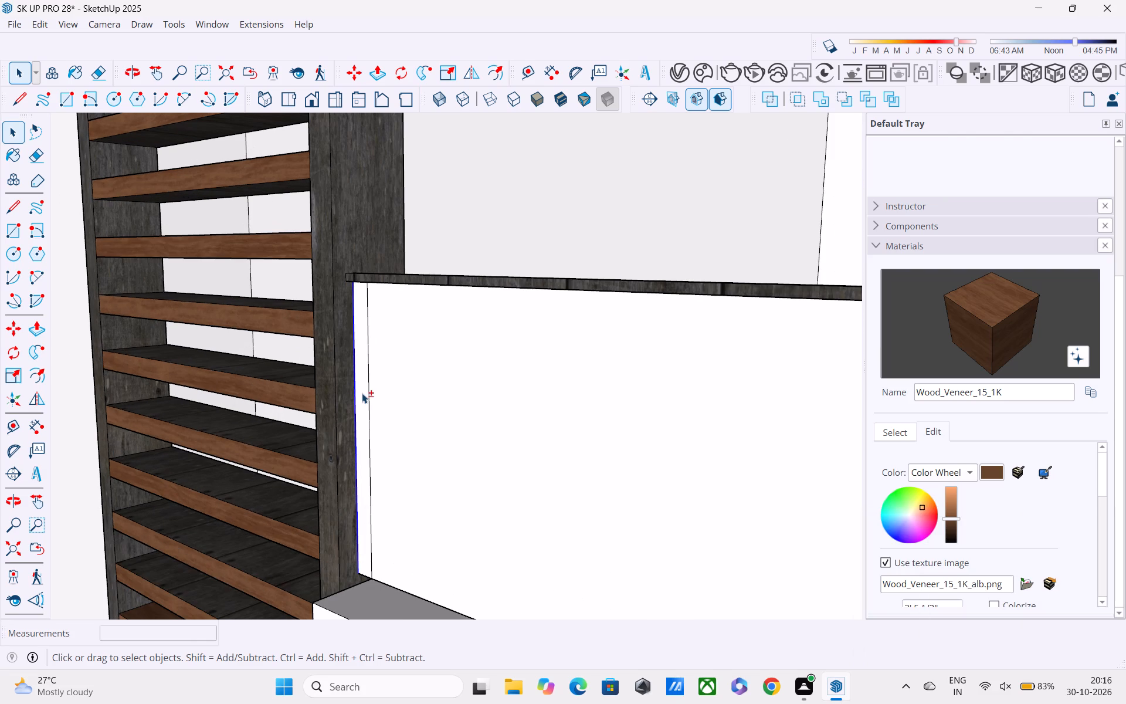
left_click(370, 400, "shift")
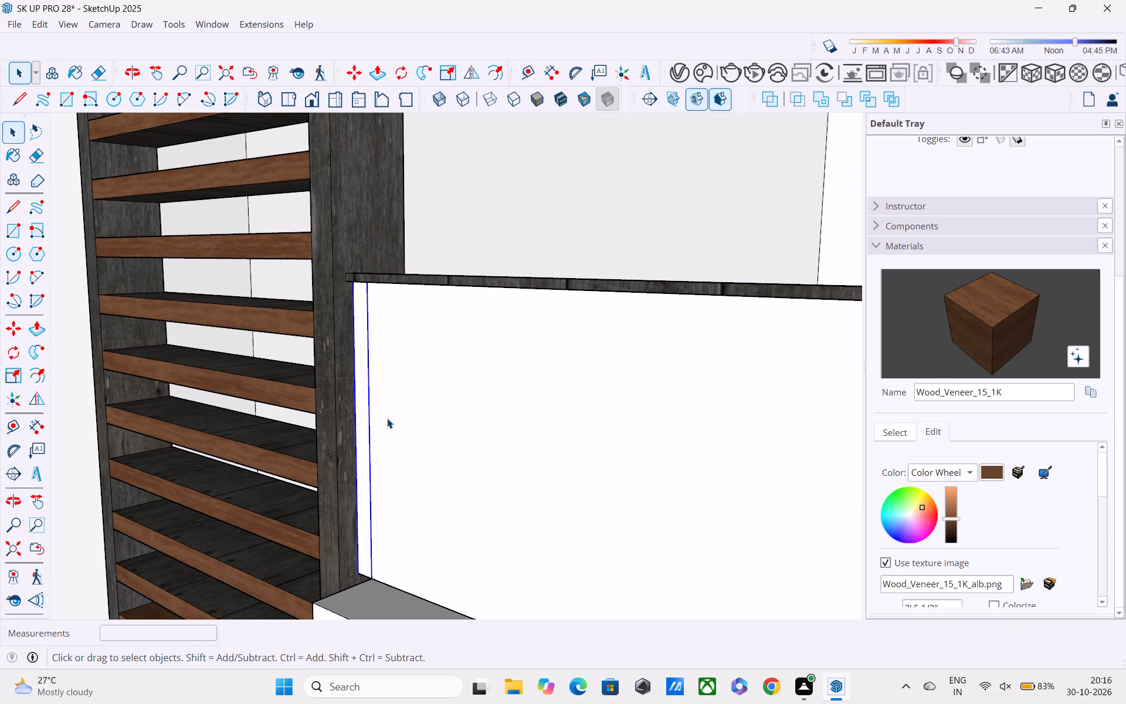
key("m")
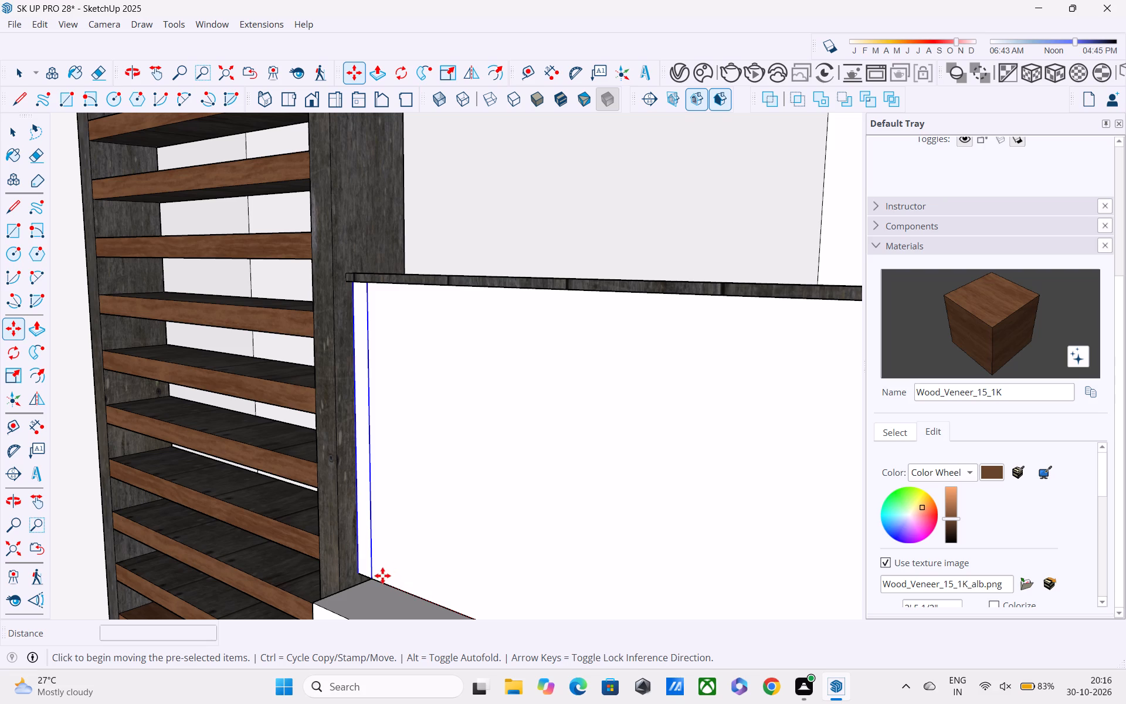
left_click(369, 574)
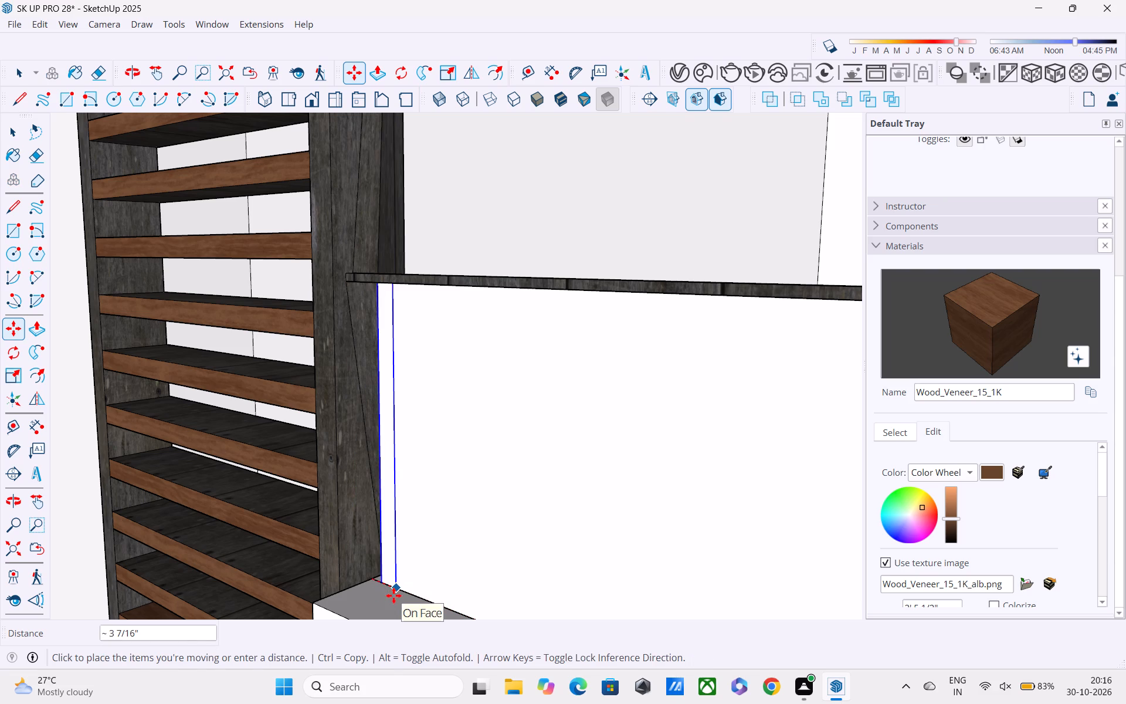
scroll(461, 604, "down", 2)
middle_click_drag(436, 591, 367, 552, "shift")
scroll(376, 549, "down", 5)
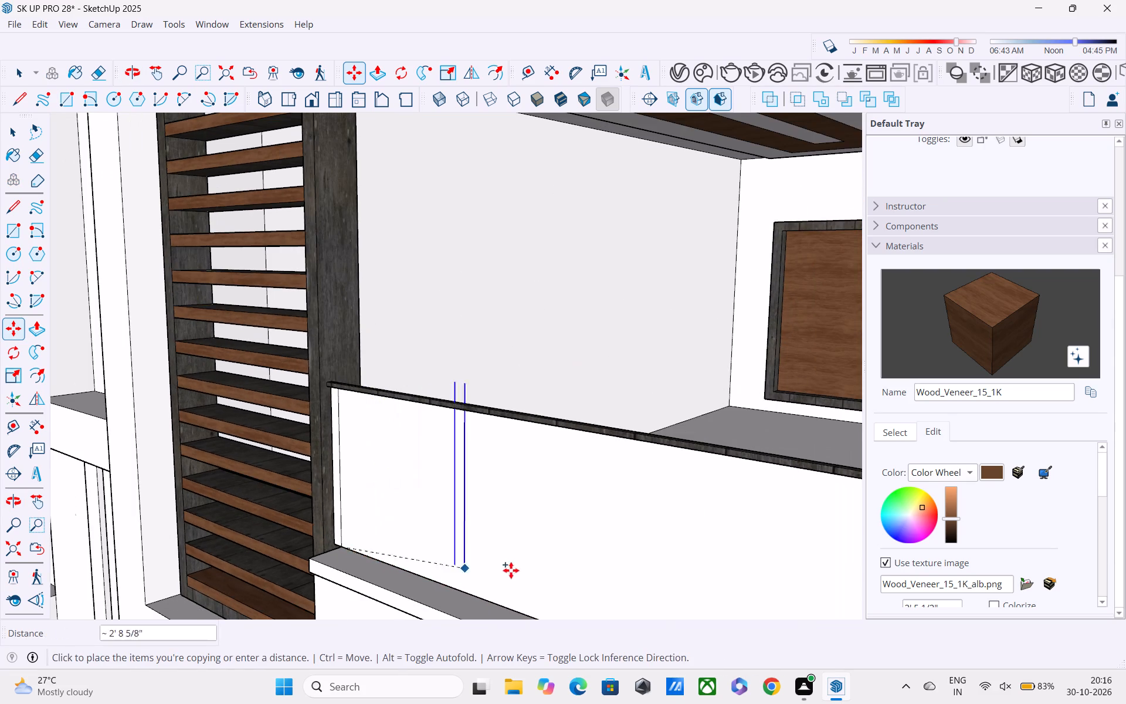
middle_click_drag(518, 572, 398, 504, "shift")
scroll(396, 505, "down", 5)
middle_click_drag(490, 544, 369, 481)
scroll(371, 484, "down", 3)
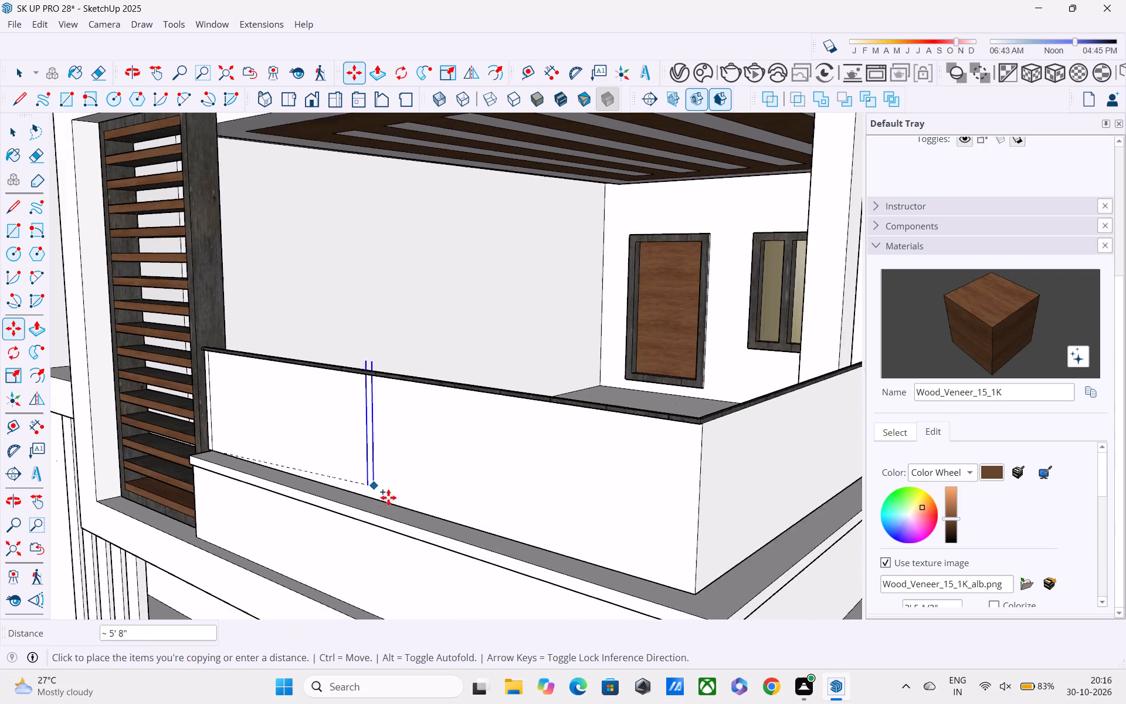
scroll(388, 497, "down", 2)
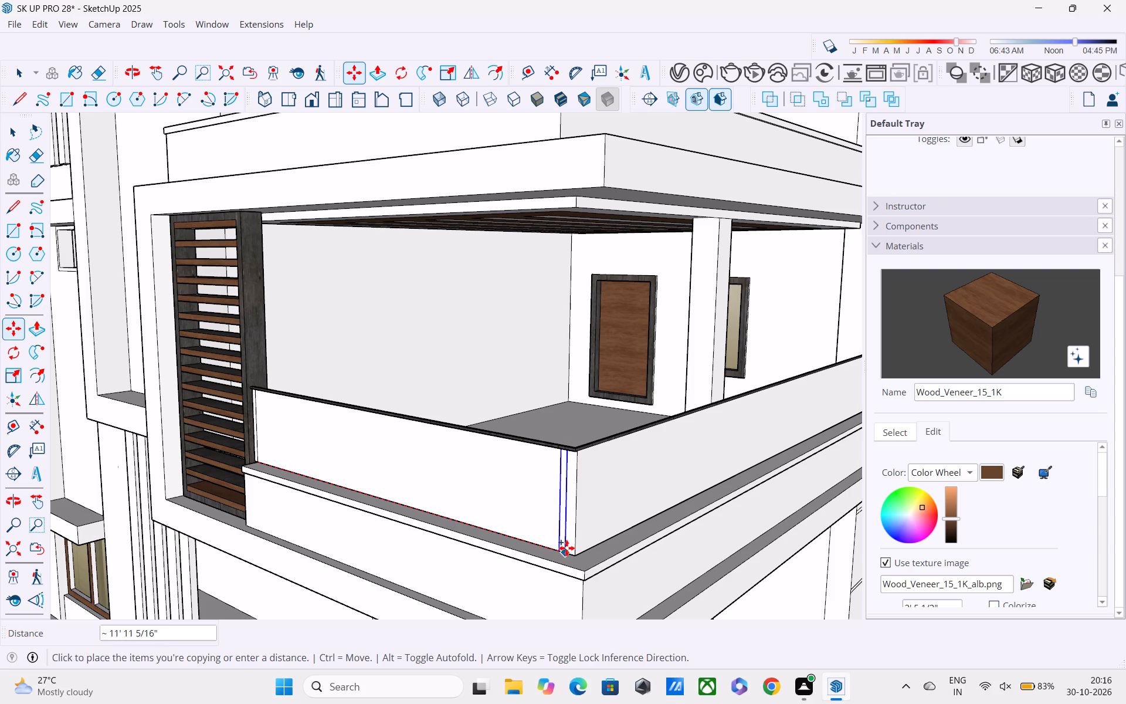
left_click(573, 549)
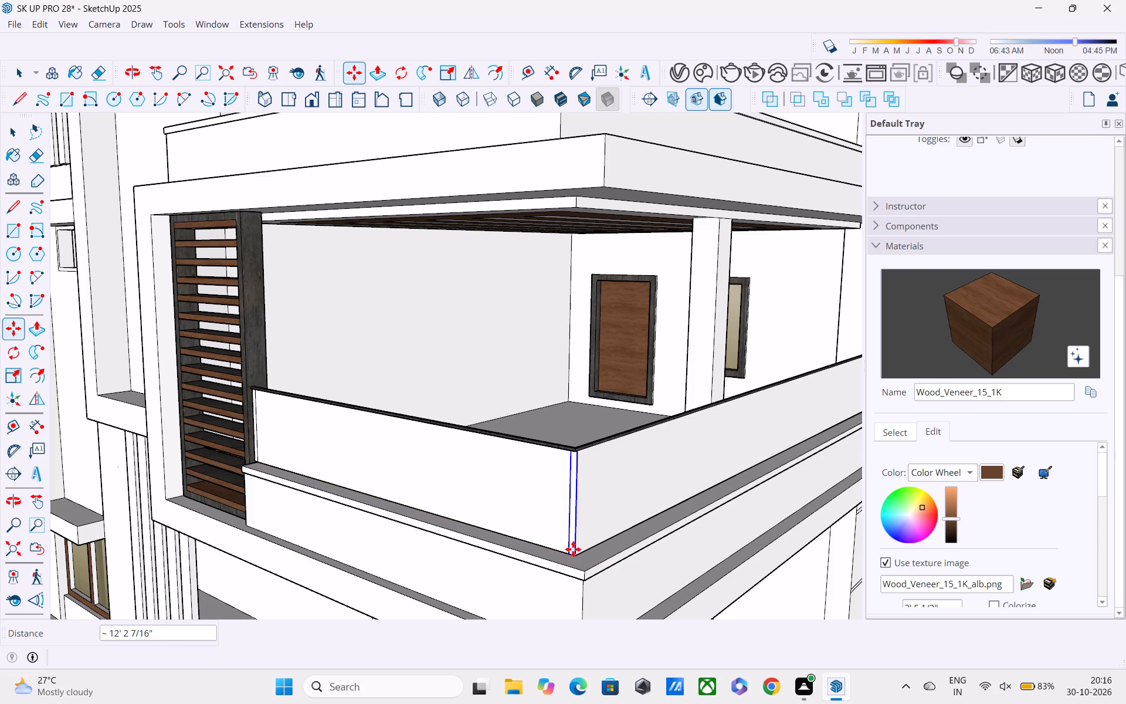
Distribute the copied line pair in 5 equal intervals (/5) across the shorter railing panel.
key("slash")
key("slash")
key("5")
key("Return")
middle_click_drag(564, 544, 449, 646)
middle_click_drag(545, 431, 437, 394)
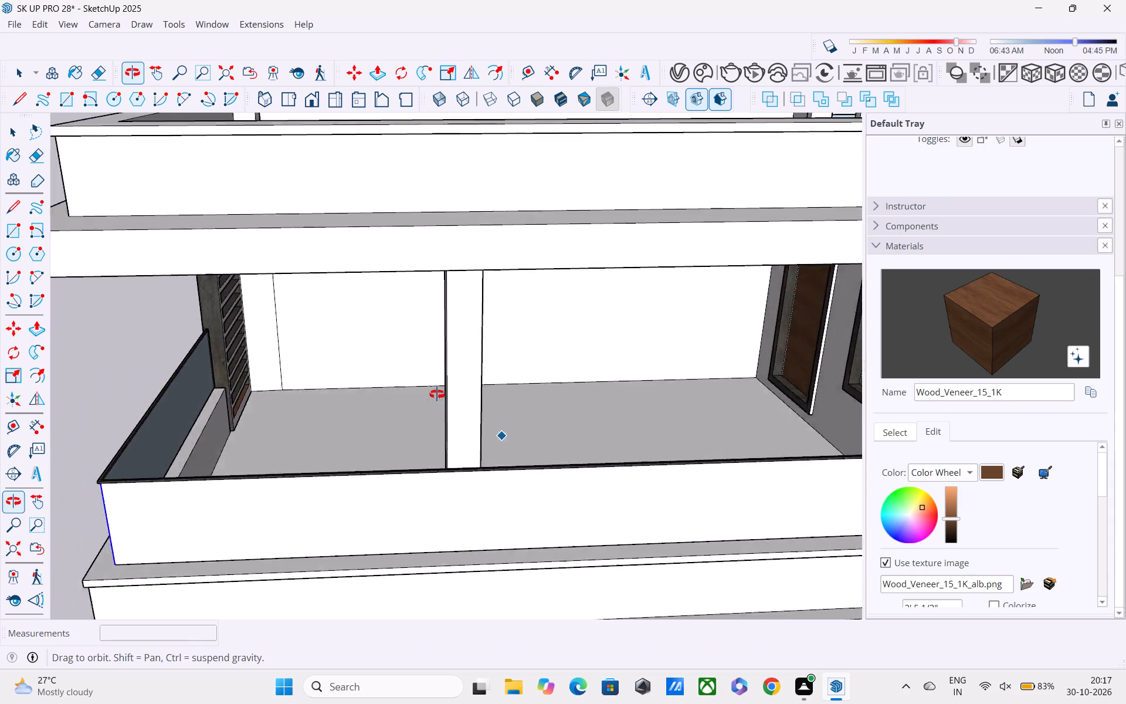
middle_click_drag(437, 394, 615, 325)
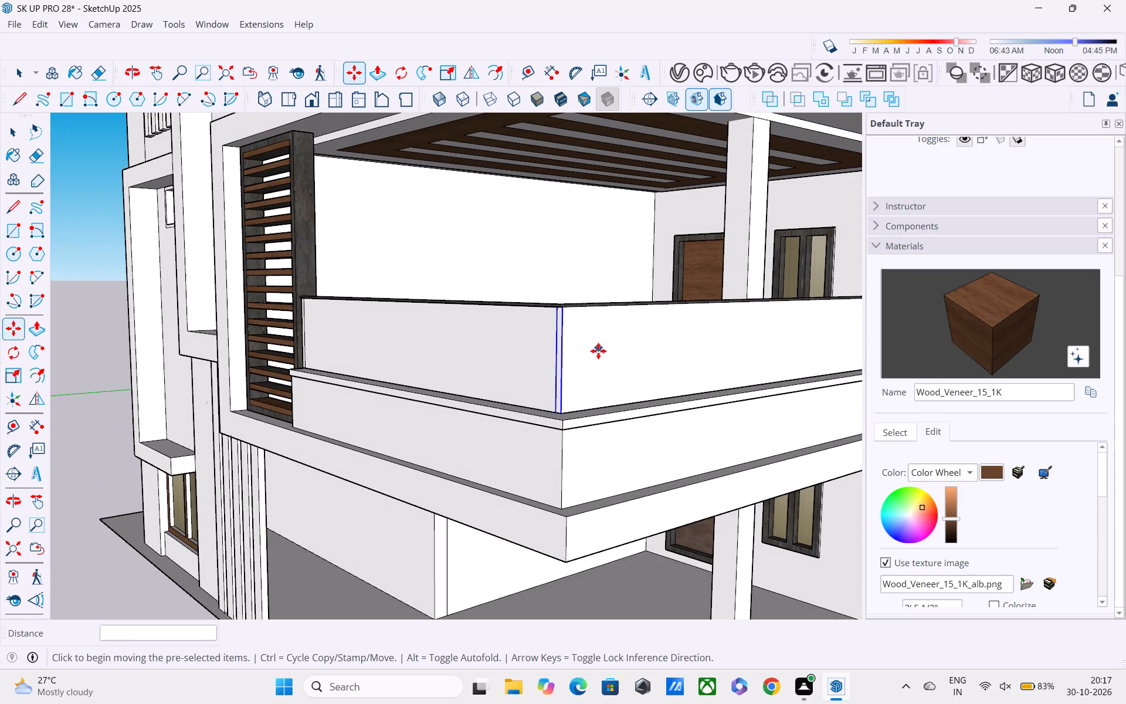
type("/5")
key("Return")
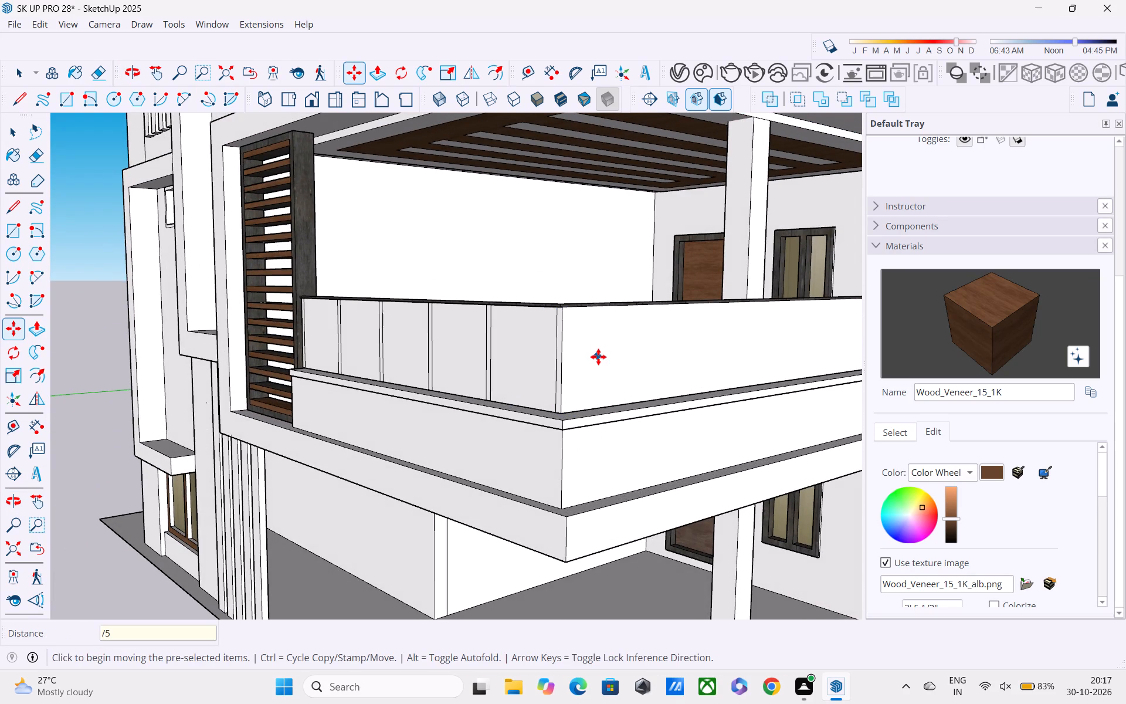
scroll(598, 394, "down", 4)
middle_click_drag(596, 396, 552, 385)
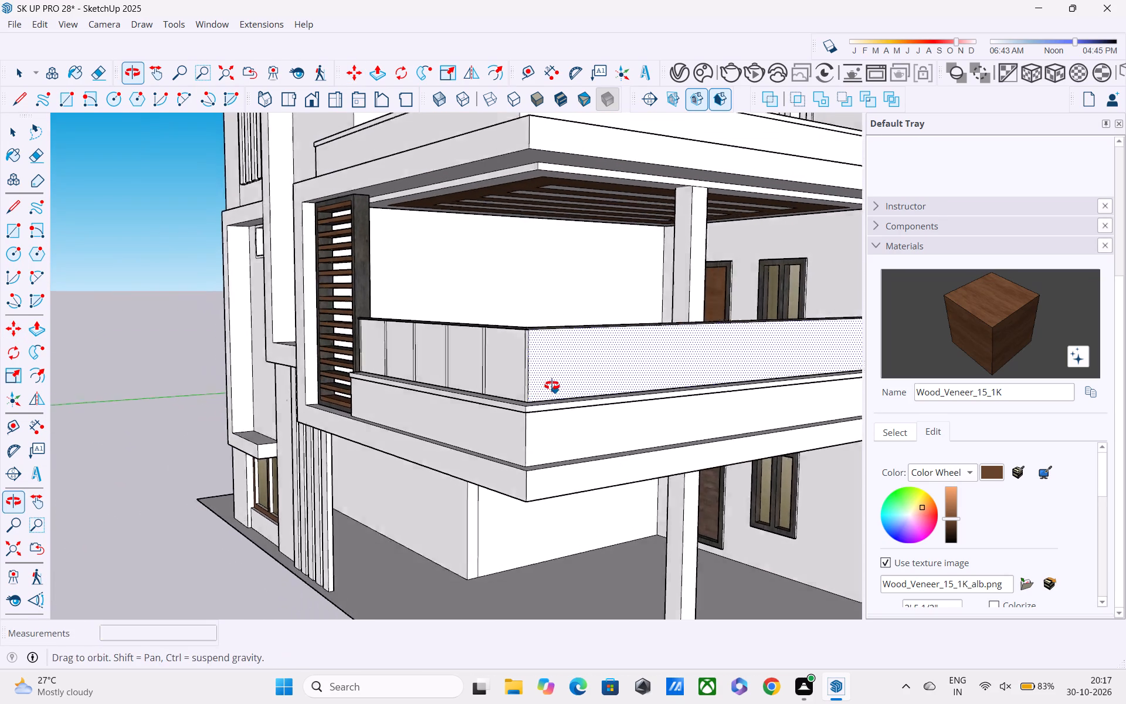
Copy the vertical end edge of the longer railing panel, at the building wall, 2" inward along the panel.
middle_click_drag(552, 385, 545, 384)
scroll(540, 384, "up", 2)
scroll(530, 381, "down", 3)
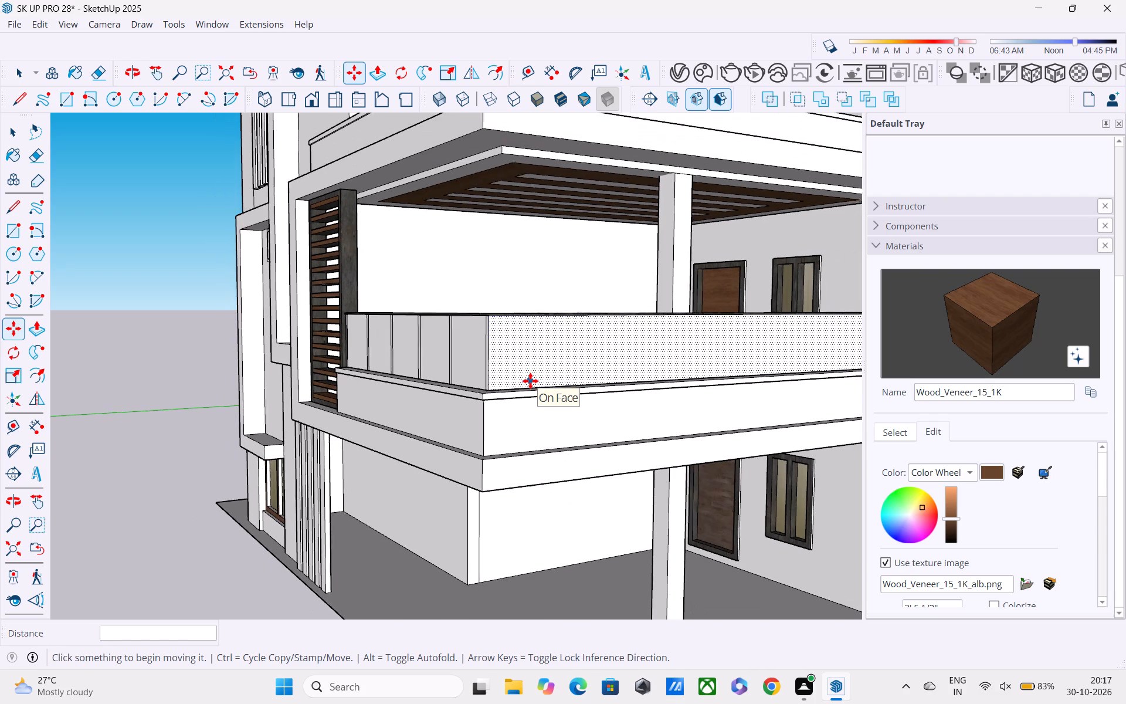
middle_click_drag(530, 381, 382, 426, "shift")
middle_click_drag(630, 367, 559, 350)
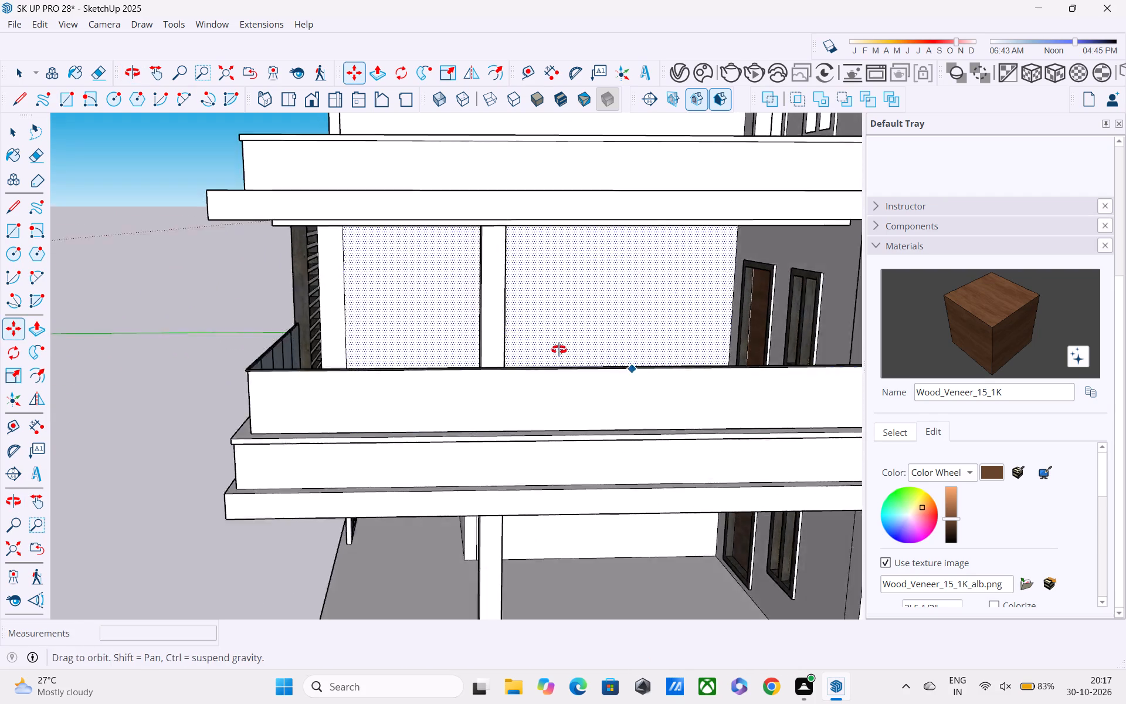
middle_click_drag(559, 350, 474, 334)
scroll(631, 348, "up", 1)
key("space")
scroll(711, 368, "up", 6)
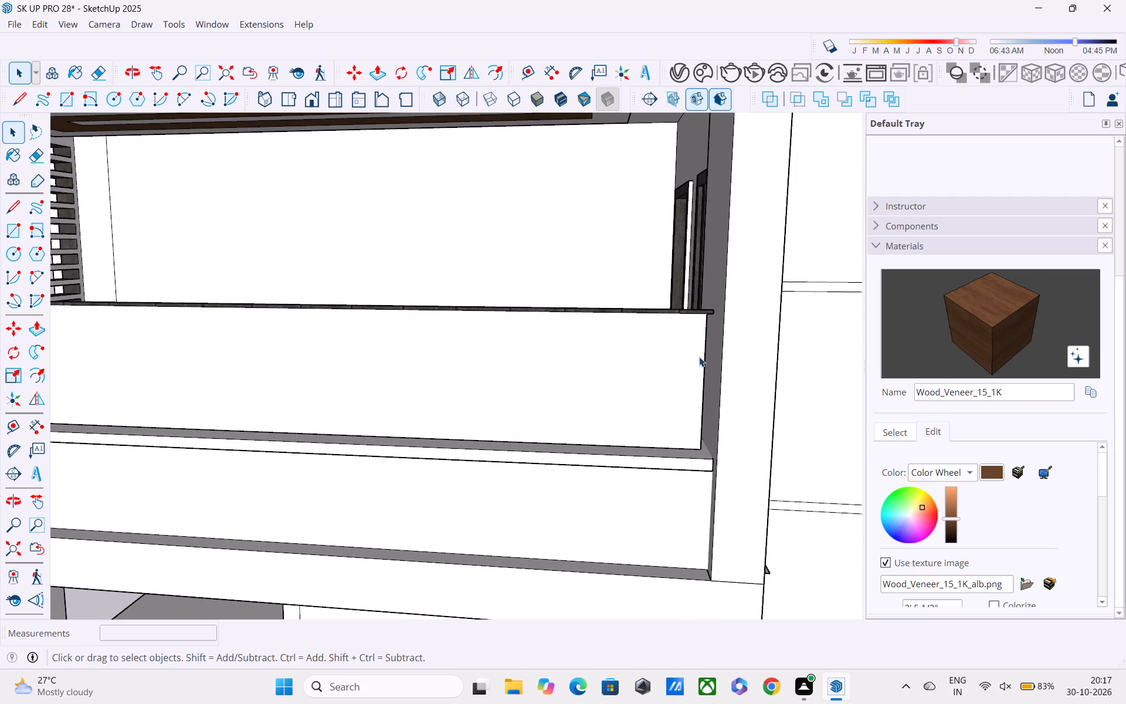
scroll(701, 357, "up", 2)
left_click(707, 364)
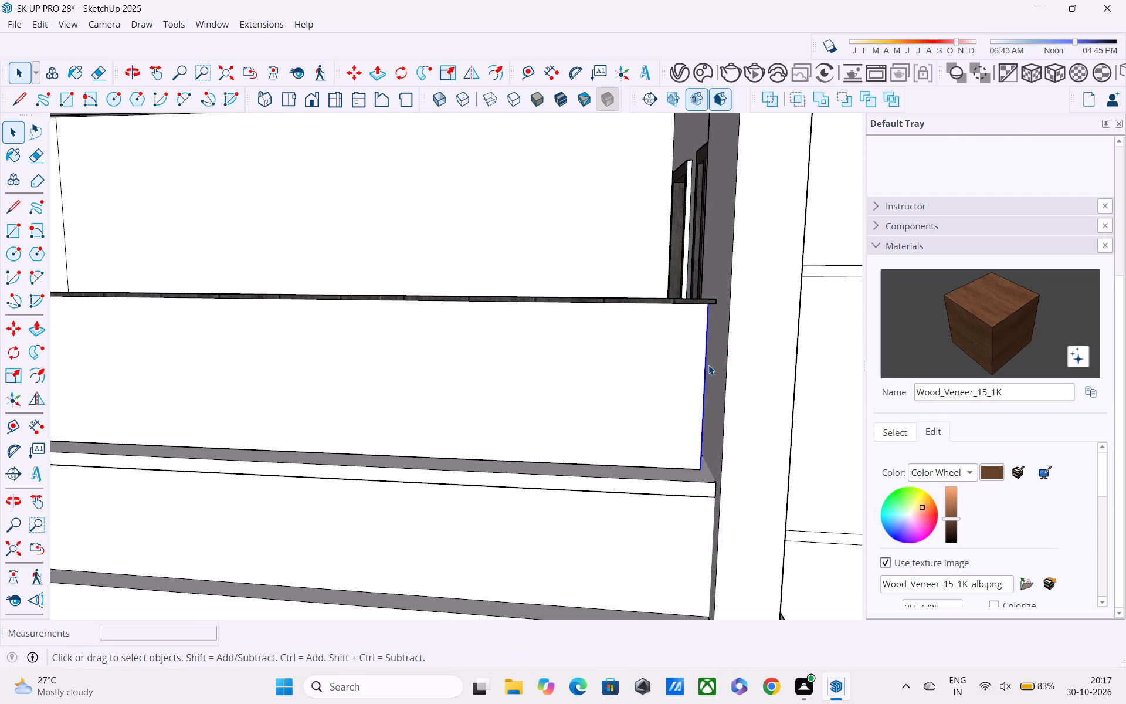
key("m")
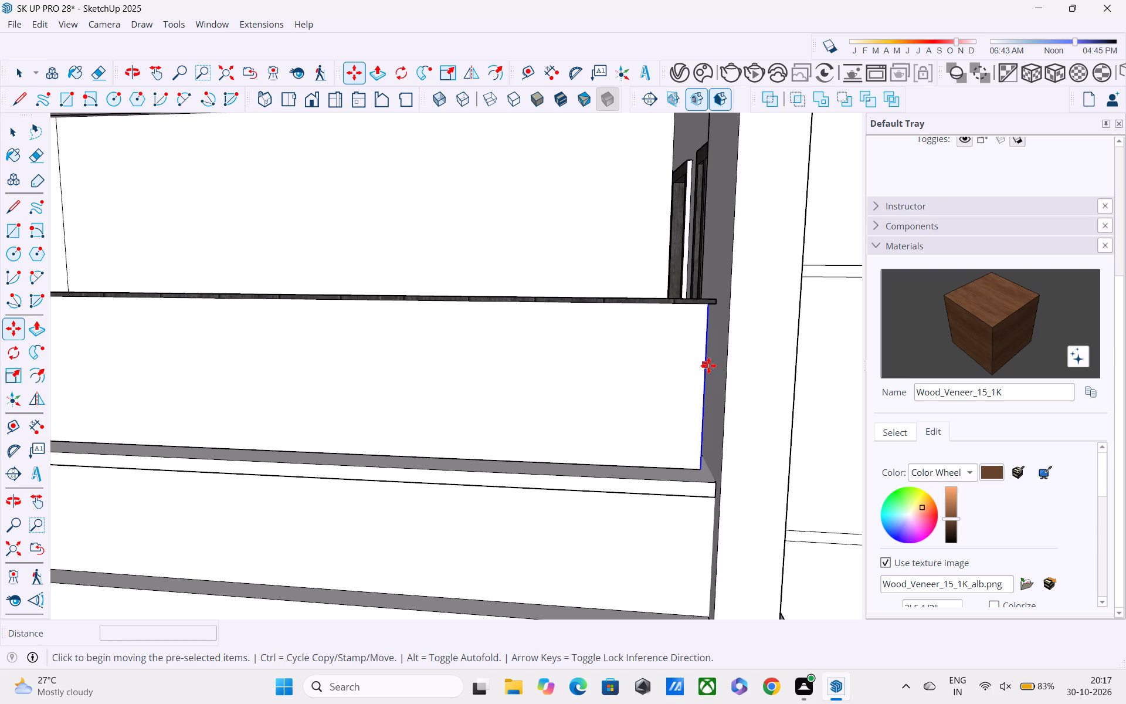
scroll(708, 365, "up", 2)
left_click(701, 490)
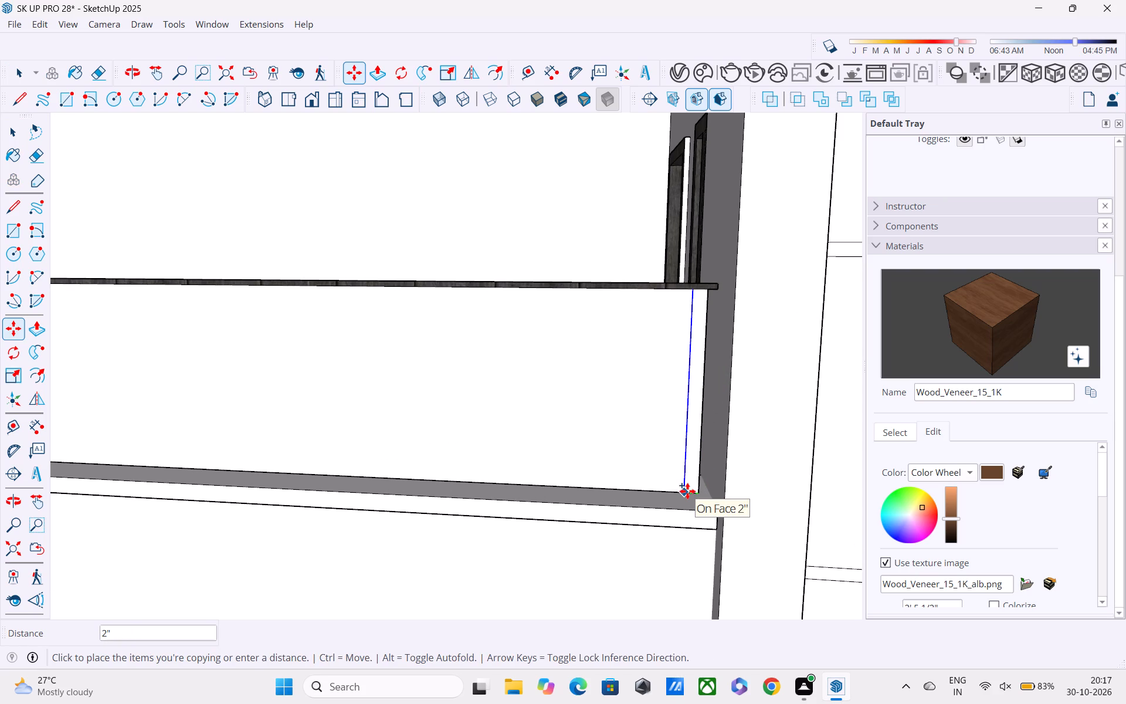
left_click(687, 491)
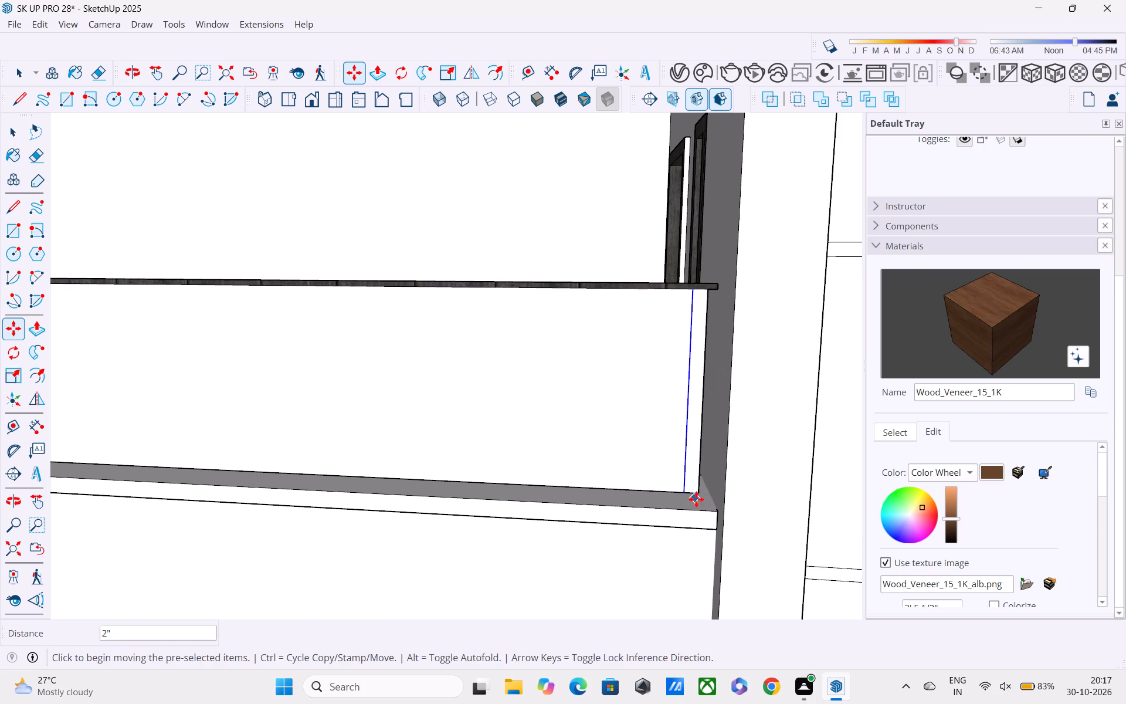
Copy both vertical lines at the longer panel's wall end about 23' 7" along its base to the outer corner.
key("space")
scroll(701, 482, "up", 3, "shift")
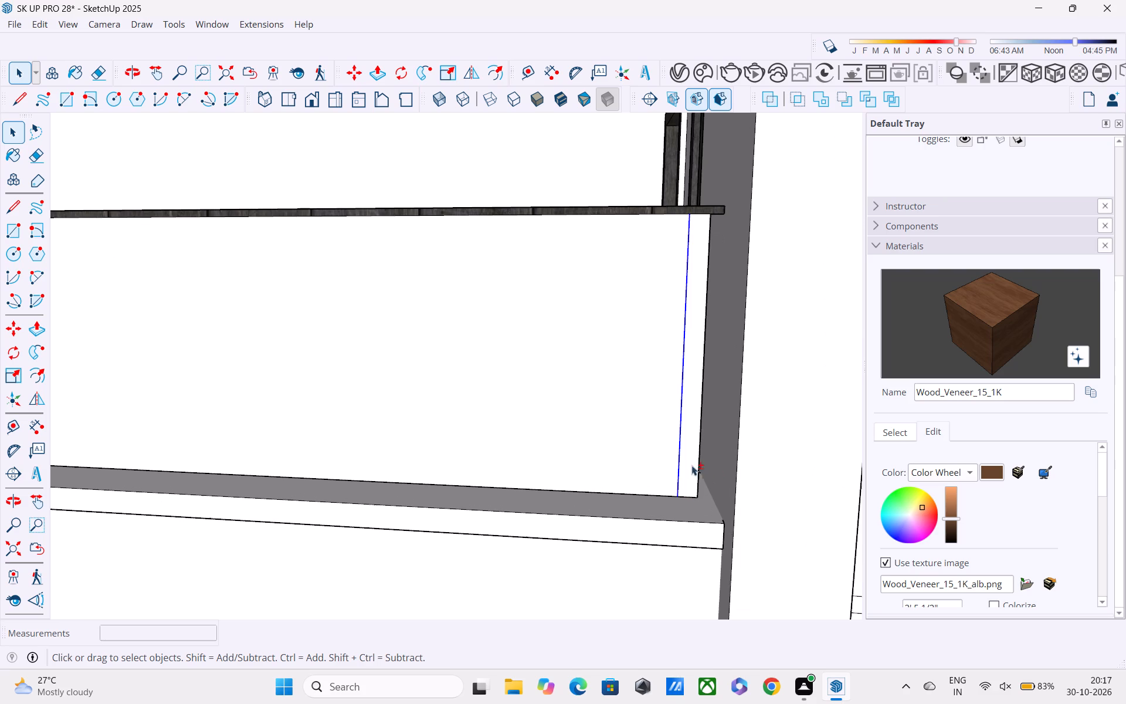
left_click(698, 456, "shift")
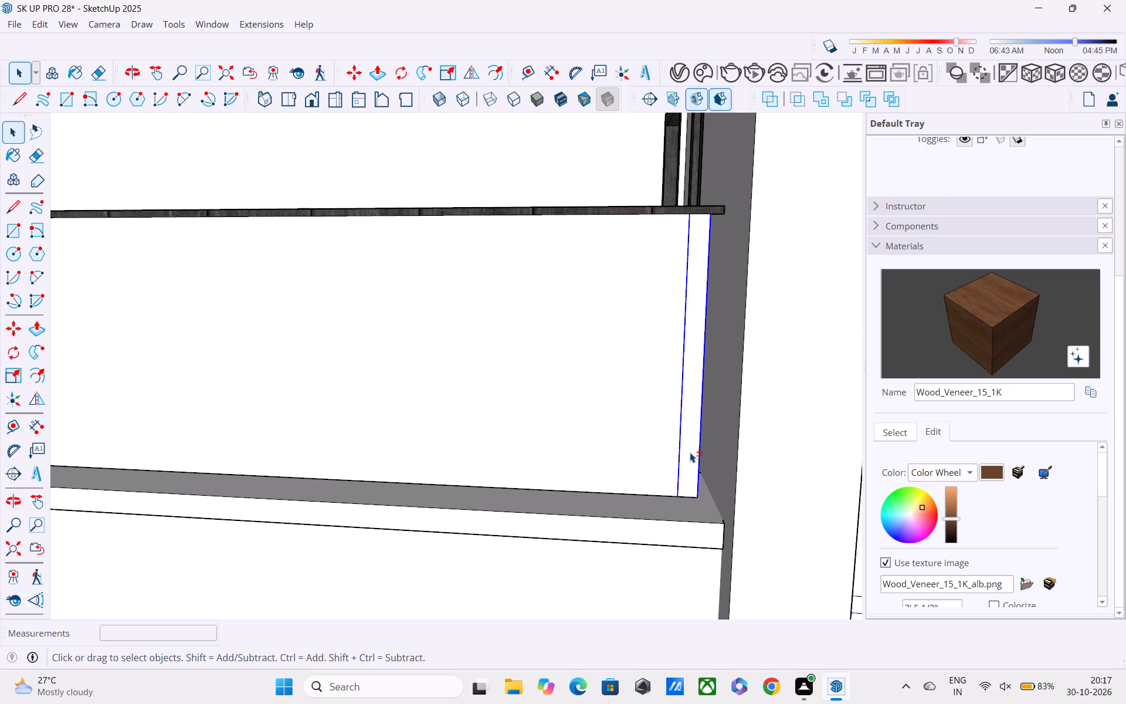
key("m")
left_click(678, 490)
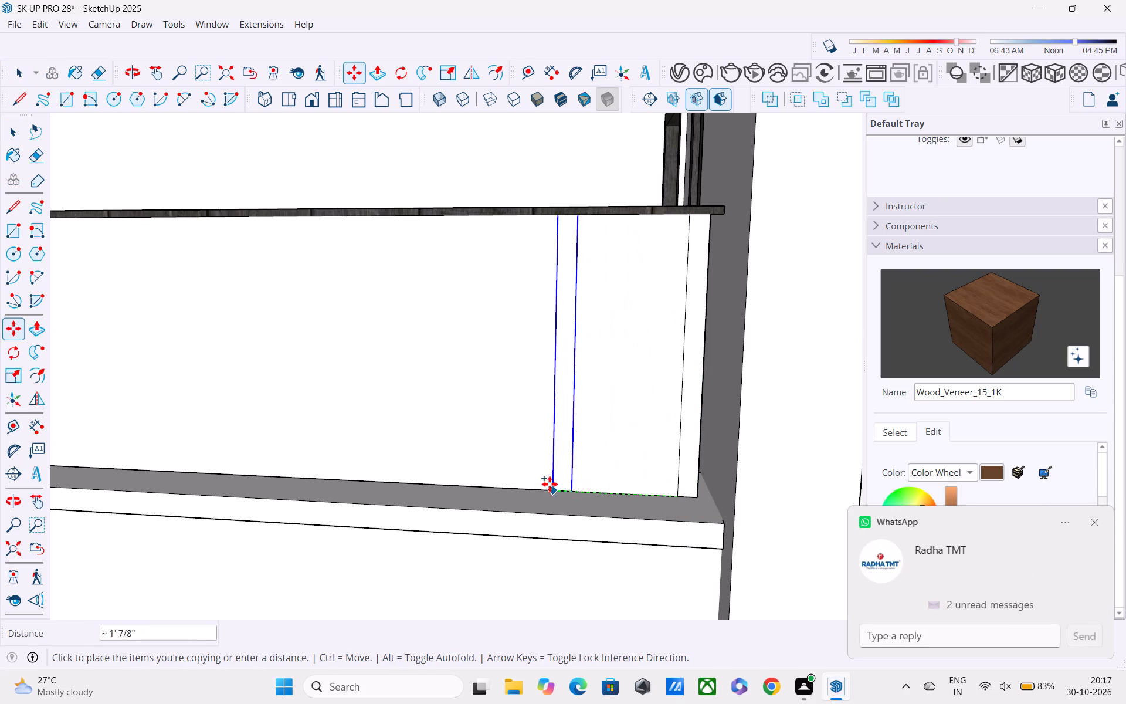
middle_click_drag(564, 489, 666, 519, "shift")
scroll(666, 512, "down", 5)
middle_click_drag(652, 507, 746, 515, "shift")
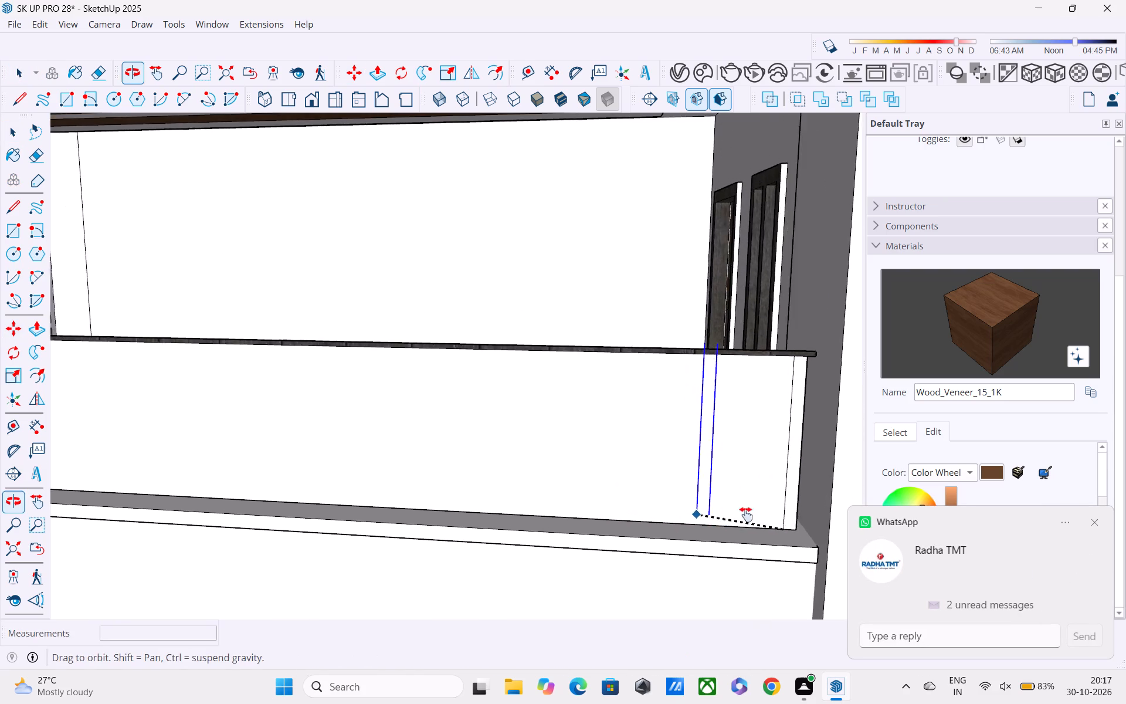
middle_click_drag(746, 515, 882, 505, "shift")
middle_click_drag(671, 499, 864, 490, "shift")
scroll(508, 492, "down", 2)
middle_click_drag(506, 491, 518, 495, "shift")
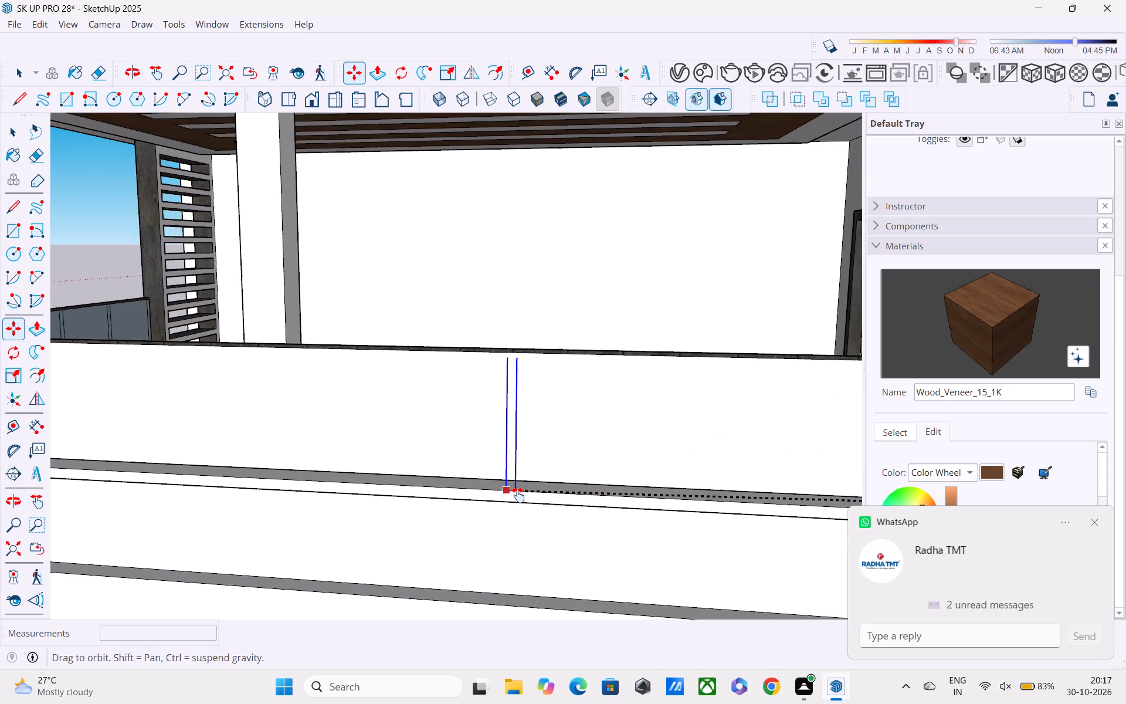
middle_click_drag(518, 495, 835, 449, "shift")
middle_click_drag(389, 444, 707, 469)
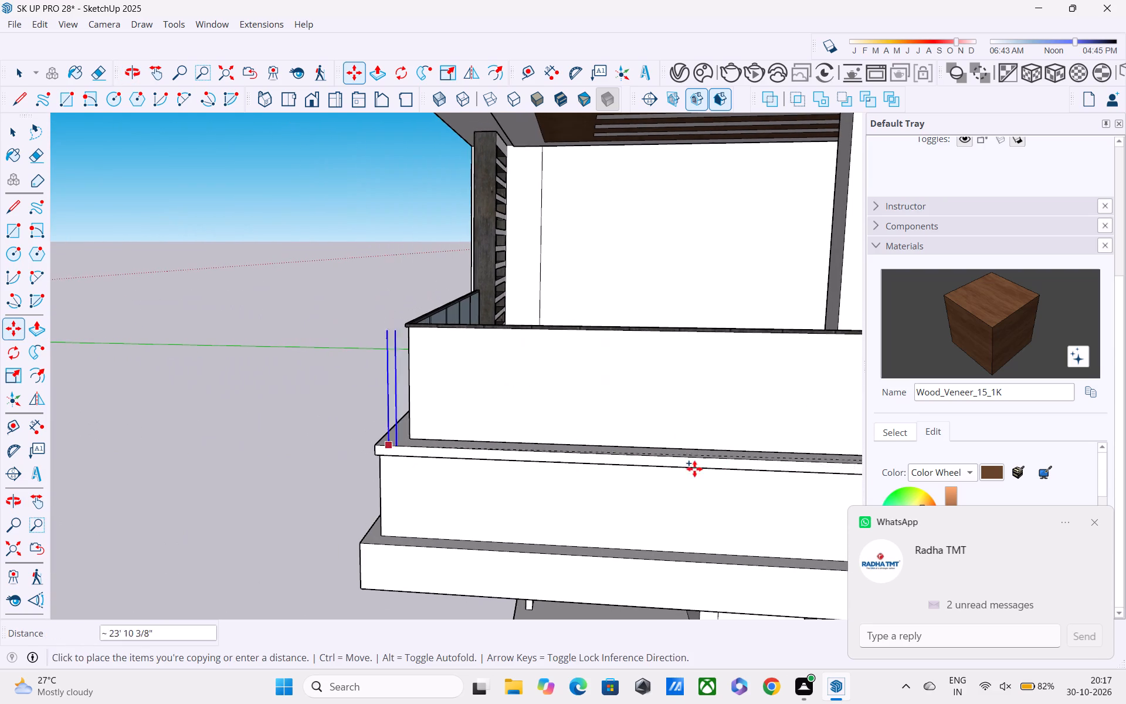
scroll(501, 449, "up", 2)
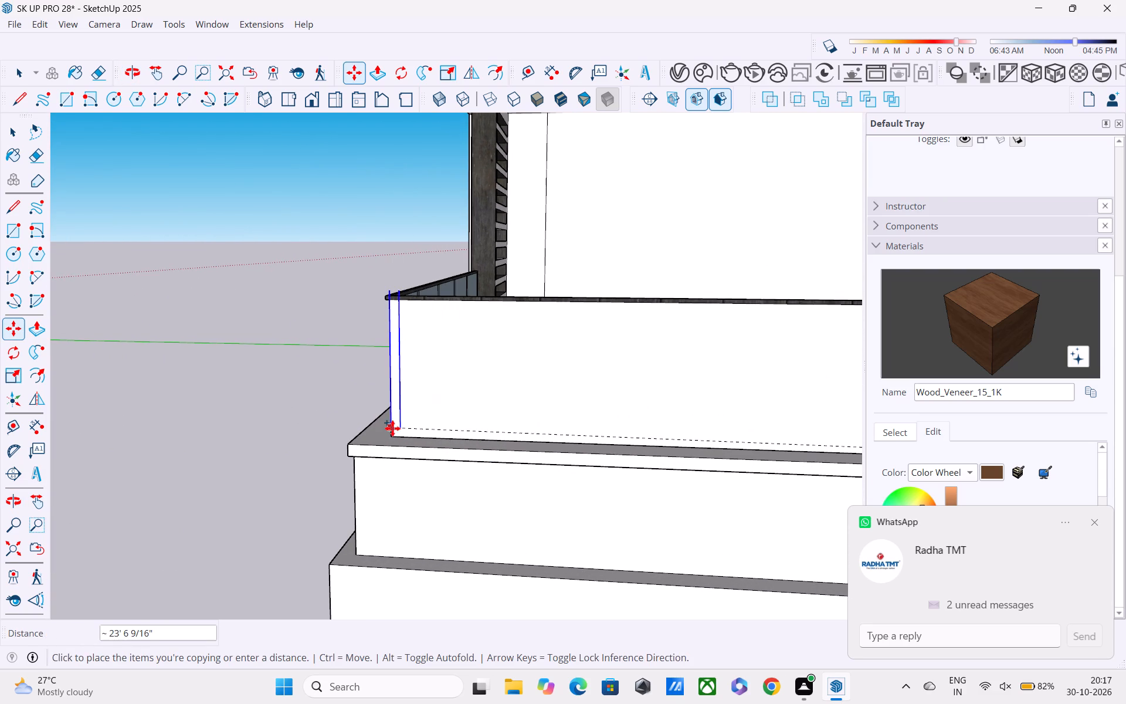
left_click(390, 432)
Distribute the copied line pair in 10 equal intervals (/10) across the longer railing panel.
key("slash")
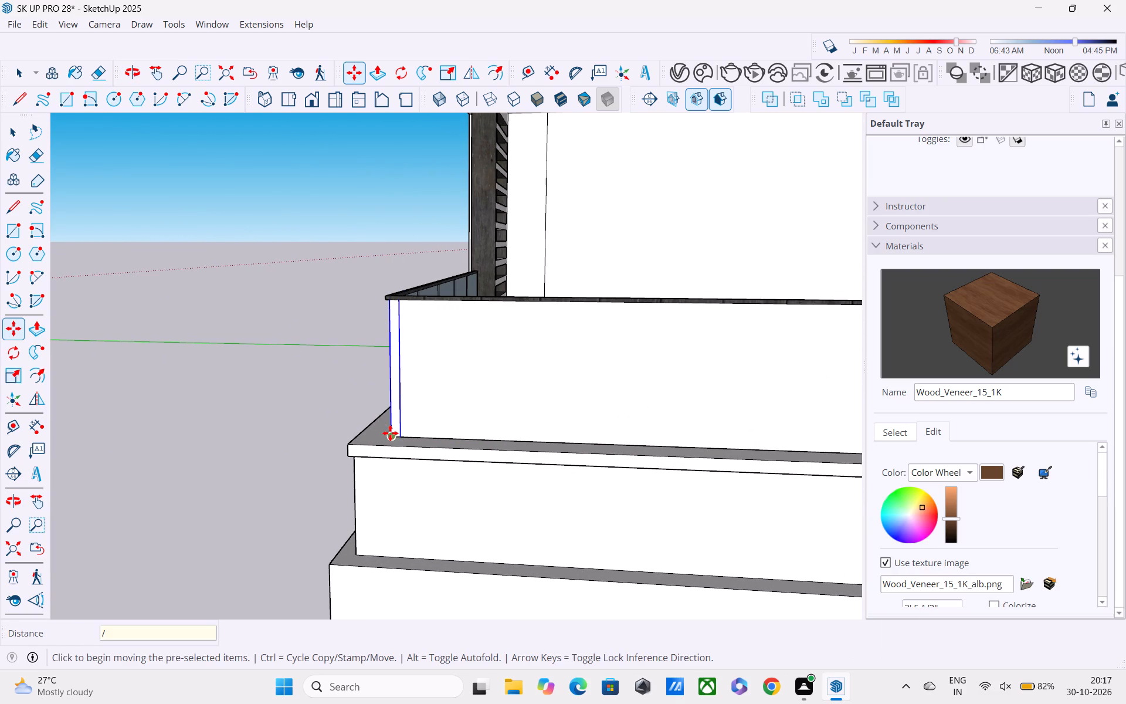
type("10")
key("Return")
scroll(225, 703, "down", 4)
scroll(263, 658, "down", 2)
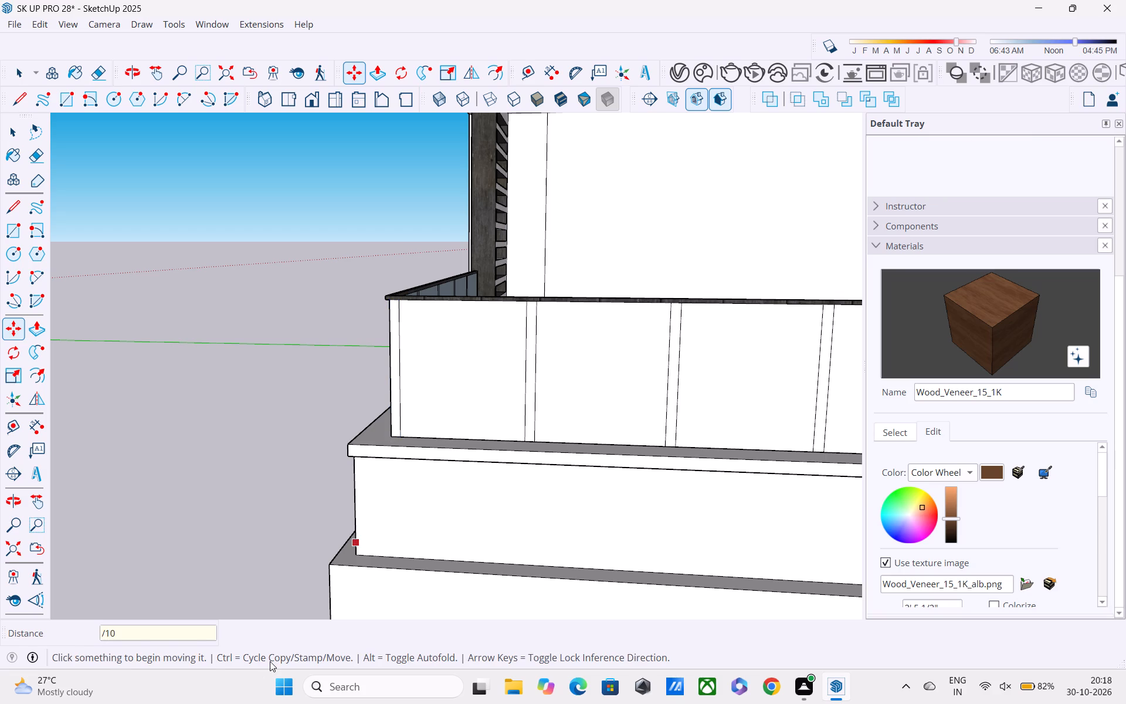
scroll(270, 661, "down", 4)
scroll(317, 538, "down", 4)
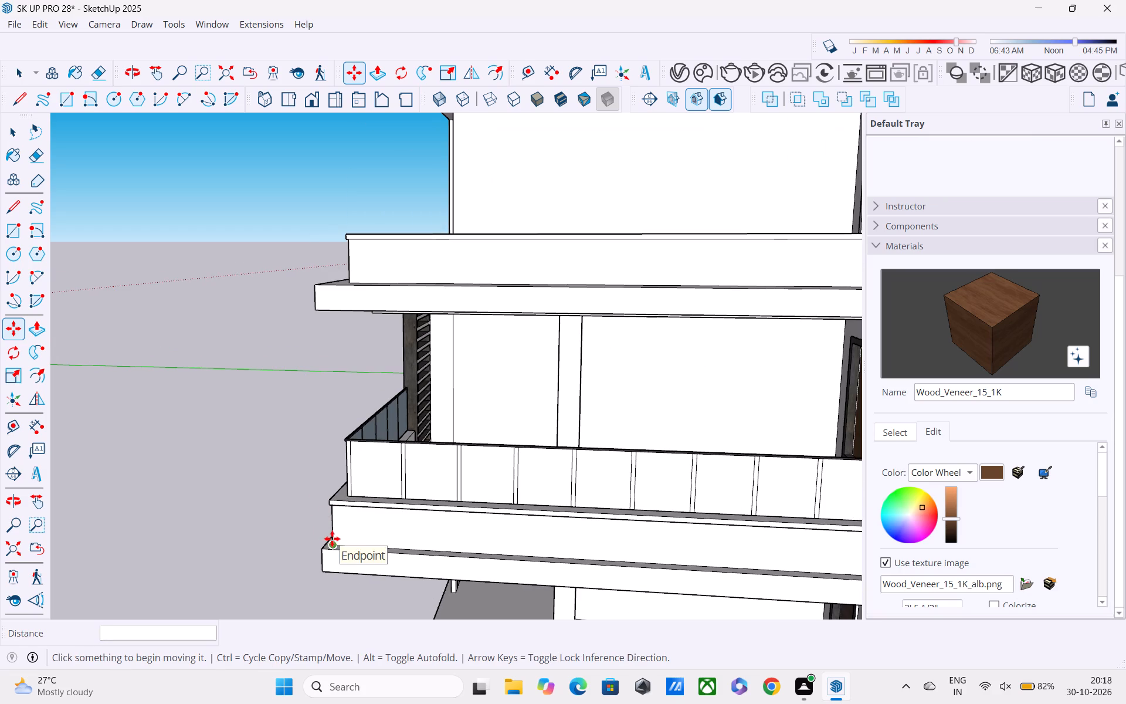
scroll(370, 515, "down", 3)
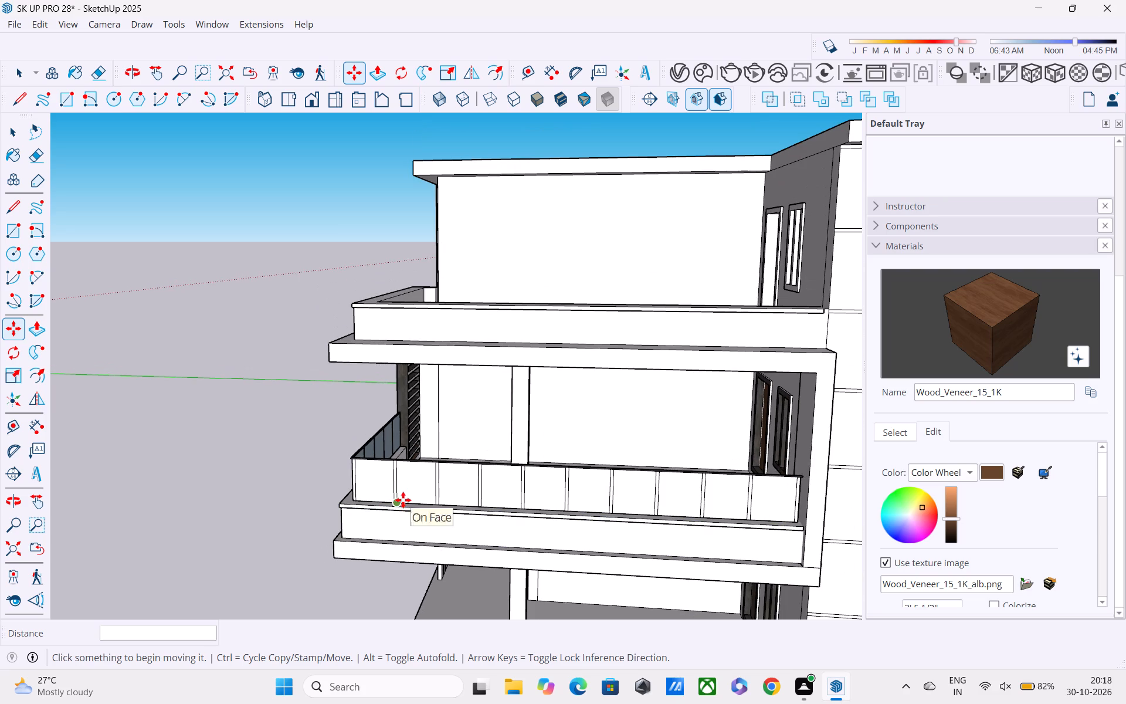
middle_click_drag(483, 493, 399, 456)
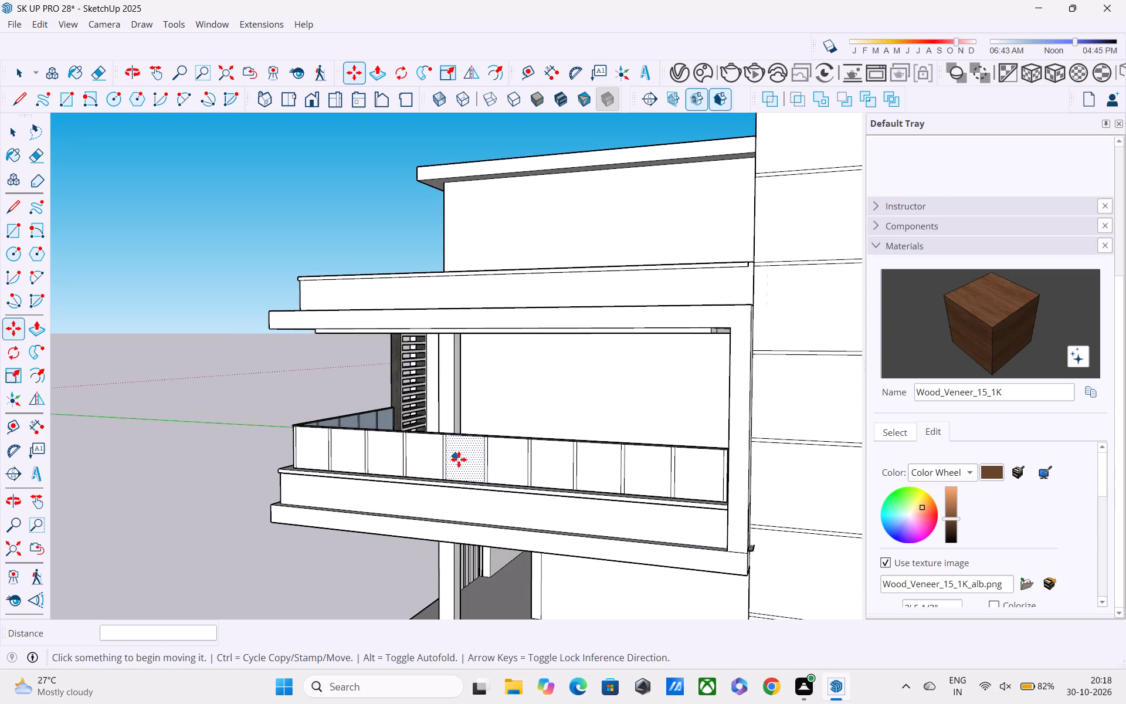
Change the distribution of the copied line pairs on the longer railing panel to 6 equal intervals (/6).
key("slash")
key("6")
key("Return")
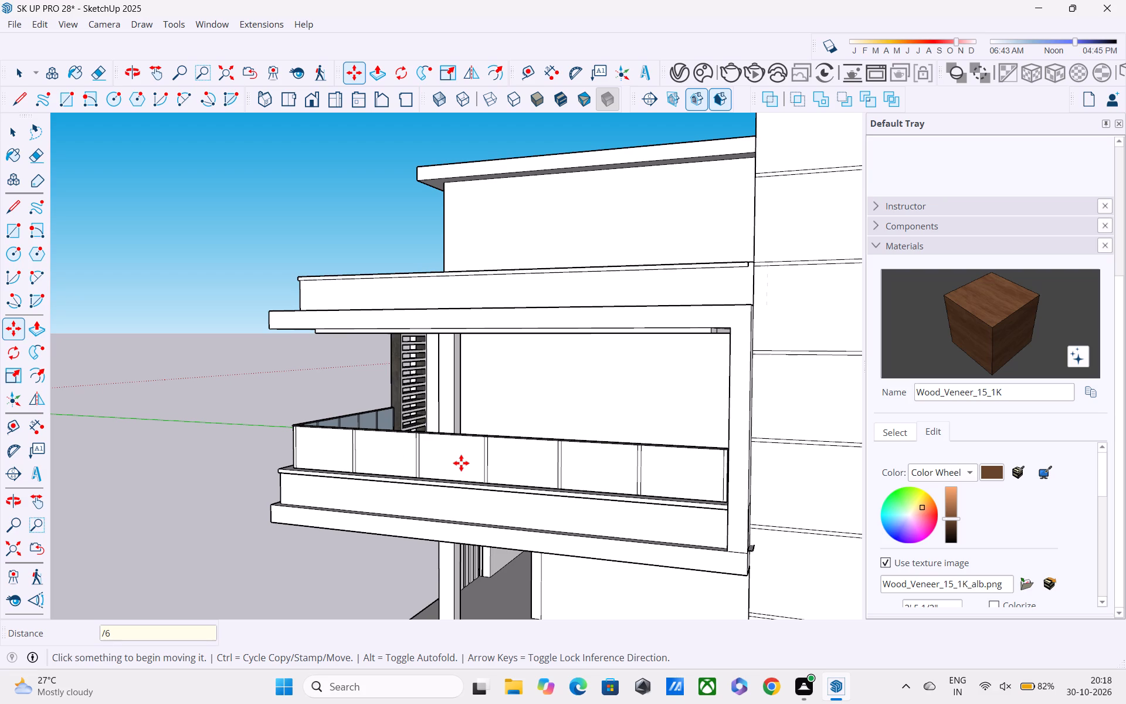
scroll(461, 462, "down", 3)
middle_click_drag(465, 461, 893, 531)
key("space")
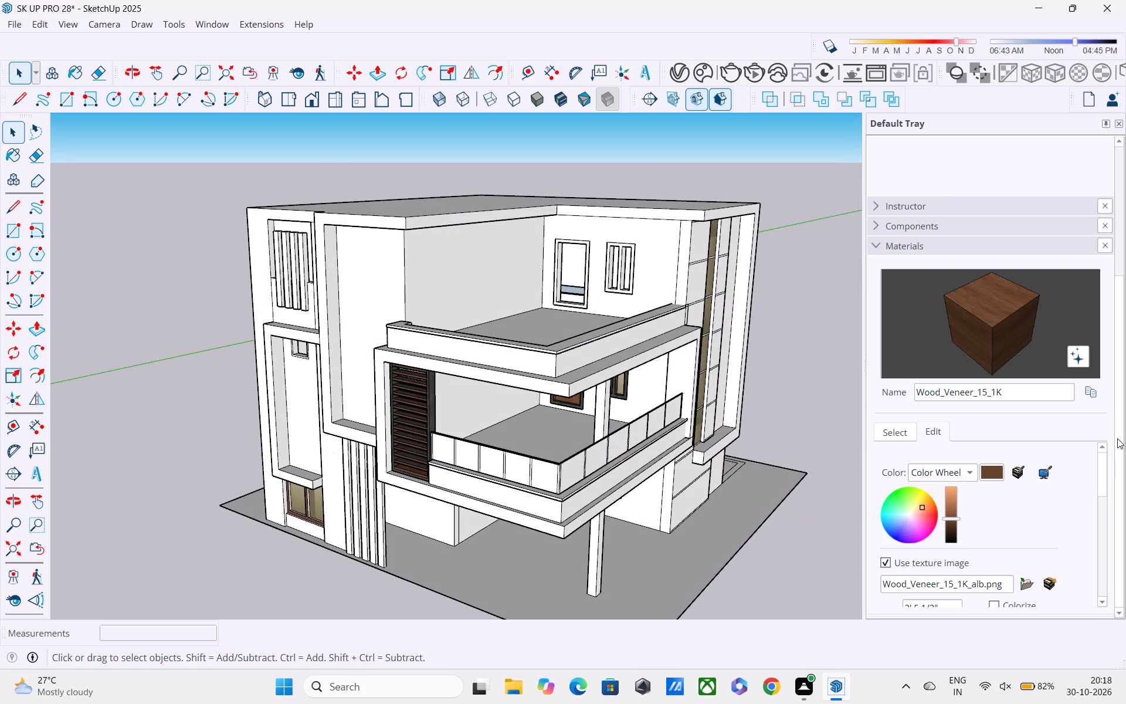
Paint the five wide sections of the shorter railing panel with Glass_Basic_01 from the Glass materials.
left_click(906, 433)
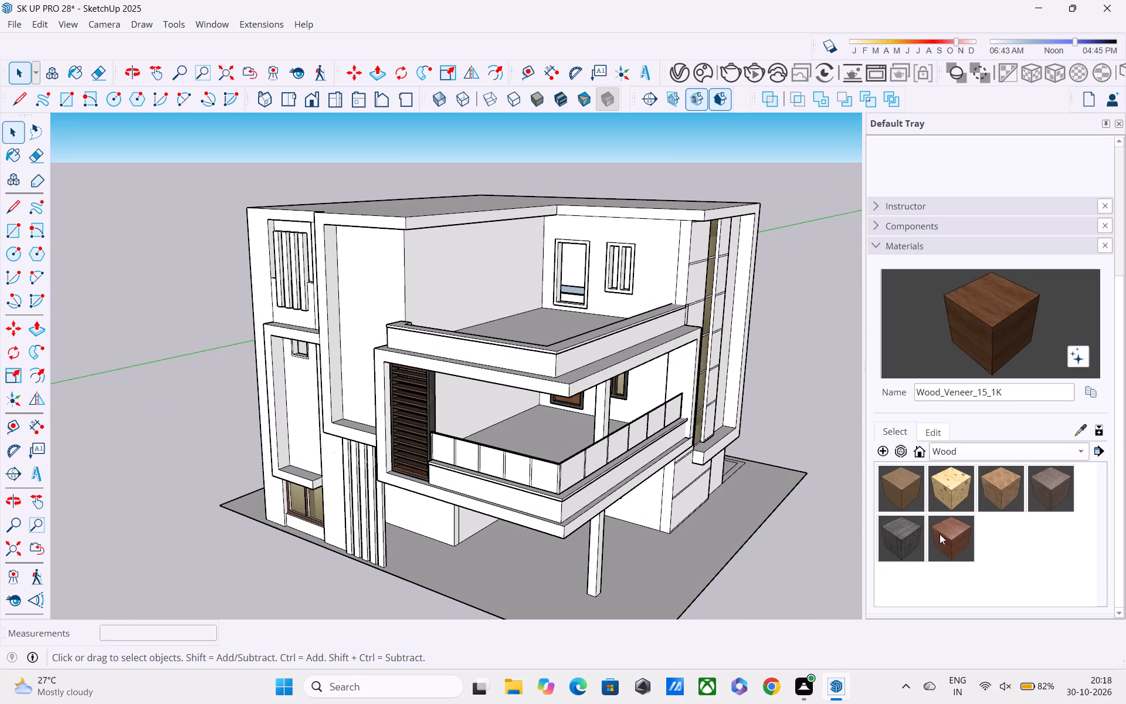
left_click(940, 448)
left_click(952, 321)
left_click(898, 499)
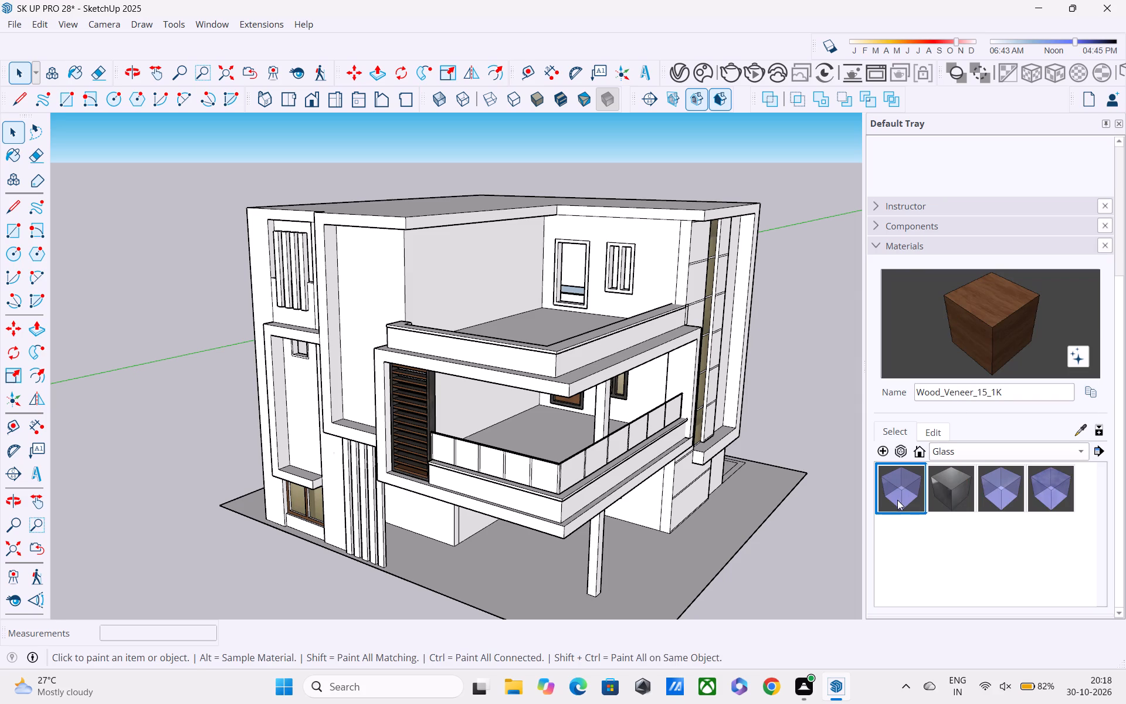
scroll(525, 501, "up", 3)
middle_click_drag(508, 486, 550, 476)
scroll(513, 438, "up", 3)
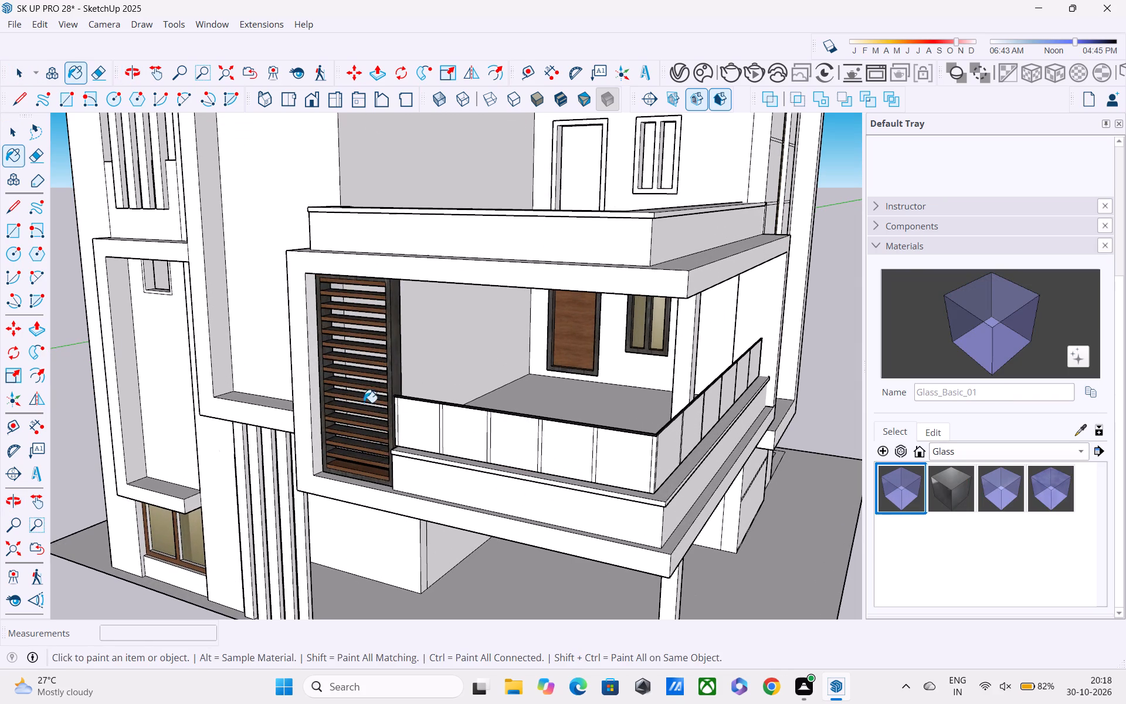
left_click(409, 431)
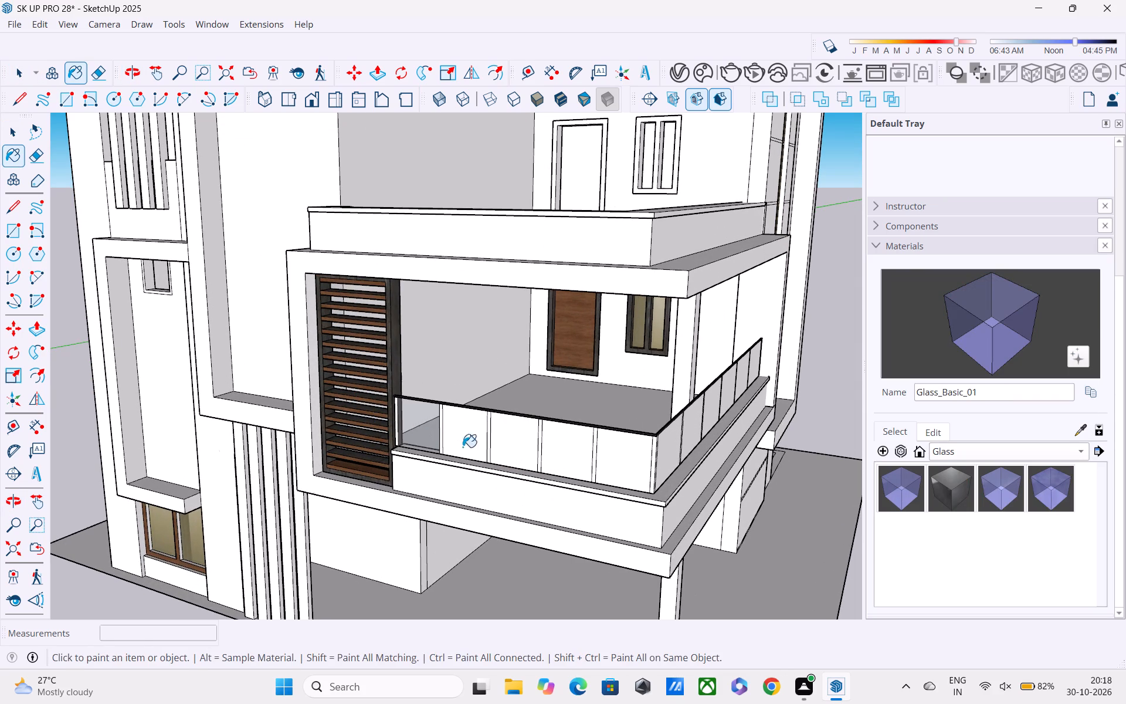
left_click(479, 445)
left_click(503, 451)
left_click(564, 463)
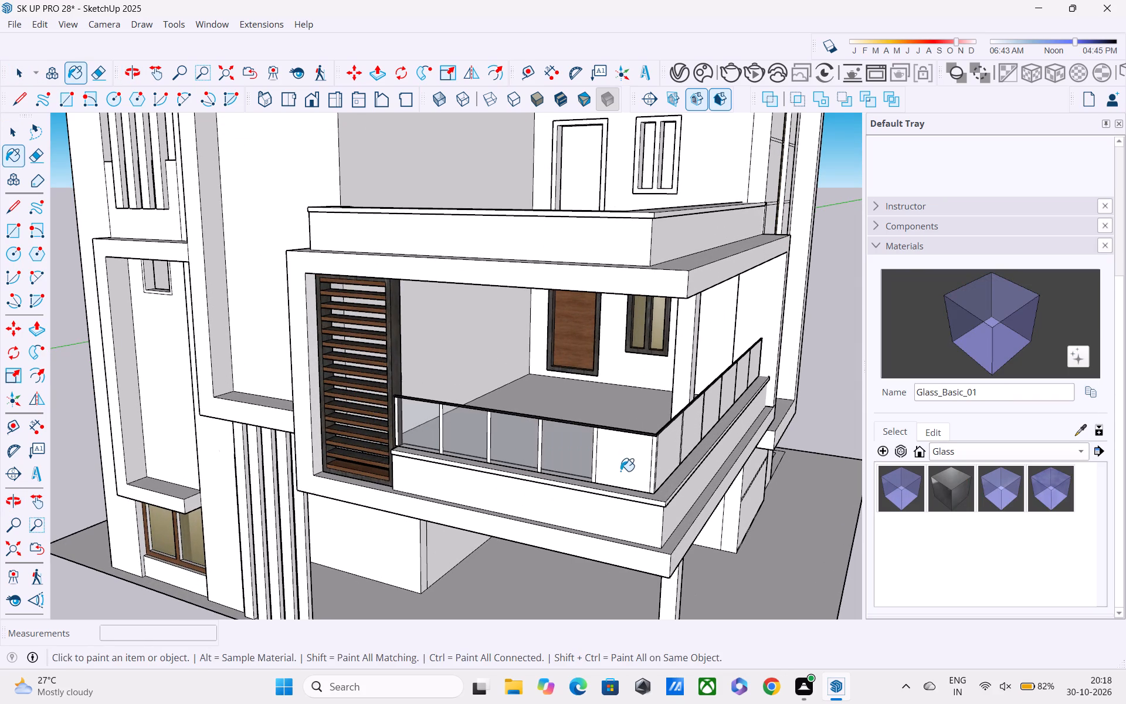
left_click(621, 471)
Paint the six wide sections of the longer railing panel with Glass_Basic_01, leaving the narrow 2" strips unpainted.
middle_click_drag(637, 471, 565, 431)
scroll(568, 425, "up", 3)
left_click(618, 403)
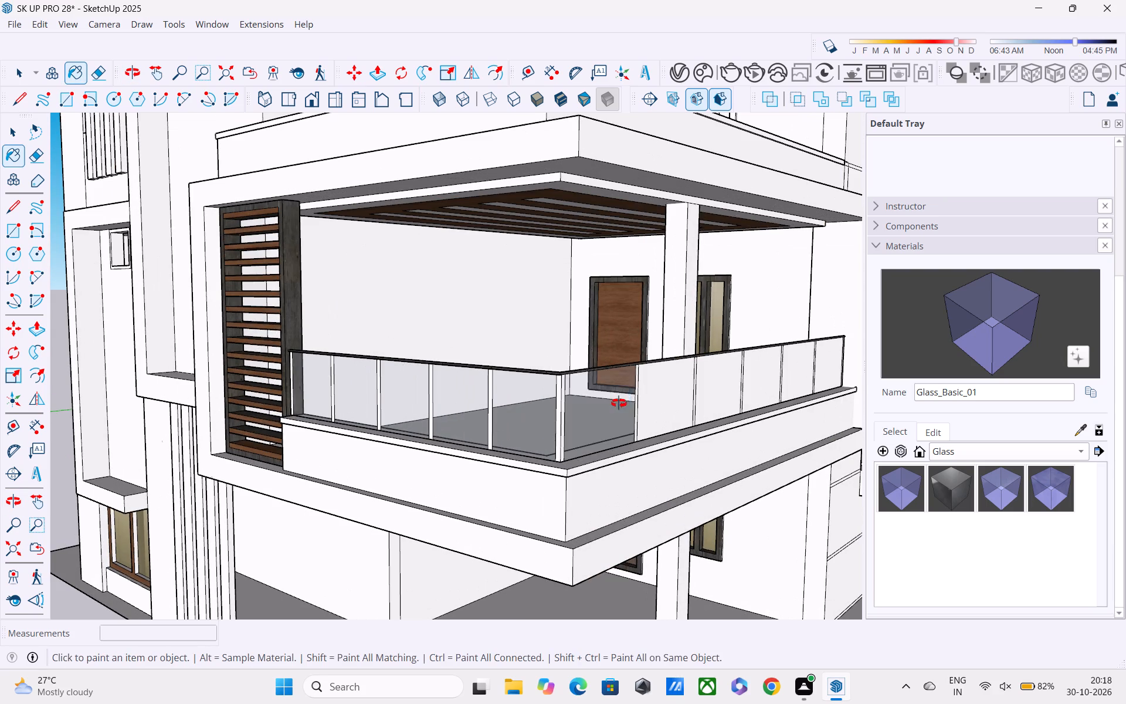
middle_click_drag(619, 403, 548, 383)
left_click(591, 363)
middle_click_drag(612, 377, 554, 362)
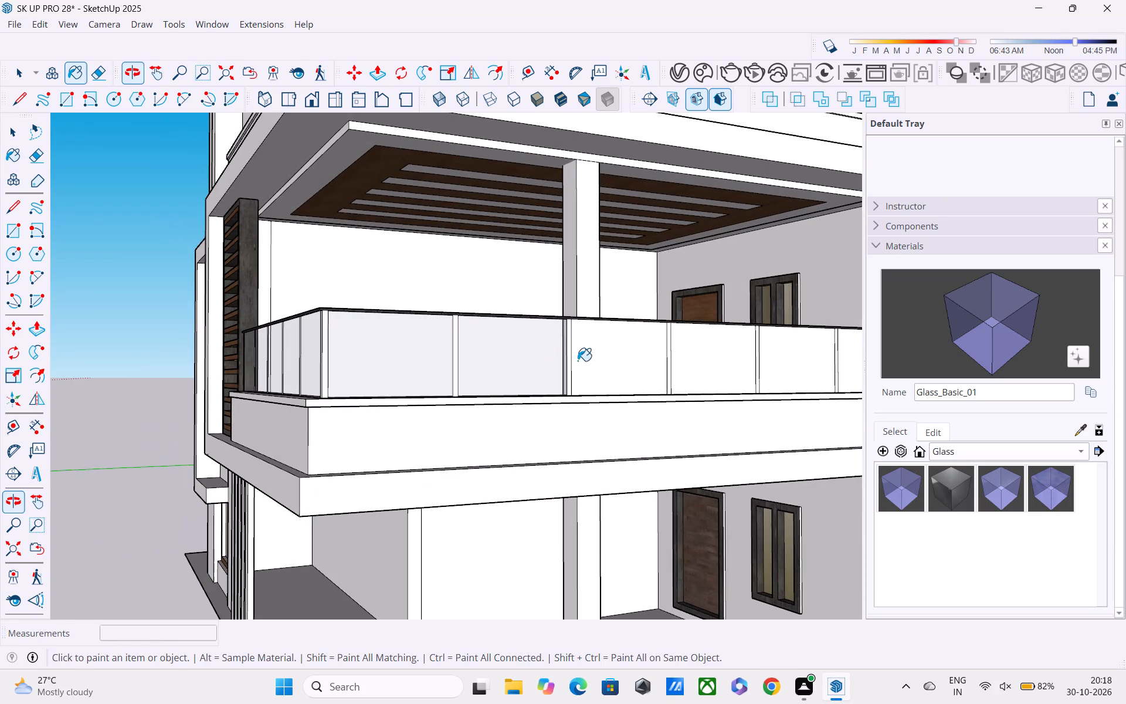
left_click(588, 355)
left_click(714, 354)
middle_click_drag(728, 363, 626, 352)
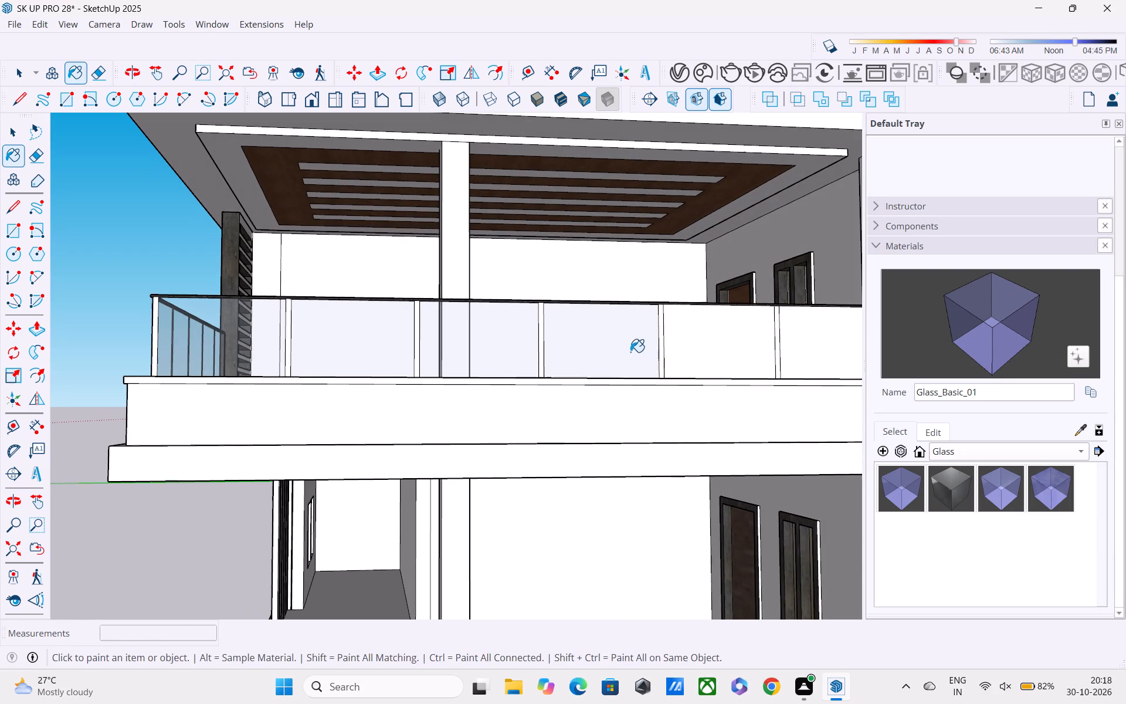
left_click(630, 353)
left_click(697, 344)
scroll(706, 350, "down", 1)
middle_click_drag(706, 350, 627, 350)
left_click(731, 330)
scroll(731, 334, "down", 1)
middle_click_drag(734, 349, 798, 436)
scroll(745, 424, "down", 2)
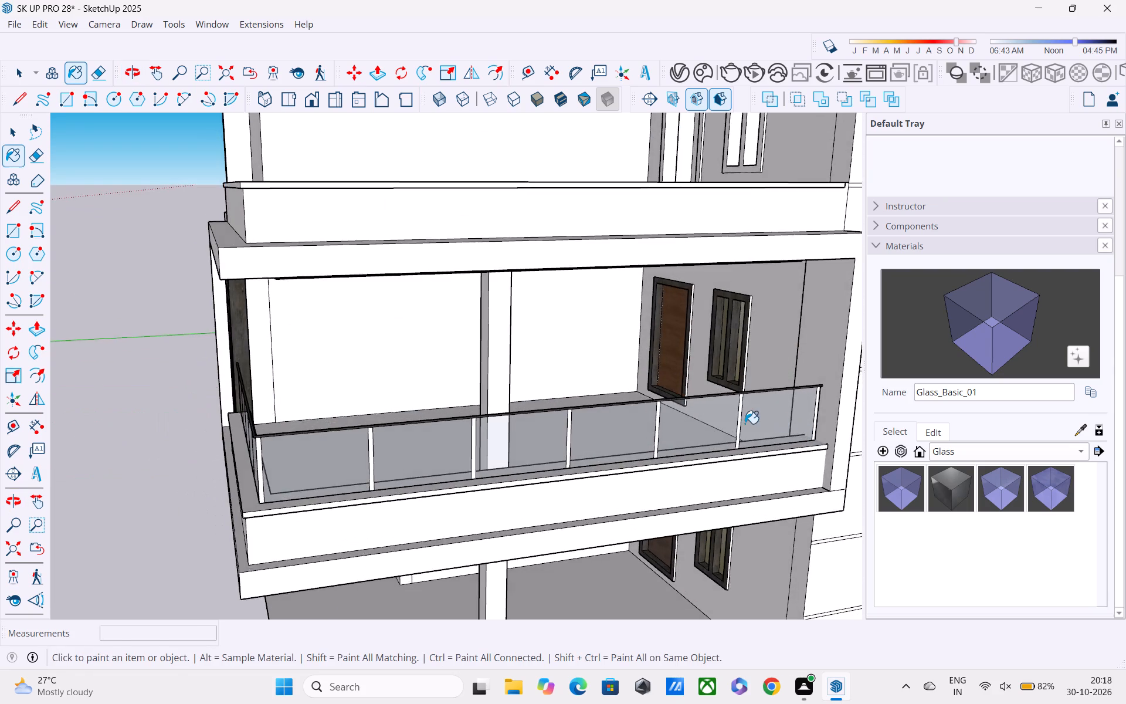
scroll(745, 424, "down", 1)
key("space")
middle_click_drag(518, 482, 683, 461)
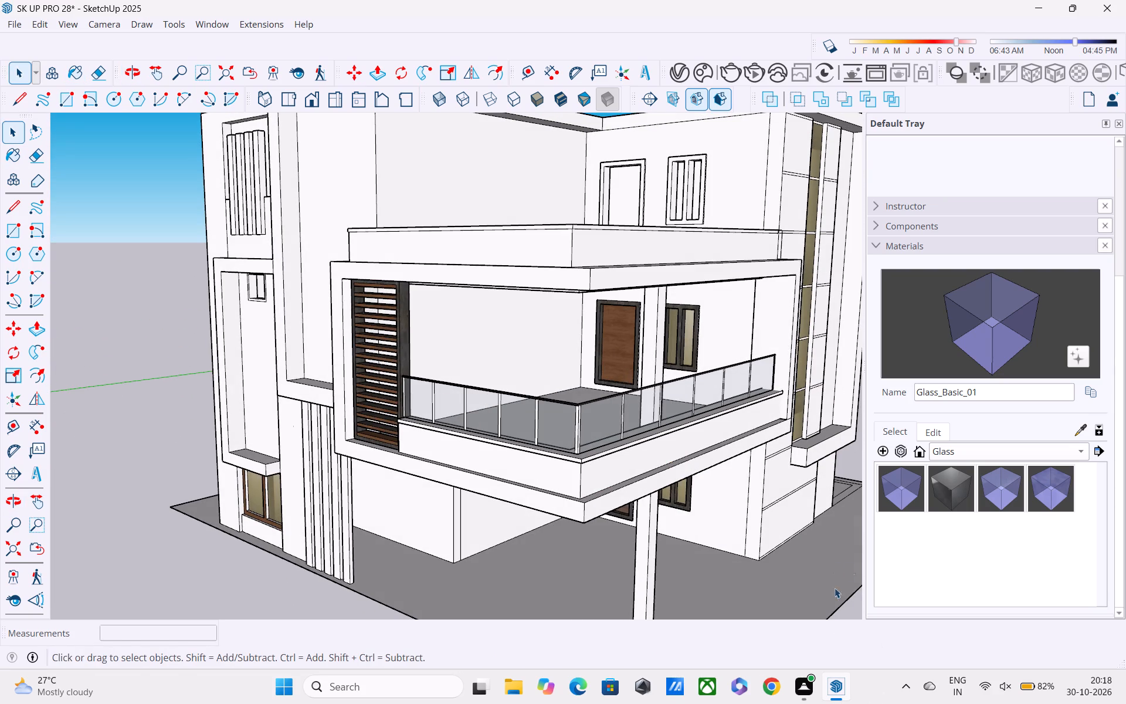
scroll(891, 475, "down", 2)
scroll(636, 451, "up", 2)
scroll(584, 434, "up", 6)
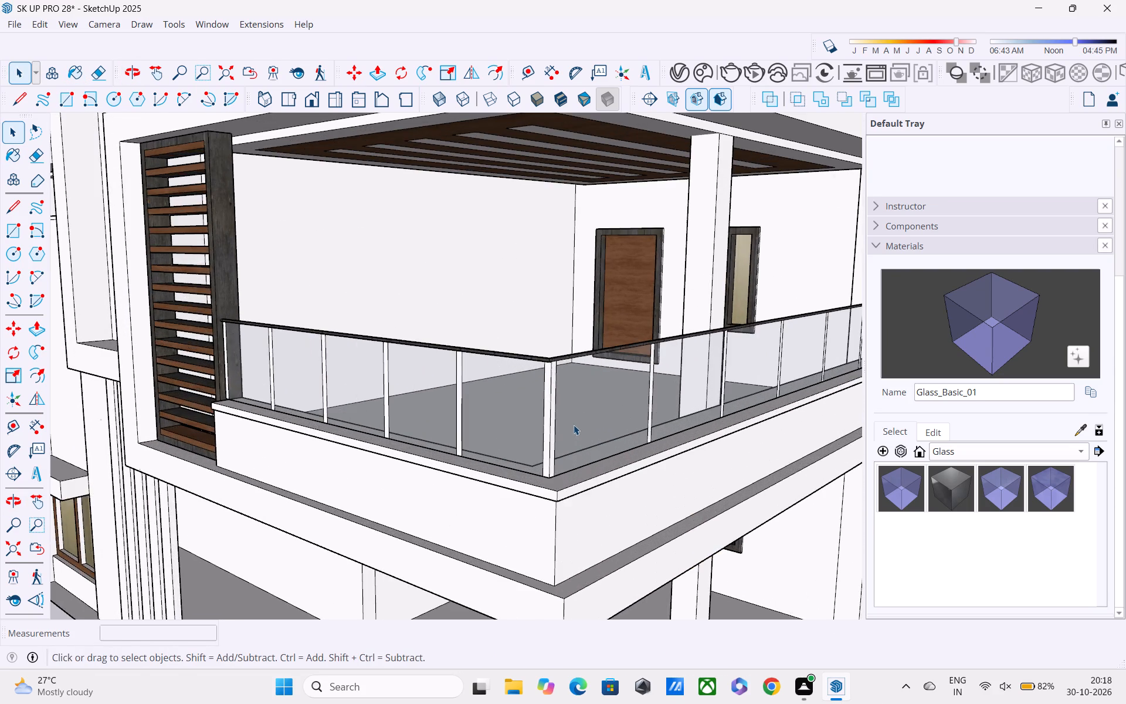
Paint the shorter railing panel's end post beside the slatted screen with Wood_Planks_01_1K from the Wood materials.
middle_click_drag(575, 424, 717, 397)
scroll(944, 486, "down", 2)
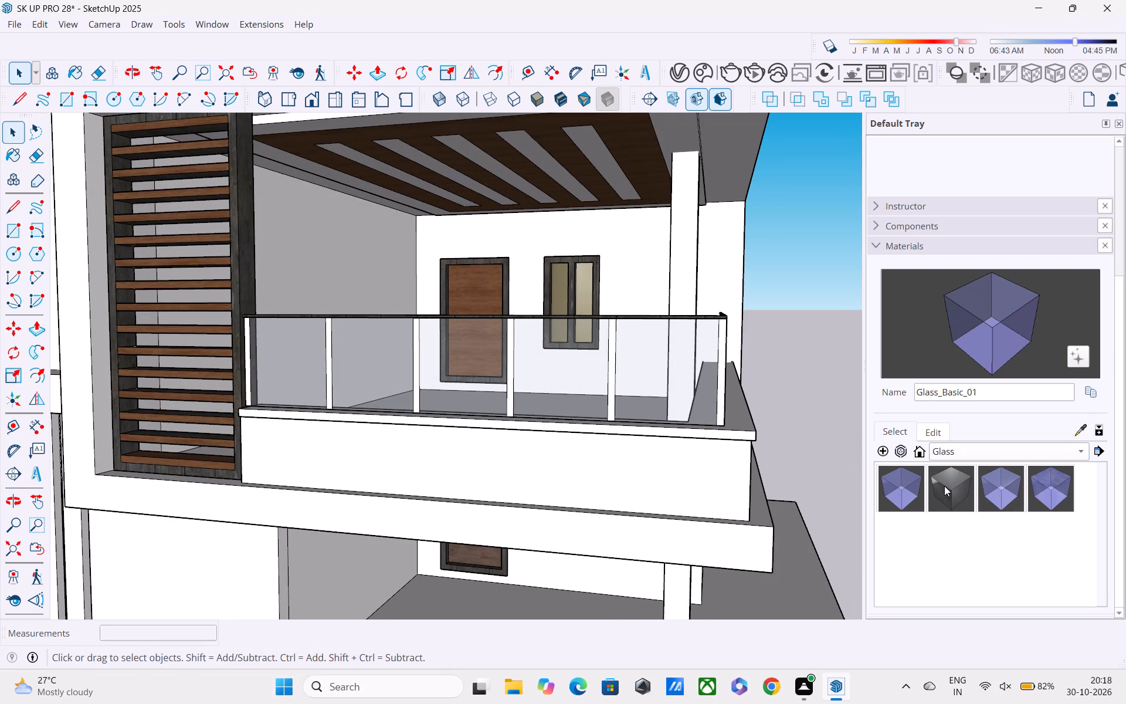
scroll(936, 485, "down", 1)
left_click(992, 452)
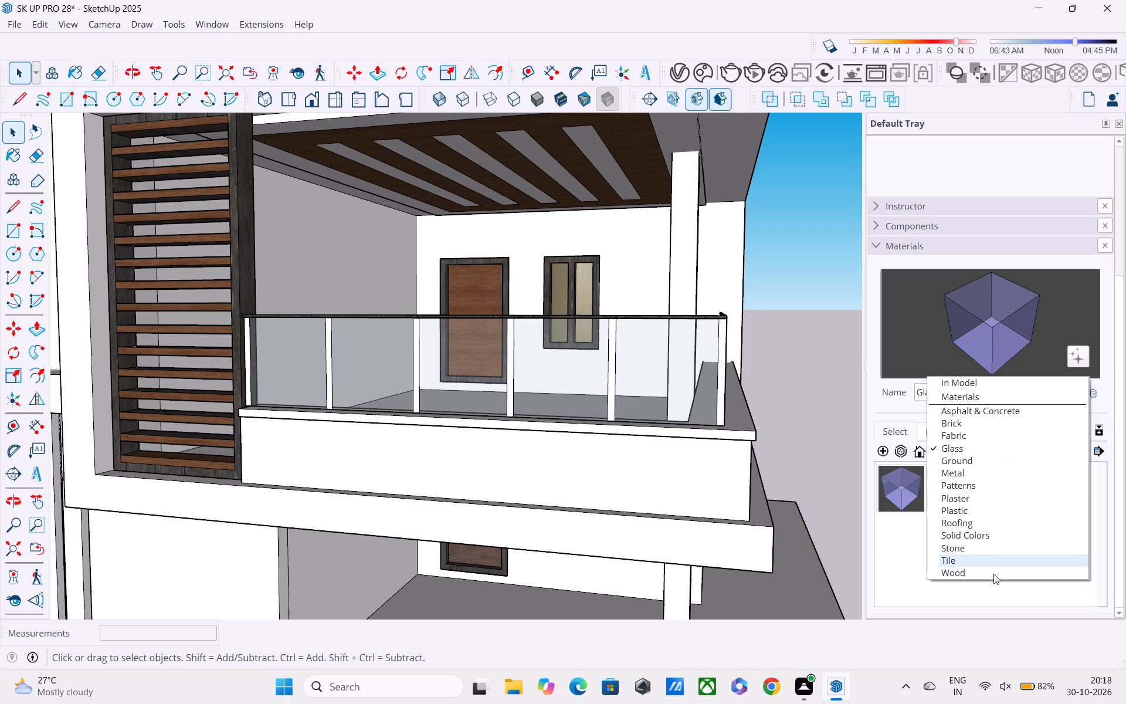
left_click(993, 576)
left_click(910, 529)
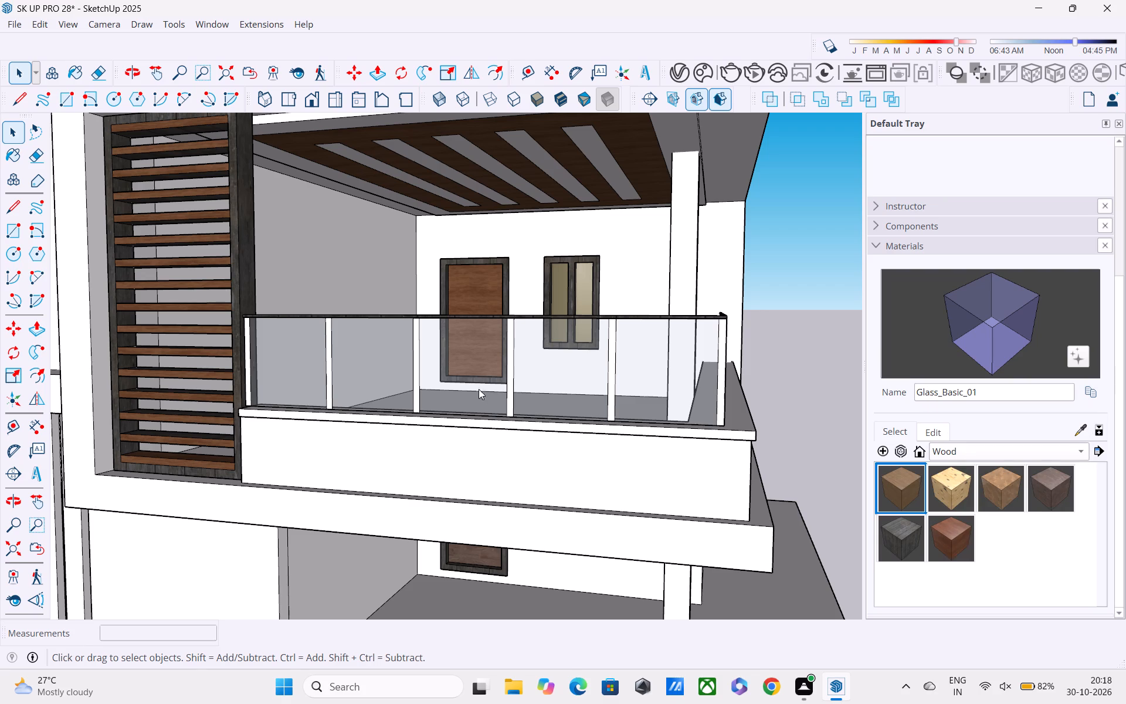
scroll(386, 360, "up", 2)
scroll(242, 375, "up", 5)
left_click(216, 357)
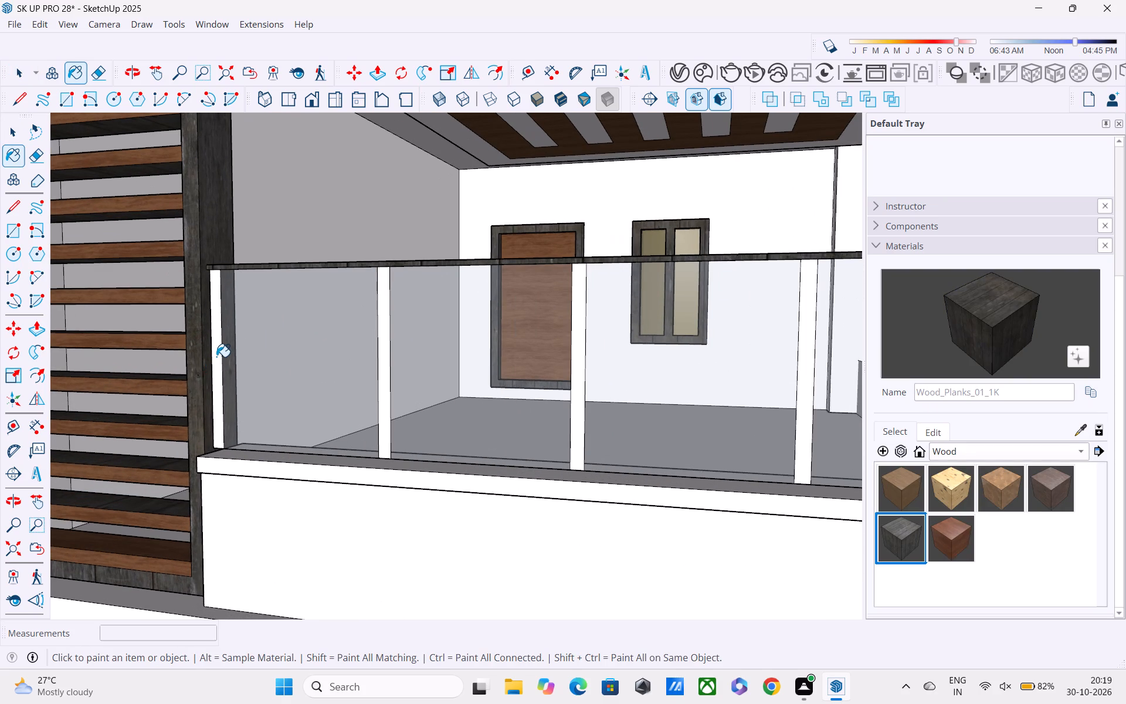
Paint the first three white 2" strips from the slatted screen on the shorter railing panel with Wood_Planks_01_1K.
left_click(382, 382)
left_click(571, 397)
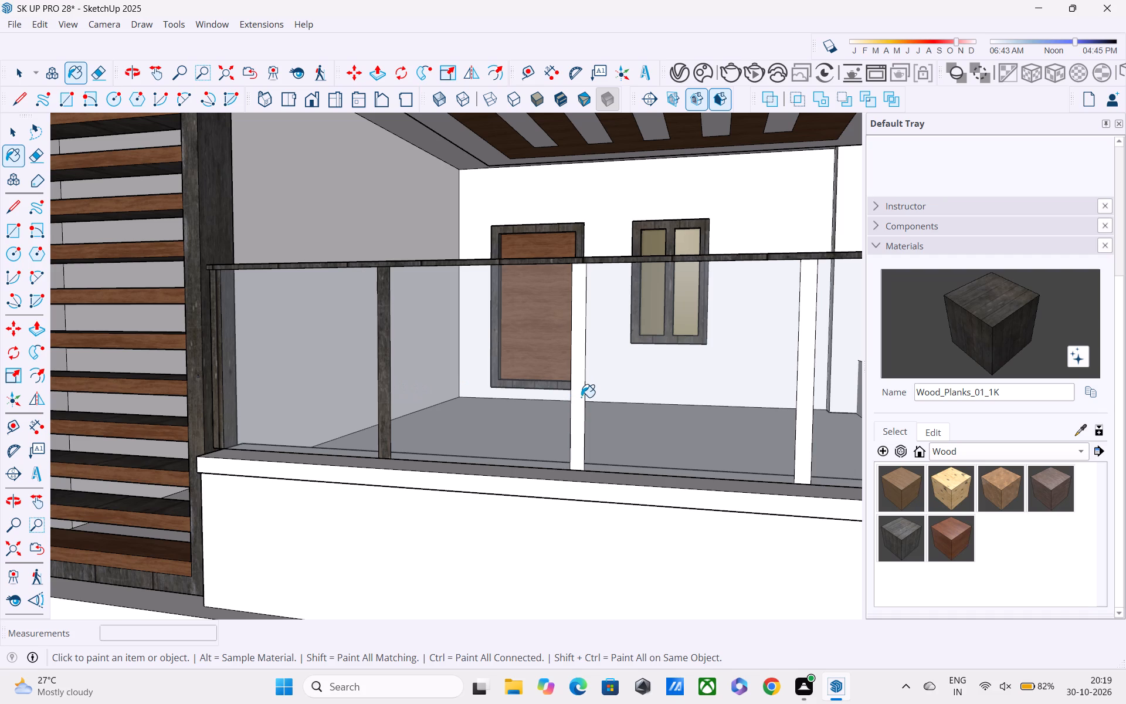
left_click(581, 397)
scroll(588, 401, "up", 1)
middle_click_drag(588, 401, 454, 363)
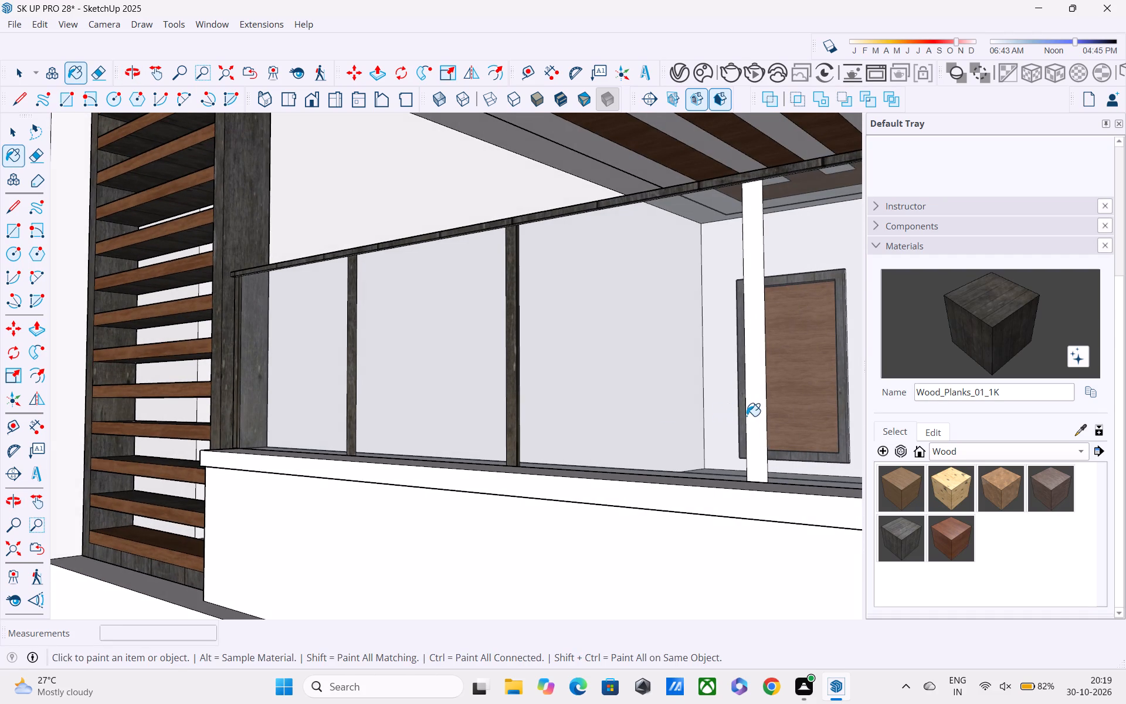
left_click(747, 416)
left_click(753, 422)
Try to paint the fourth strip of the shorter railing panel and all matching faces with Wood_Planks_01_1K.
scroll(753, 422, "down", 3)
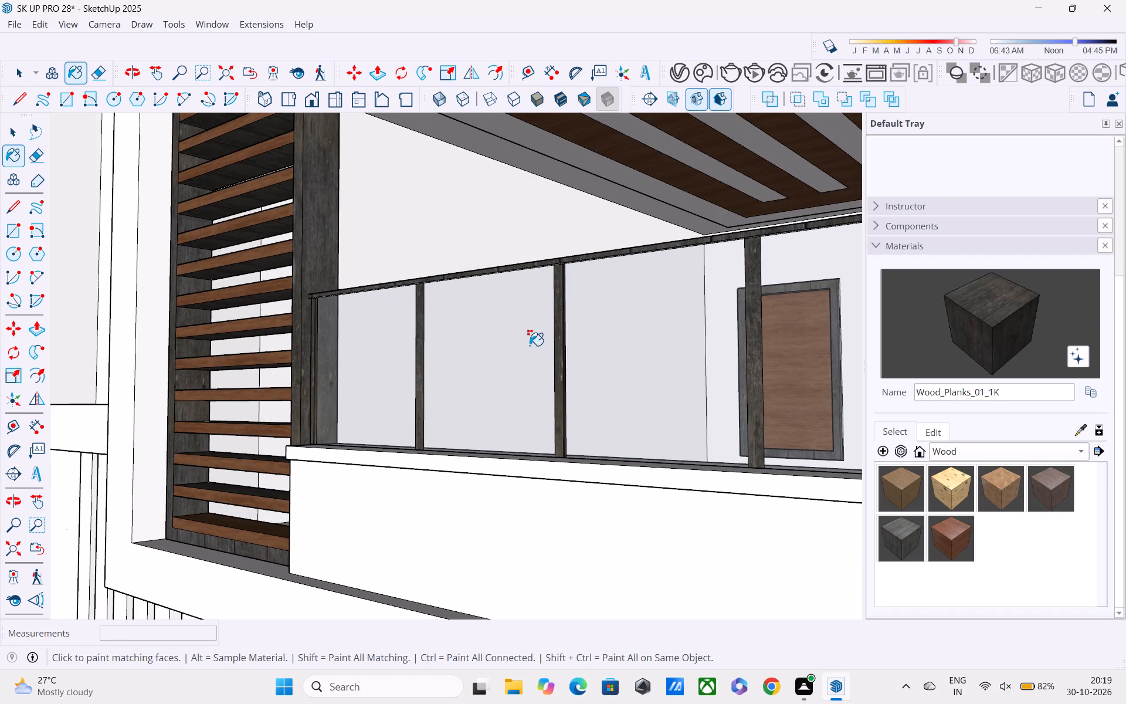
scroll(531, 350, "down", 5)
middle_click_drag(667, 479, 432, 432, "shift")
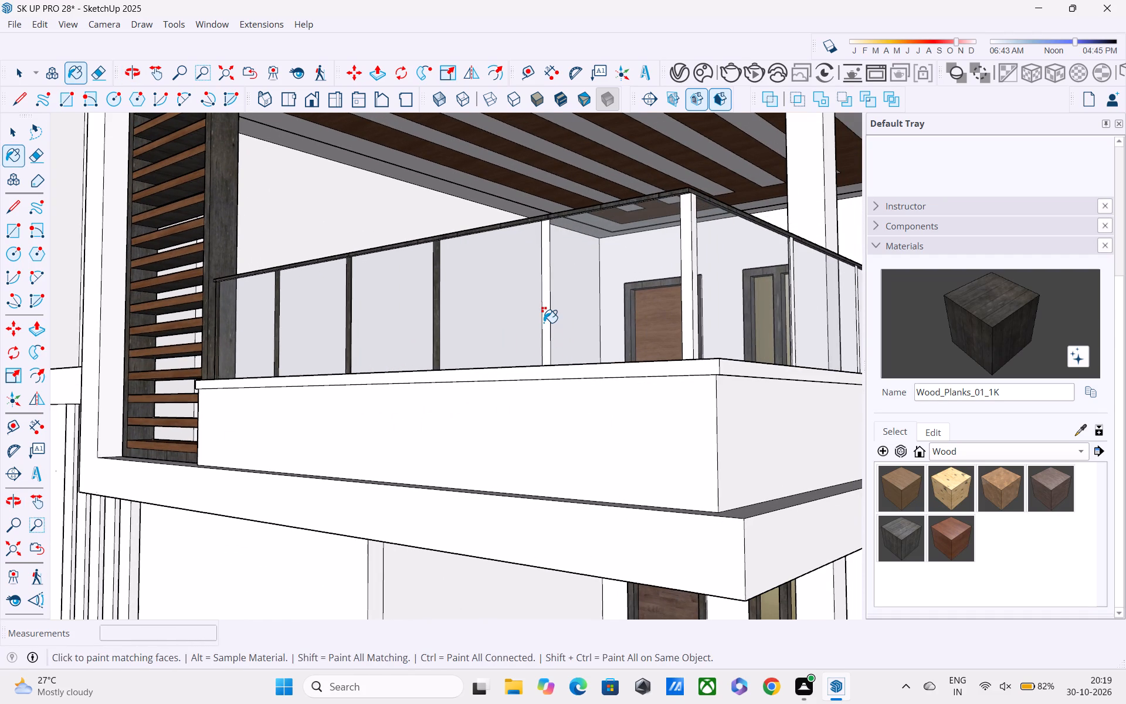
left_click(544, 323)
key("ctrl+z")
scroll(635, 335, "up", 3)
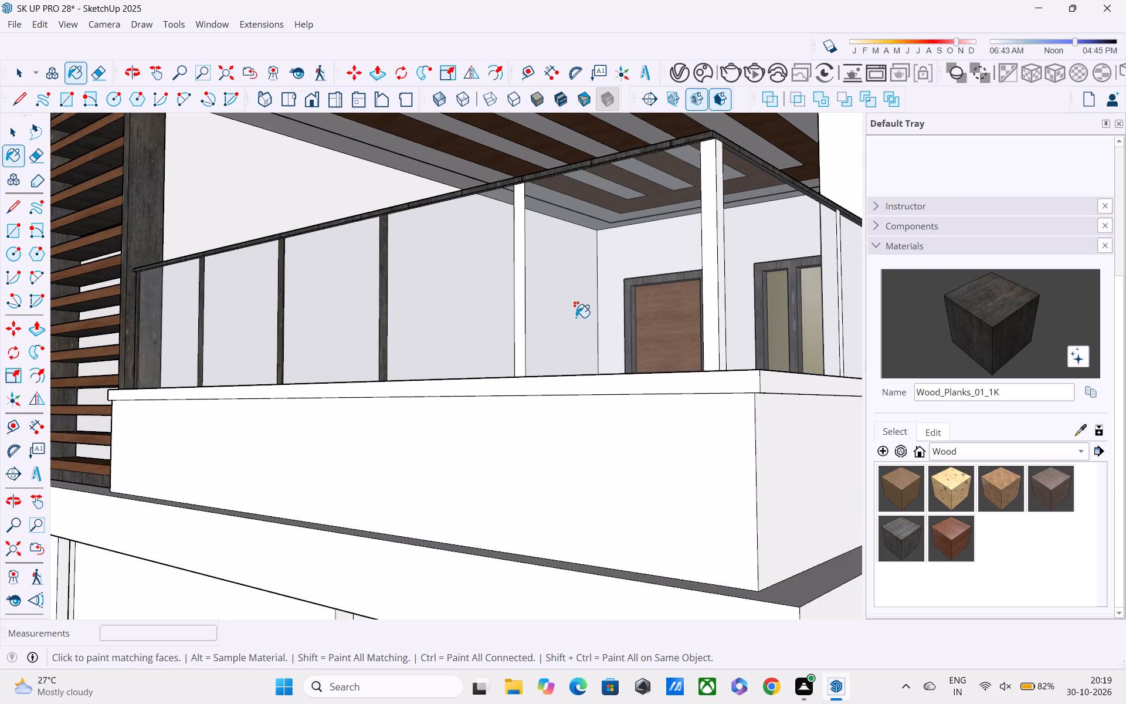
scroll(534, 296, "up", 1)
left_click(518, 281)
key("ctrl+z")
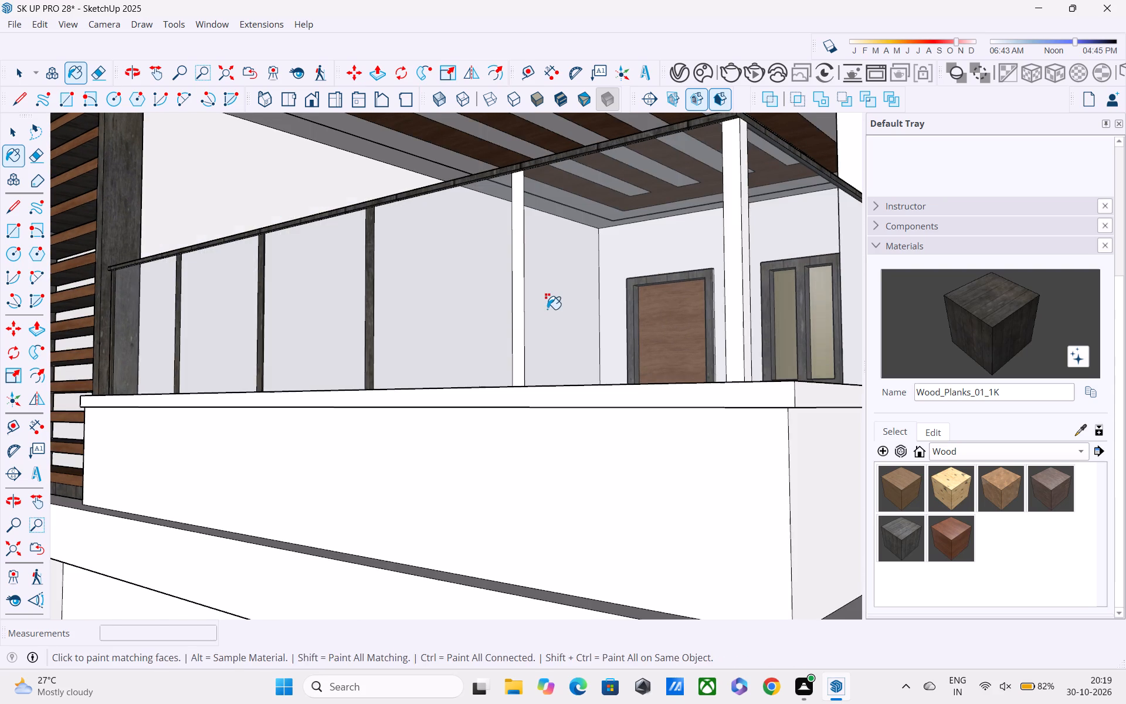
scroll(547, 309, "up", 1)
Select only the fourth strip of the shorter railing panel and paint it with Wood_Planks_01_1K.
key("space")
left_click(517, 286)
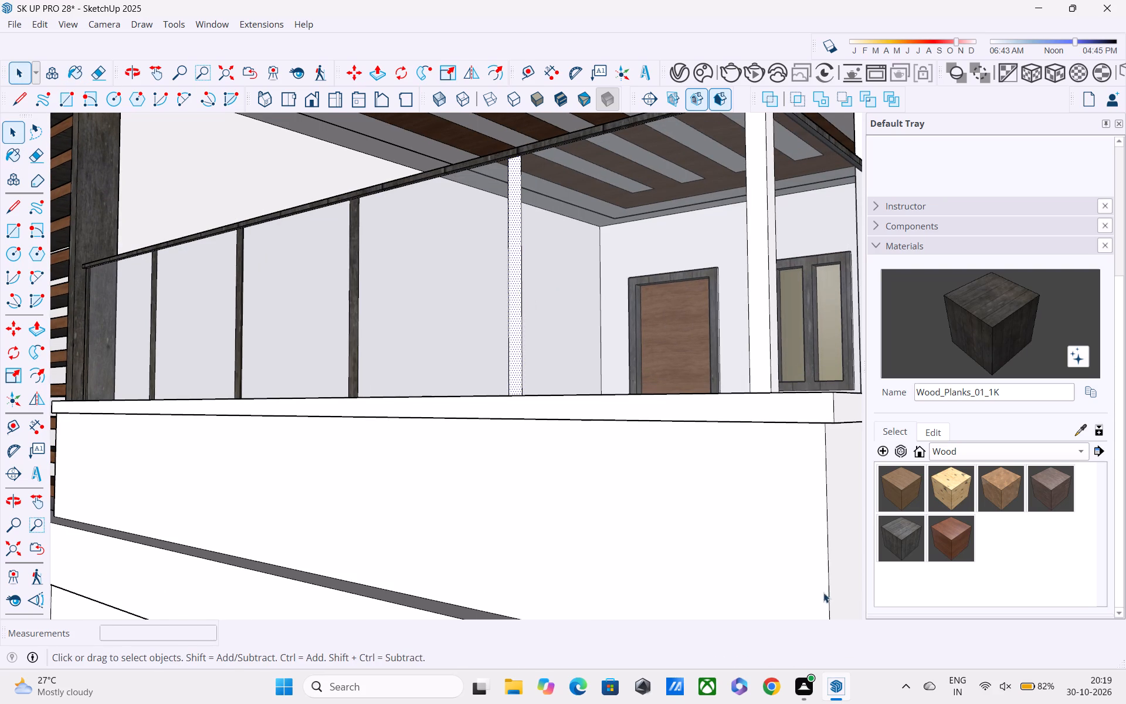
left_click(893, 544)
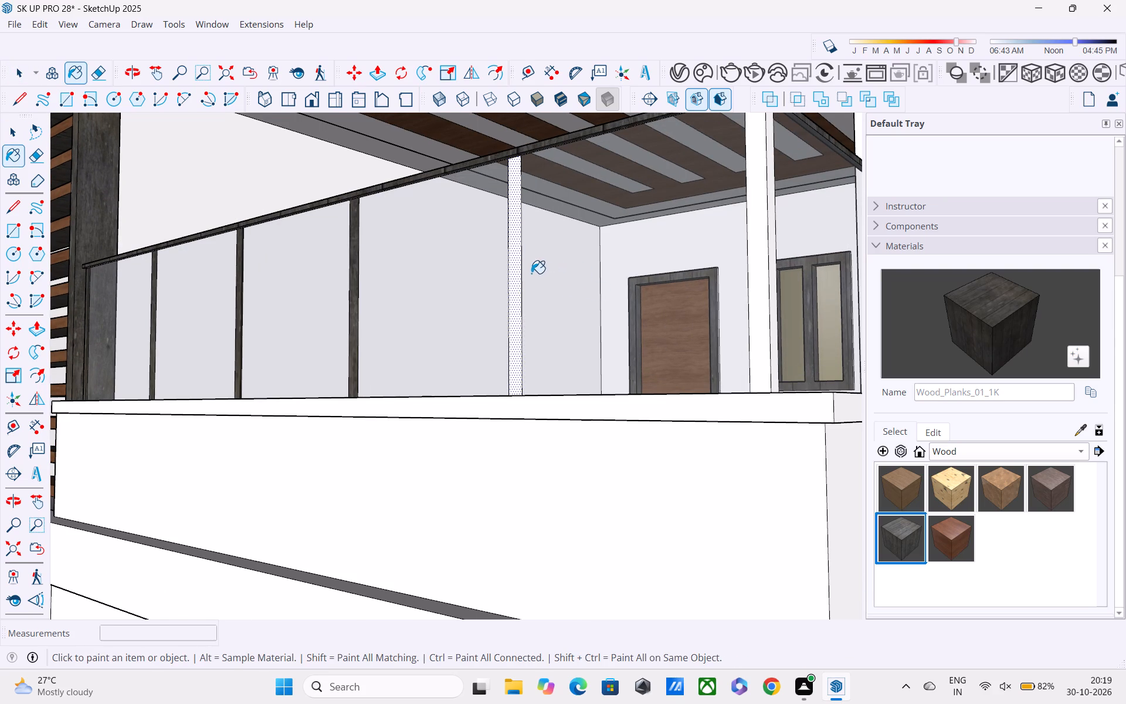
left_click(517, 272)
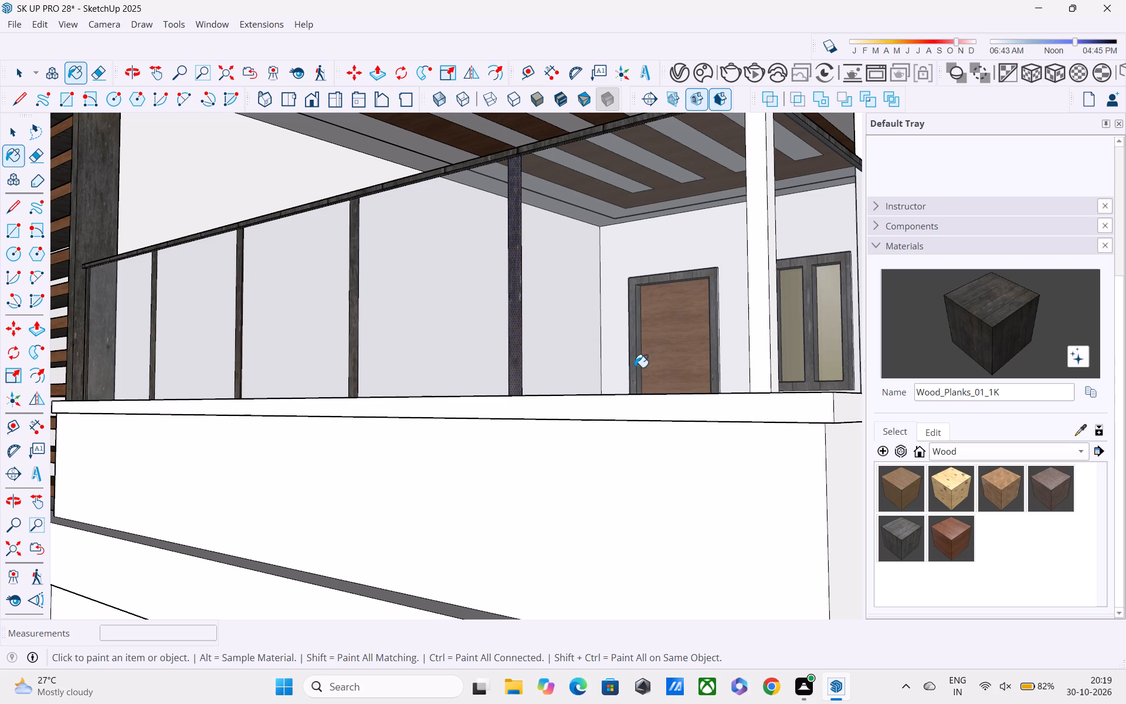
Paint both white faces of the railing's corner post with Wood_Planks_01_1K.
left_click(766, 341)
middle_click_drag(784, 363, 730, 436)
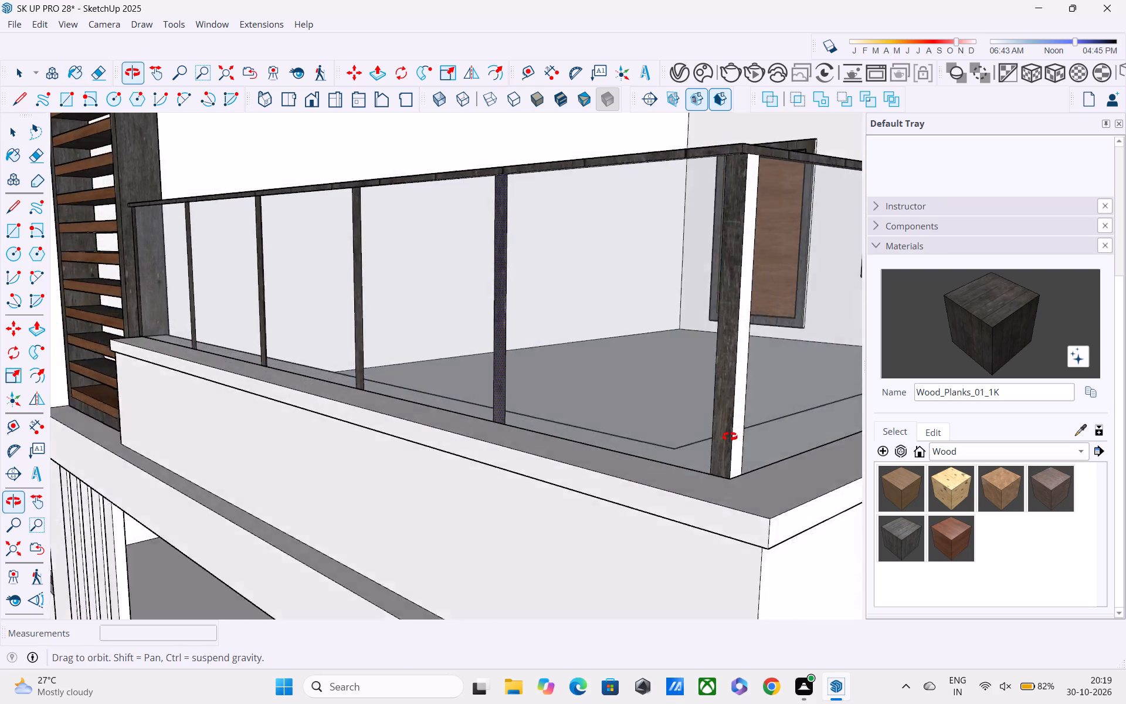
middle_click_drag(730, 436, 684, 431)
scroll(682, 422, "up", 2)
left_click(669, 411)
middle_click_drag(677, 441, 410, 456)
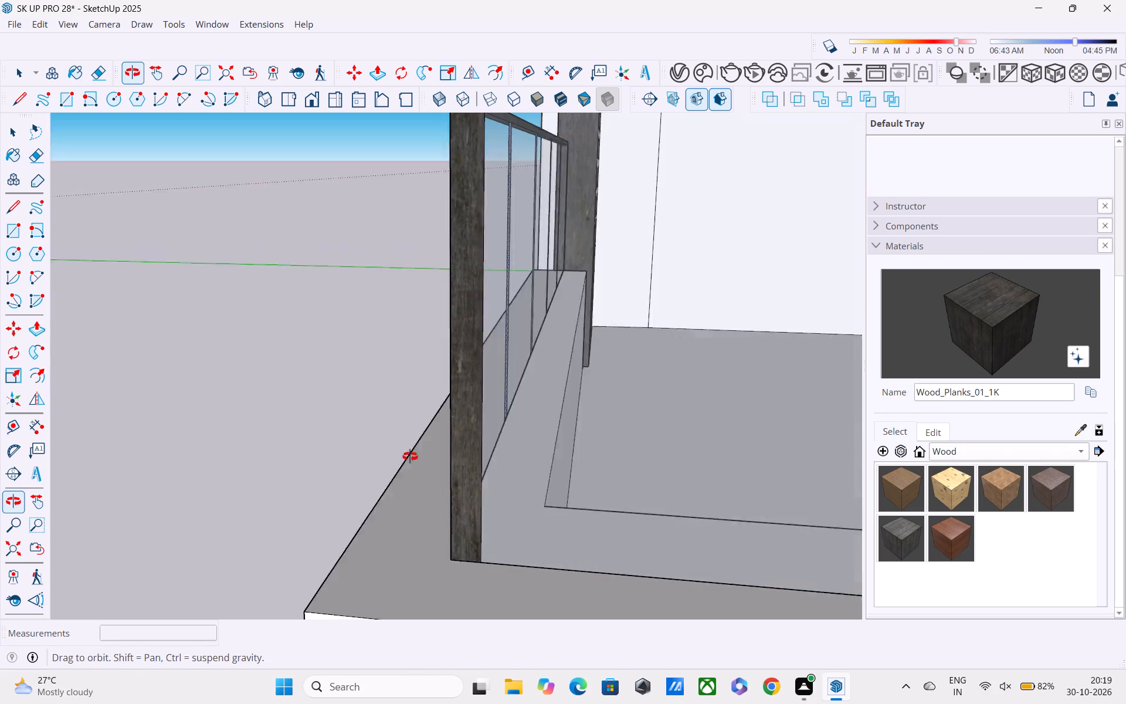
middle_click_drag(410, 456, 394, 445)
middle_click_drag(433, 459, 441, 544)
Paint the first two vertical strips after the corner on the longer railing panel with Wood_Planks_01_1K.
scroll(447, 542, "down", 5)
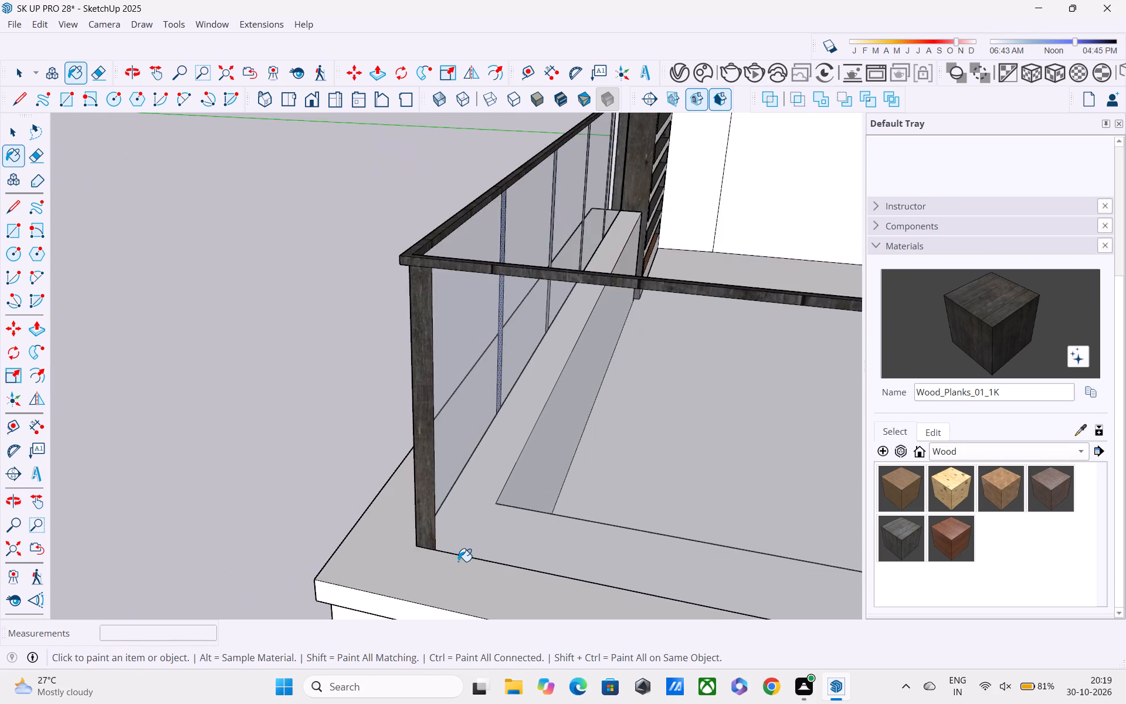
scroll(459, 561, "down", 5)
middle_click_drag(476, 580, 320, 451)
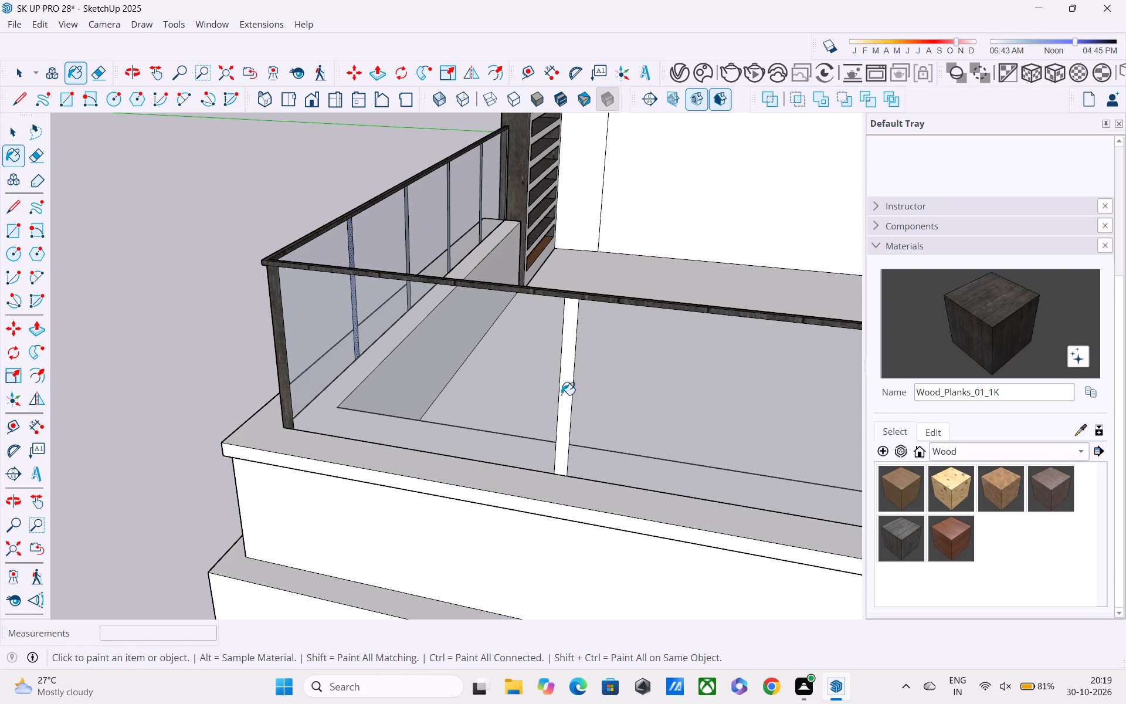
left_click(568, 404)
middle_click_drag(579, 424, 540, 493, "shift")
scroll(542, 480, "down", 1, "shift")
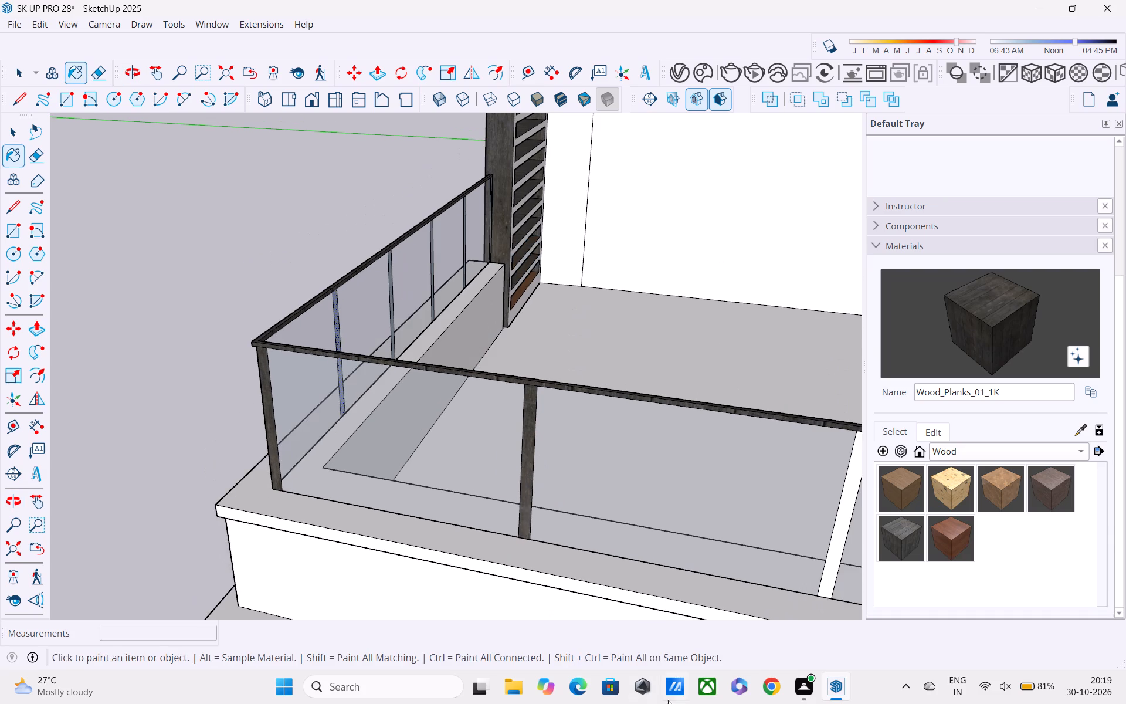
scroll(680, 595, "down", 1)
middle_click_drag(674, 588, 517, 455)
left_click(659, 404)
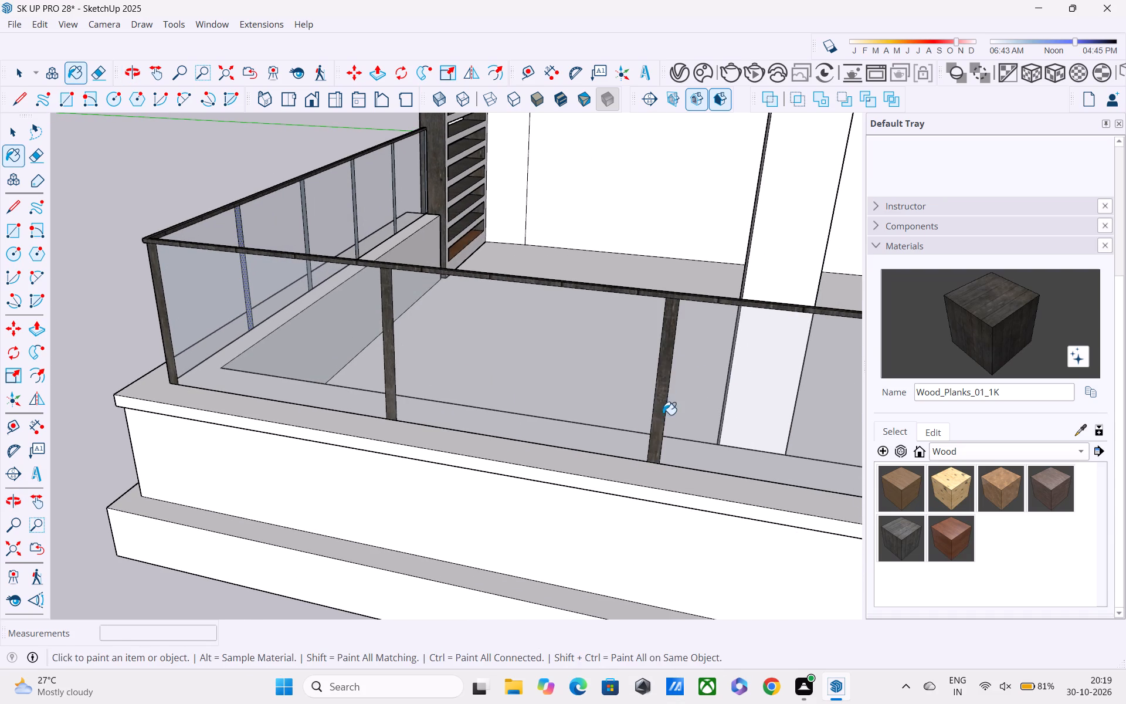
Paint the third and fourth vertical strips of the longer railing panel with Wood_Planks_01_1K.
middle_click_drag(665, 428, 544, 421, "shift")
scroll(857, 703, "down", 3)
middle_click_drag(757, 512, 662, 451, "shift")
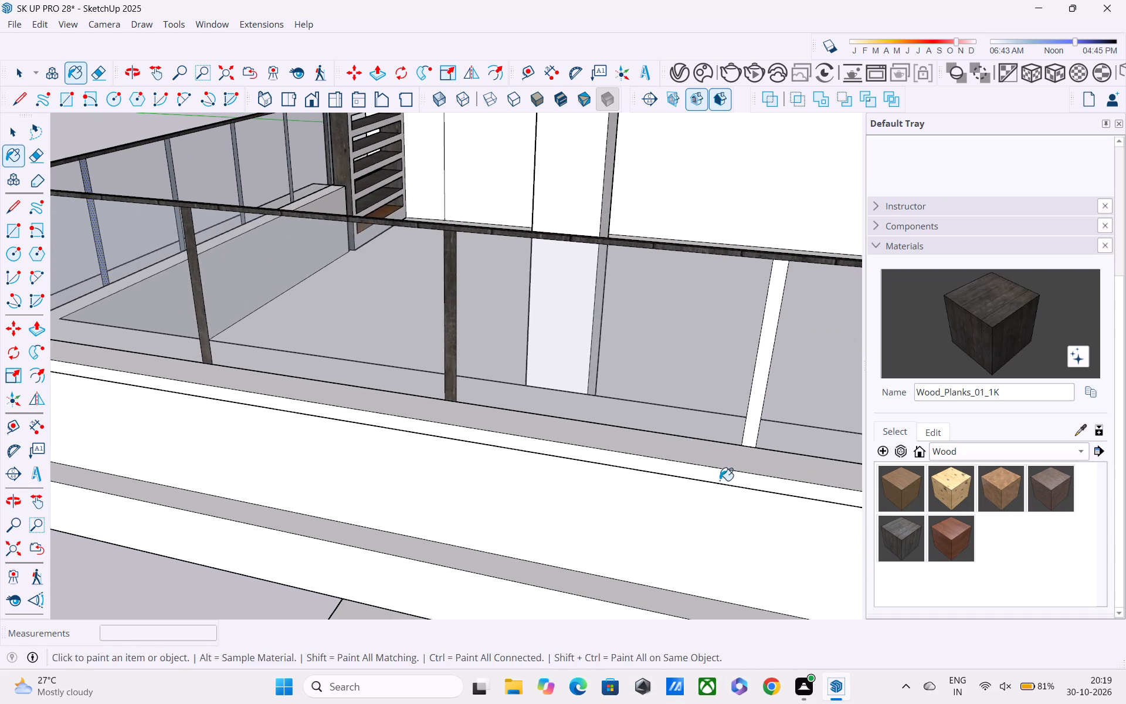
middle_click_drag(750, 553, 535, 529, "shift")
middle_click_drag(583, 551, 619, 658, "shift")
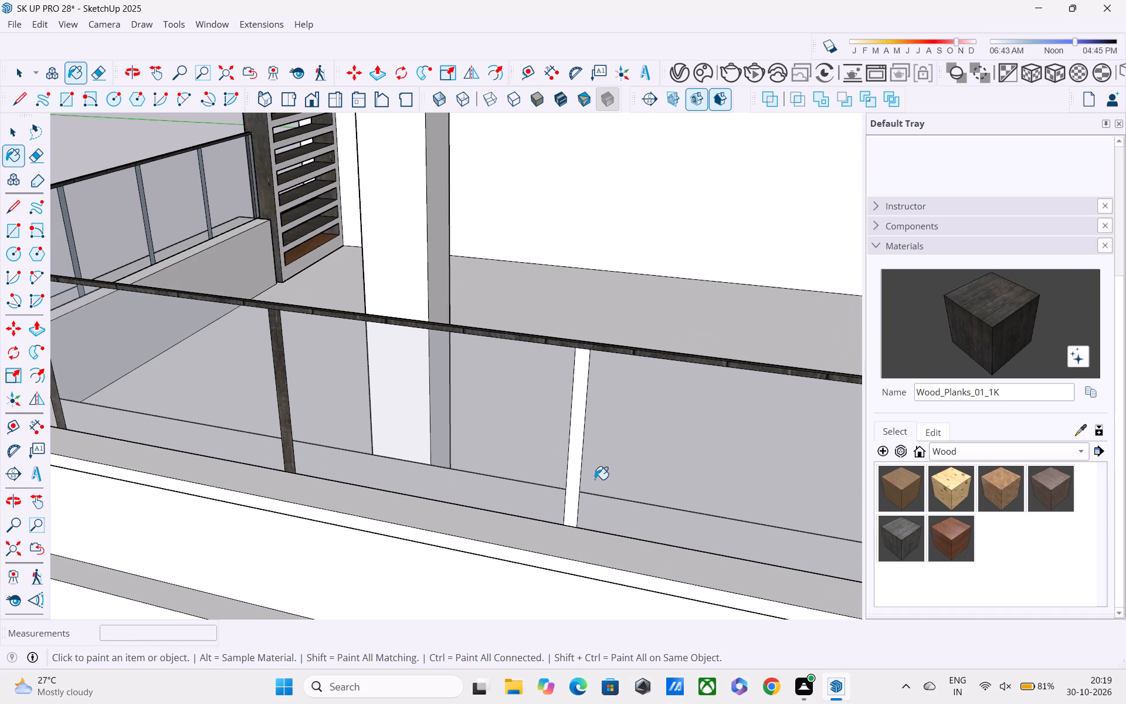
left_click(575, 476)
middle_click_drag(600, 509, 459, 546)
scroll(466, 575, "down", 5)
scroll(697, 559, "down", 1)
middle_click_drag(650, 522, 631, 469)
scroll(639, 478, "up", 3)
left_click(639, 478)
Paint the fifth vertical strip and the end strip of the longer railing panel with Wood_Planks_01_1K.
middle_click_drag(656, 505, 536, 455, "shift")
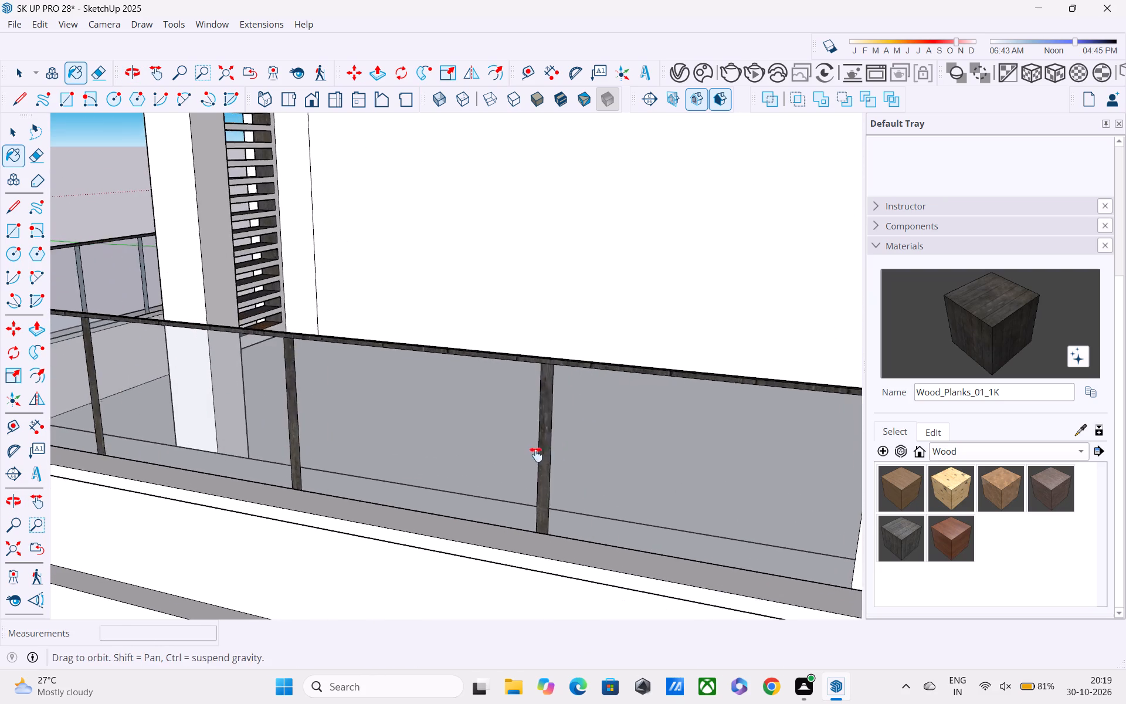
middle_click_drag(536, 455, 535, 455, "shift")
scroll(584, 515, "down", 3)
middle_click_drag(606, 549, 472, 478, "shift")
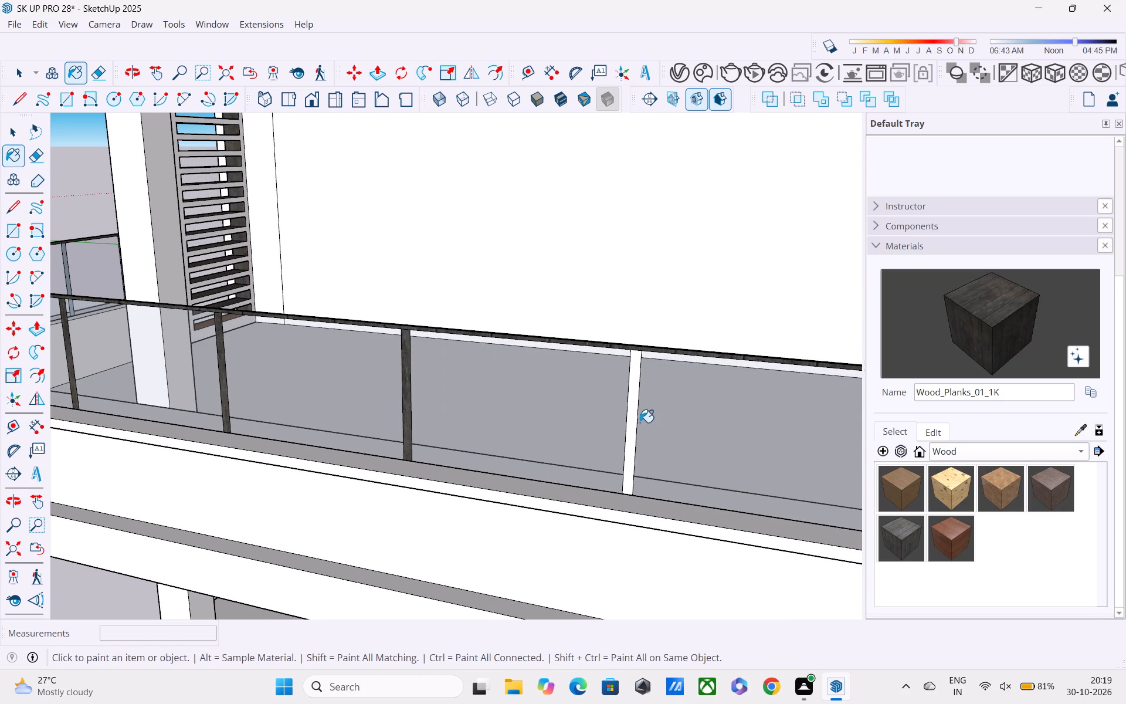
left_click(632, 421)
middle_click_drag(647, 452, 544, 452, "shift")
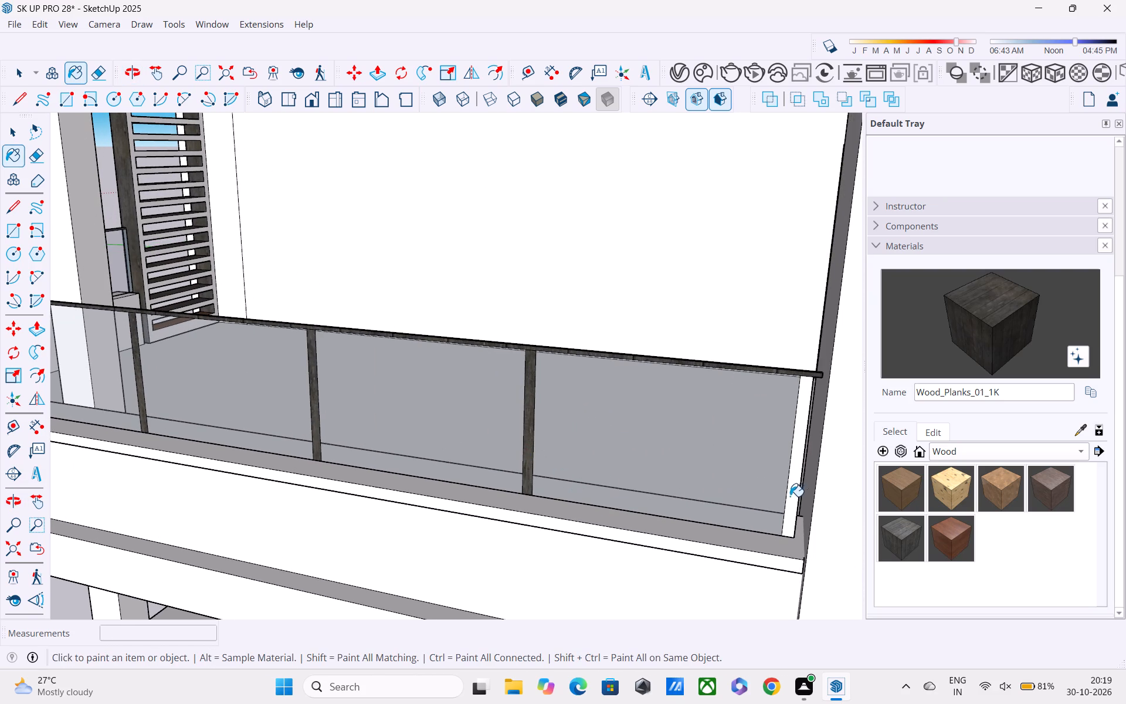
left_click(800, 472)
Examine the whole balcony railing, with its painted strips and glass, from outside the building.
middle_click_drag(854, 587, 954, 659)
scroll(954, 659, "down", 1)
scroll(620, 517, "down", 1)
middle_click_drag(637, 530, 897, 523)
scroll(757, 541, "down", 1)
scroll(897, 523, "up", 1)
scroll(874, 518, "down", 4)
scroll(645, 519, "down", 1)
middle_click_drag(647, 517, 735, 419)
scroll(750, 432, "down", 6)
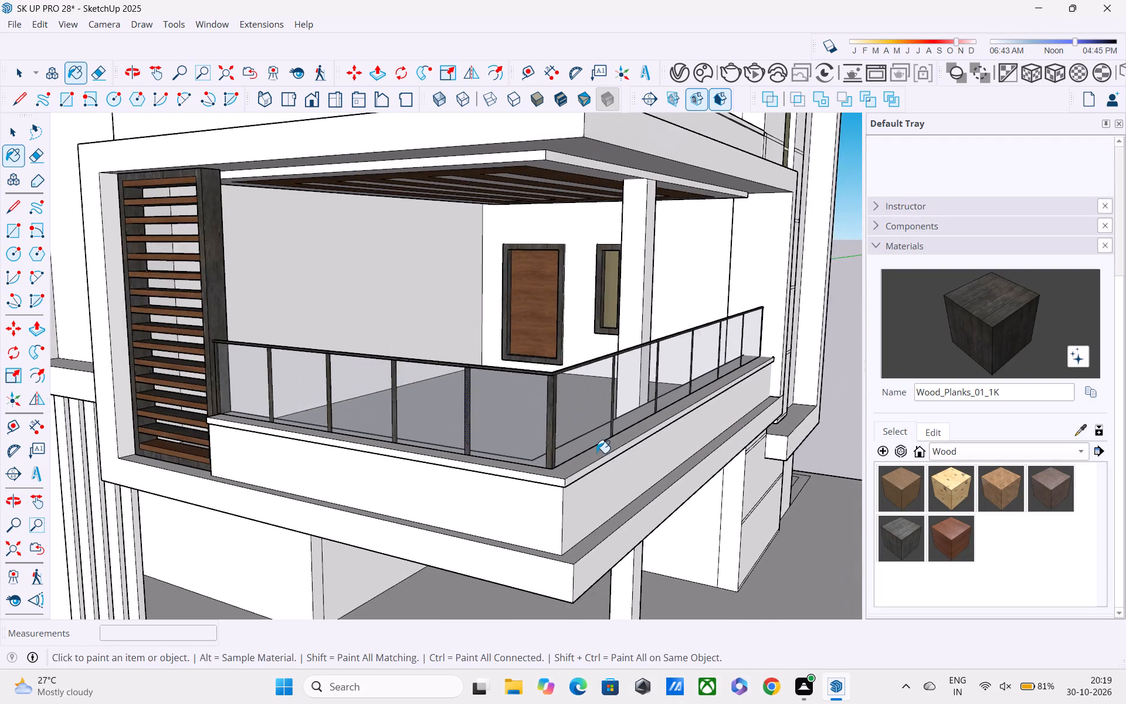
middle_click_drag(608, 462, 682, 451)
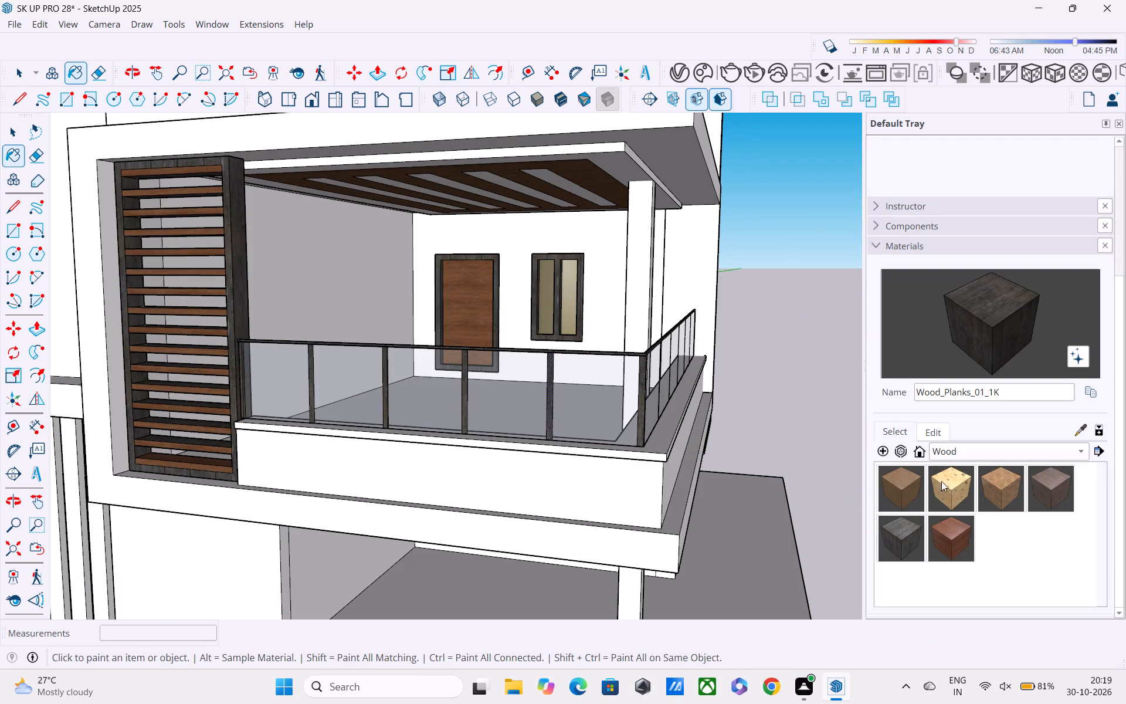
Sample the Default material from the white parapet wall below the railing.
left_click(1081, 427)
left_click(633, 493)
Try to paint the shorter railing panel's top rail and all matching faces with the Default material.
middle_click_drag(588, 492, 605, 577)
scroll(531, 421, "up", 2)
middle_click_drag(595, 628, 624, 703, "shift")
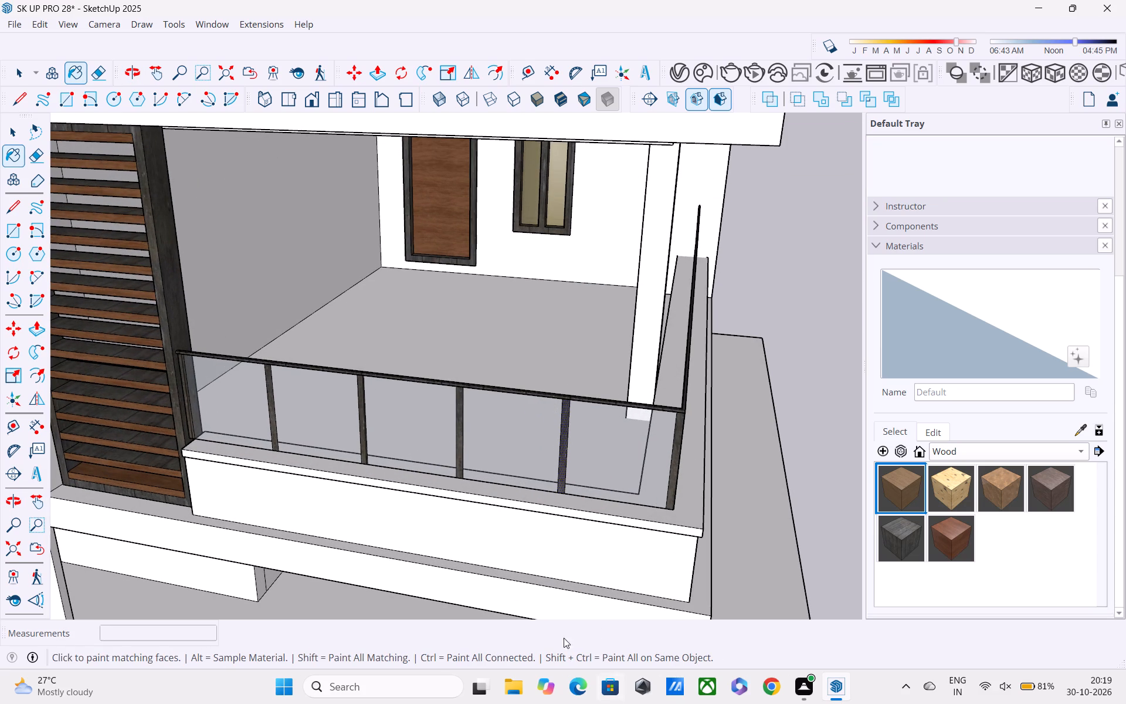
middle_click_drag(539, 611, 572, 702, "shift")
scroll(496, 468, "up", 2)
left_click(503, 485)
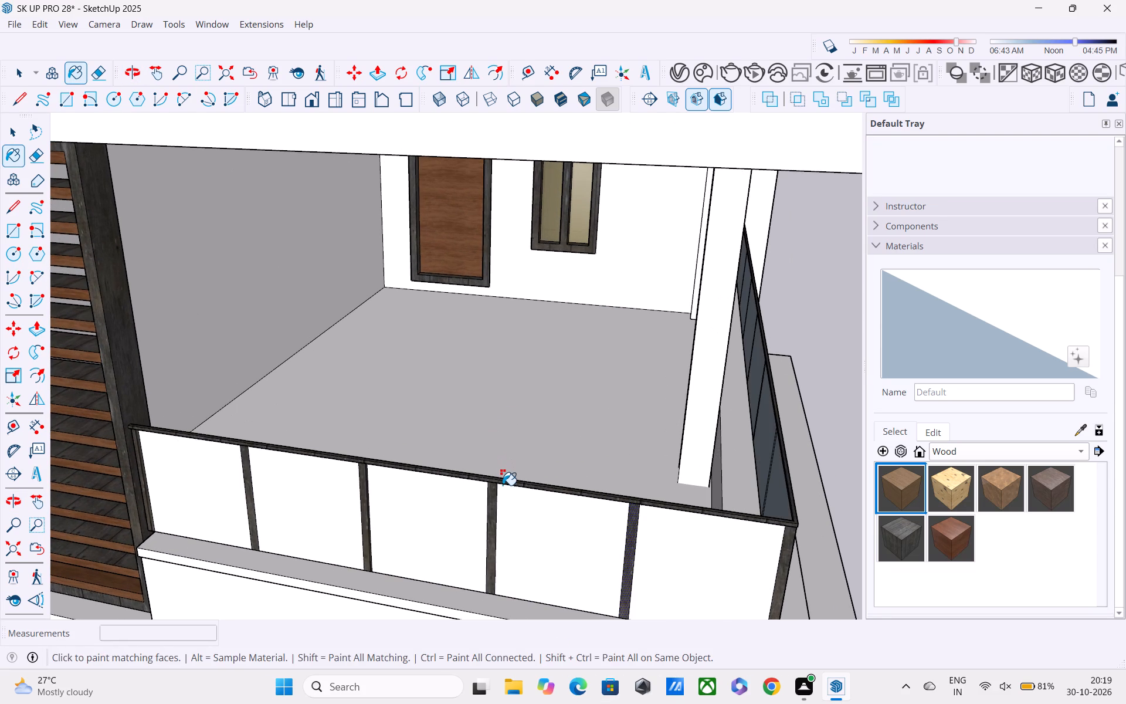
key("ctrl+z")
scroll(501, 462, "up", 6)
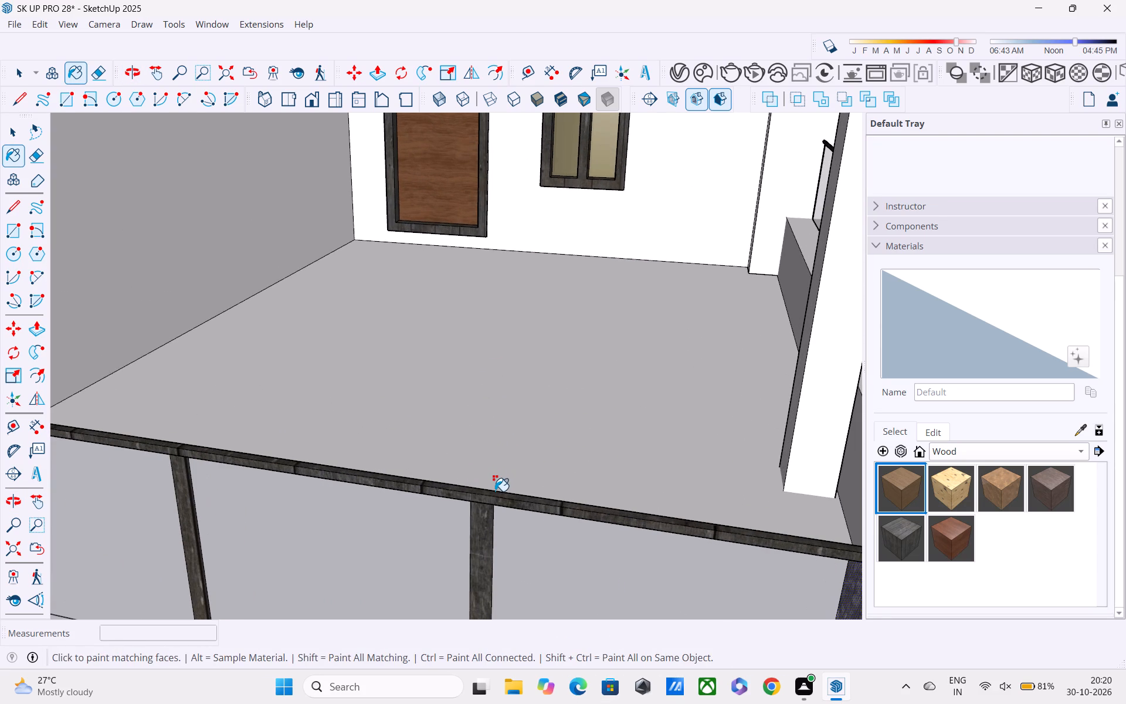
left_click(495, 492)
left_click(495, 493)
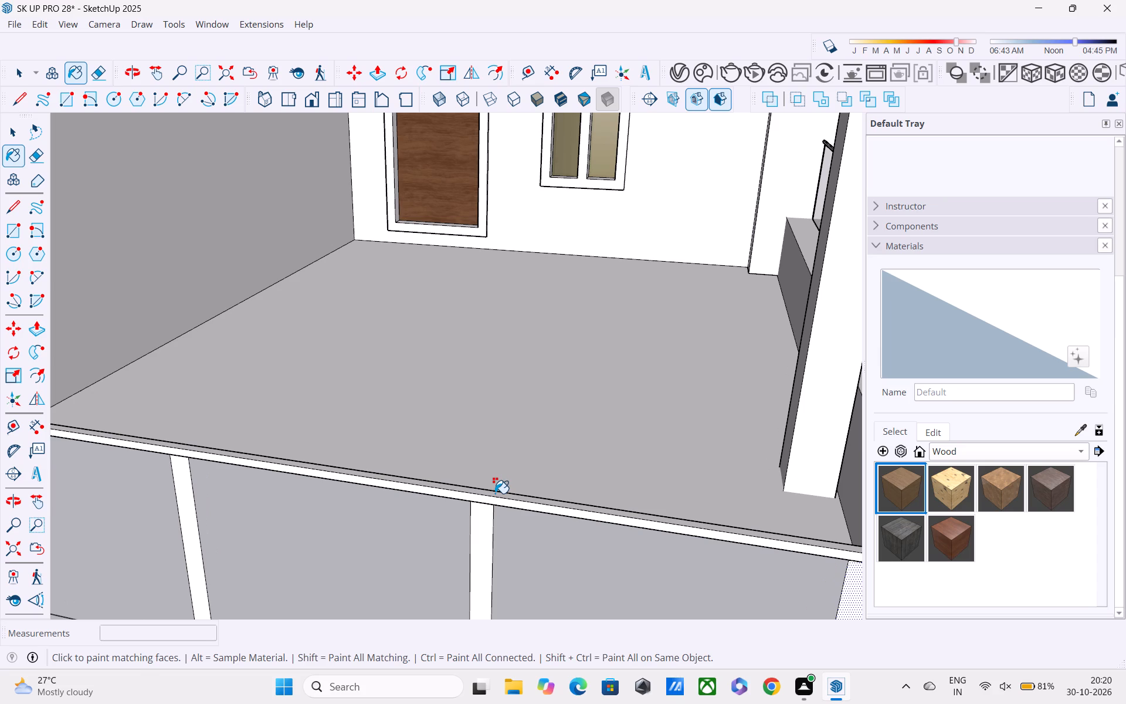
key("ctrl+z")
Select the front face of the shorter panel's top rail and paint the rail with the Default material.
key("space")
double_click(493, 499)
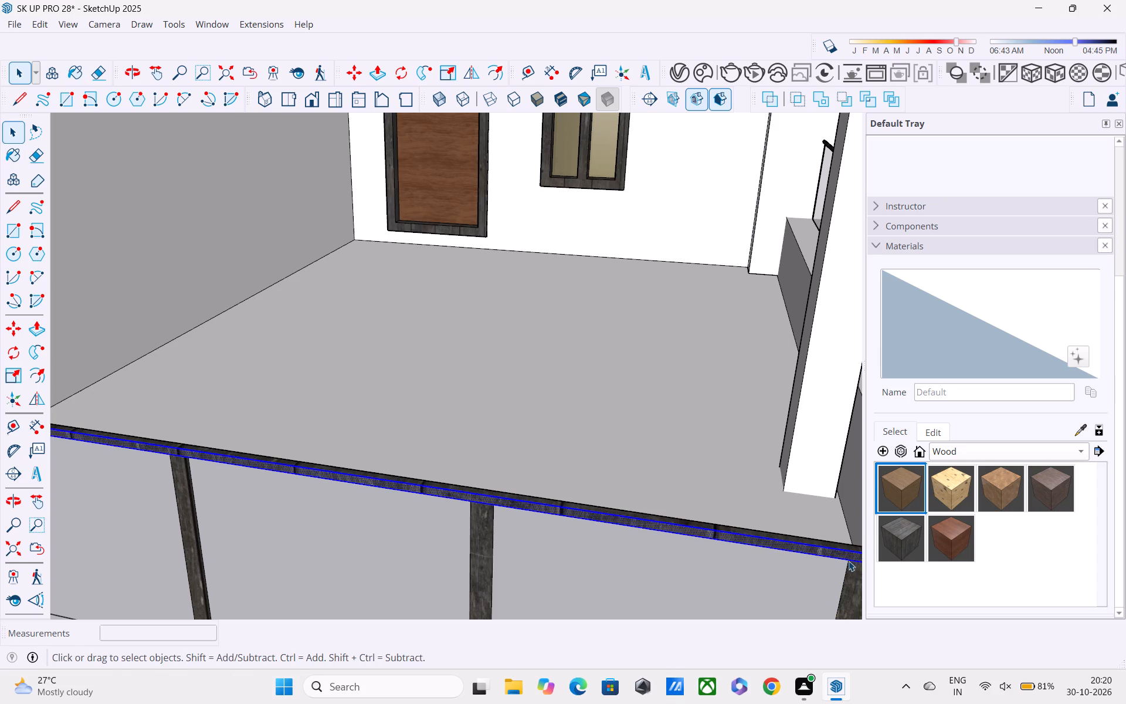
left_click(995, 329)
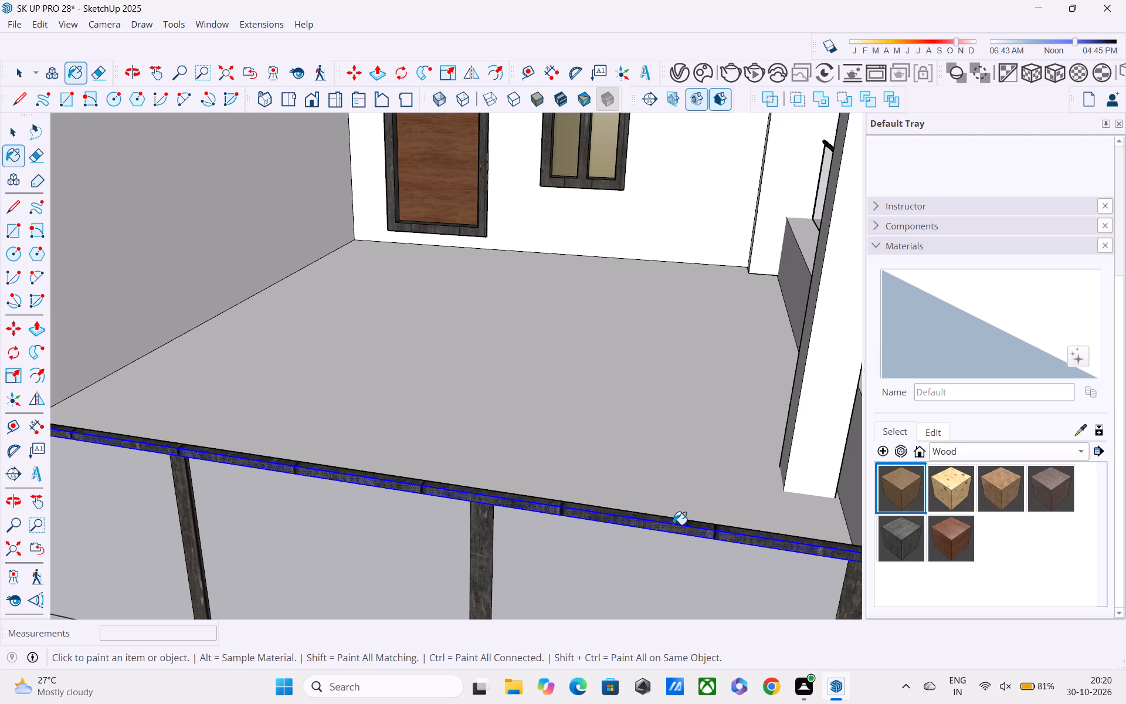
left_click(671, 530)
left_click(671, 521)
Paint the remaining faces of the balcony railing's top rail, around the corner and along the longer panel, with the Default material.
middle_click_drag(671, 521, 661, 521)
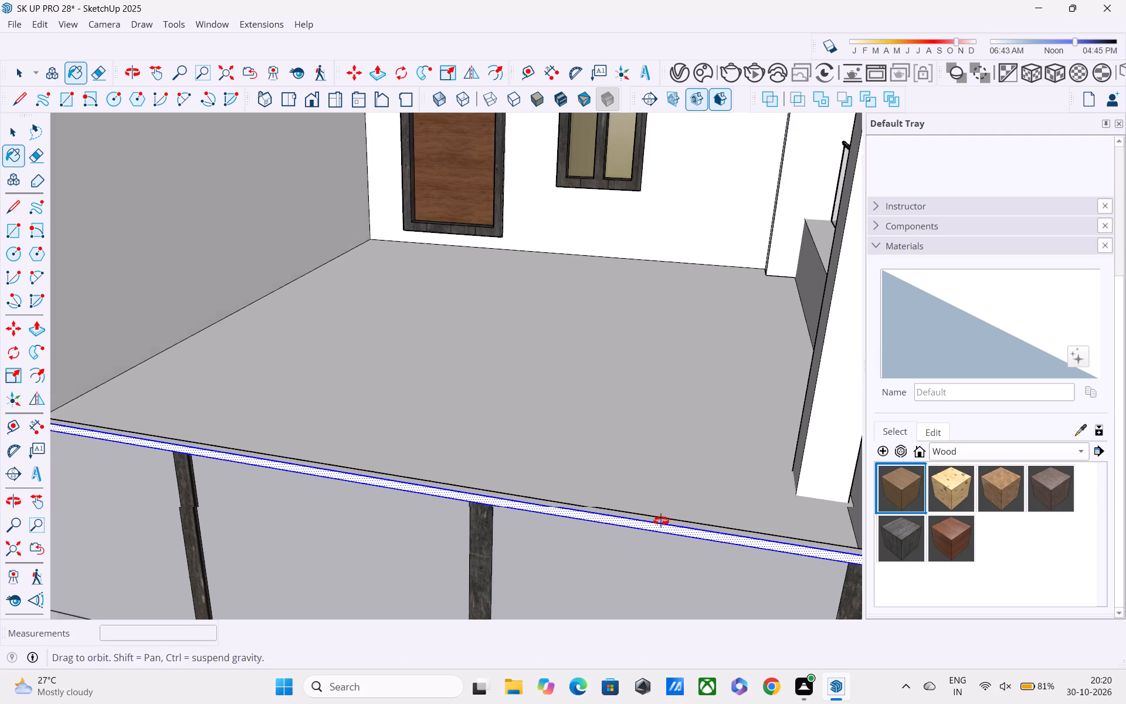
middle_click_drag(661, 521, 420, 391)
scroll(416, 403, "down", 4)
middle_click_drag(485, 491, 395, 495)
scroll(370, 461, "up", 2)
left_click(359, 485)
middle_click_drag(359, 484, 310, 541)
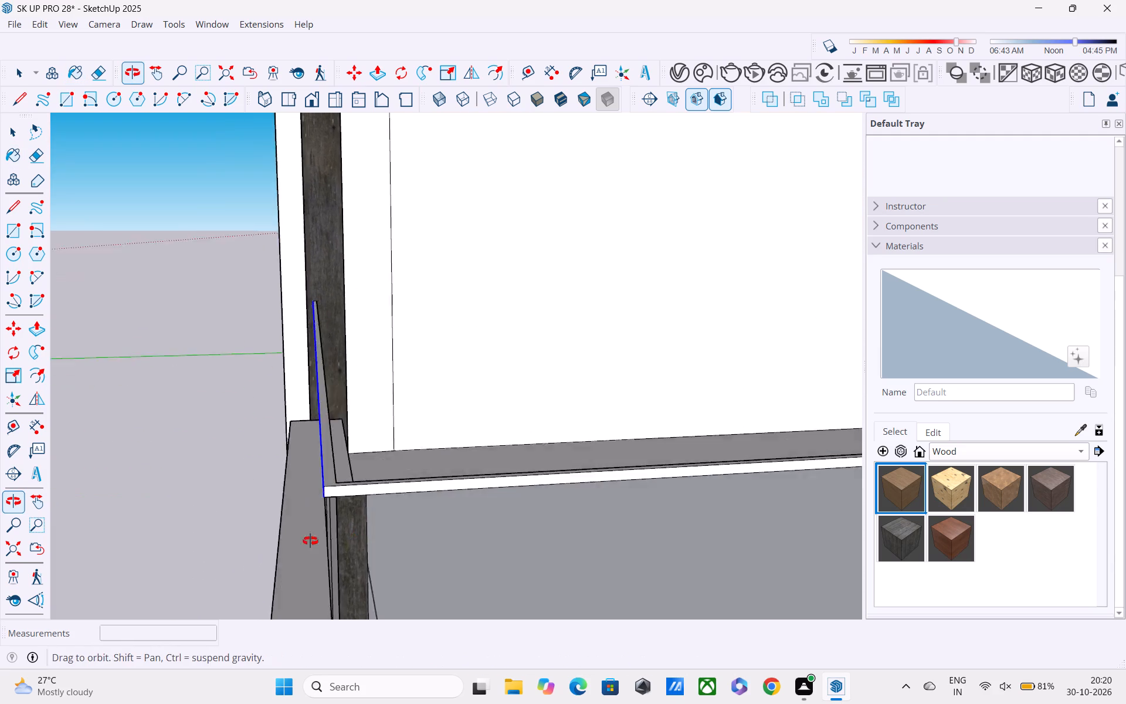
middle_click_drag(310, 541, 236, 478)
scroll(377, 465, "up", 3)
left_click(371, 462)
middle_click_drag(386, 489, 375, 540)
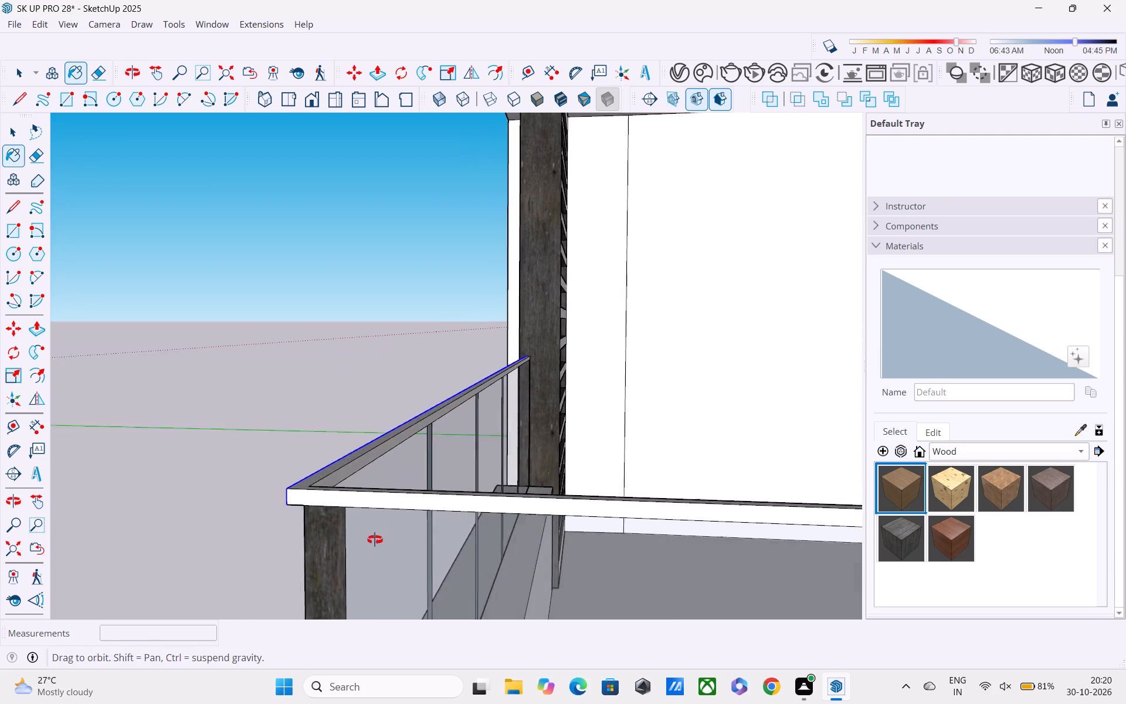
middle_click_drag(375, 540, 368, 550)
scroll(368, 513, "up", 3)
middle_click_drag(367, 512, 32, 566)
middle_click_drag(548, 490, 472, 482)
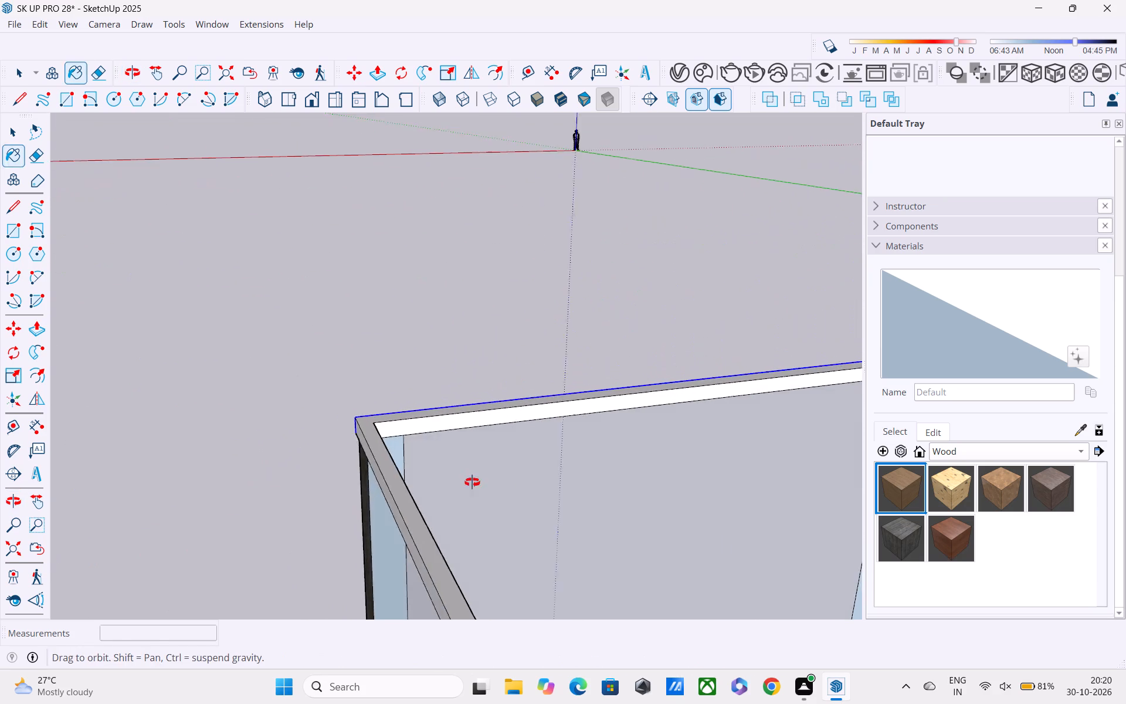
middle_click_drag(472, 482, 361, 416)
left_click(359, 444)
middle_click_drag(379, 469, 794, 465)
Examine the painted balcony railing from several sides, inside and outside, and clear the selection.
scroll(659, 521, "down", 1)
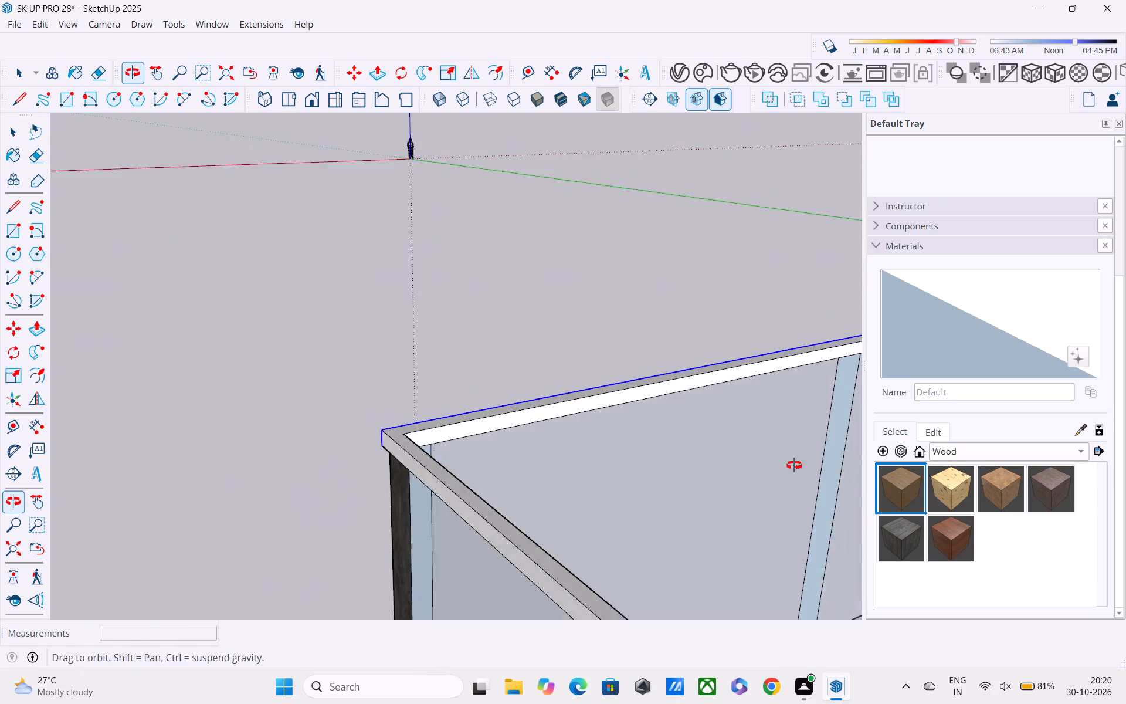
middle_click_drag(794, 465, 775, 472)
scroll(833, 449, "down", 5)
scroll(788, 474, "down", 3)
middle_click_drag(784, 474, 401, 363, "shift")
scroll(399, 361, "up", 1, "shift")
scroll(396, 361, "down", 3)
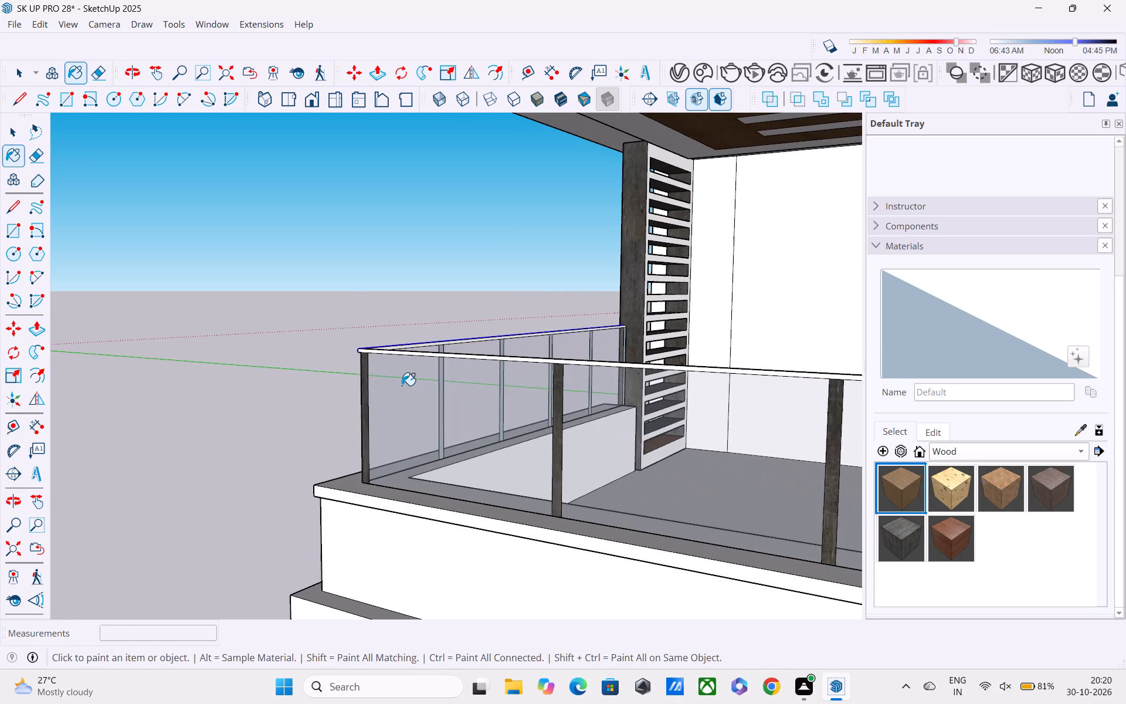
scroll(402, 385, "down", 2)
scroll(228, 427, "down", 5)
middle_click_drag(545, 418, 530, 417, "shift")
scroll(425, 435, "up", 3)
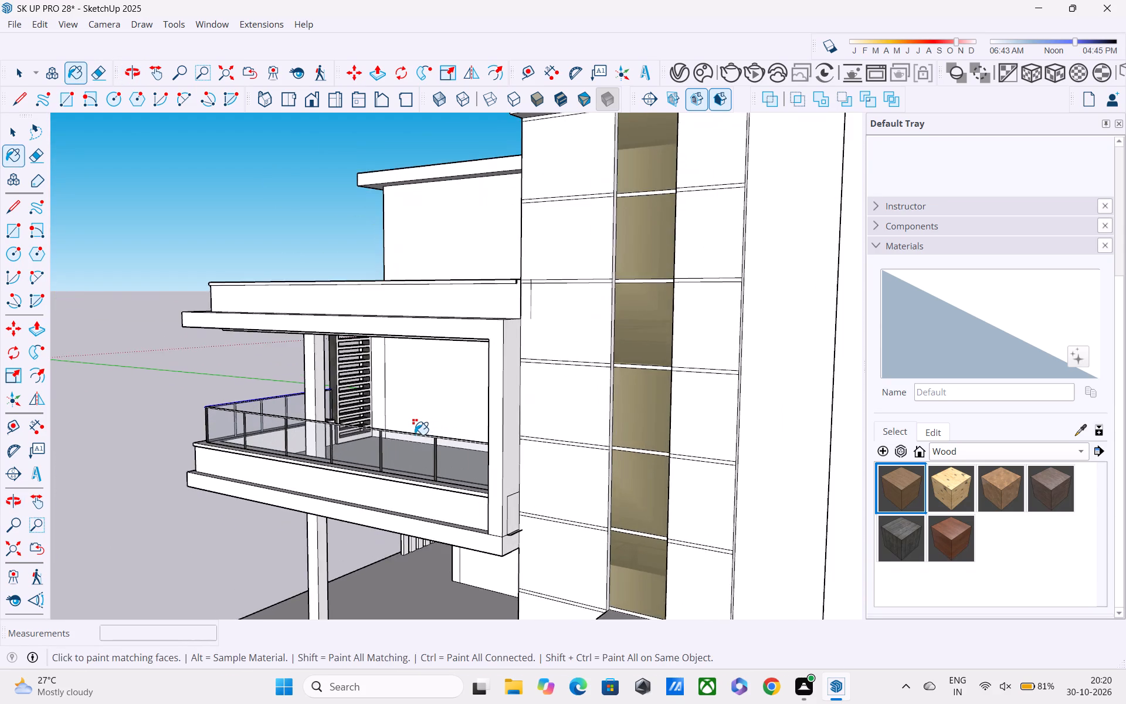
scroll(415, 435, "up", 8)
middle_click_drag(413, 440, 435, 504)
scroll(423, 475, "up", 9)
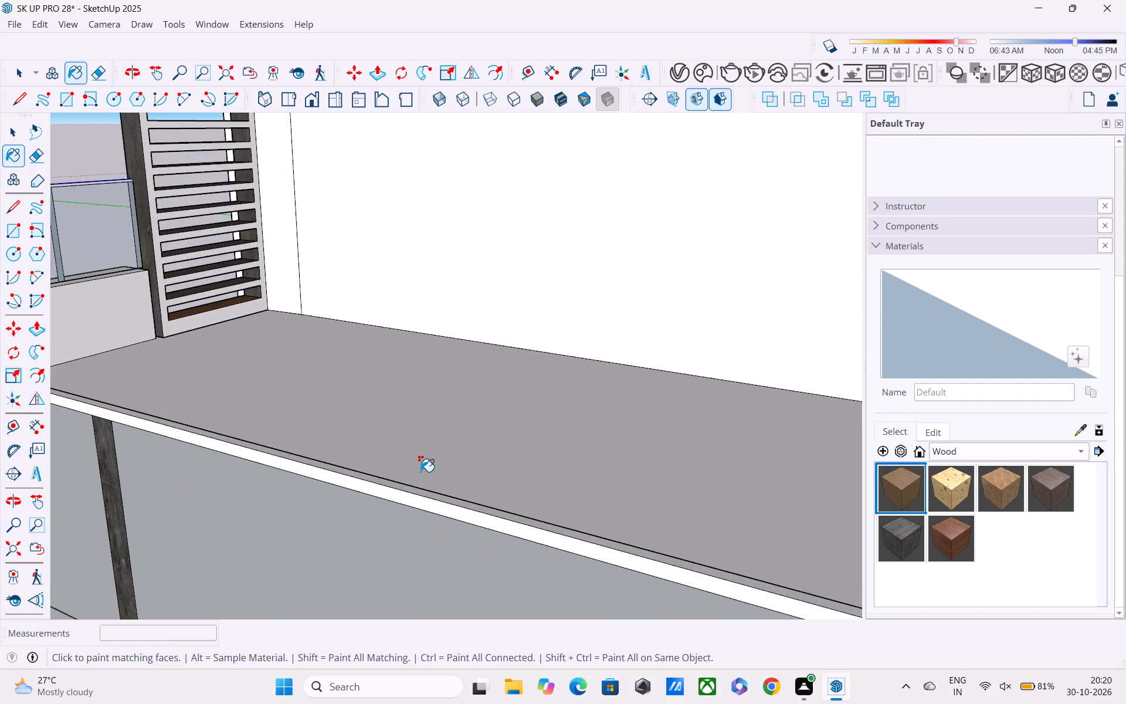
scroll(420, 472, "up", 3)
middle_click_drag(420, 472, 389, 478)
scroll(389, 476, "down", 8, "shift")
middle_click_drag(388, 475, 335, 475)
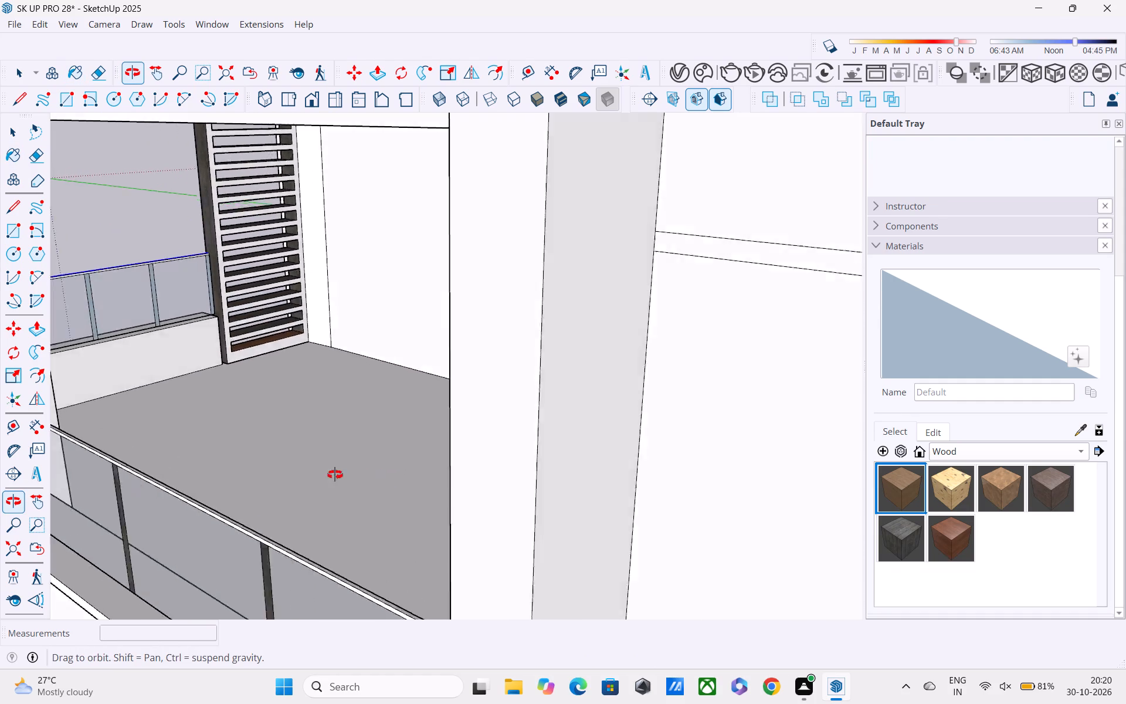
middle_click_drag(335, 475, 670, 499)
scroll(662, 492, "down", 5)
middle_click_drag(639, 486, 646, 459)
scroll(646, 459, "up", 1)
scroll(646, 459, "down", 4)
scroll(640, 471, "up", 1)
middle_click_drag(643, 476, 1074, 500)
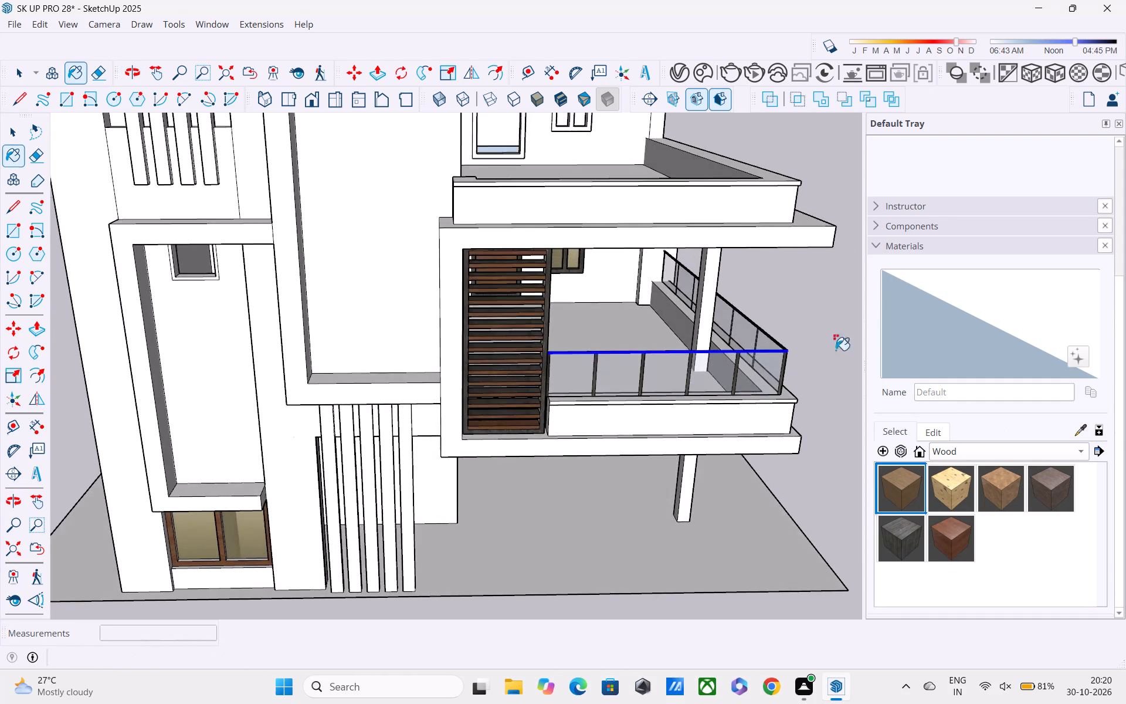
scroll(829, 348, "up", 3)
scroll(737, 334, "up", 8)
scroll(730, 360, "down", 1)
scroll(730, 360, "up", 3)
middle_click_drag(751, 362, 774, 390)
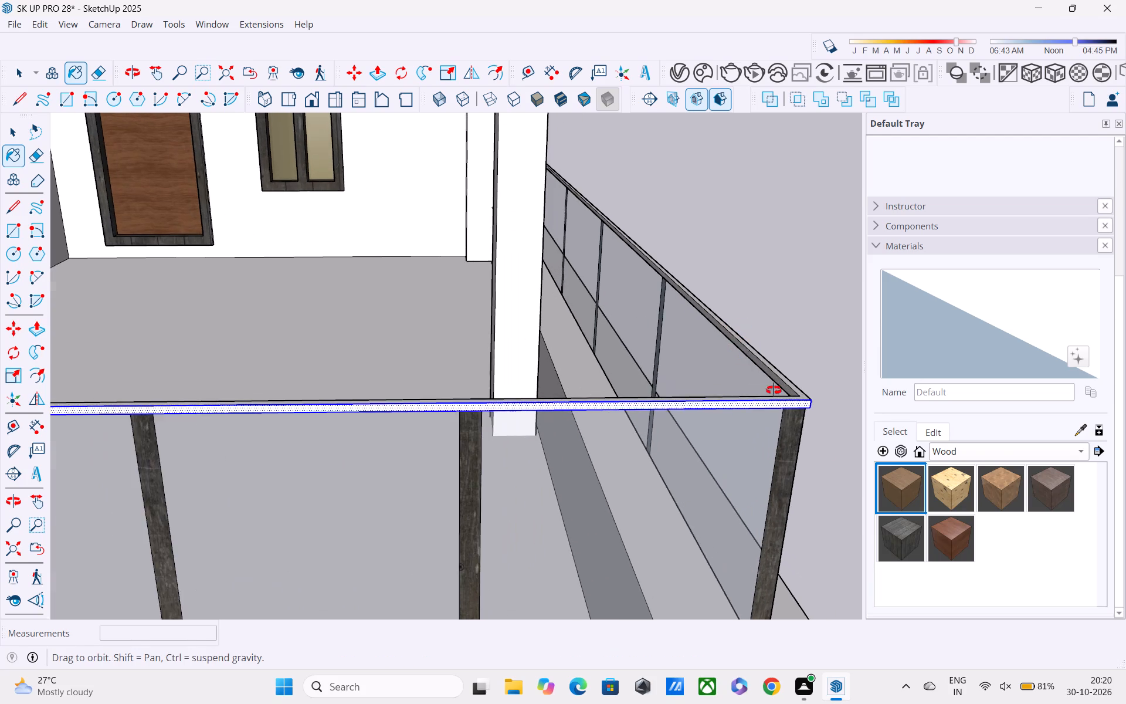
middle_click_drag(774, 390, 924, 495)
scroll(680, 350, "up", 3)
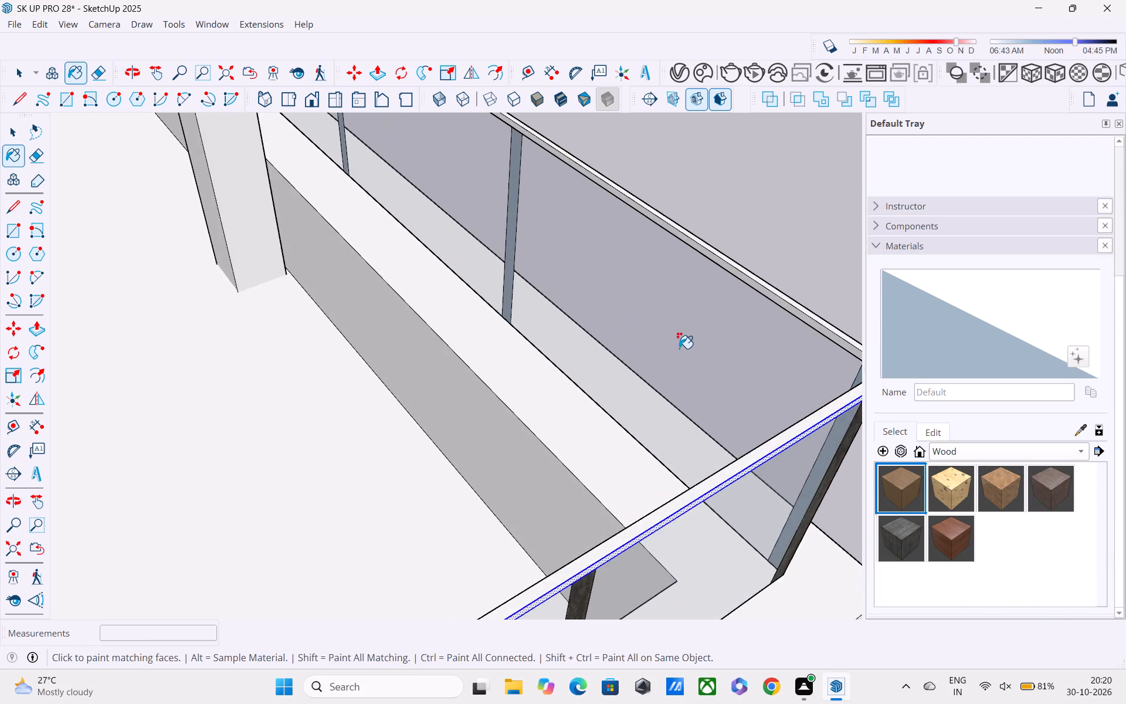
middle_click_drag(685, 363, 644, 289)
scroll(643, 294, "down", 5)
scroll(642, 348, "down", 5)
key("space")
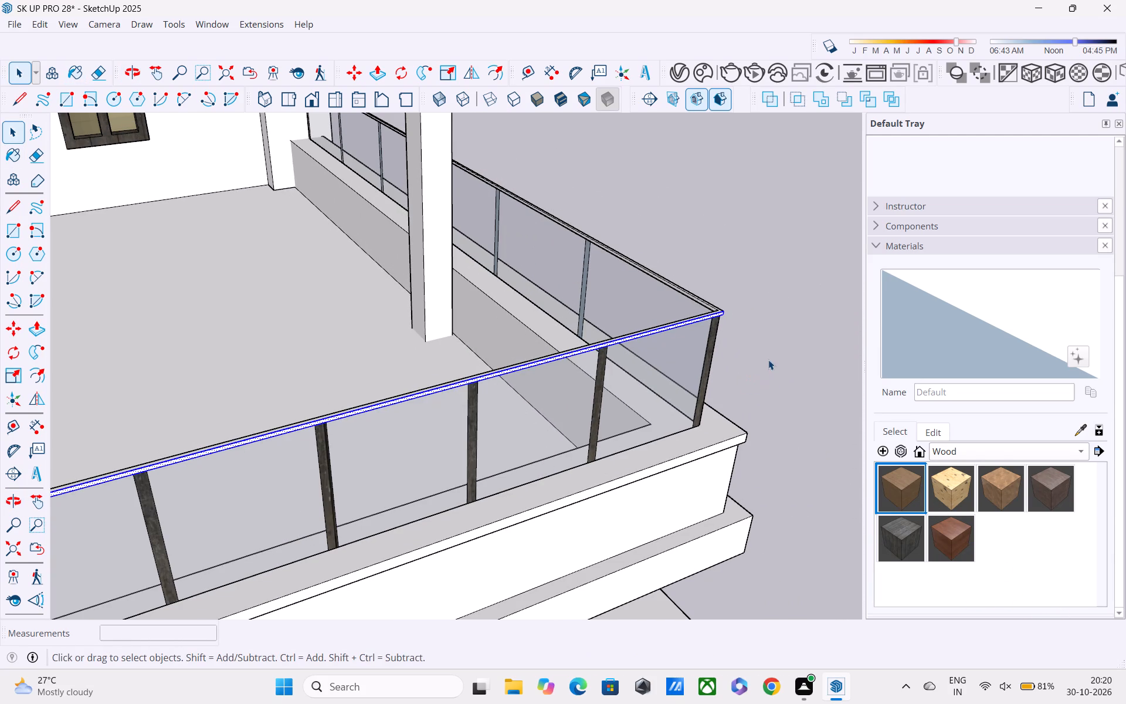
left_click(768, 360)
Draw a 2.5' vertical line up from the outer corner of the upper terrace's parapet top.
middle_click_drag(761, 373, 657, 277)
scroll(657, 276, "up", 1)
scroll(652, 273, "down", 8)
middle_click_drag(673, 324, 679, 364, "shift")
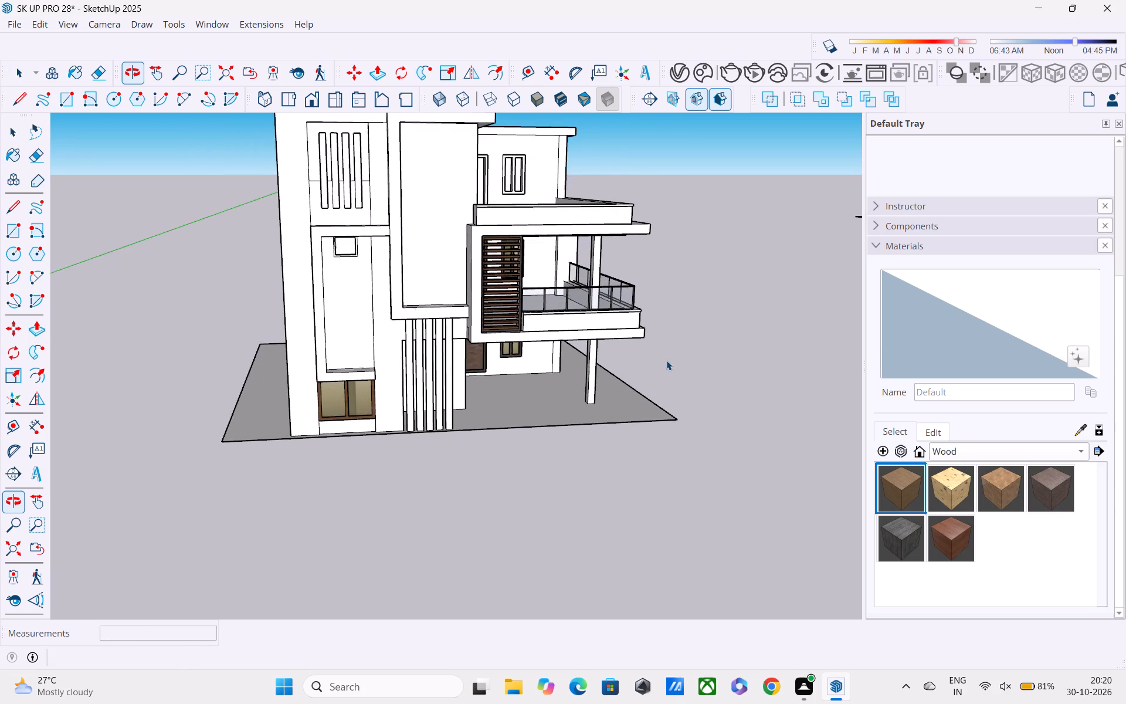
scroll(648, 345, "down", 3)
middle_click_drag(647, 344, 436, 392)
scroll(557, 305, "up", 3)
middle_click_drag(555, 303, 548, 303)
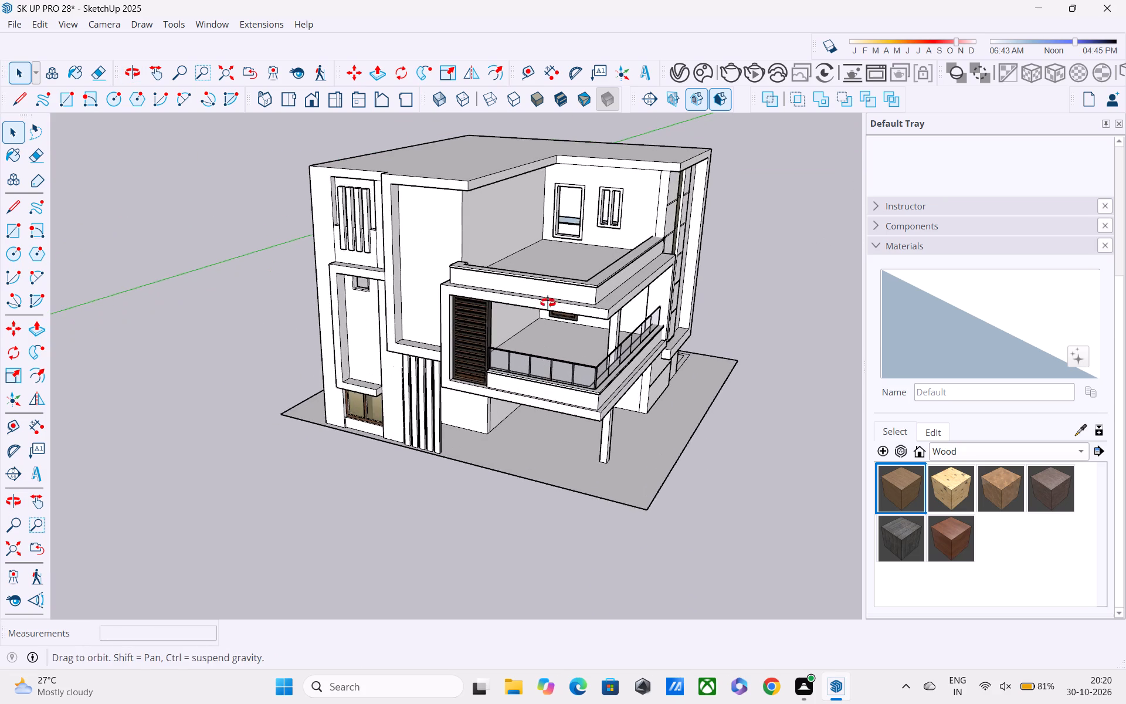
middle_click_drag(548, 303, 484, 378)
scroll(623, 323, "up", 3)
middle_click_drag(617, 323, 635, 432, "shift")
scroll(586, 469, "up", 6)
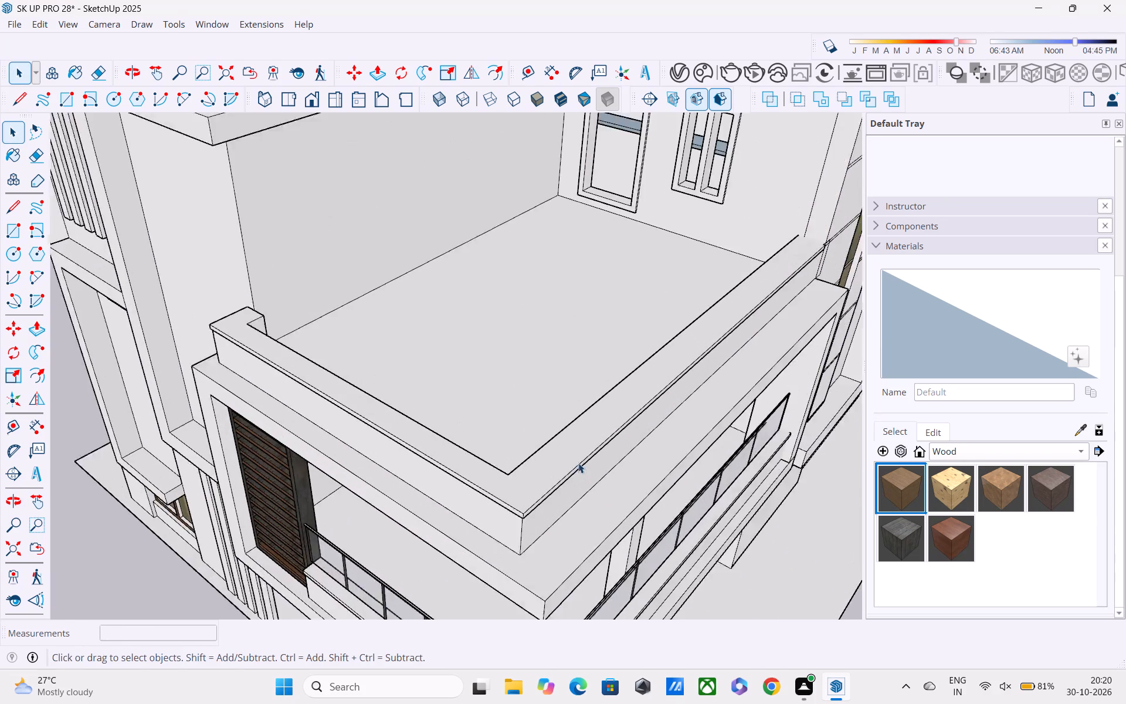
scroll(578, 463, "up", 2)
middle_click_drag(562, 455, 450, 427)
middle_click_drag(446, 425, 510, 532, "shift")
scroll(506, 527, "down", 4)
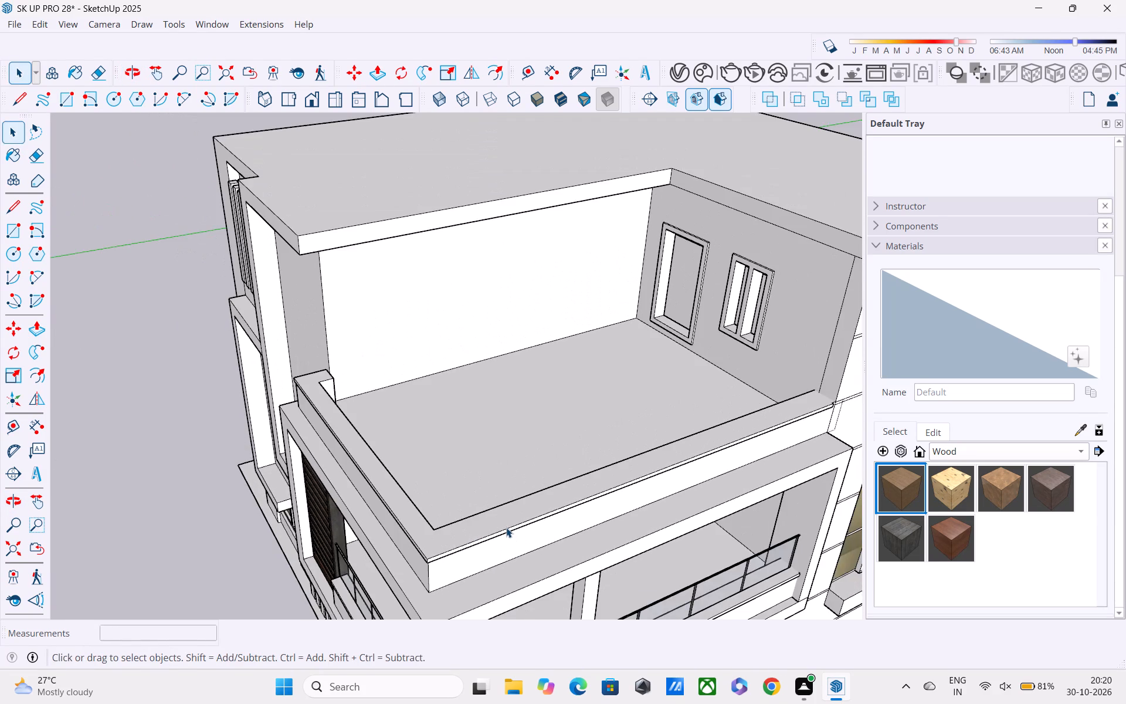
scroll(506, 527, "up", 1)
key("l")
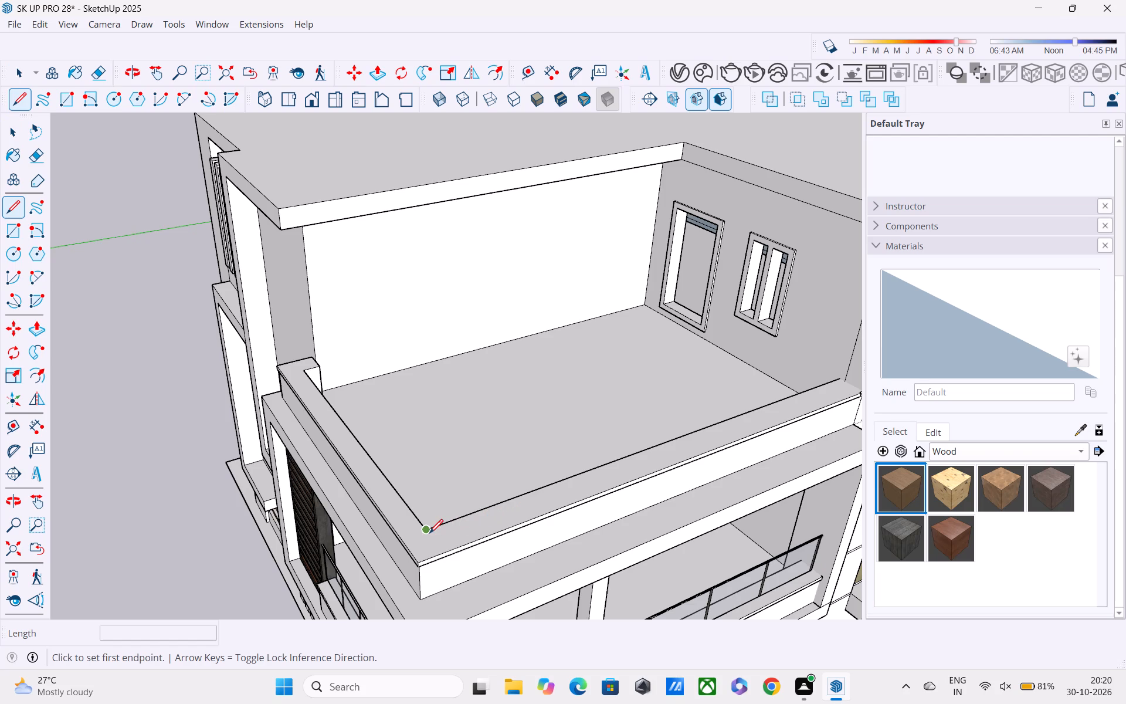
scroll(427, 543, "up", 9)
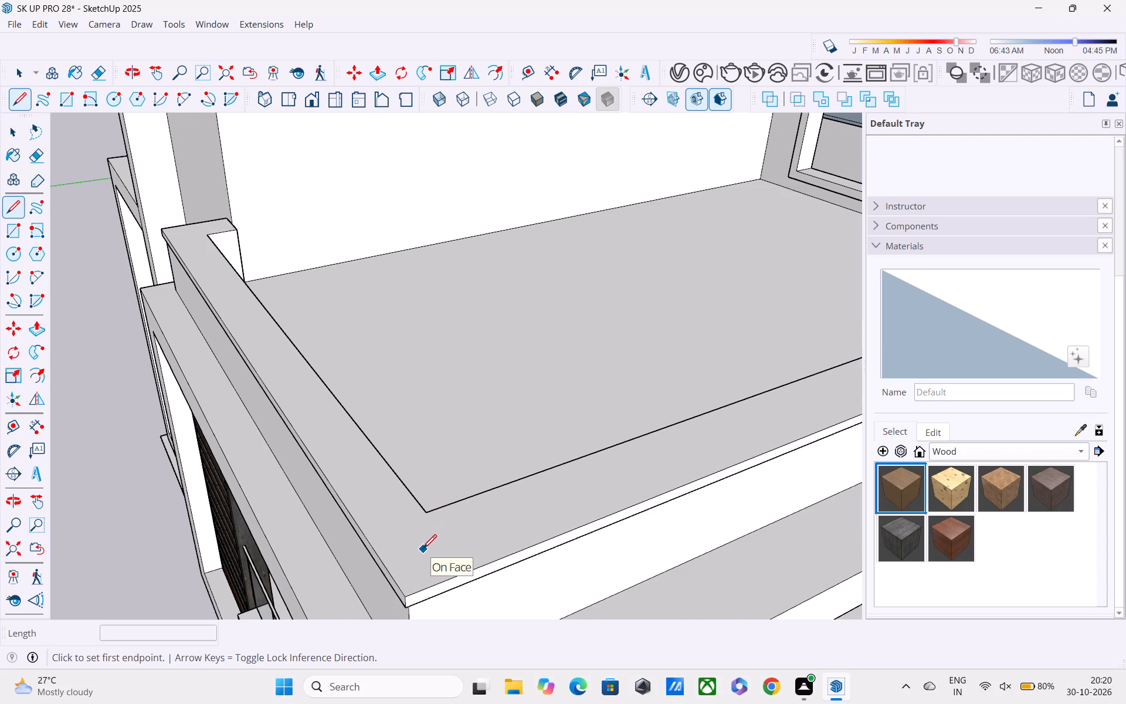
left_click(423, 550)
middle_click_drag(411, 418, 425, 383)
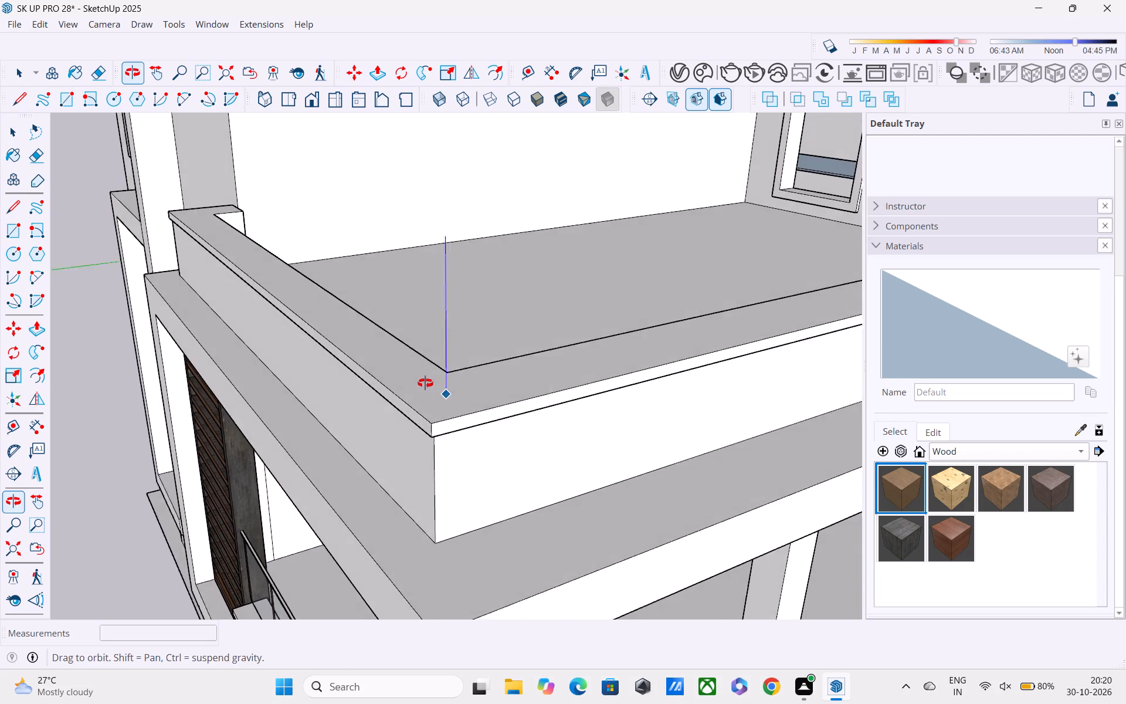
middle_click_drag(425, 383, 476, 488)
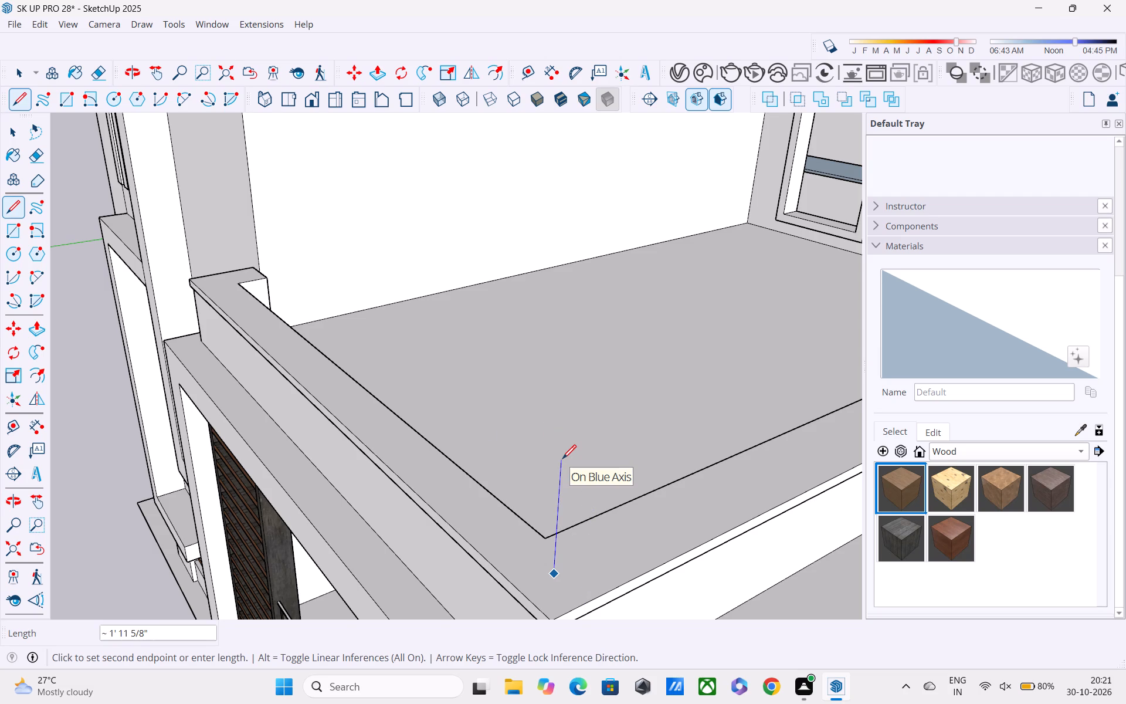
type("2.5'")
key("Return")
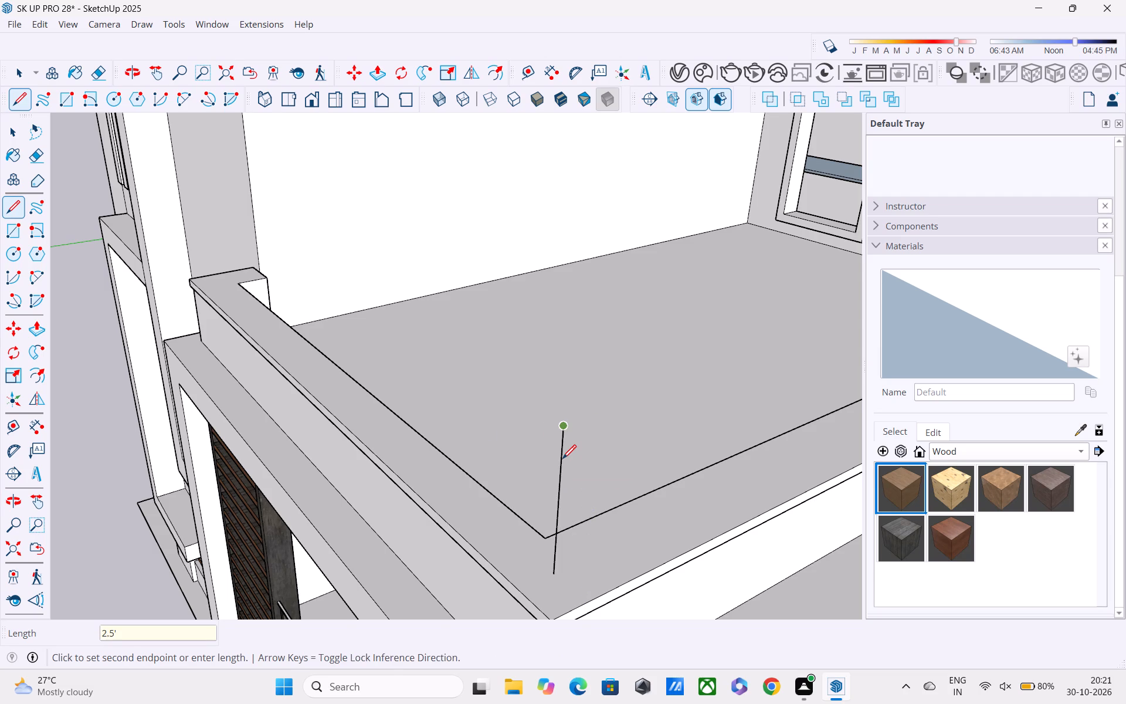
Draw a line about 24' long on the green axis from the vertical line's top to the building wall.
scroll(562, 460, "up", 1)
left_click(561, 425)
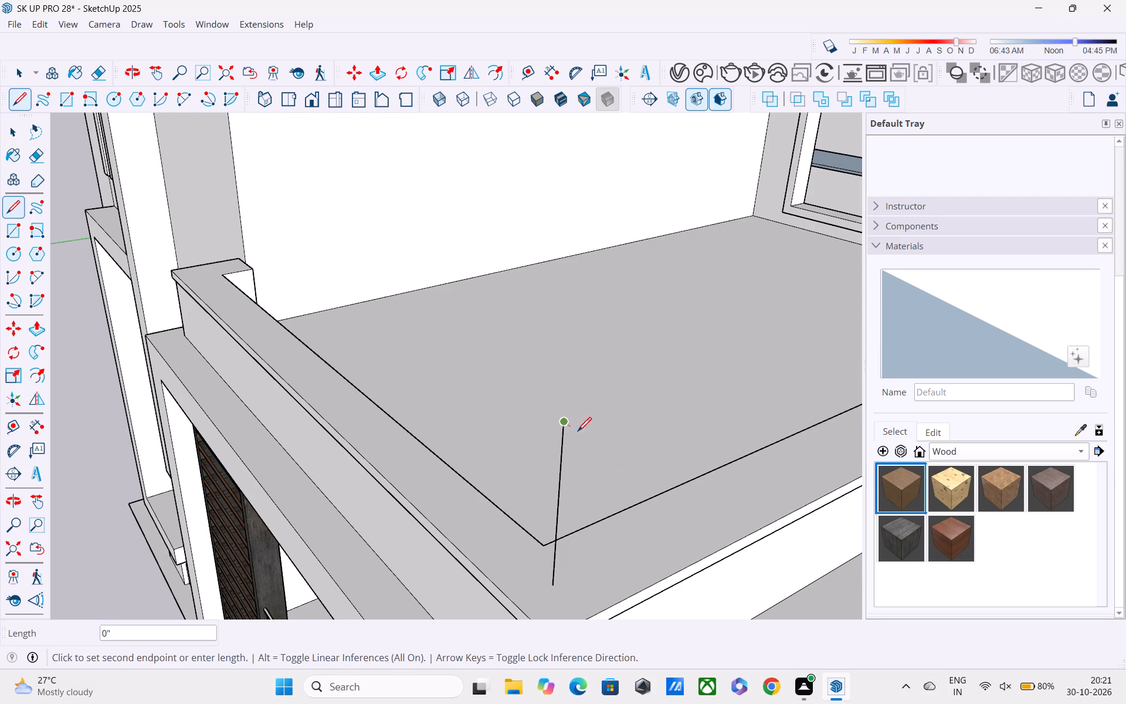
scroll(620, 414, "down", 1)
scroll(544, 442, "down", 5)
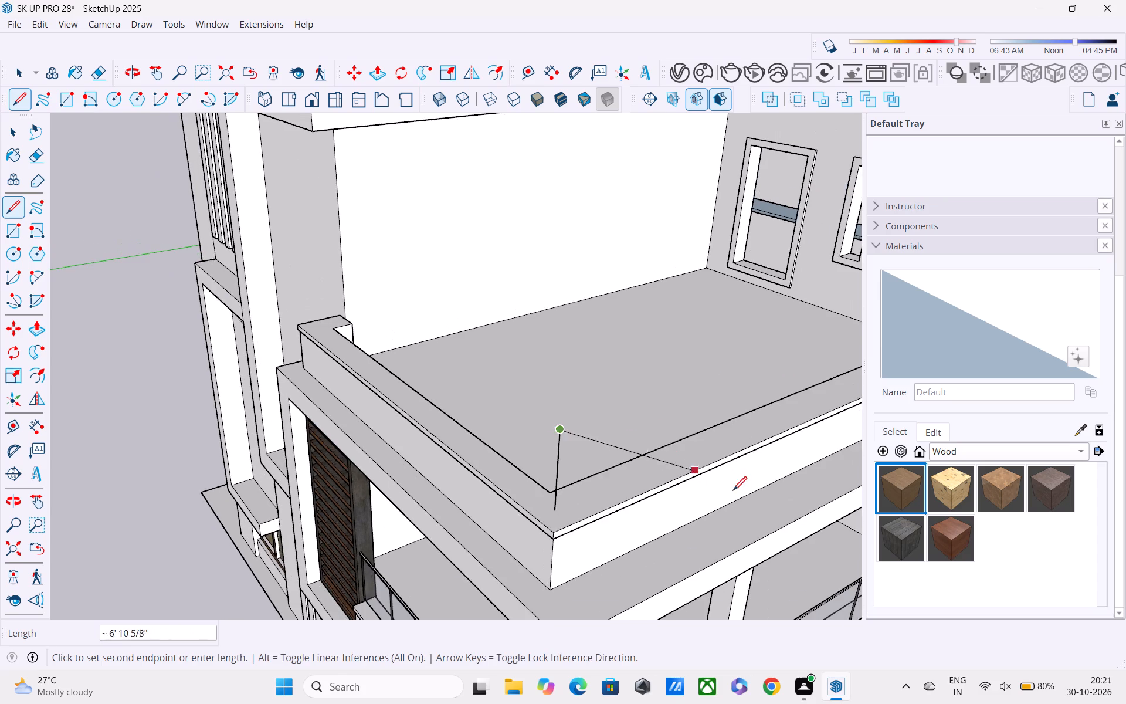
middle_click_drag(706, 465, 511, 434)
middle_click_drag(568, 459, 409, 560, "shift")
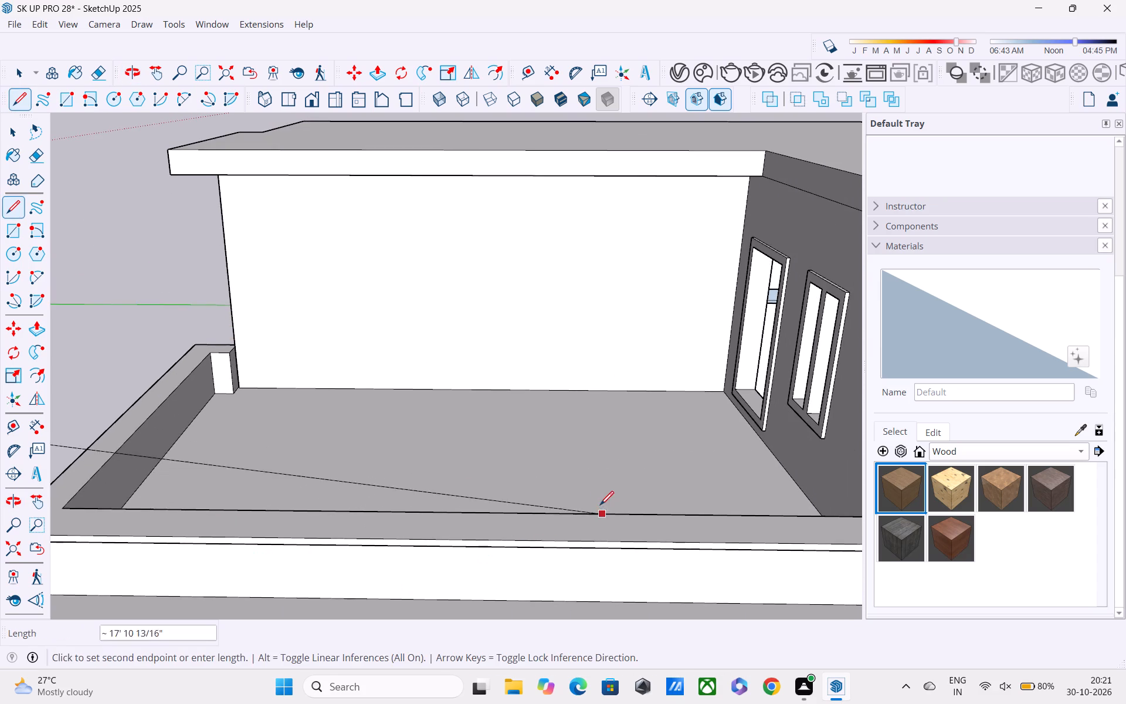
middle_click_drag(592, 503, 463, 475)
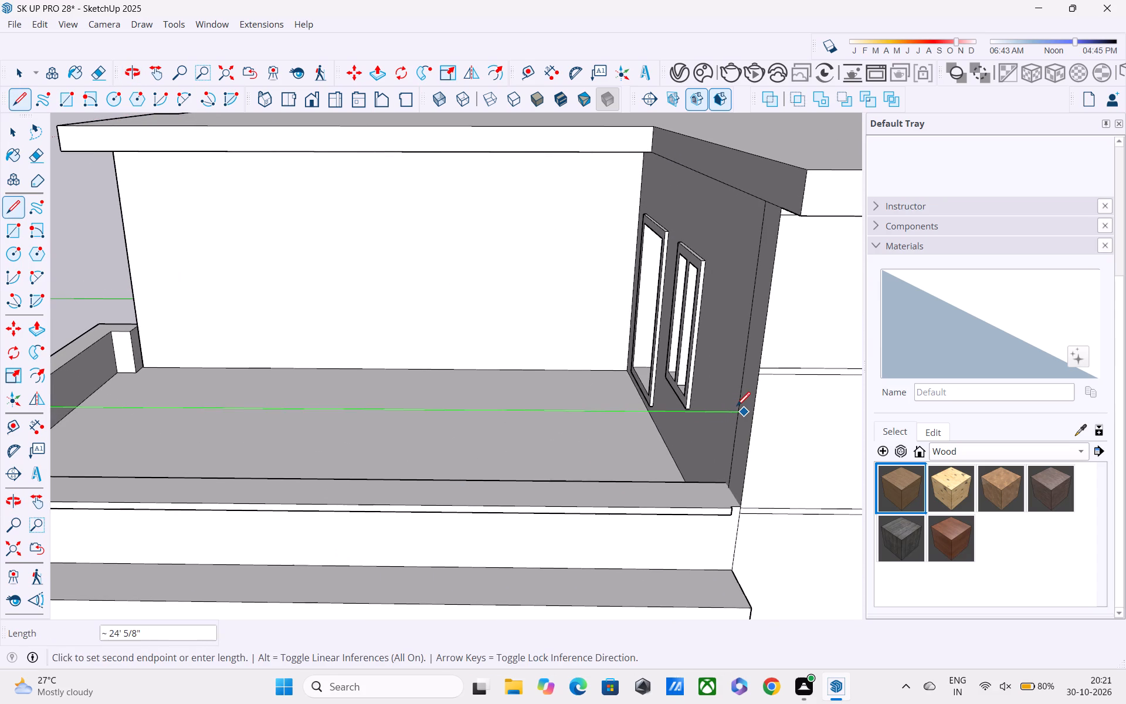
left_click(744, 404)
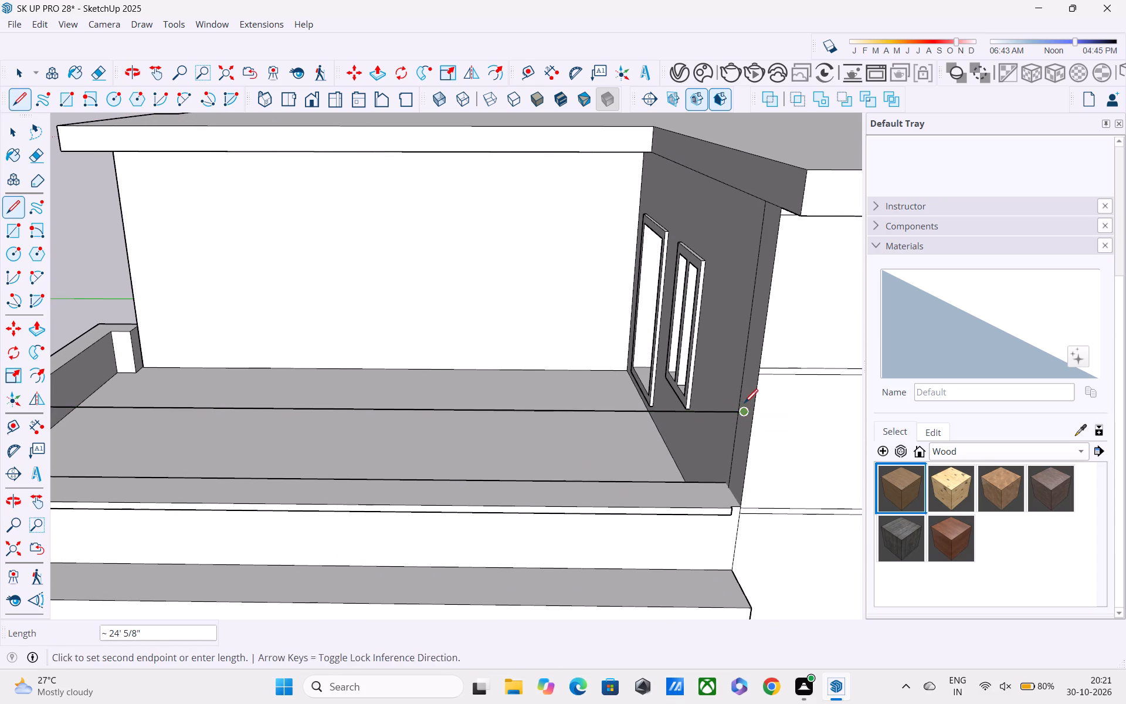
middle_click_drag(706, 434, 1013, 464)
scroll(689, 559, "down", 2)
middle_click_drag(676, 548, 679, 492)
key("Escape")
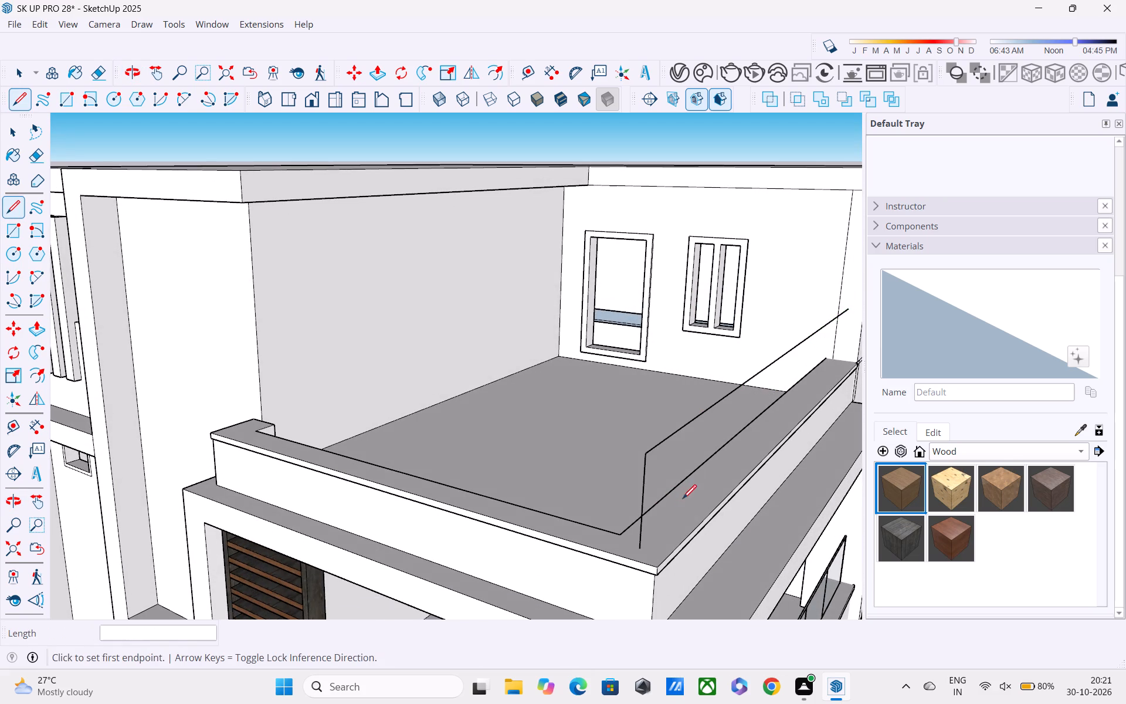
Draw a line about 16' 9" long on the red axis from the vertical line's top, above the shorter parapet.
left_click(650, 458)
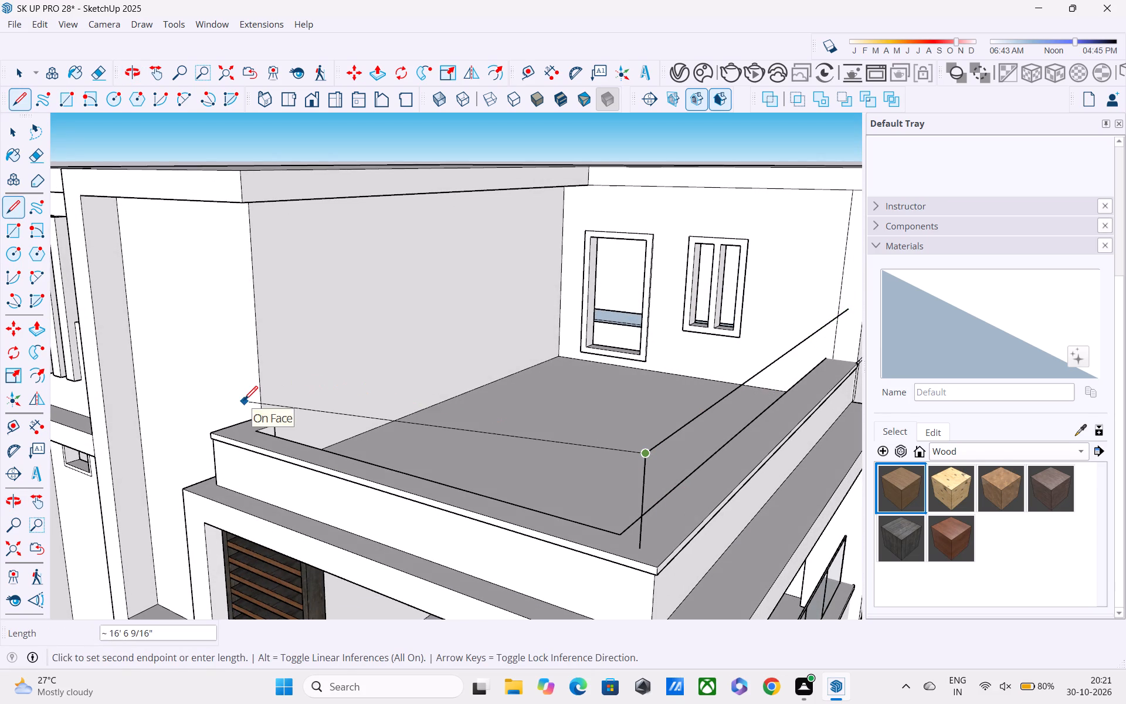
middle_click_drag(260, 415, 543, 459)
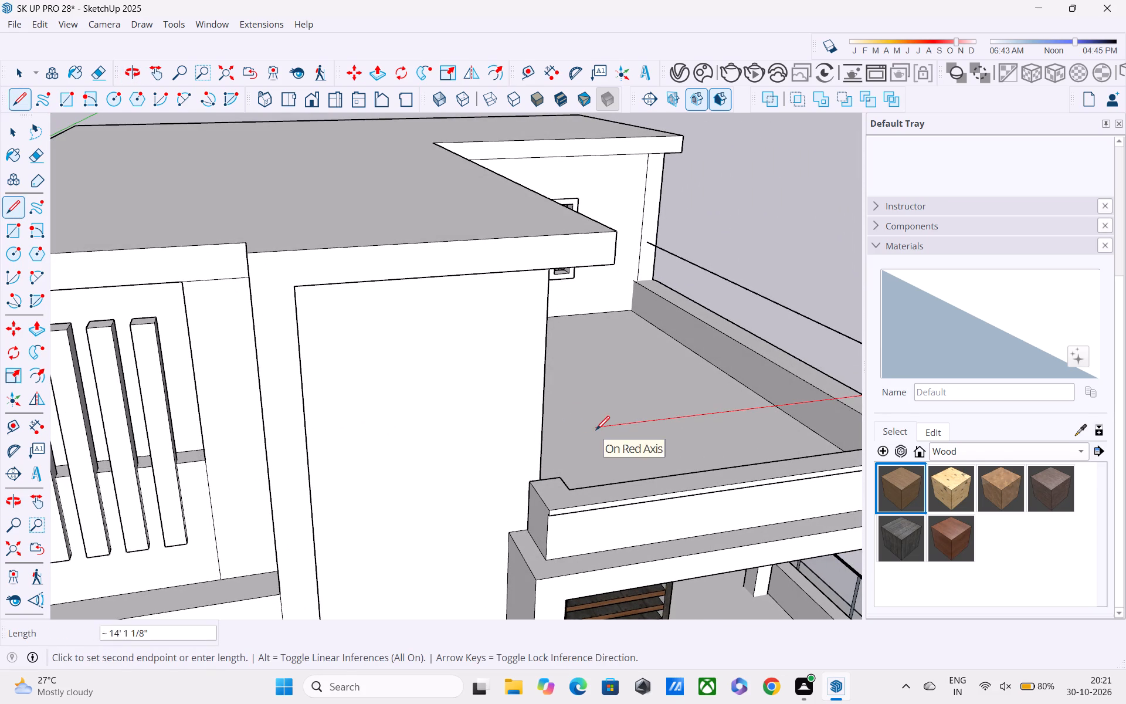
middle_click_drag(581, 426, 483, 390, "shift")
middle_click_drag(515, 425, 621, 441)
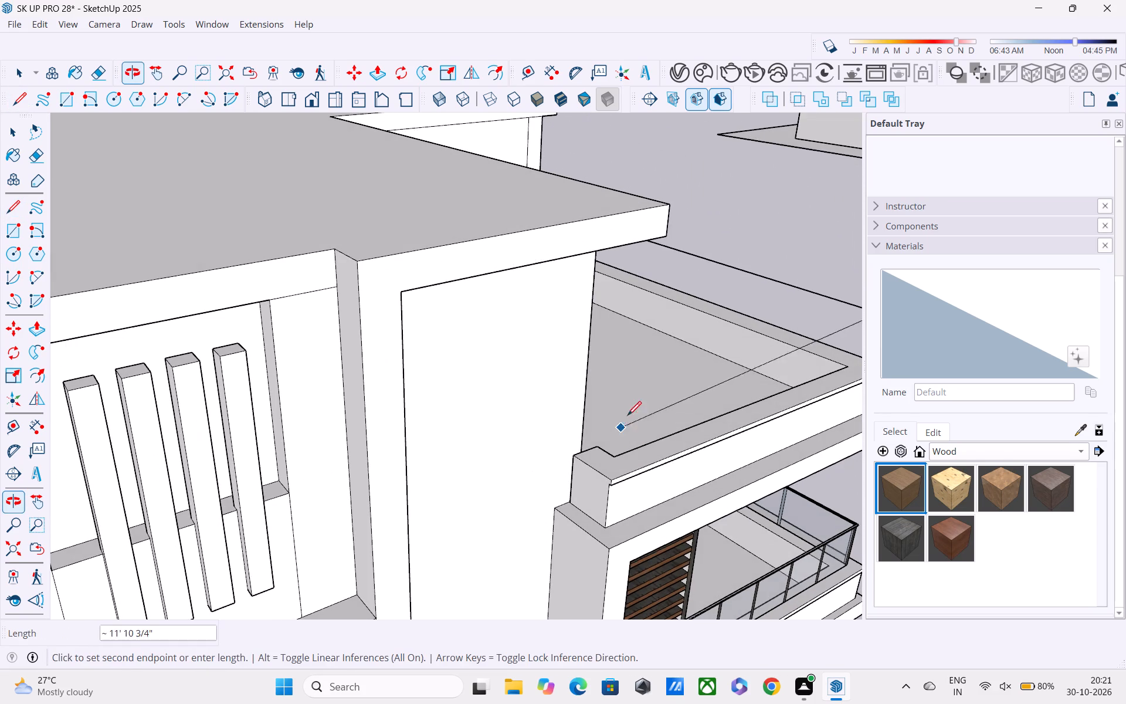
middle_click_drag(656, 388, 467, 390)
middle_click_drag(473, 409, 558, 383)
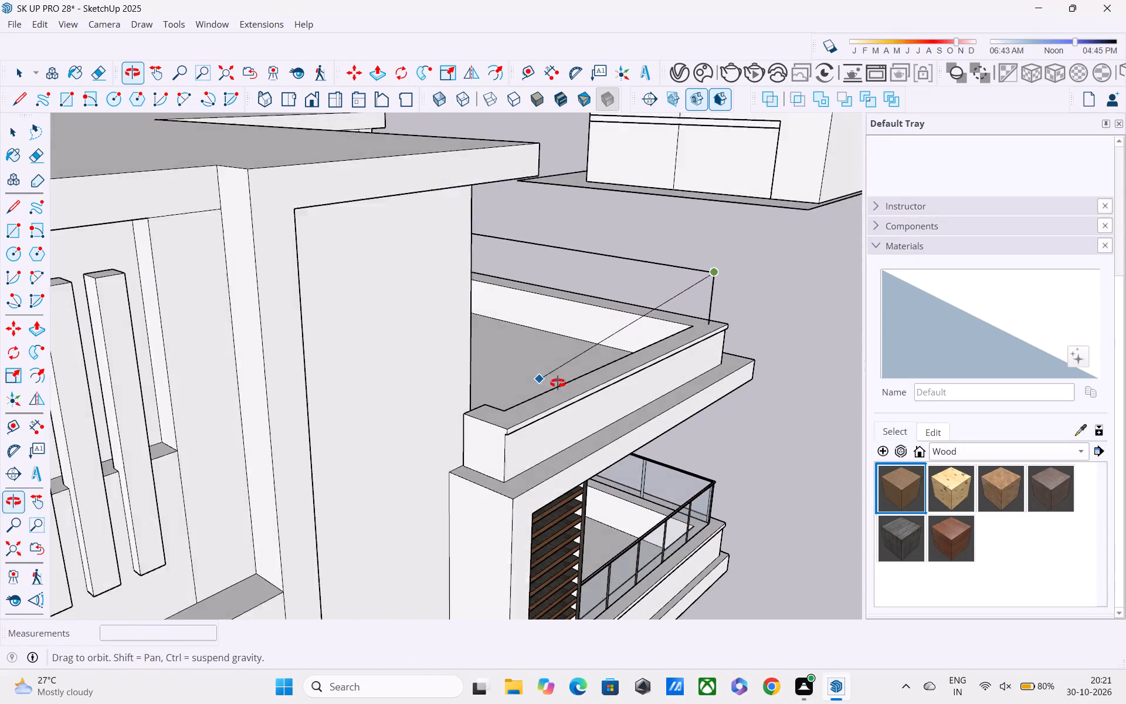
middle_click_drag(558, 383, 572, 368)
middle_click_drag(636, 391, 651, 493, "shift")
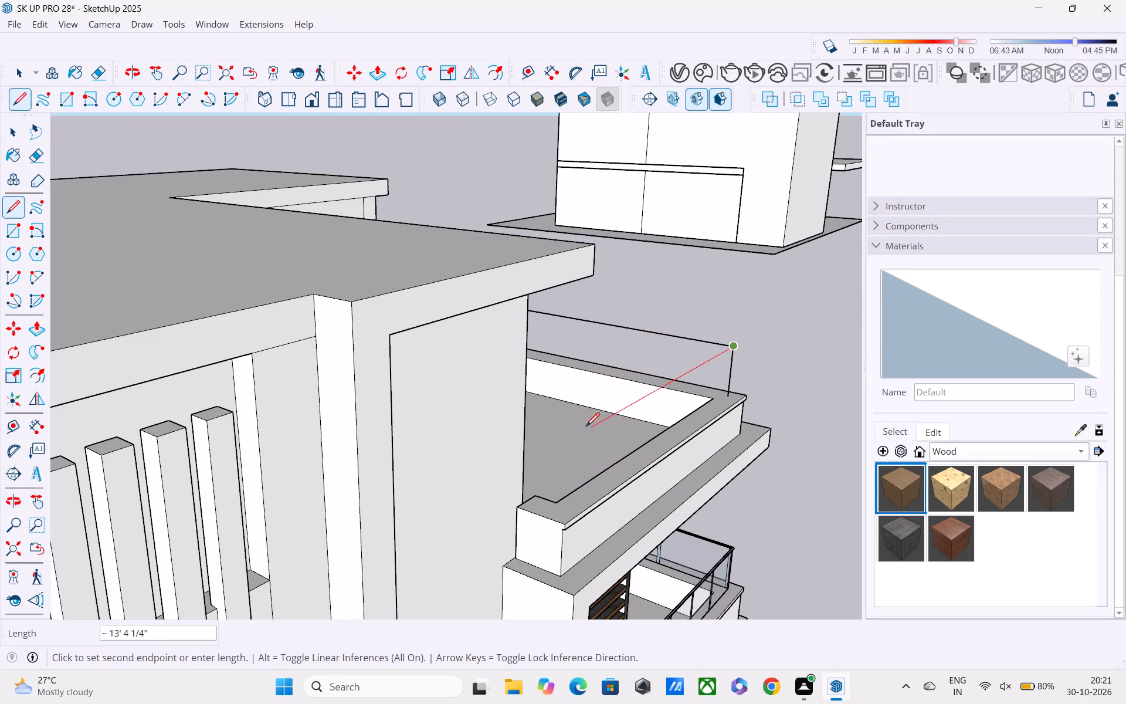
left_click(535, 460)
middle_click_drag(545, 513, 487, 514)
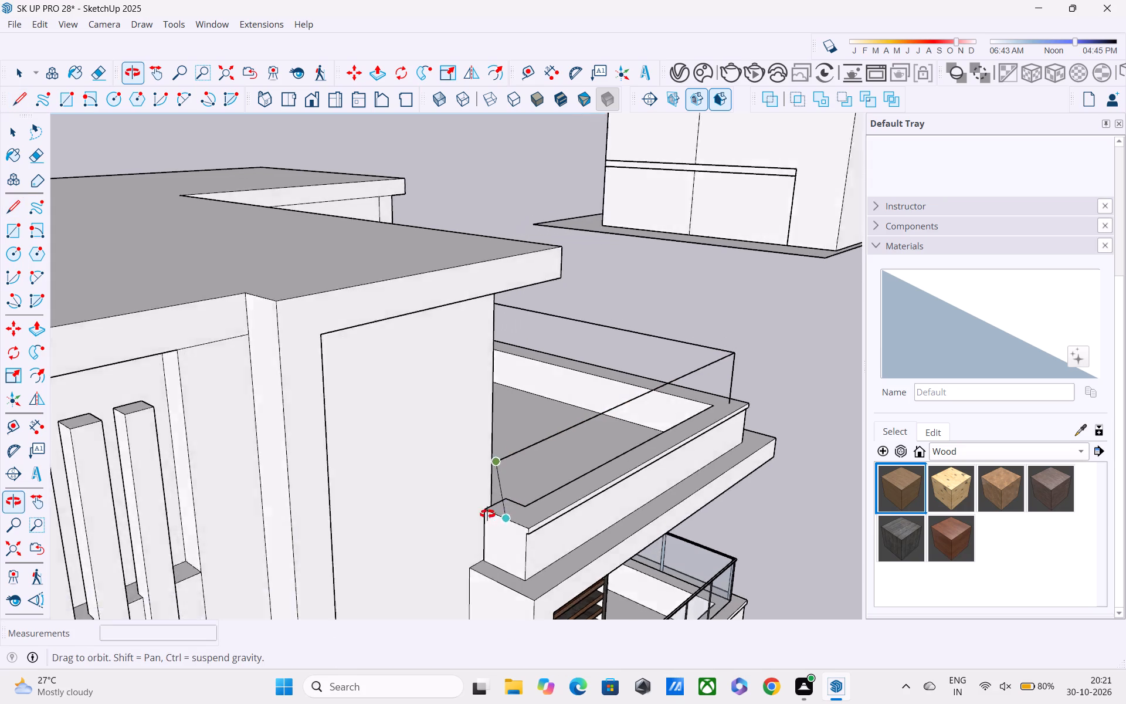
middle_click_drag(487, 514, 371, 507)
key("Escape")
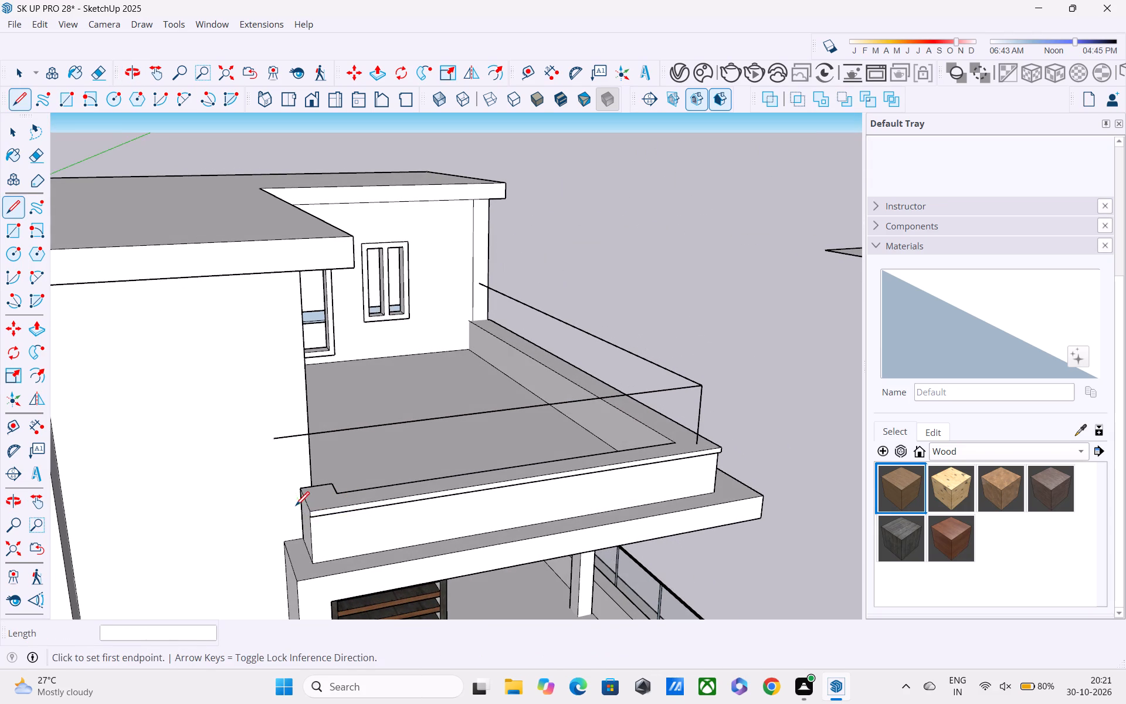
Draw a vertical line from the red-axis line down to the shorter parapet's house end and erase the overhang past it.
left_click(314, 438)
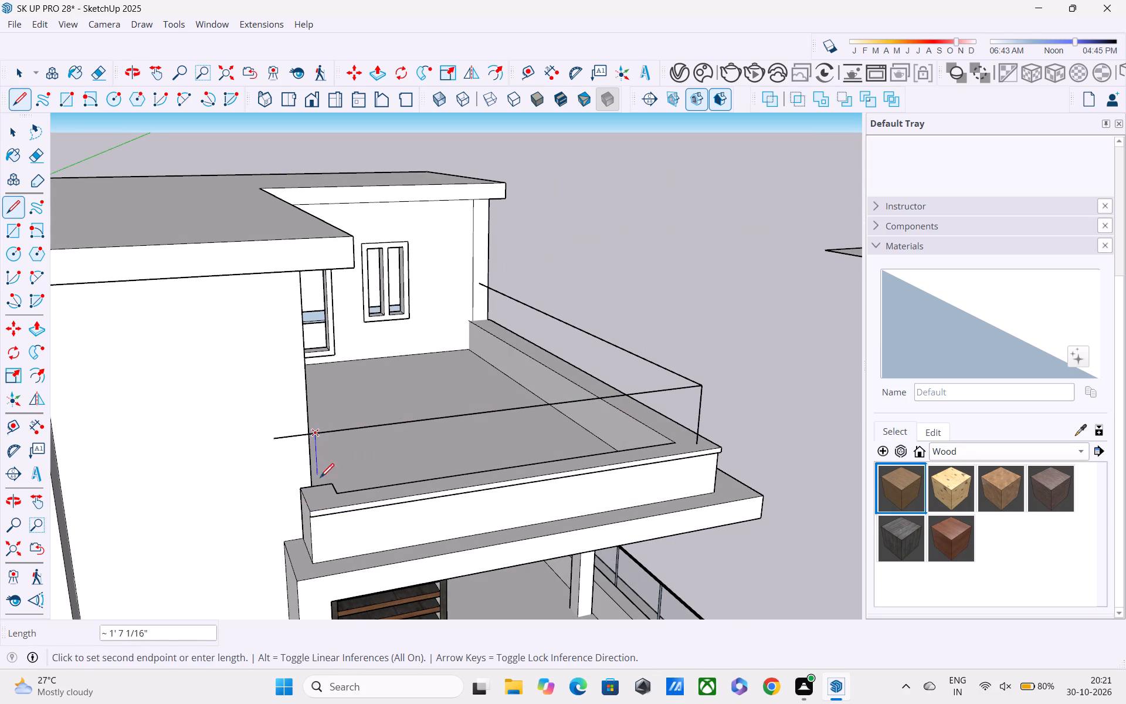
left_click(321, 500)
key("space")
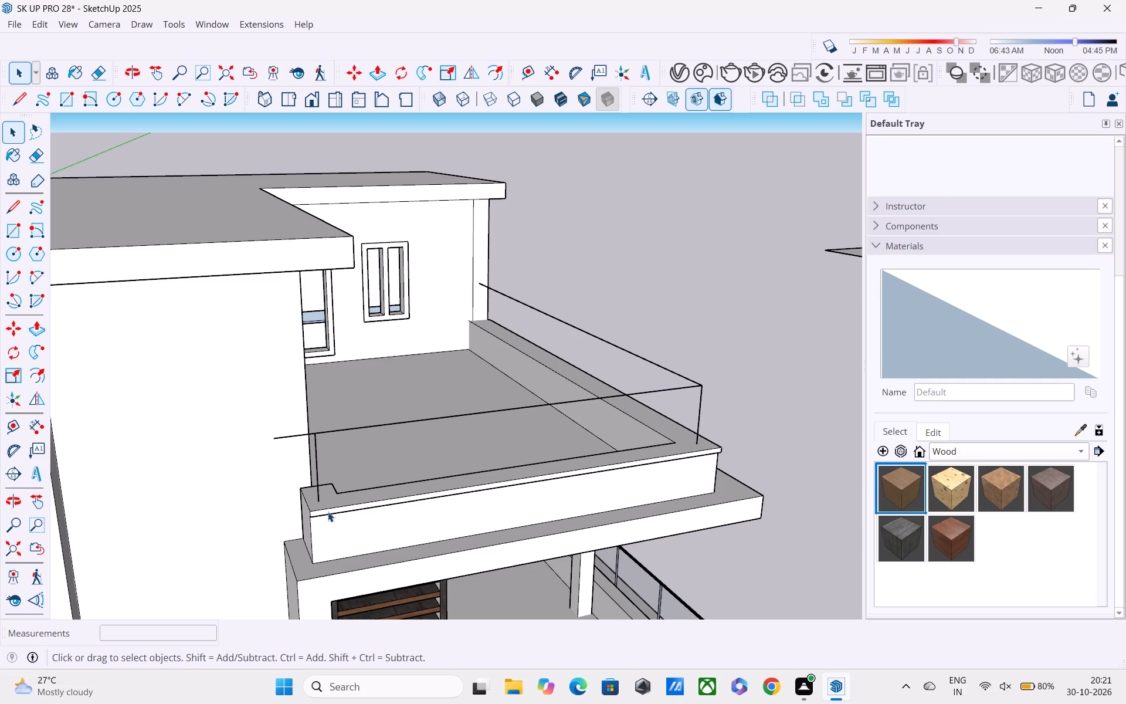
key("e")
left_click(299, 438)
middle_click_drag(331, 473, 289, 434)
Select the outline's line above the shorter parapet and examine the railing layout from several angles.
key("r")
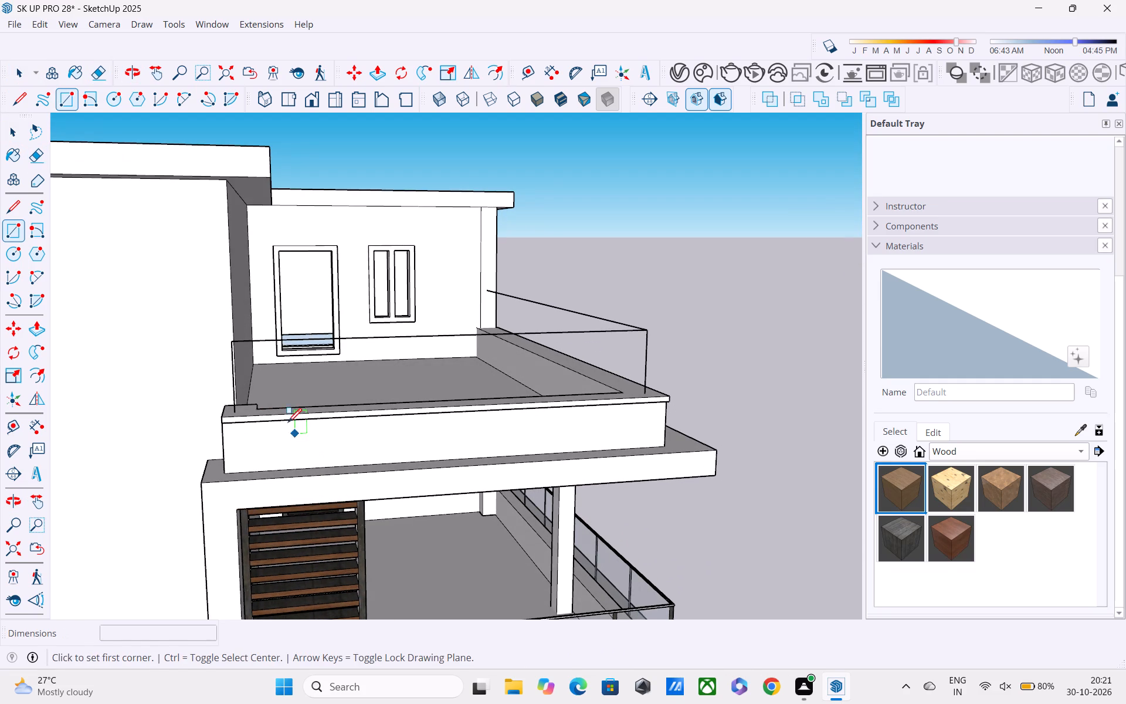
scroll(283, 479, "down", 1)
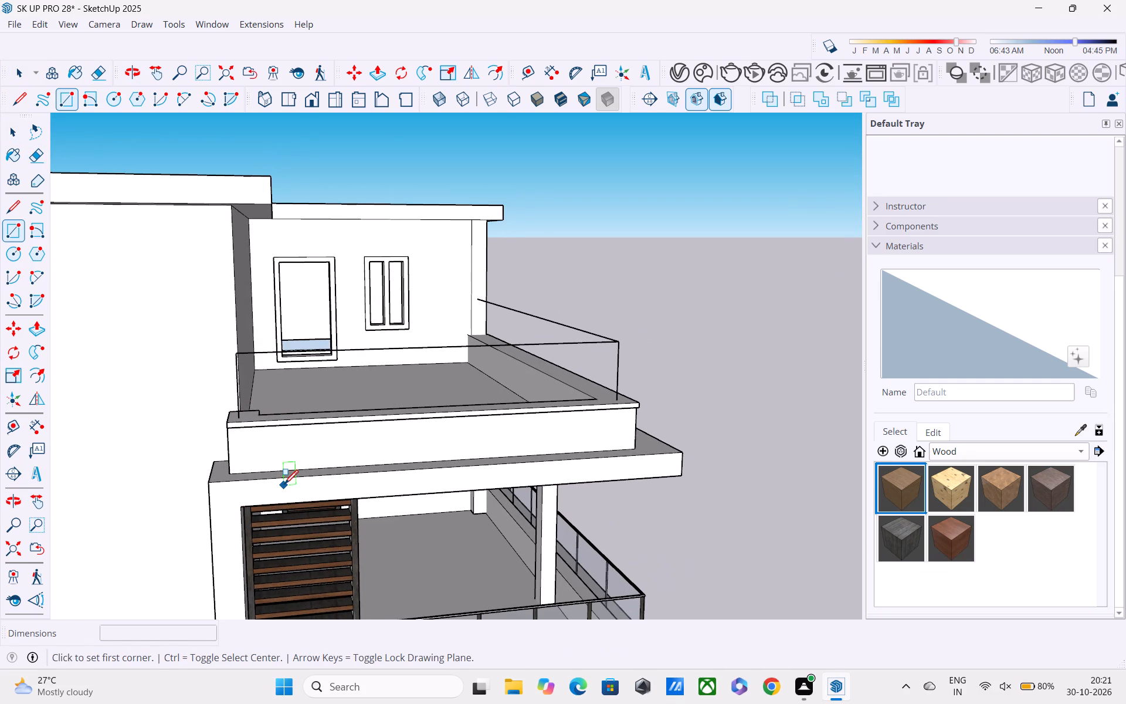
middle_click_drag(290, 488, 342, 559)
scroll(344, 532, "up", 2)
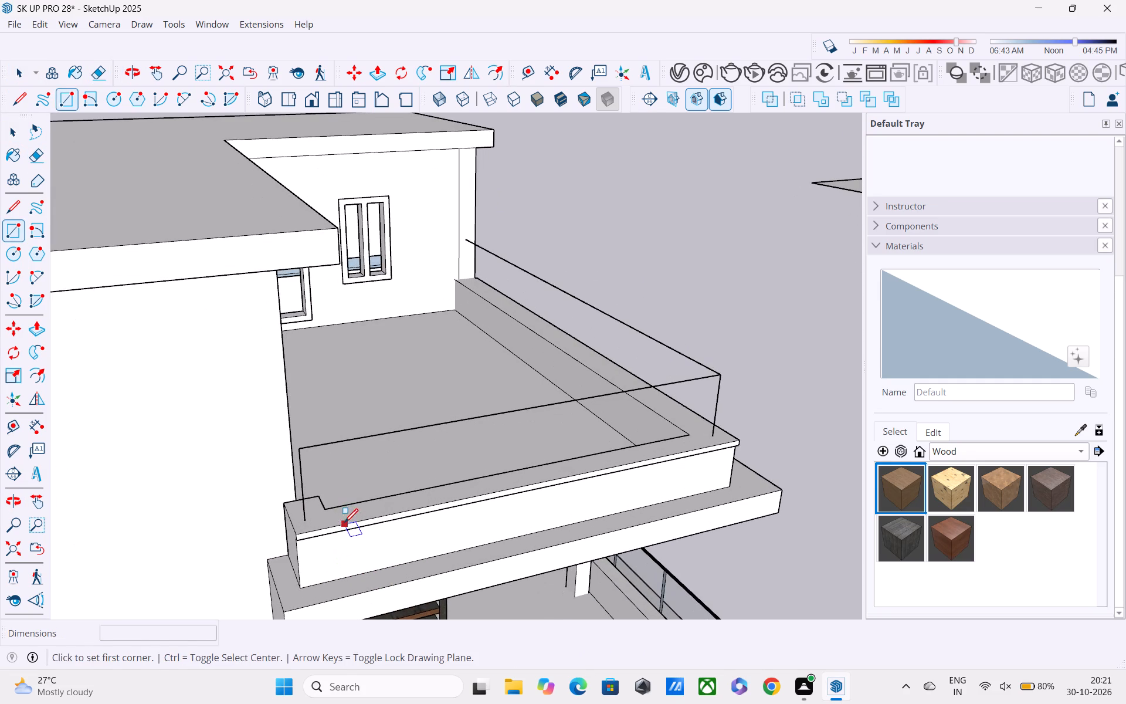
key("space")
left_click(345, 439)
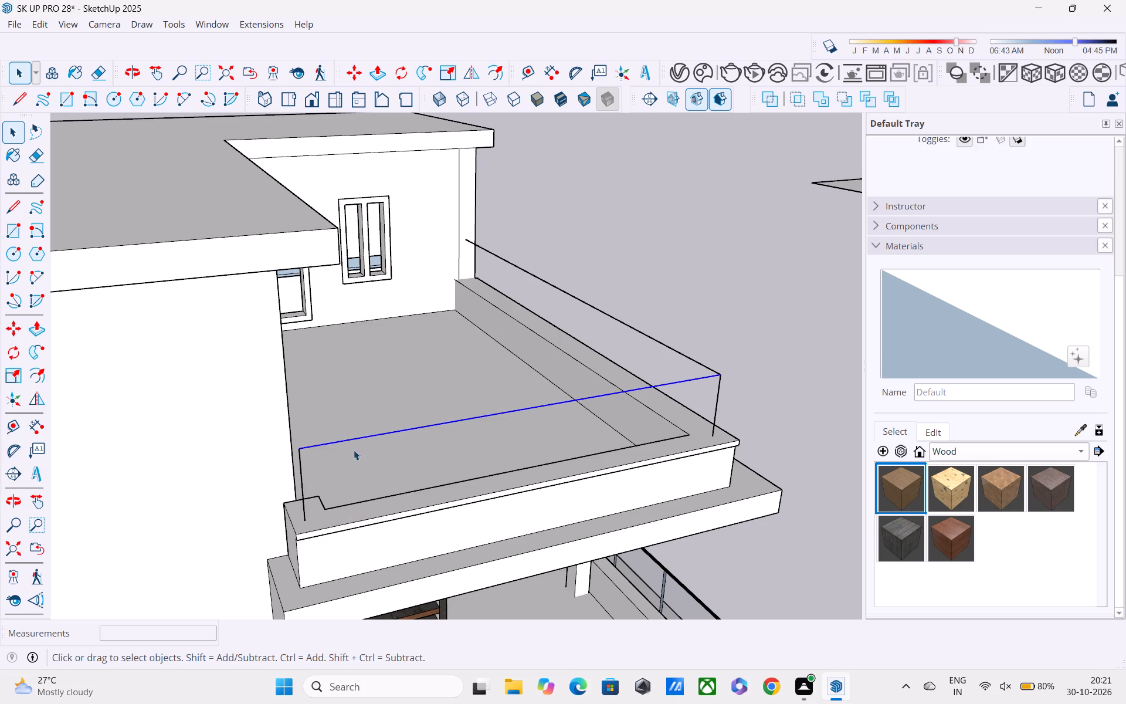
middle_click_drag(406, 506, 448, 544)
scroll(615, 472, "down", 3)
scroll(468, 495, "up", 5)
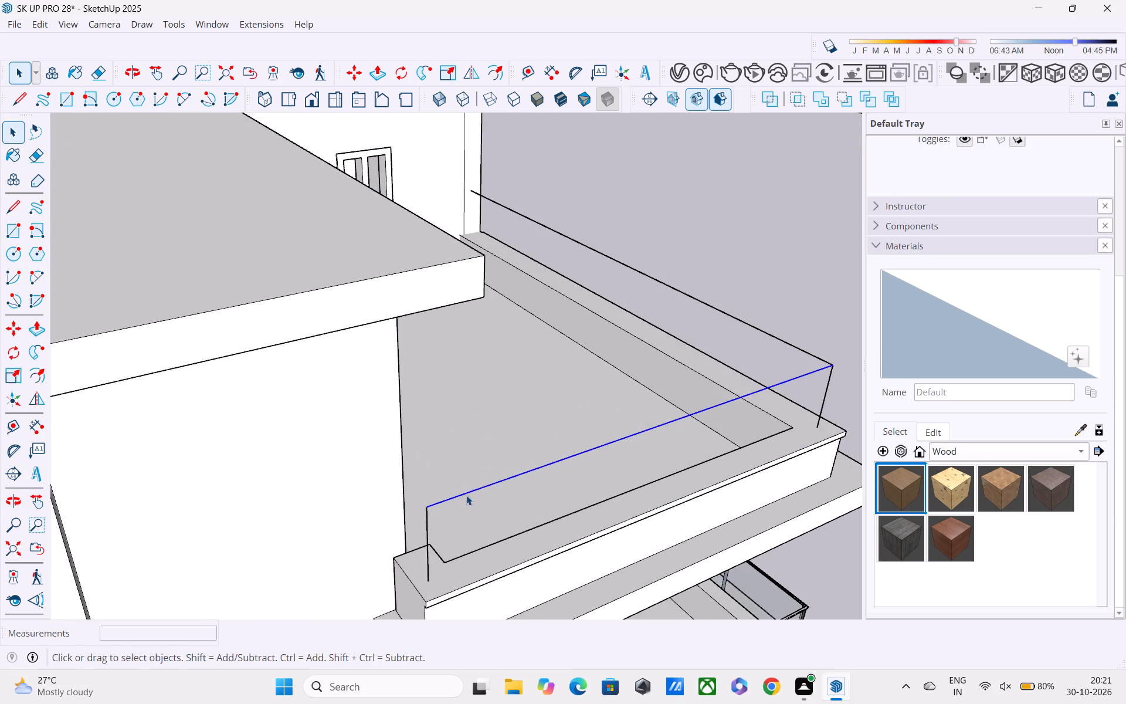
middle_click_drag(460, 494, 419, 458)
scroll(422, 471, "down", 5)
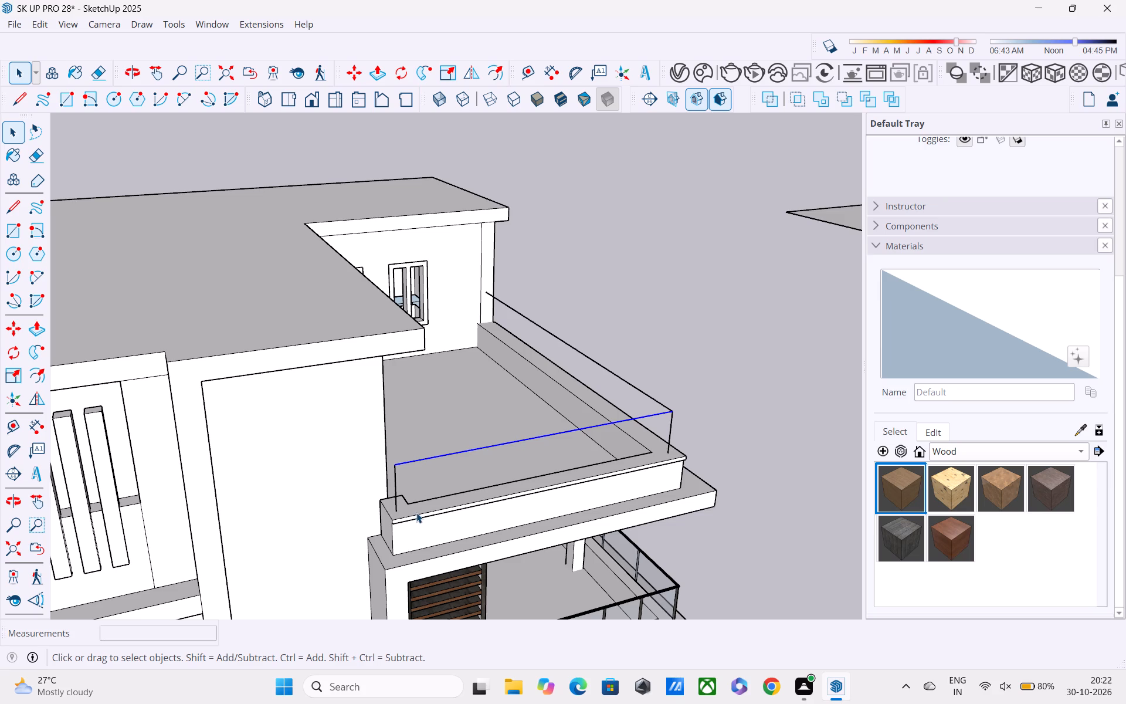
scroll(407, 507, "up", 4)
middle_click_drag(382, 414, 371, 404)
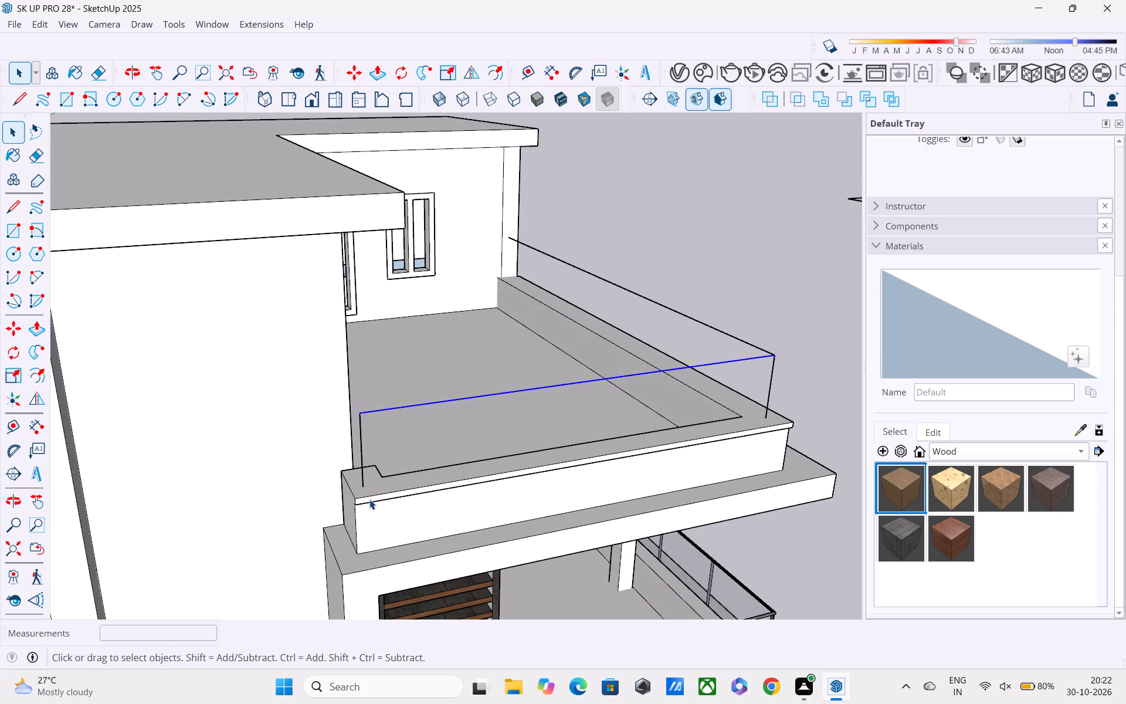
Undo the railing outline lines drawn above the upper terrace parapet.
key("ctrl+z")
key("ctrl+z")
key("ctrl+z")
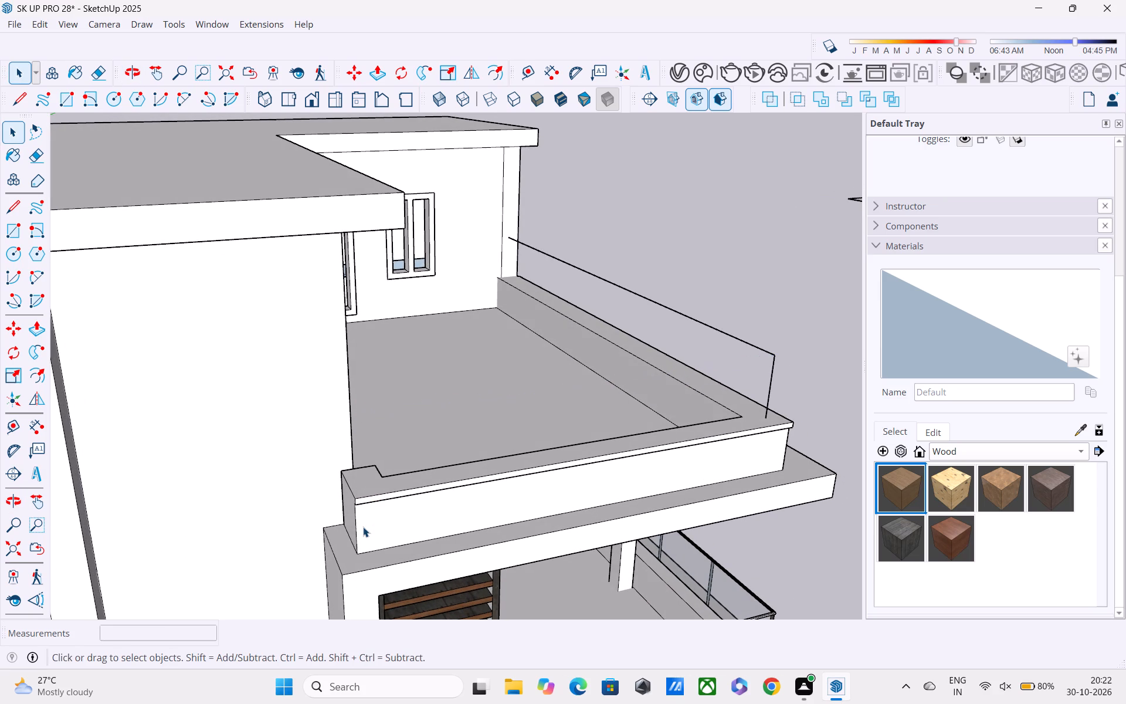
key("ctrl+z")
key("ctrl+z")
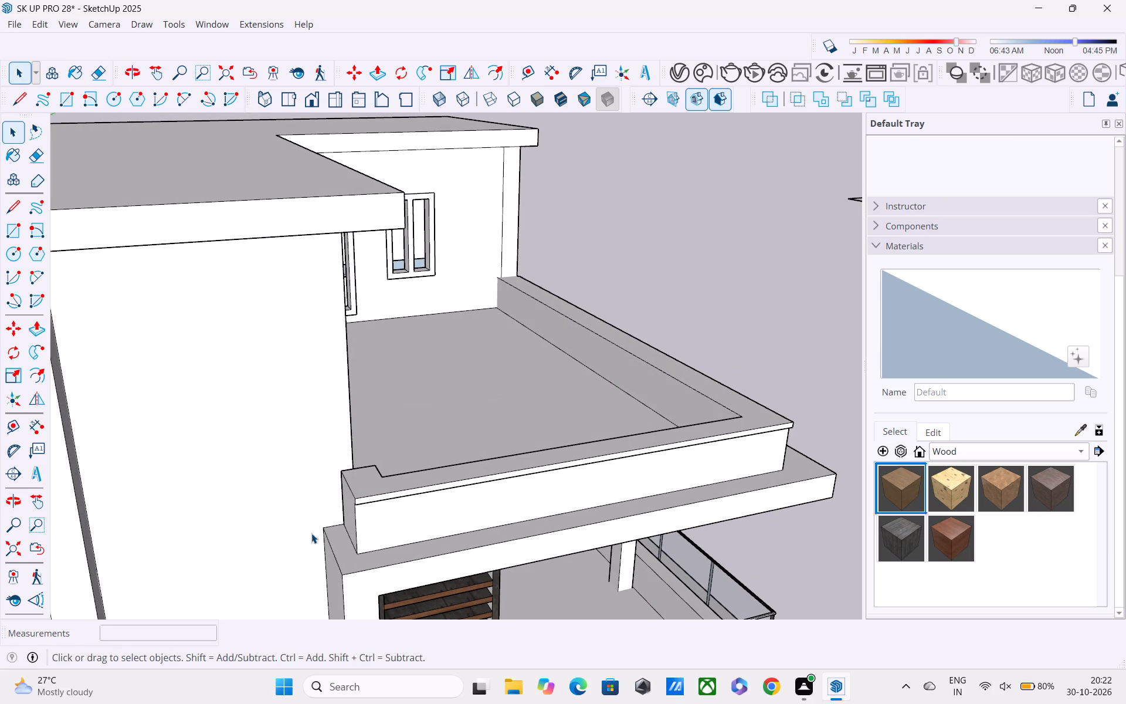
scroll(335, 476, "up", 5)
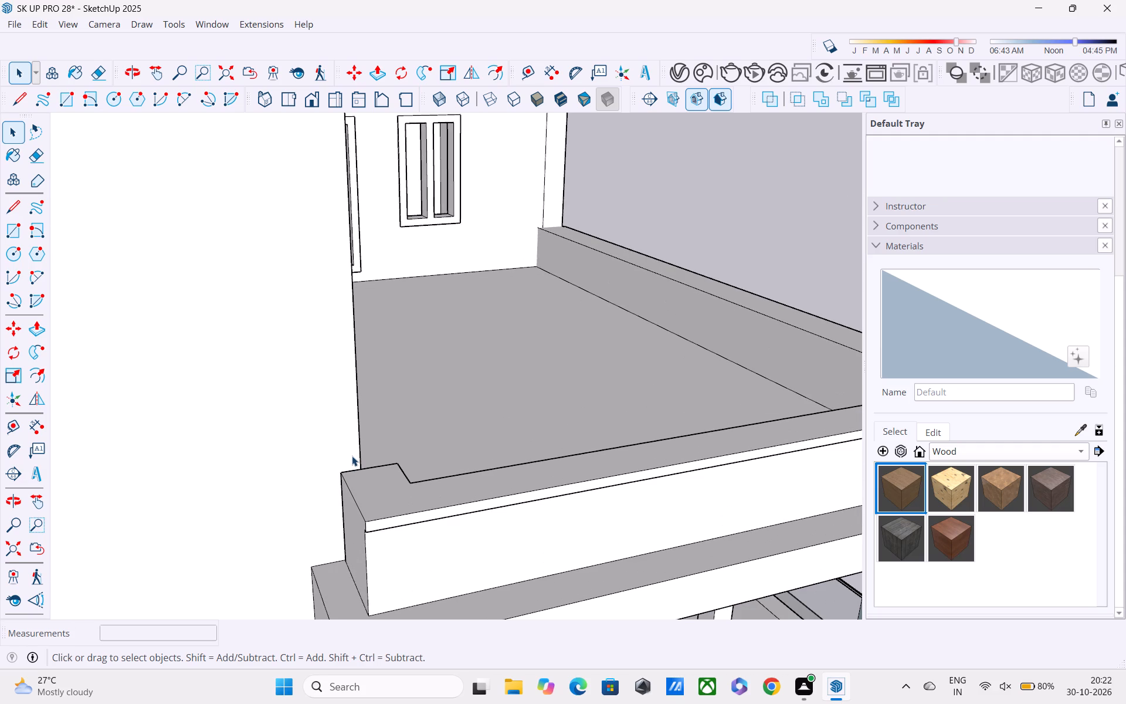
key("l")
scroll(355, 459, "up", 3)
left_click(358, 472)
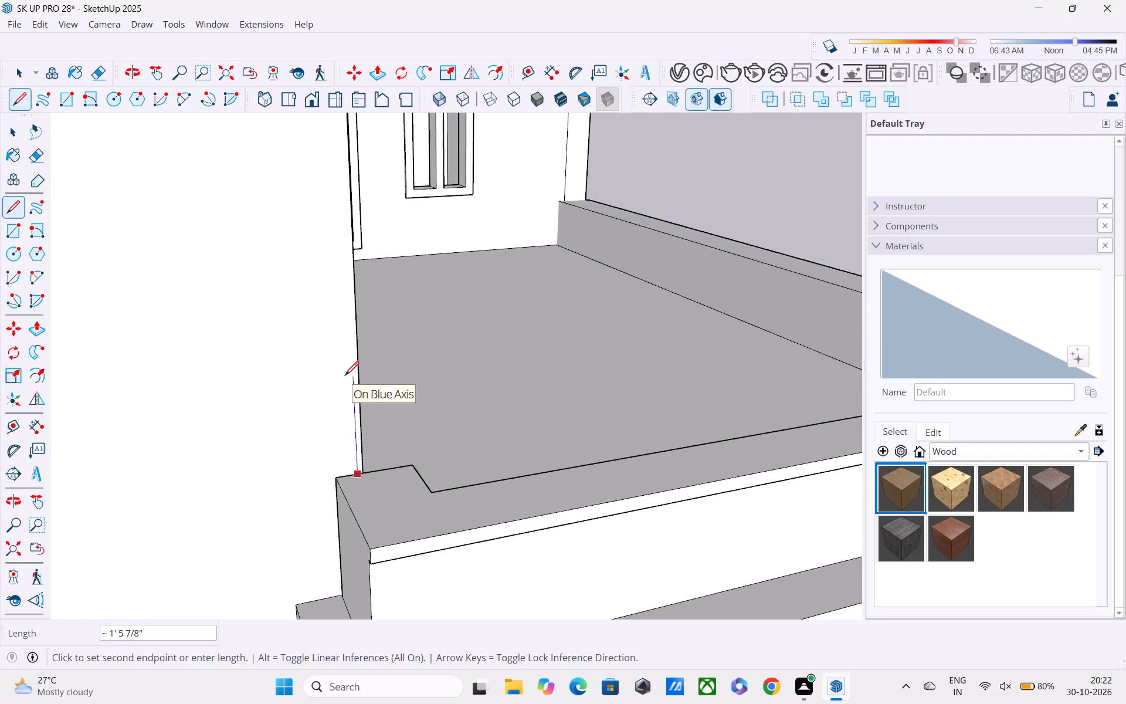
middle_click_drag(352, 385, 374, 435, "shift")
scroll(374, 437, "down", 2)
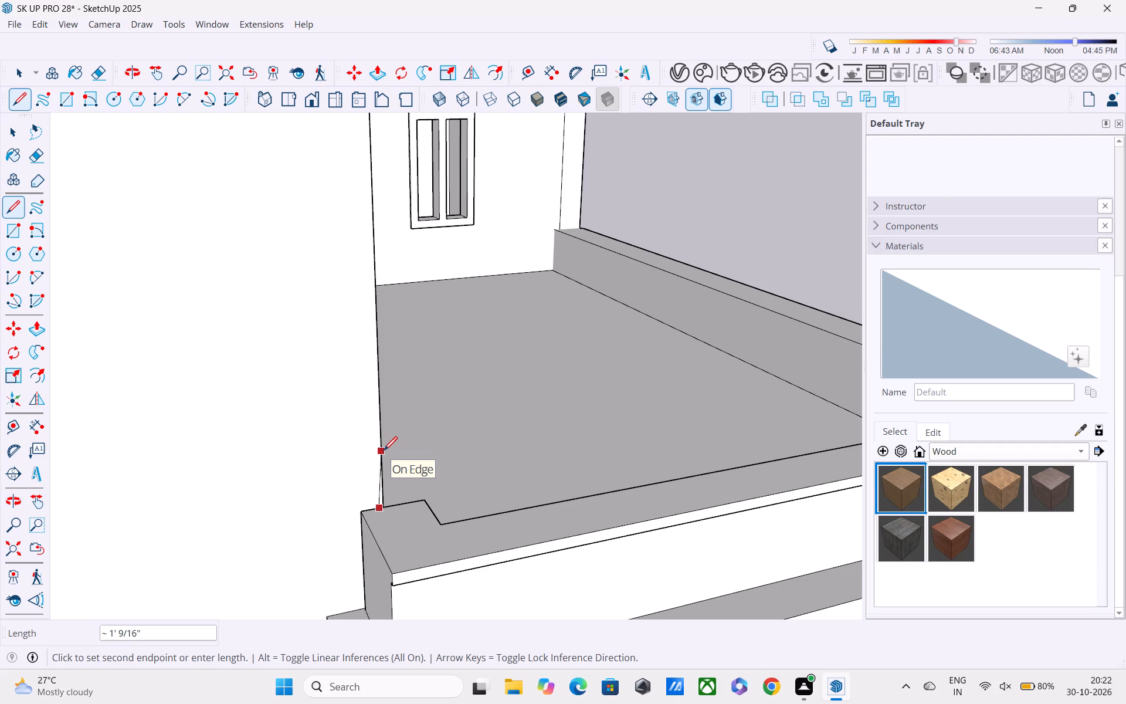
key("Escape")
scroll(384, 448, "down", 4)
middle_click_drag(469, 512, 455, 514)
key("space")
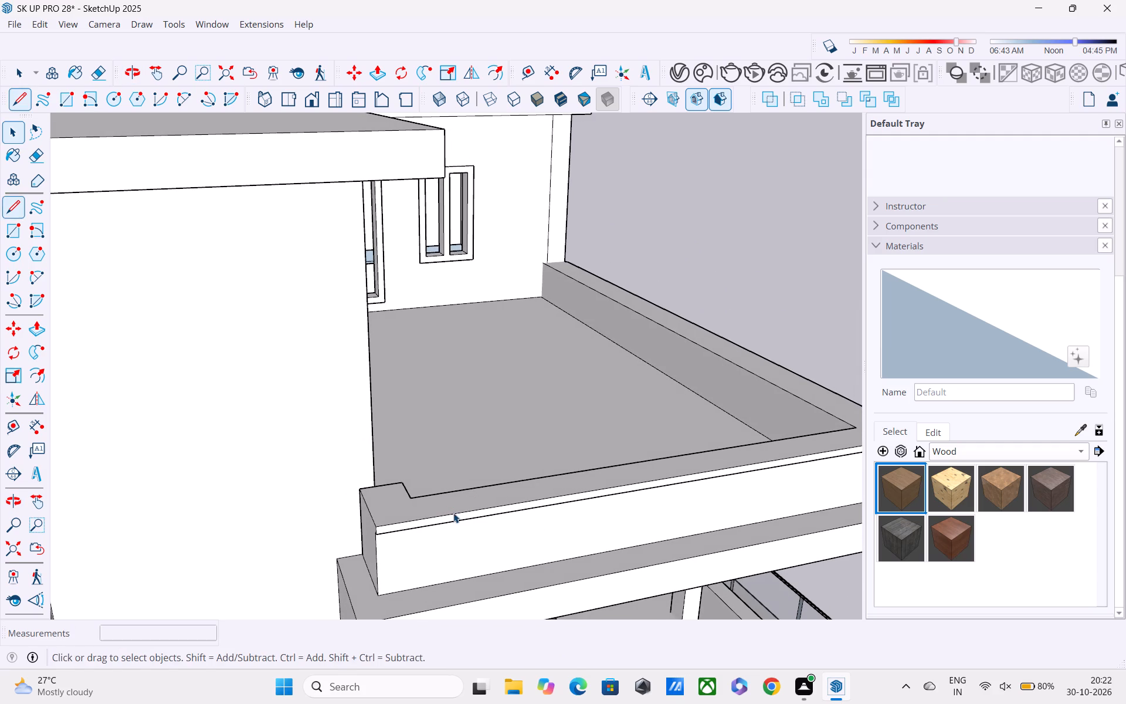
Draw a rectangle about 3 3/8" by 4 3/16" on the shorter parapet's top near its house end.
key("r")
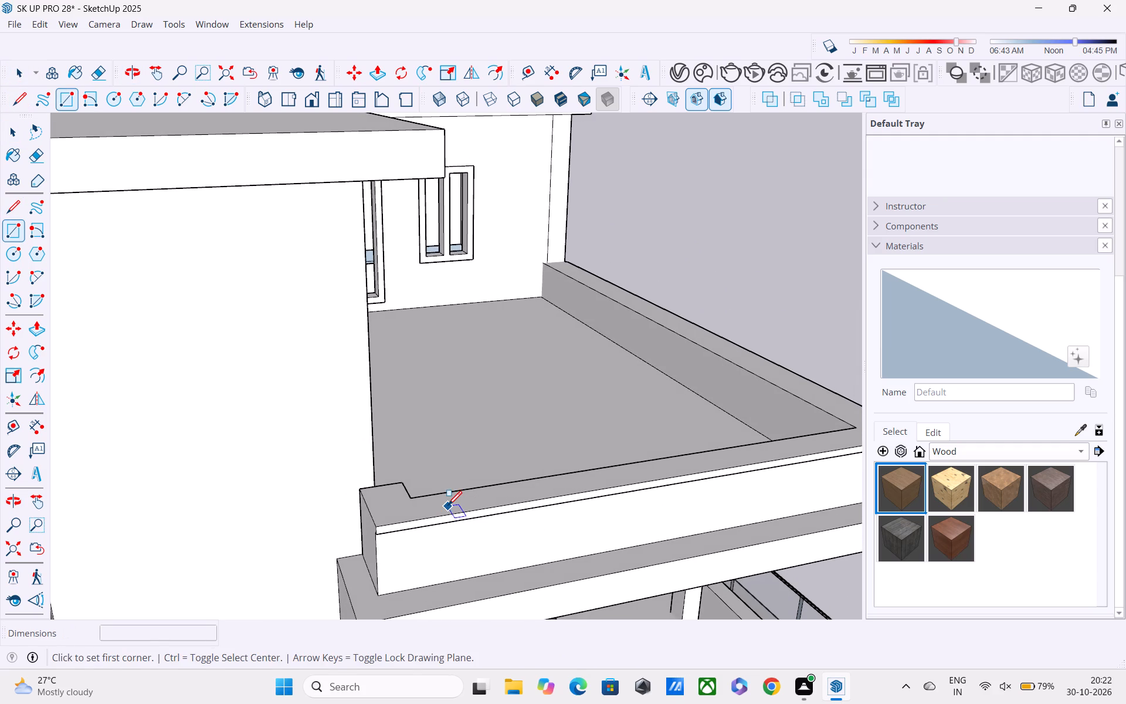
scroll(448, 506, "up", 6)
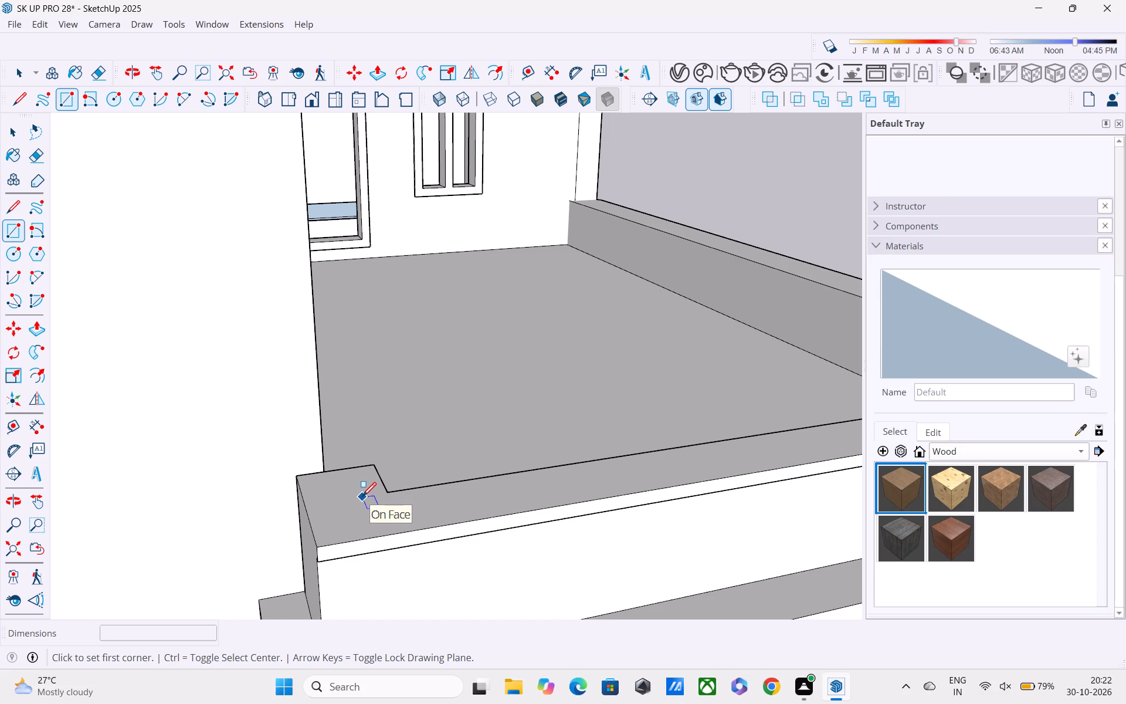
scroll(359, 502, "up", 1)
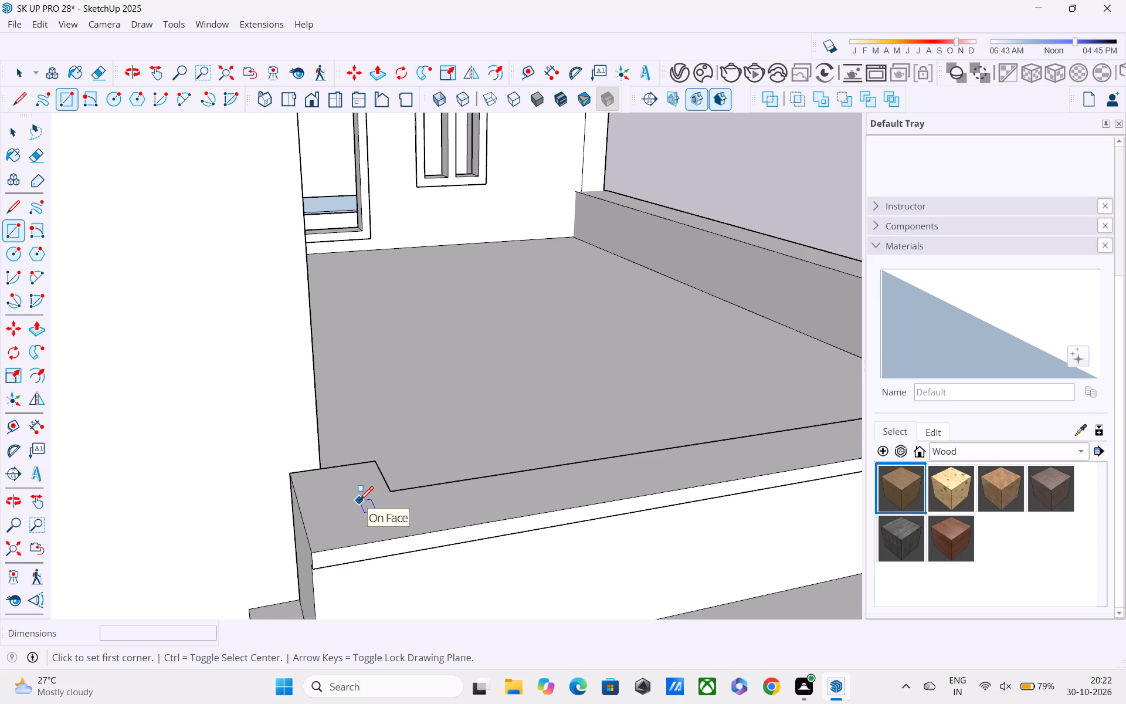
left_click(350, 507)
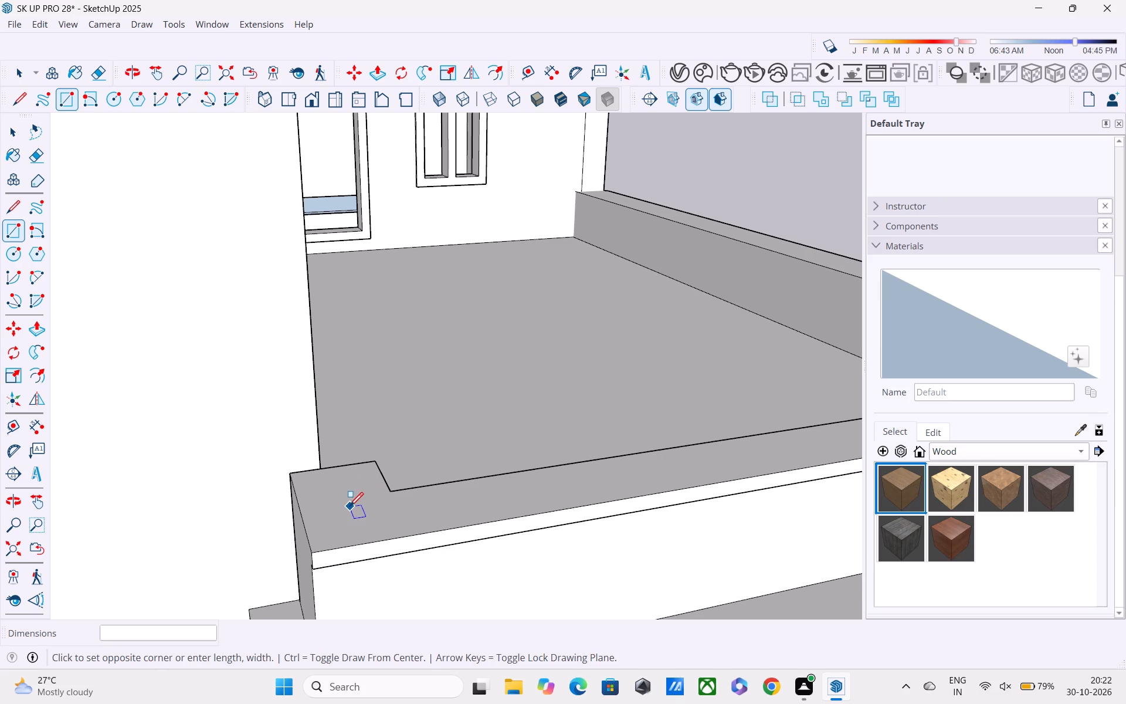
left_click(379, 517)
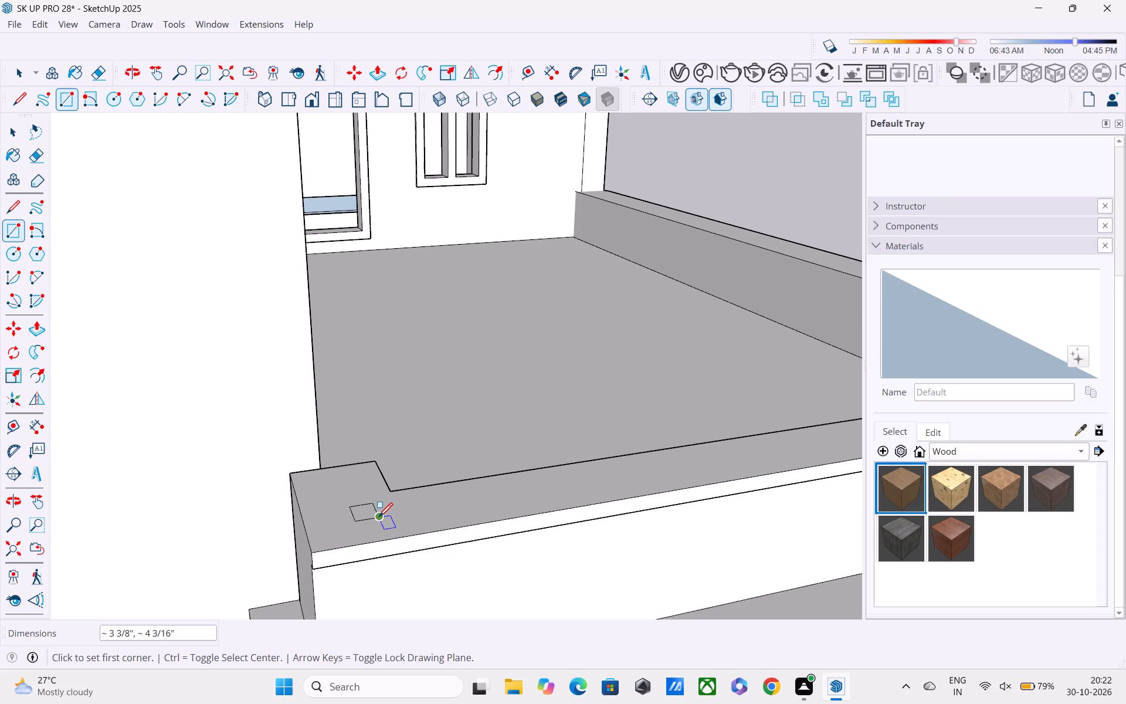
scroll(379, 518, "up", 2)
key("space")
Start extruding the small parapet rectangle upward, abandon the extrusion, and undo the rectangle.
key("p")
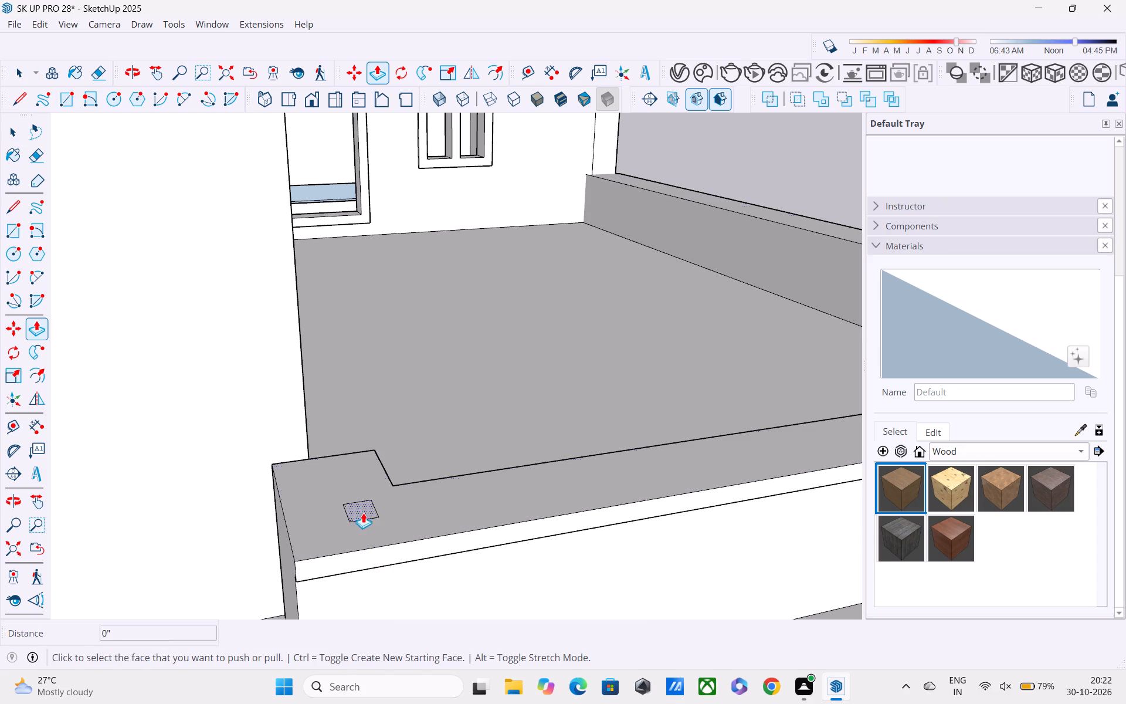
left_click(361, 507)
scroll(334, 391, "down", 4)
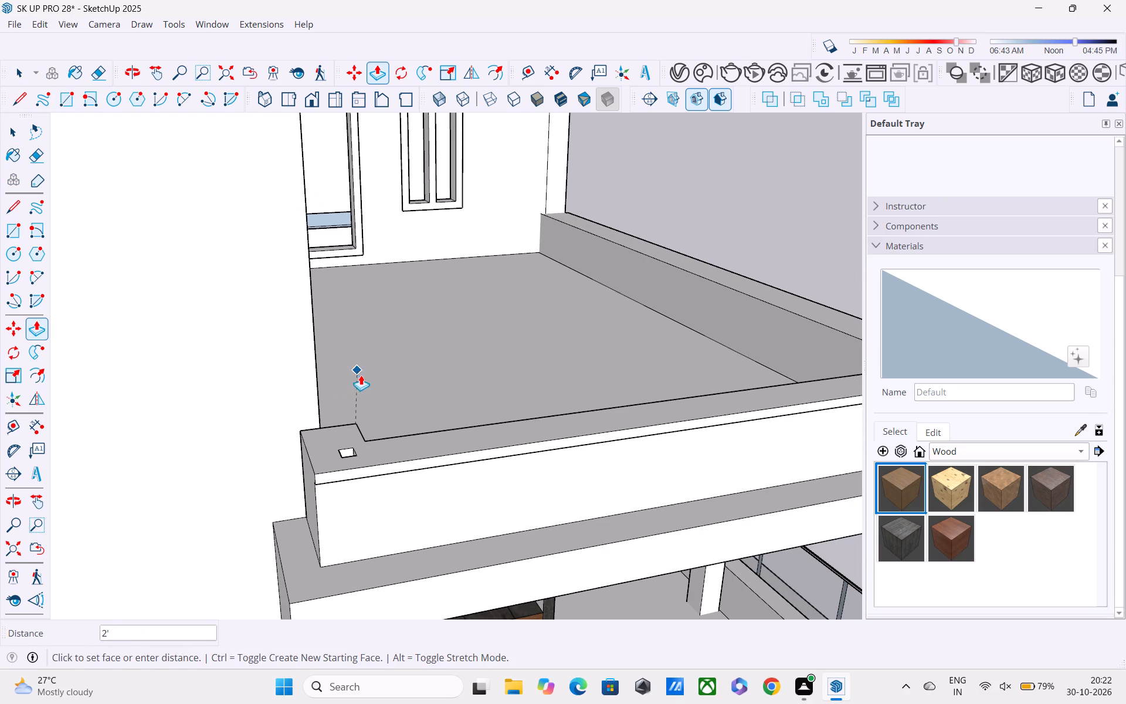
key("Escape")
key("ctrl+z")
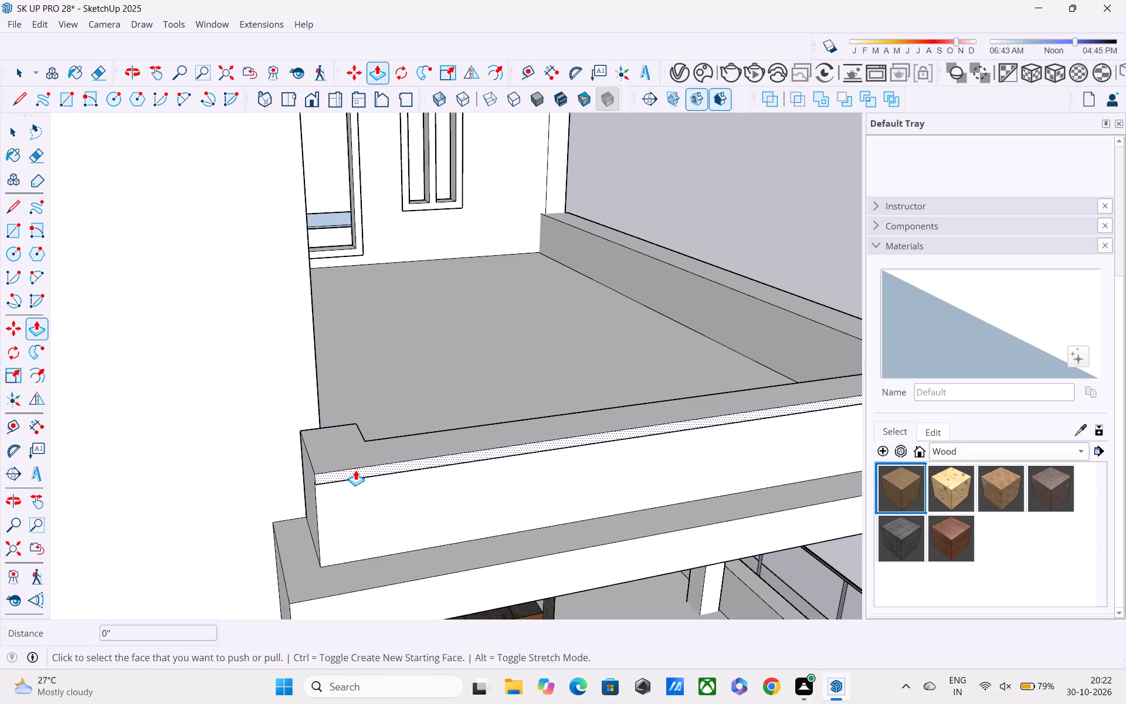
Draw a post base rectangle about 1 7/8" by 2 7/16" on the parapet's top near its house end.
key("r")
scroll(347, 464, "up", 3)
middle_click_drag(334, 447, 352, 515)
scroll(351, 514, "up", 4)
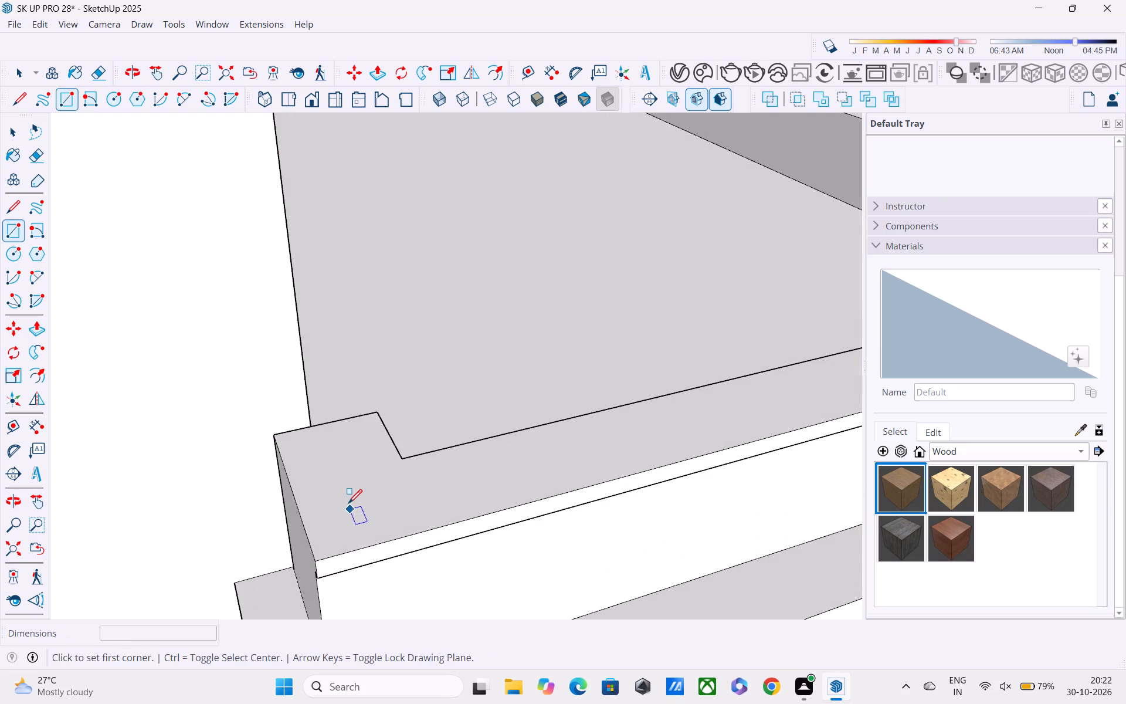
left_click(344, 492)
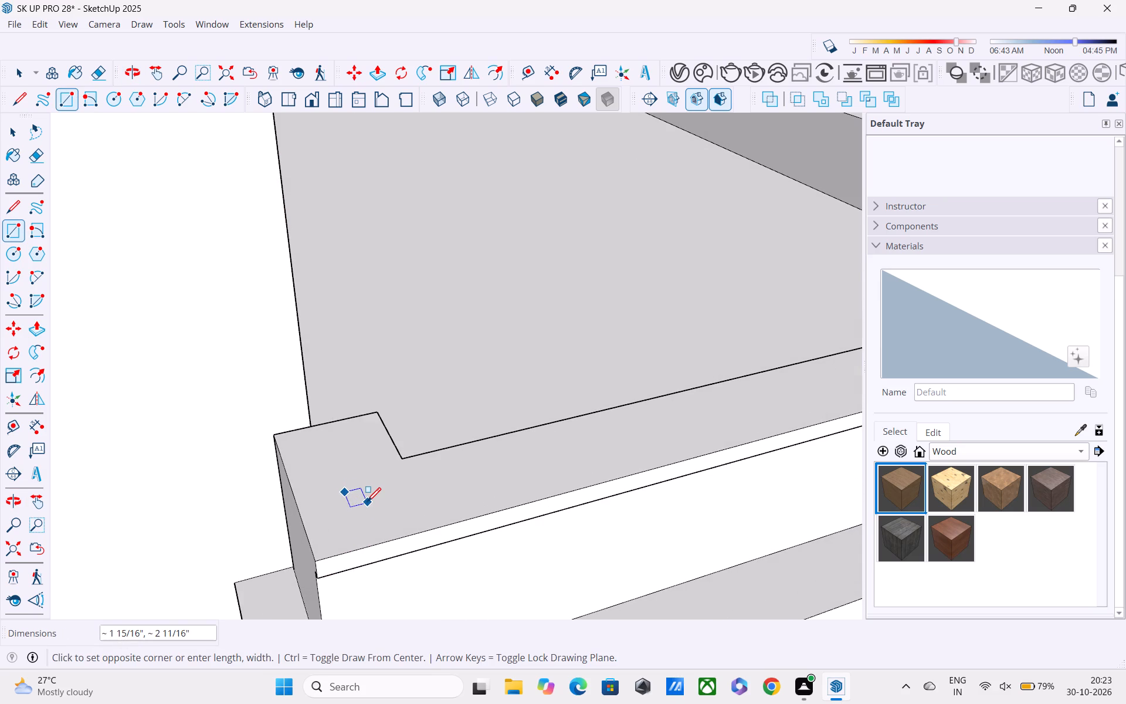
scroll(367, 502, "up", 2)
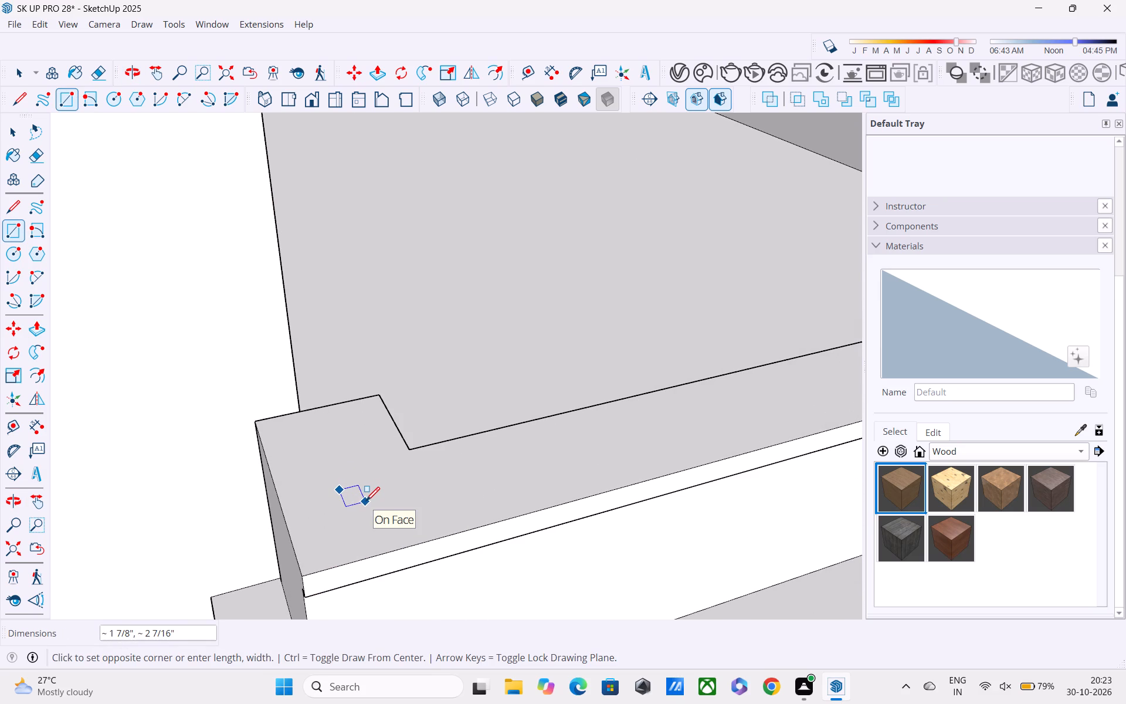
left_click(365, 502)
Extrude the small rectangle 2.5' upward with Push/Pull to form a railing post on the parapet.
key("p")
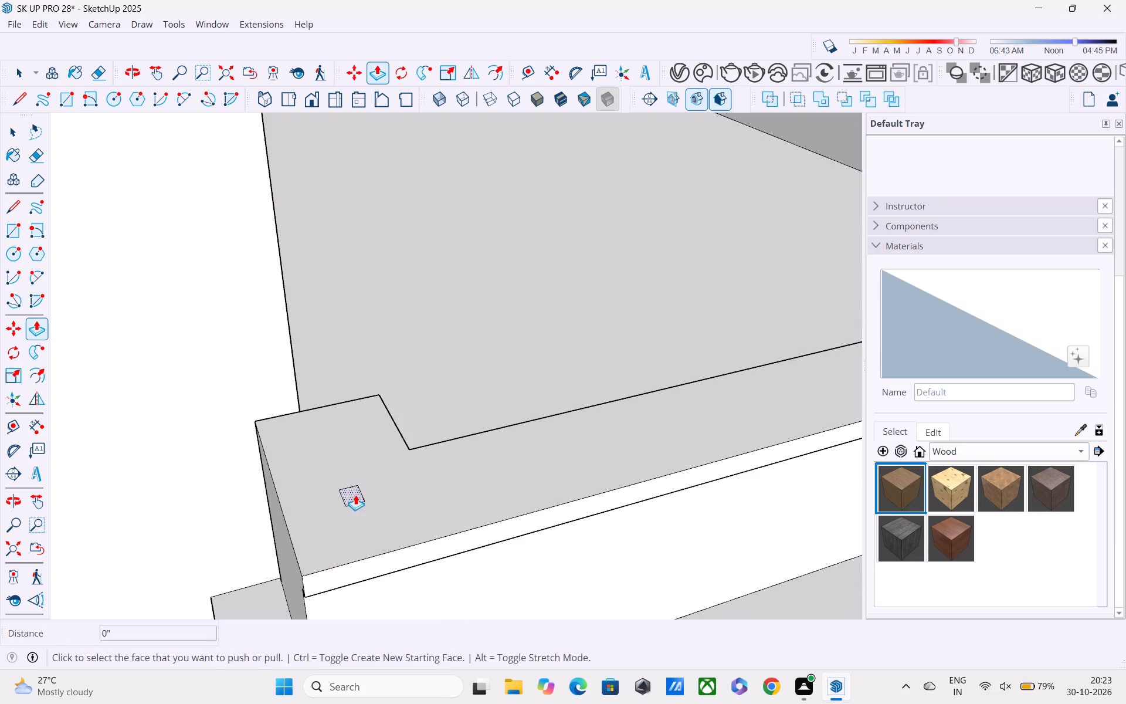
left_click(355, 495)
scroll(338, 433, "down", 8)
middle_click_drag(337, 406, 388, 505, "shift")
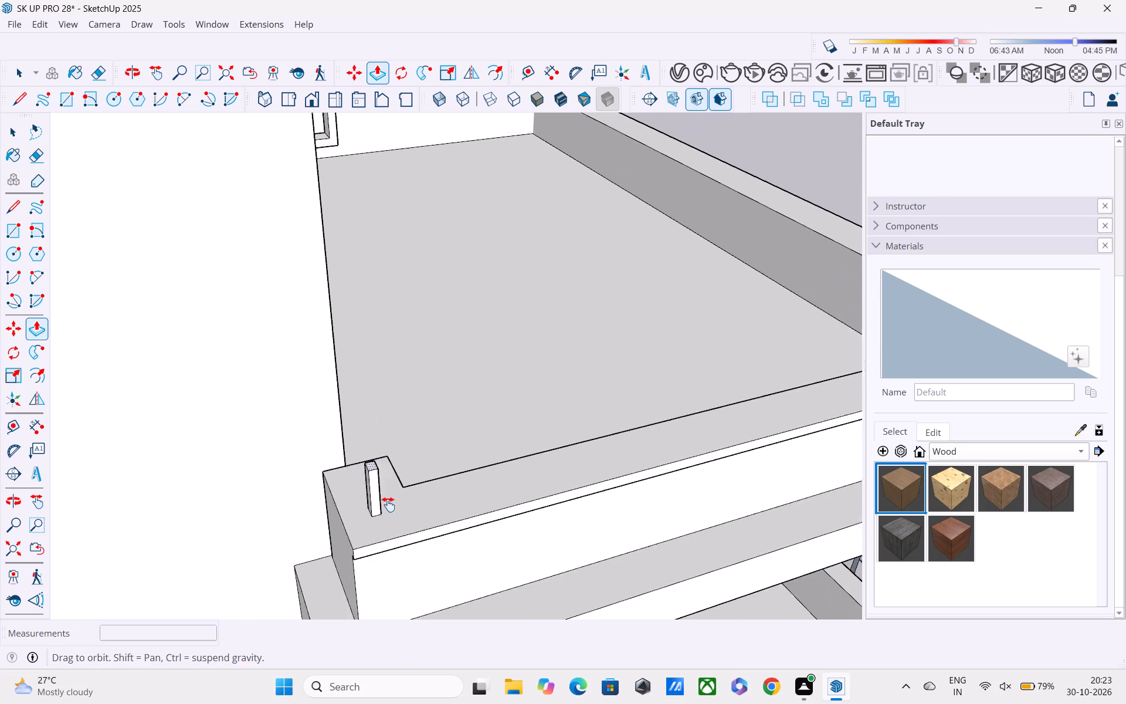
middle_click_drag(388, 505, 415, 577, "shift")
middle_click_drag(384, 515, 337, 465)
middle_click_drag(350, 473, 340, 463)
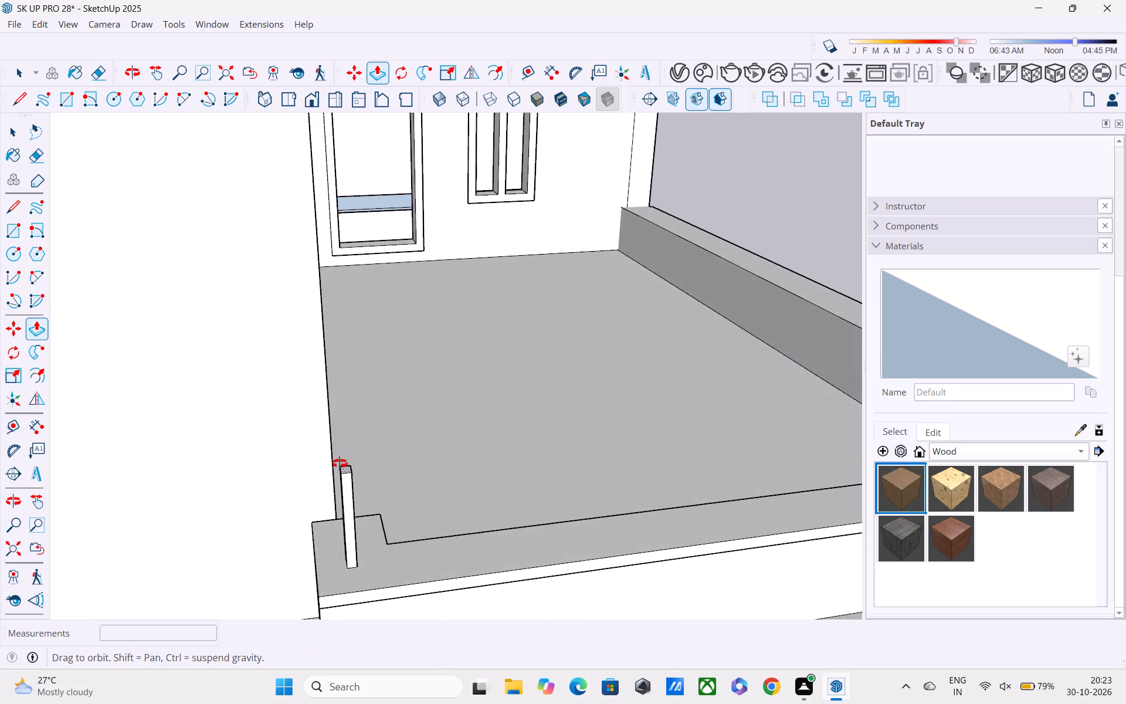
middle_click_drag(340, 463, 331, 457)
middle_click_drag(372, 499, 360, 534, "shift")
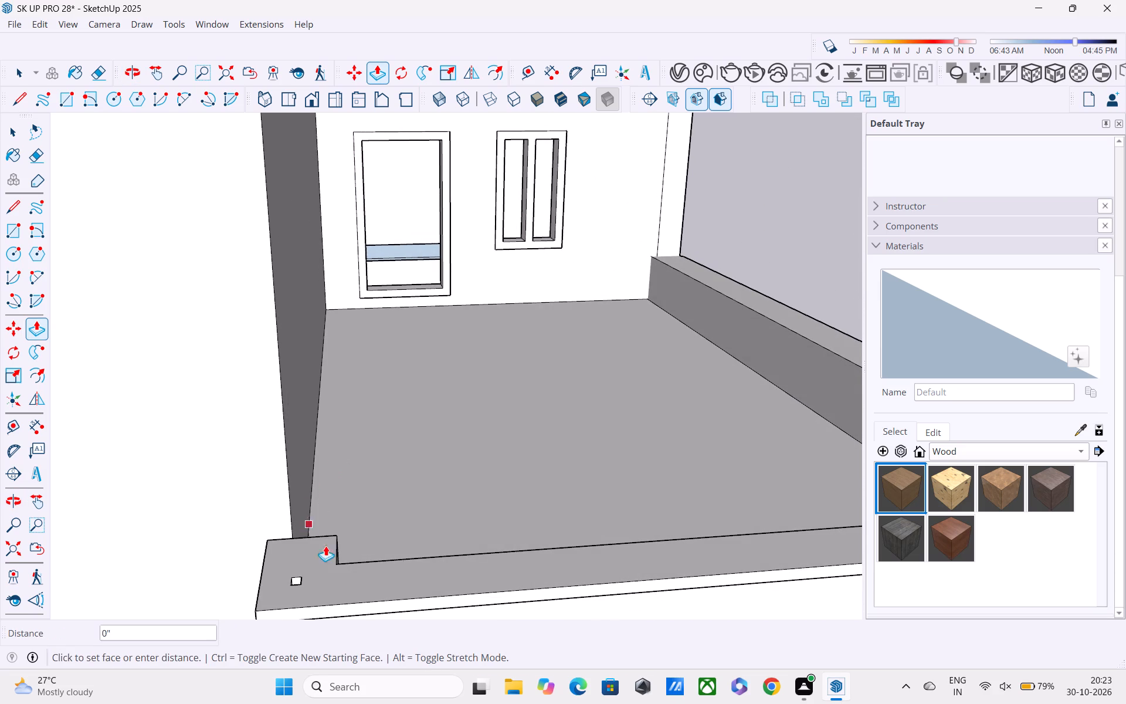
middle_click_drag(335, 556, 304, 477, "shift")
middle_click_drag(278, 553, 287, 588, "shift")
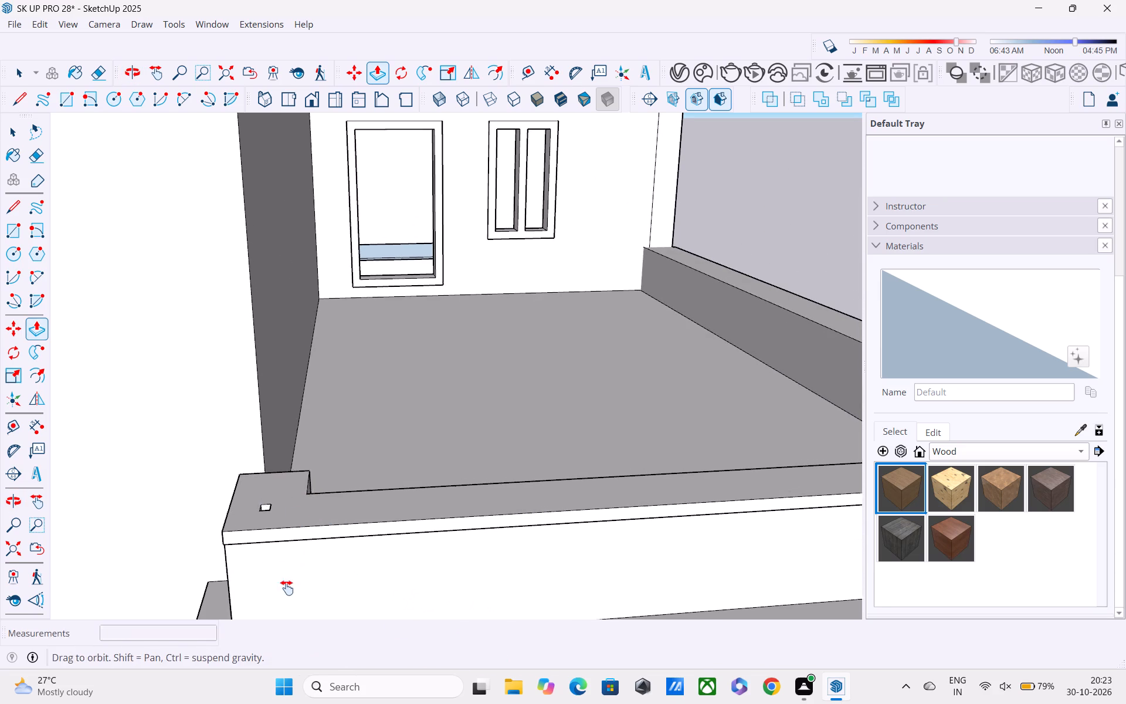
middle_click_drag(287, 588, 290, 652, "shift")
middle_click_drag(286, 496, 270, 485)
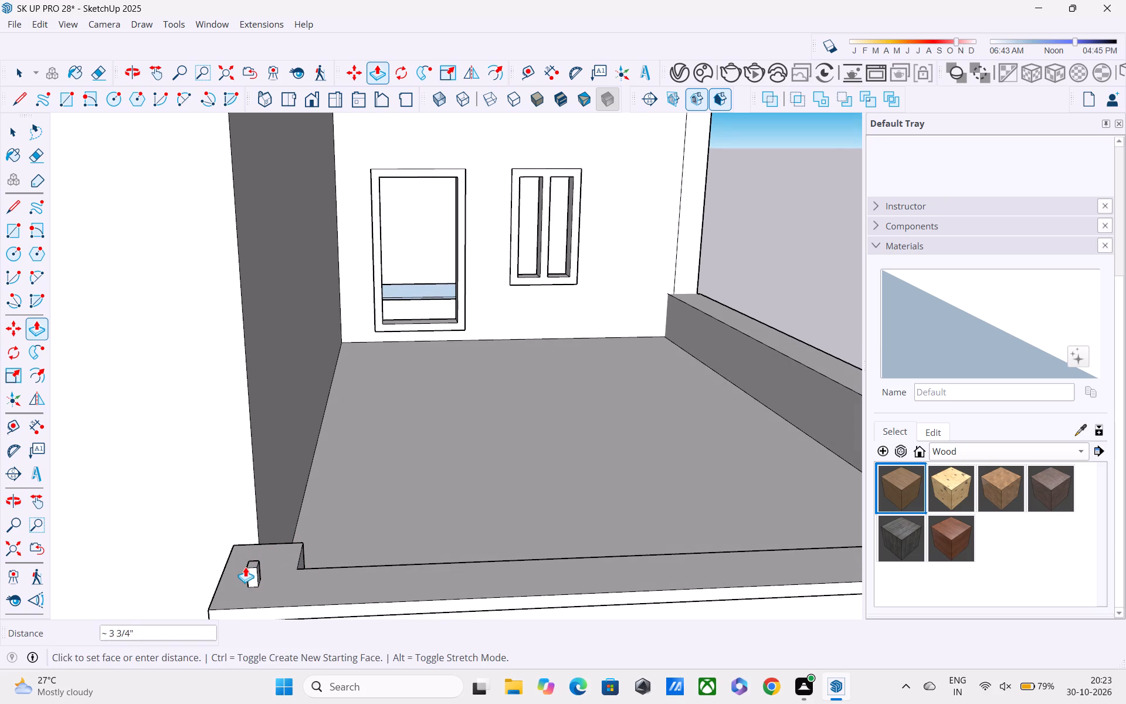
type("2.")
key("apostrophe")
key("BackSpace")
type("5'")
key("Return")
scroll(245, 568, "down", 3)
middle_click_drag(289, 597, 225, 564)
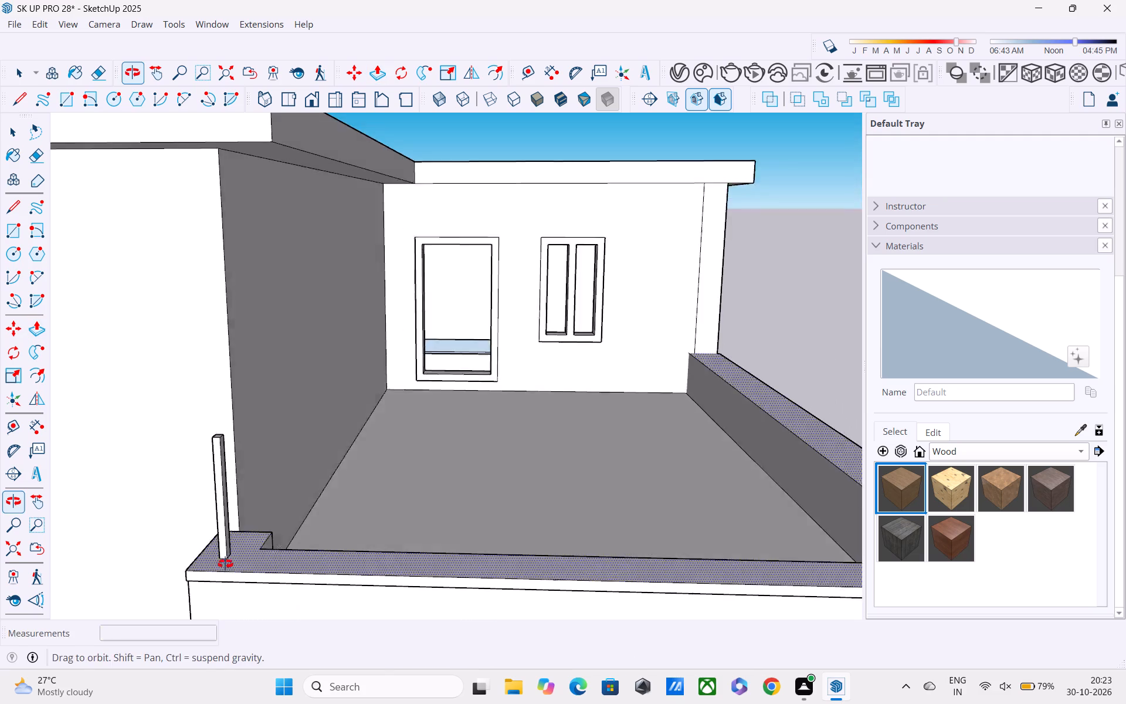
Examine the new terrace post and the finished balcony railing below from several angles.
middle_click_drag(225, 564, 207, 555)
scroll(314, 622, "down", 4)
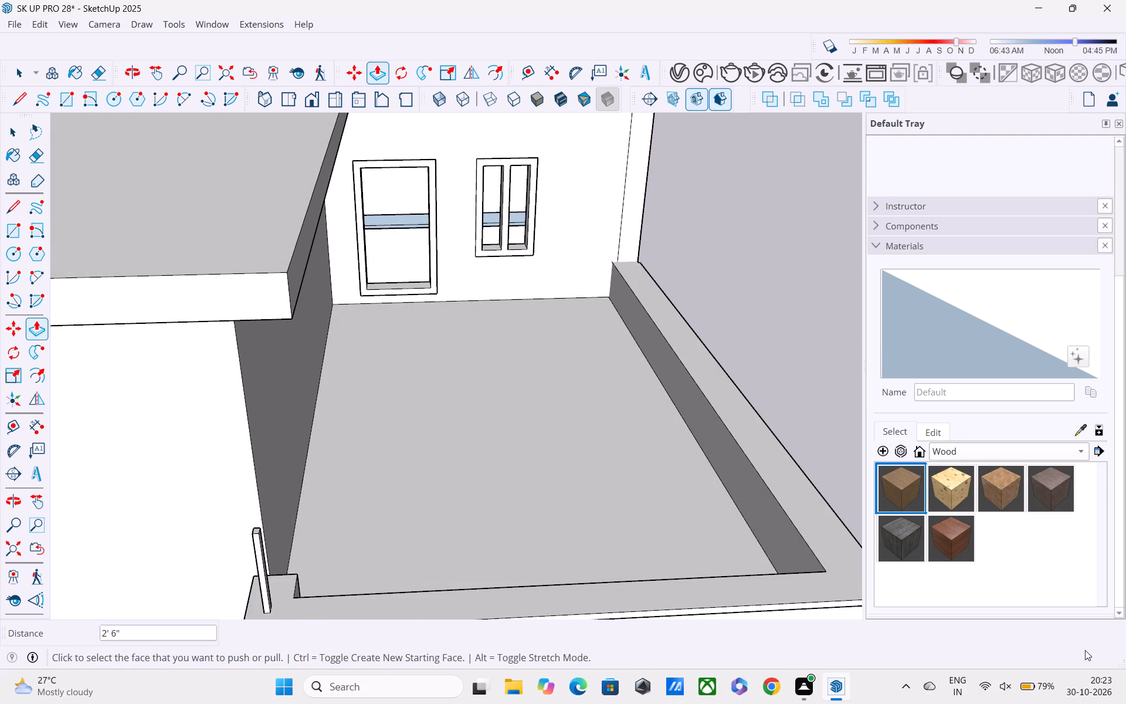
middle_click_drag(436, 424, 357, 300)
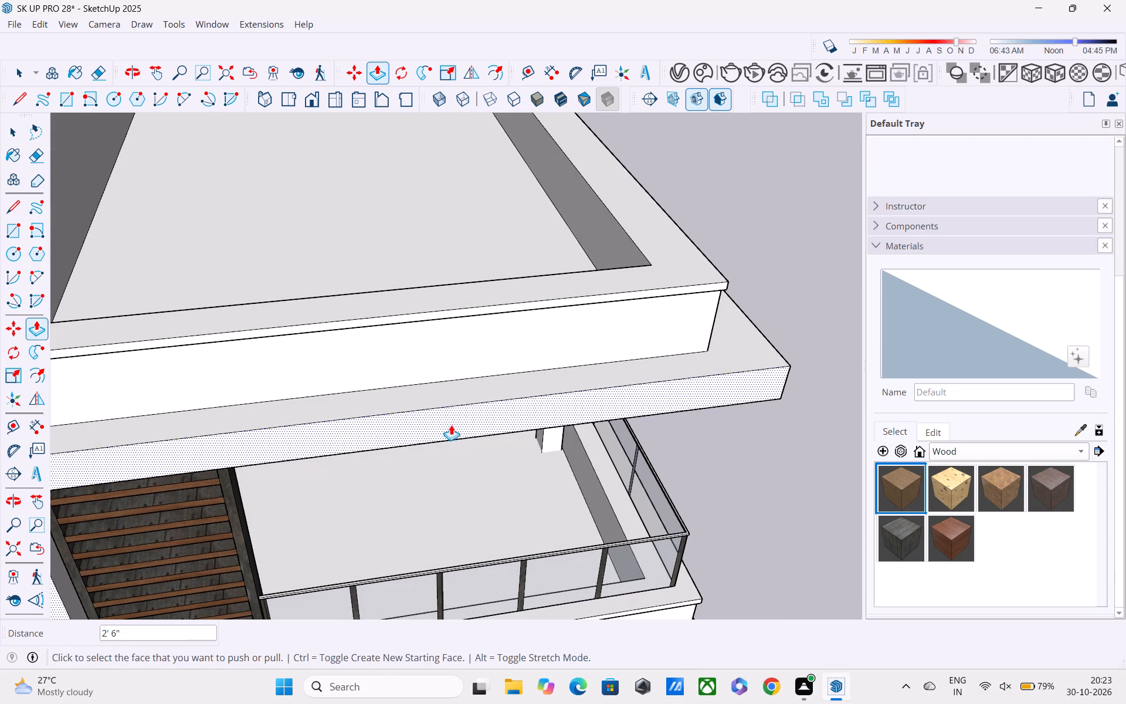
middle_click_drag(456, 428, 564, 462, "shift")
middle_click_drag(555, 445, 725, 253)
middle_click_drag(738, 288, 577, 276)
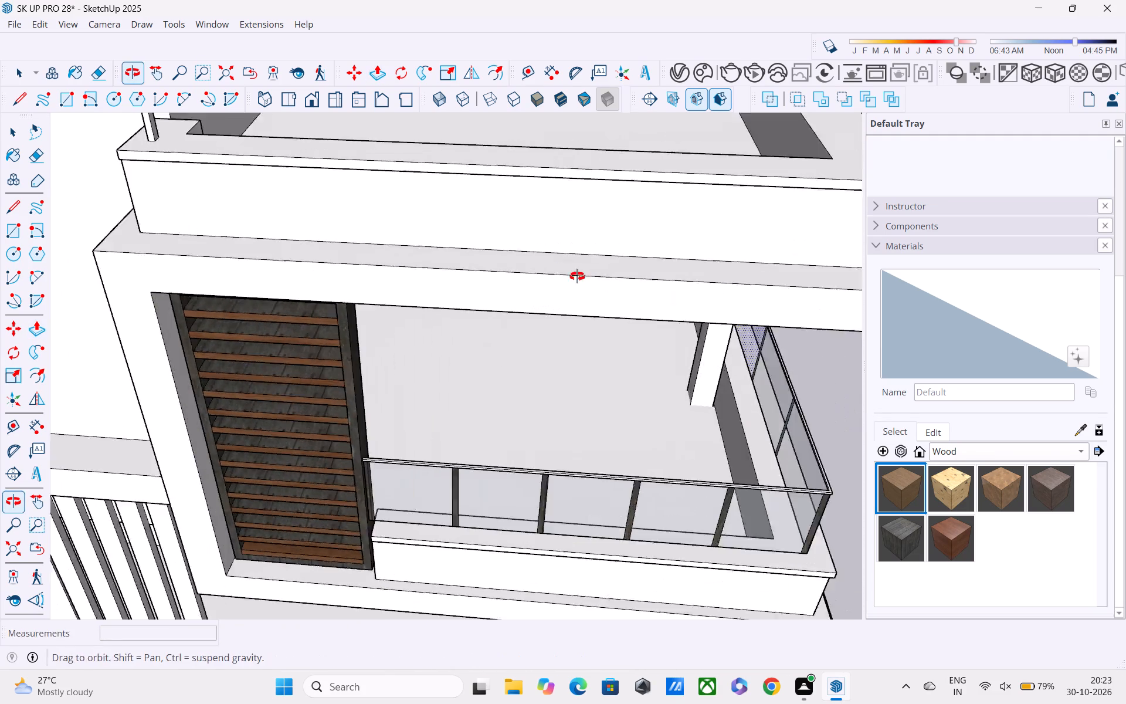
scroll(575, 275, "down", 2)
middle_click_drag(577, 276, 565, 269)
middle_click_drag(587, 319, 571, 536, "shift")
scroll(454, 406, "down", 5)
middle_click_drag(534, 445, 425, 315)
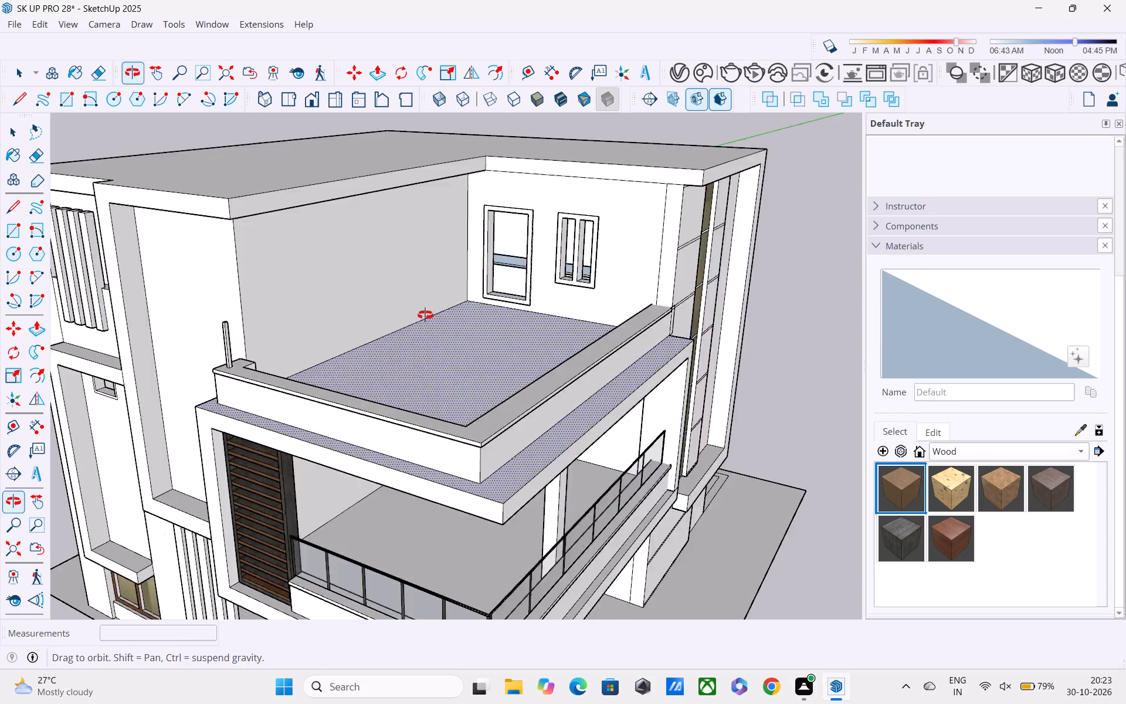
middle_click_drag(425, 315, 423, 312)
middle_click_drag(448, 357, 403, 419, "shift")
scroll(386, 412, "up", 1)
middle_click_drag(385, 411, 451, 469)
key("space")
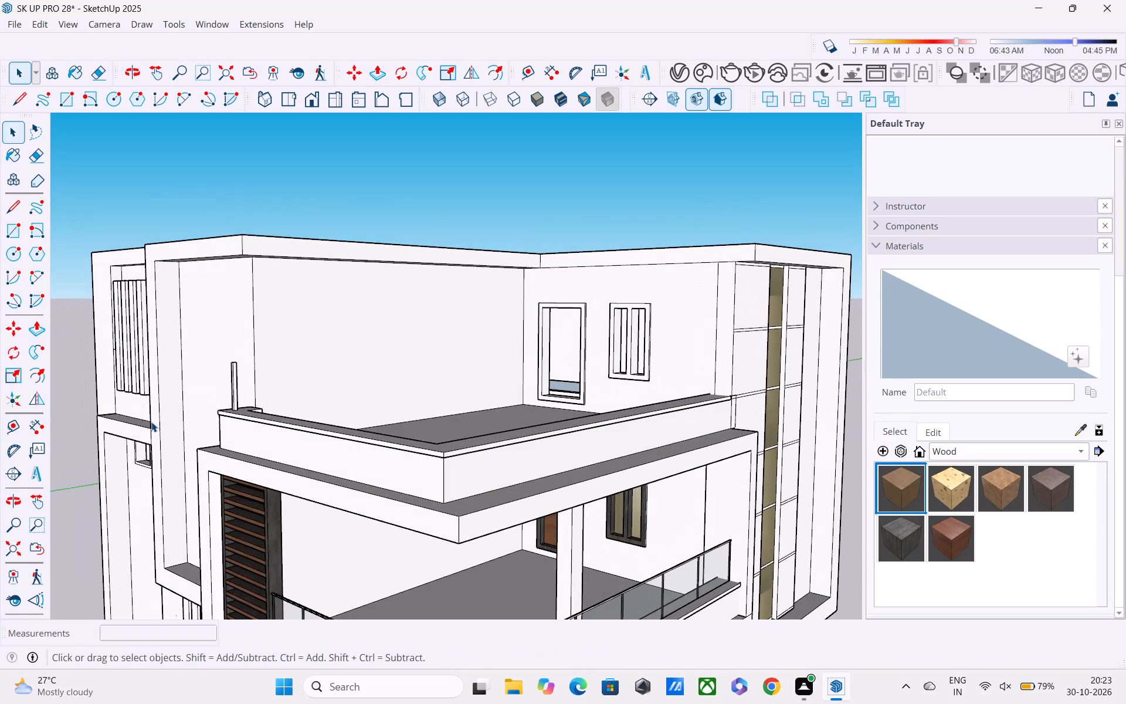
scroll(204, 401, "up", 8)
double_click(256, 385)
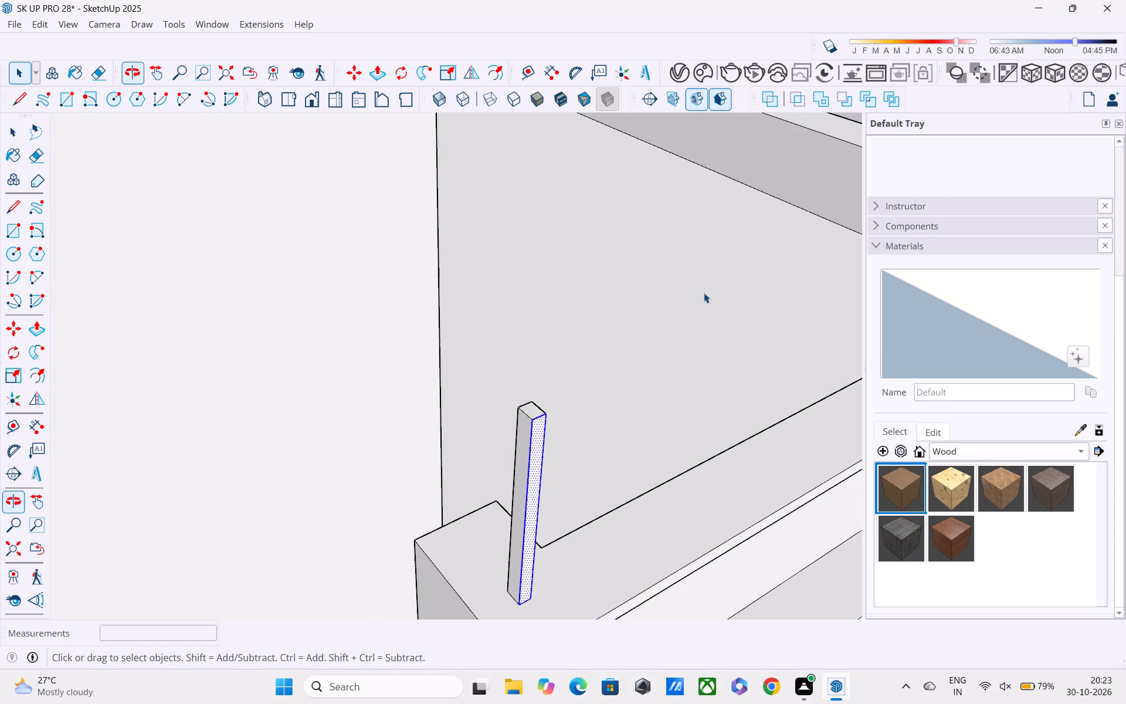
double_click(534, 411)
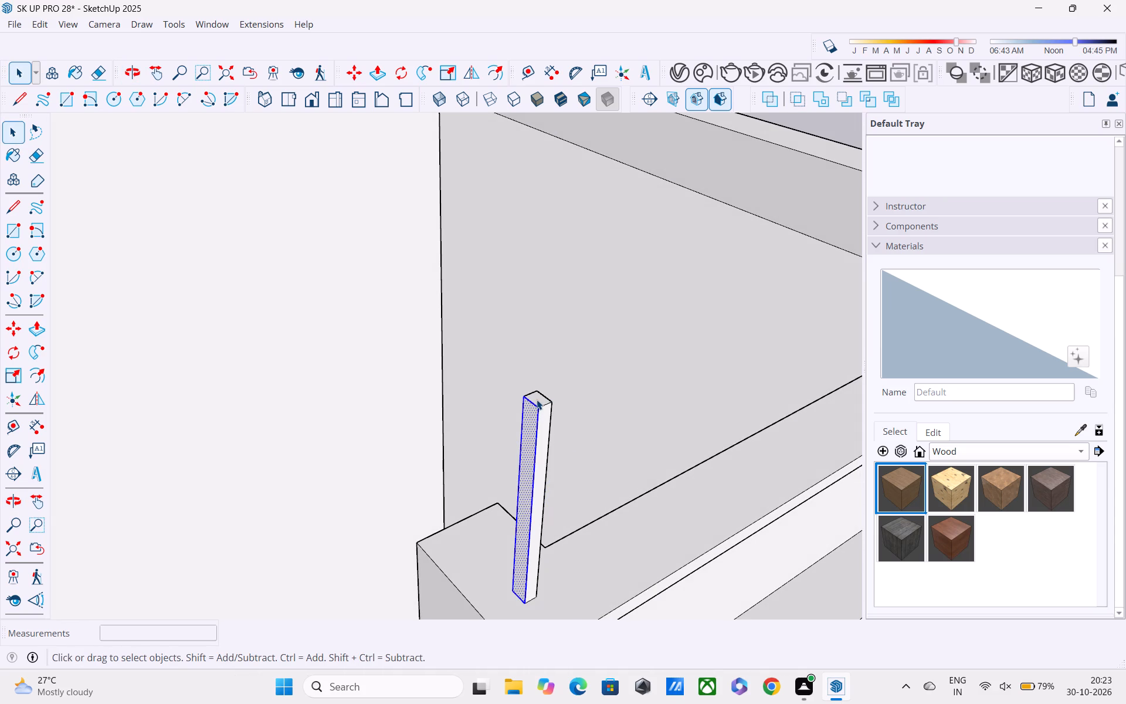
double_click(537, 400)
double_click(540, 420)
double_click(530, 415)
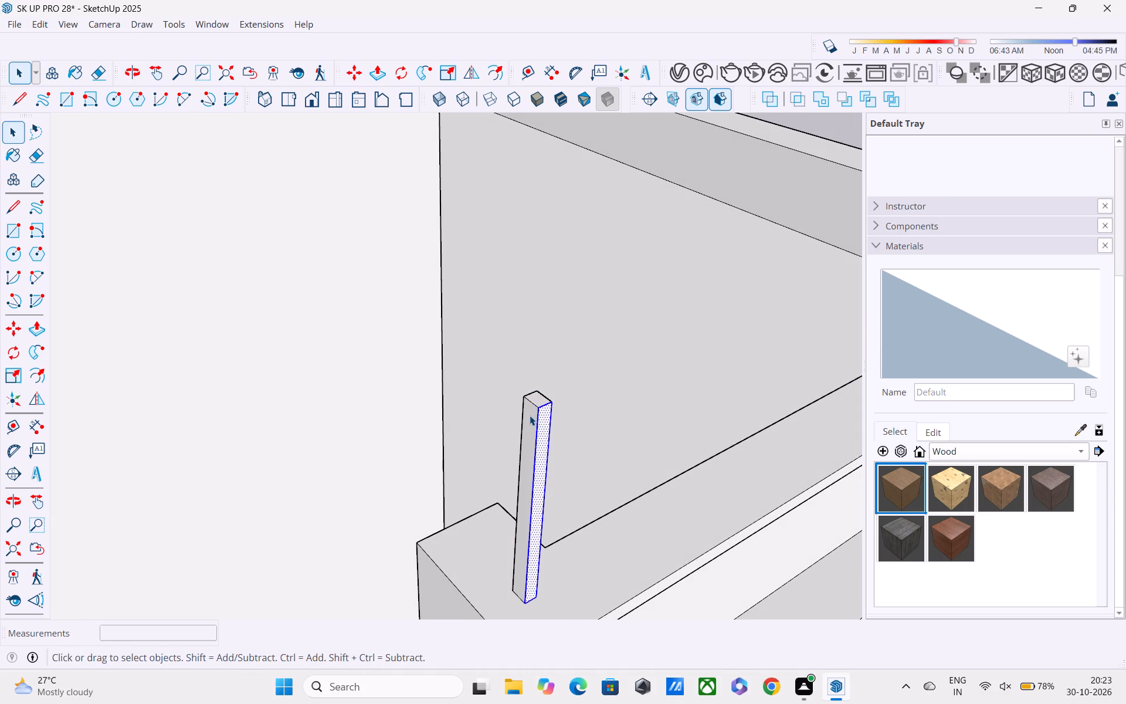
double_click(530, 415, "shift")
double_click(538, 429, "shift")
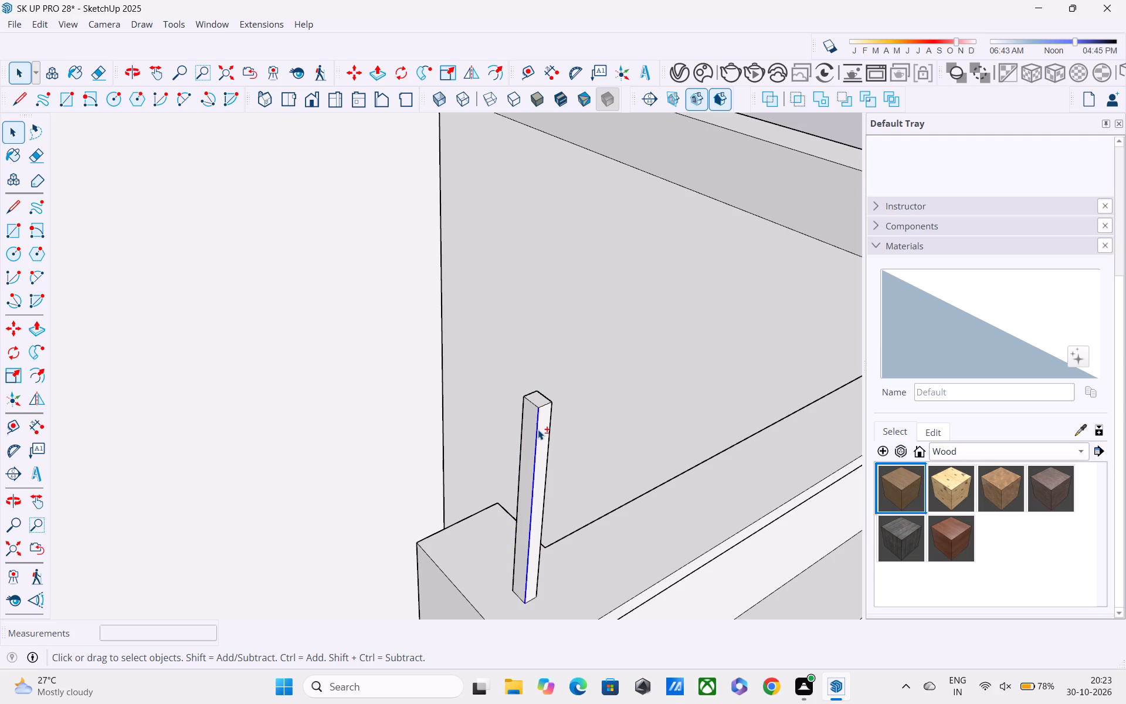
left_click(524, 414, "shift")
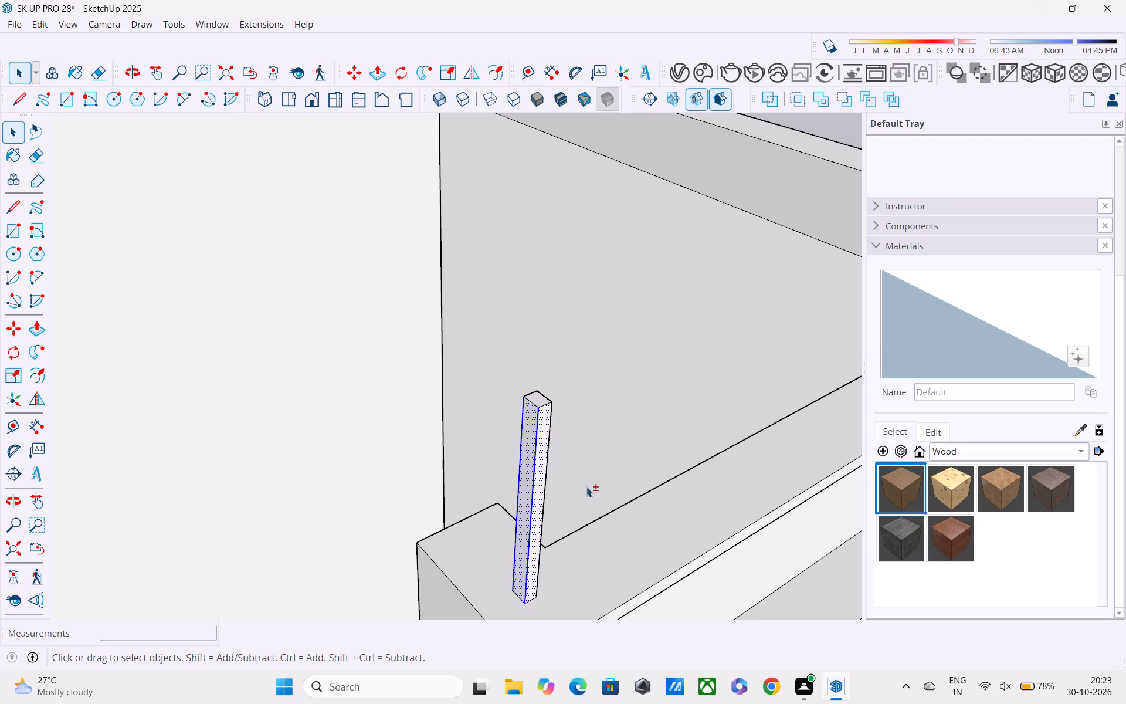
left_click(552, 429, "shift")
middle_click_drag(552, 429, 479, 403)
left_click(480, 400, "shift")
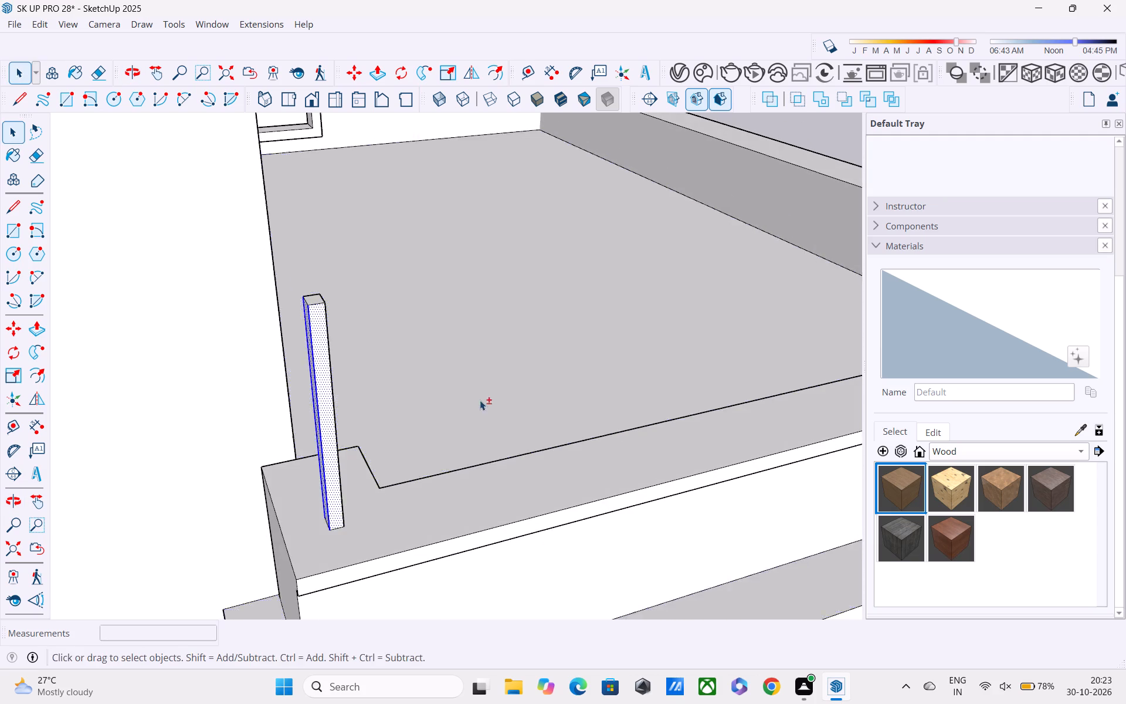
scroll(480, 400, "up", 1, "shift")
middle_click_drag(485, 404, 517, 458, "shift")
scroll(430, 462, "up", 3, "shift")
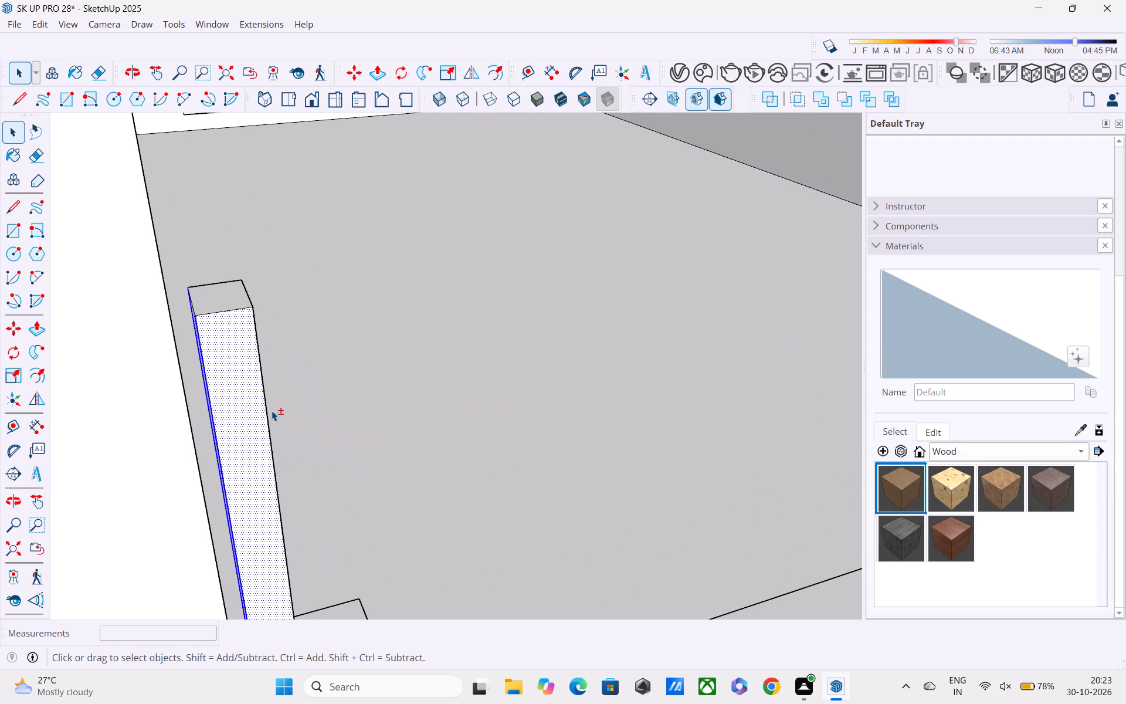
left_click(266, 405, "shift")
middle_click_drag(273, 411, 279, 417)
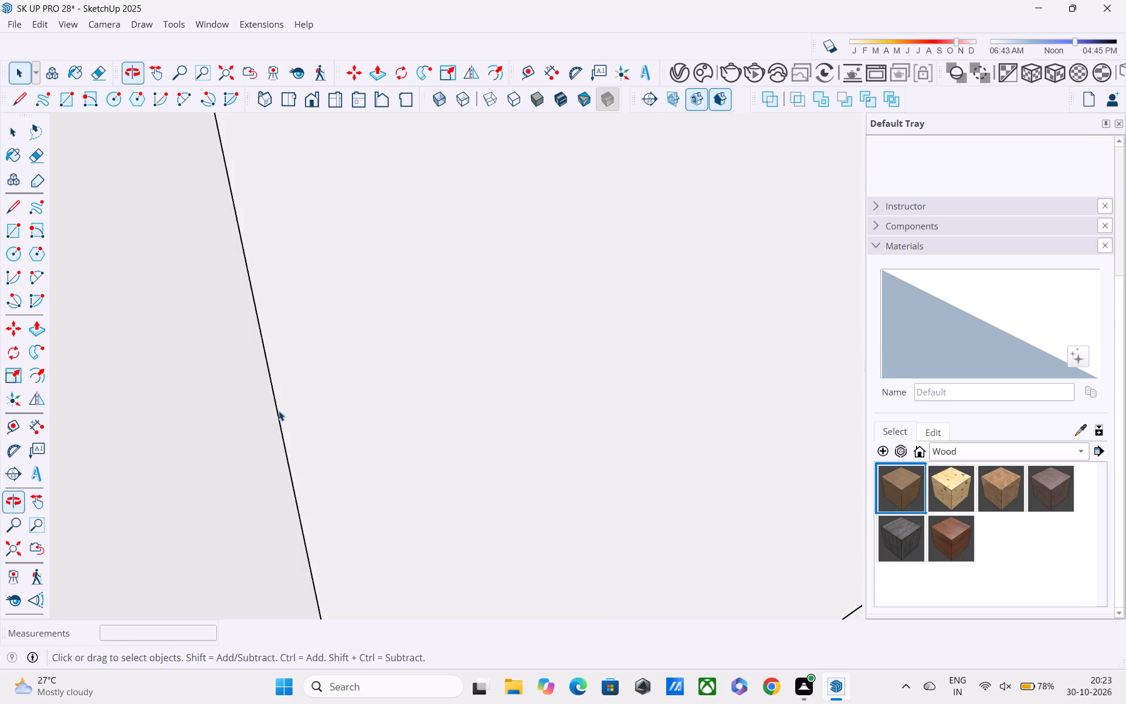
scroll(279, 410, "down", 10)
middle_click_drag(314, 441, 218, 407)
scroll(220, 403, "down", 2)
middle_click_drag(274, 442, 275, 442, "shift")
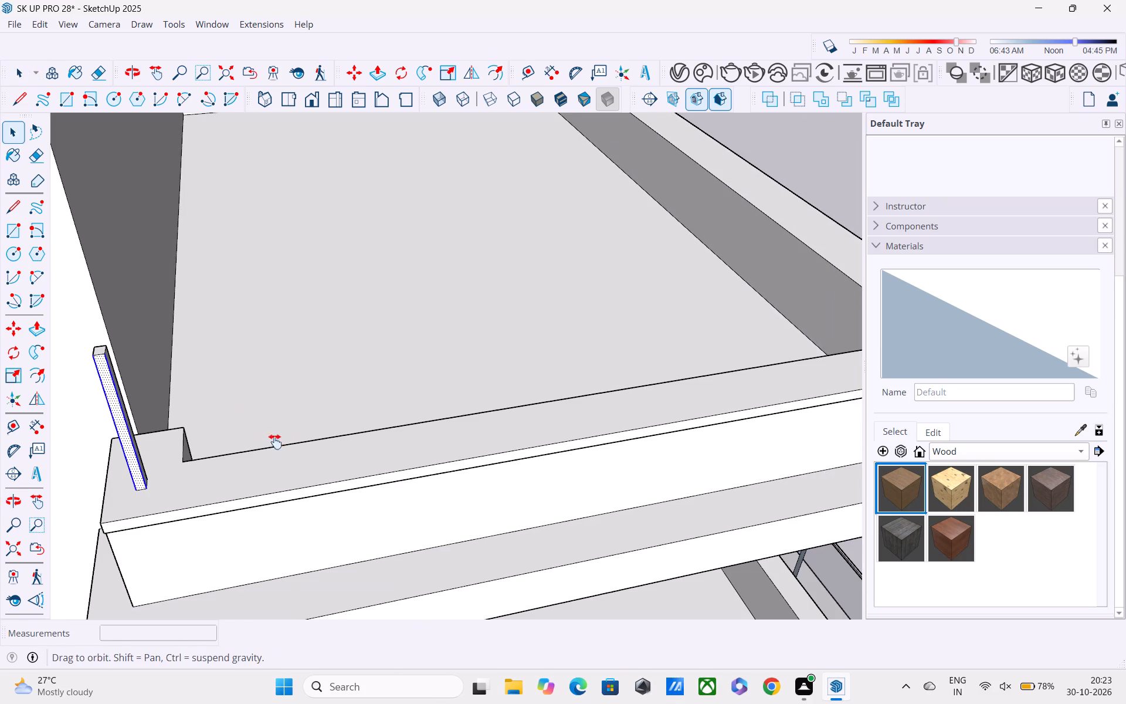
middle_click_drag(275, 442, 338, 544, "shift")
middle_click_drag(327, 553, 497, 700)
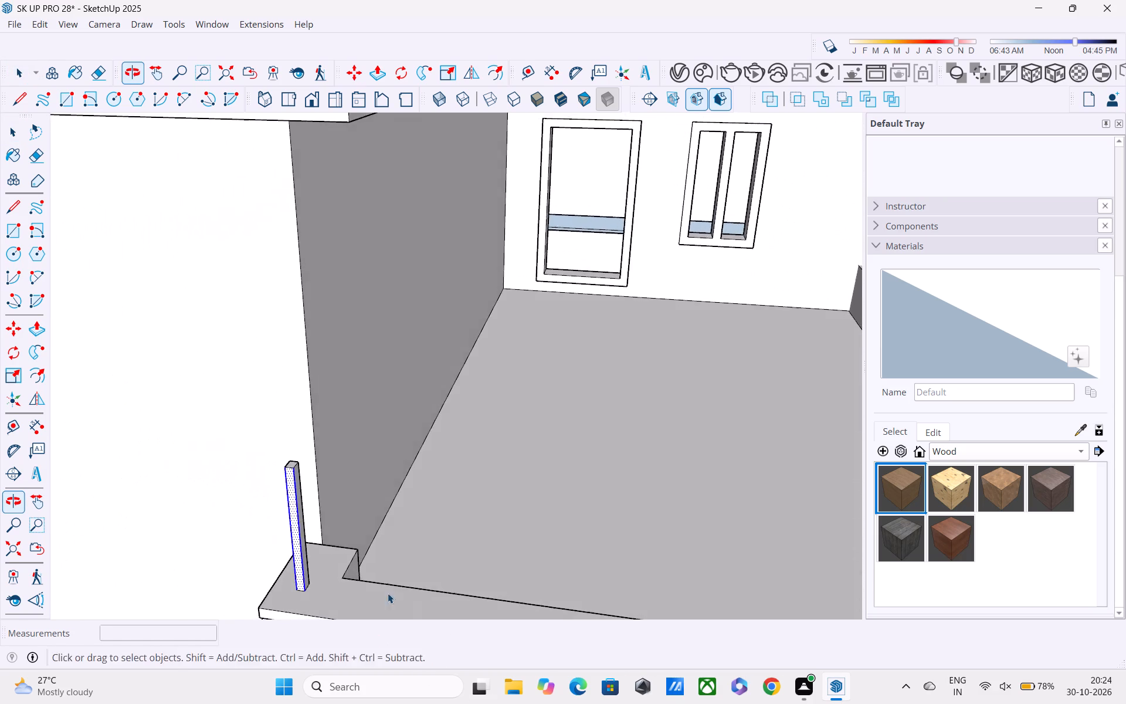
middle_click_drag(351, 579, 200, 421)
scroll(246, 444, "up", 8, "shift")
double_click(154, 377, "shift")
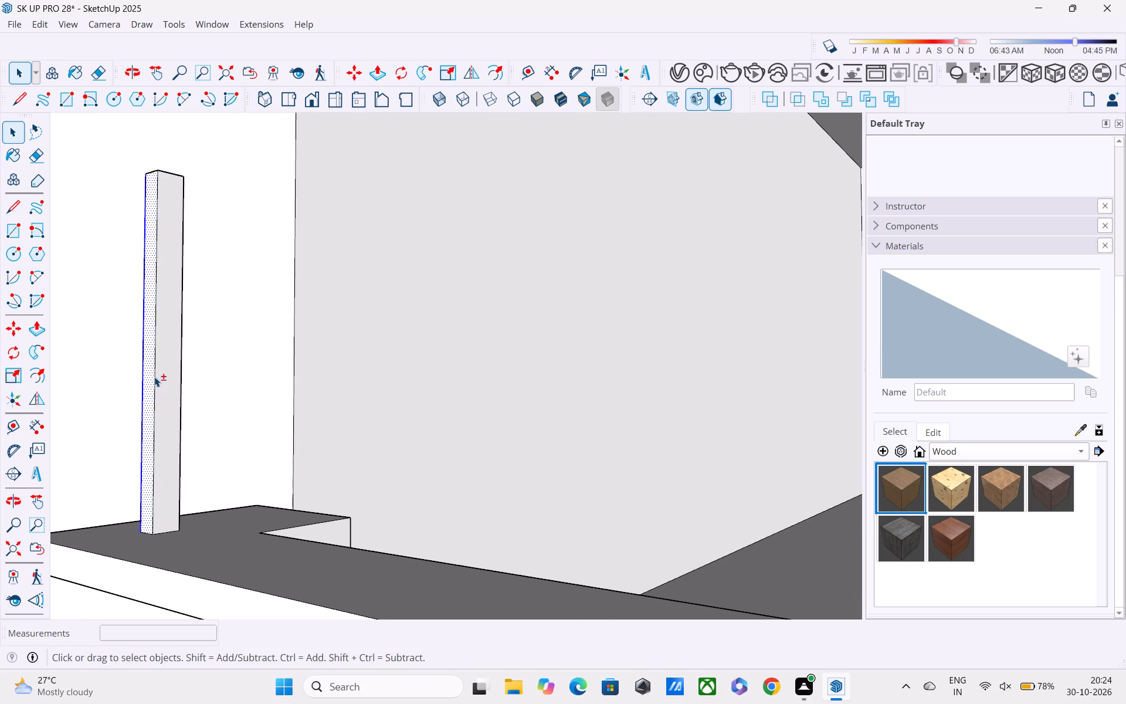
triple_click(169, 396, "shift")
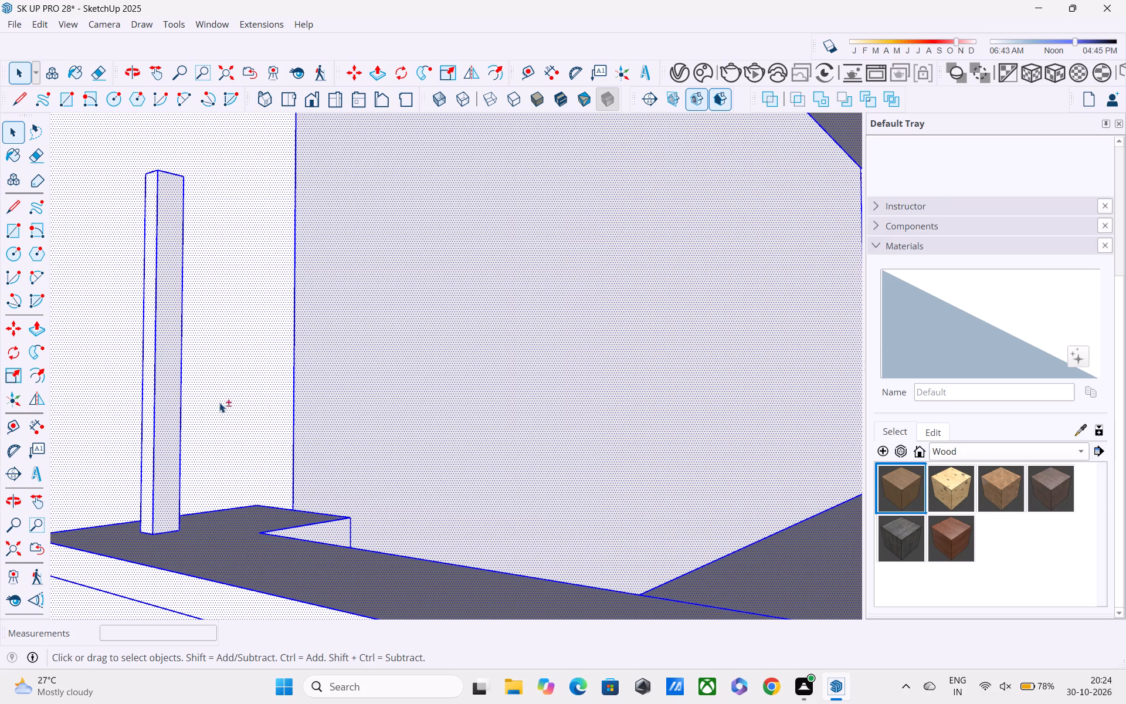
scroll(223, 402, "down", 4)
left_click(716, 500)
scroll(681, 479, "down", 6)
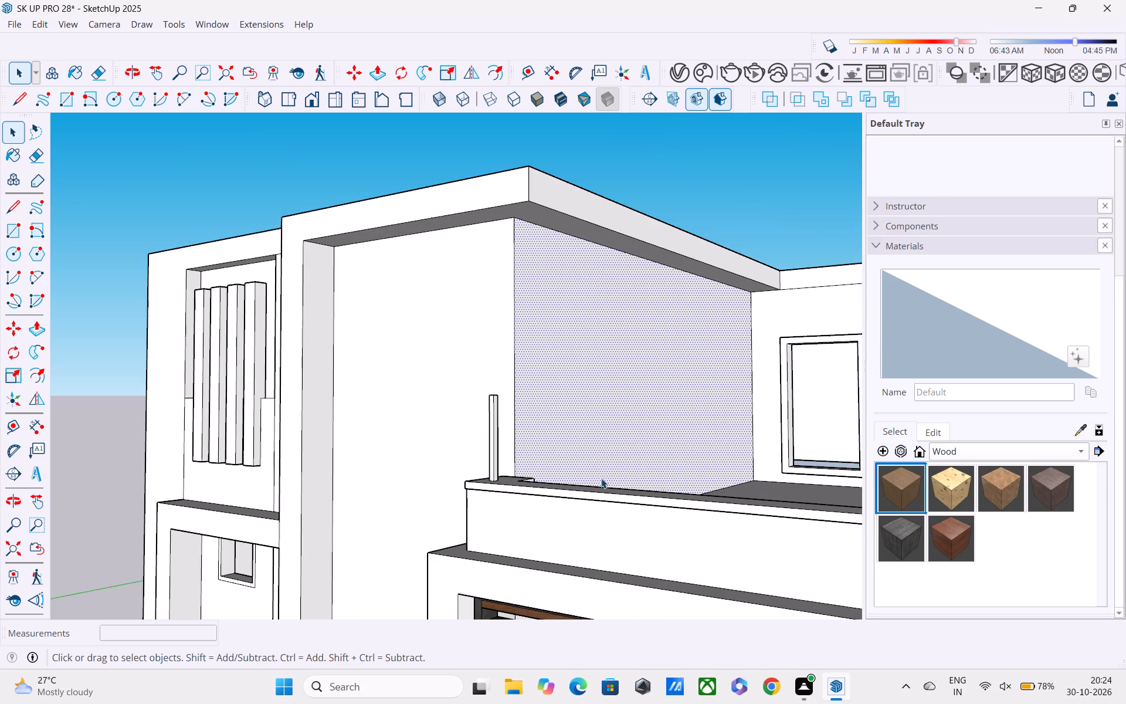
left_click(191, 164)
Select all faces and edges of the parapet post and copy it about 15' 2 15/16" along the red axis to the parapet's outer corner.
scroll(443, 422, "up", 4)
scroll(510, 450, "up", 3, "shift")
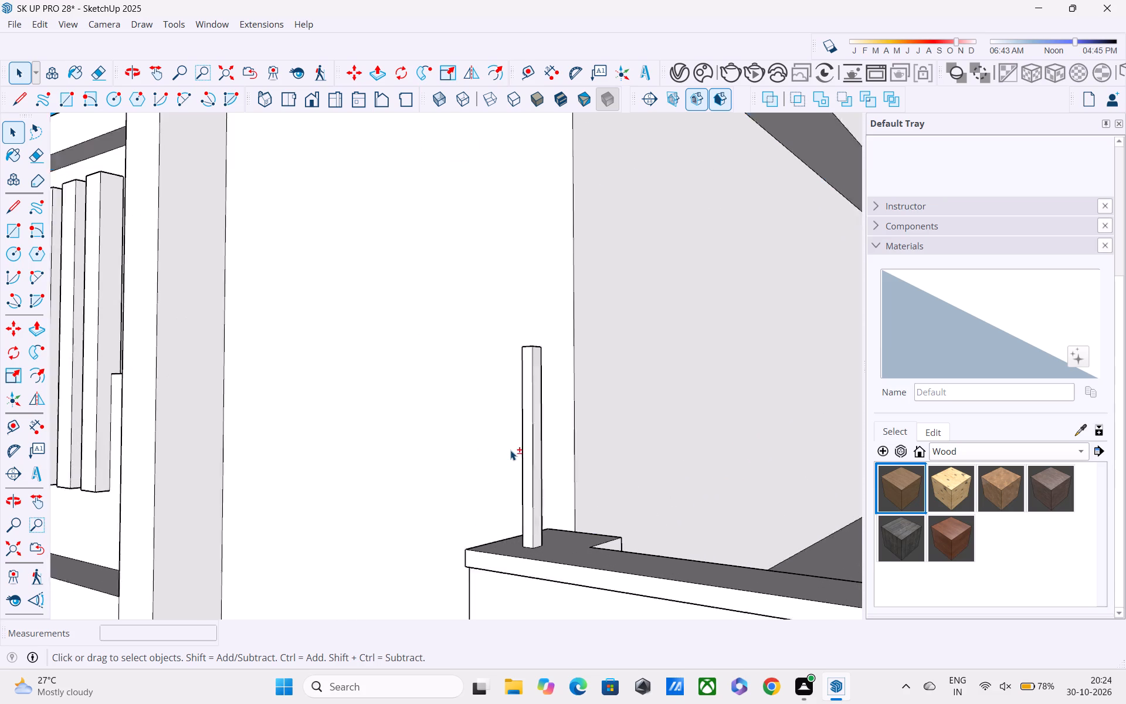
scroll(510, 450, "up", 1, "shift")
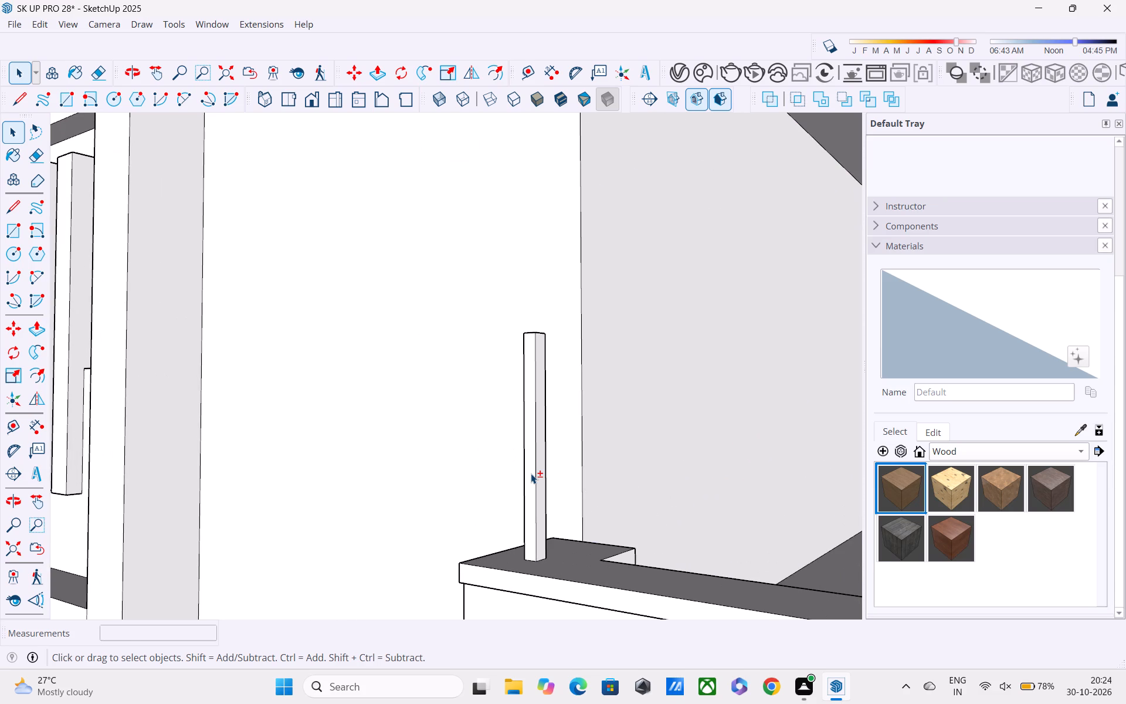
double_click(531, 473, "shift")
double_click(538, 486, "shift")
middle_click_drag(540, 480, 542, 517)
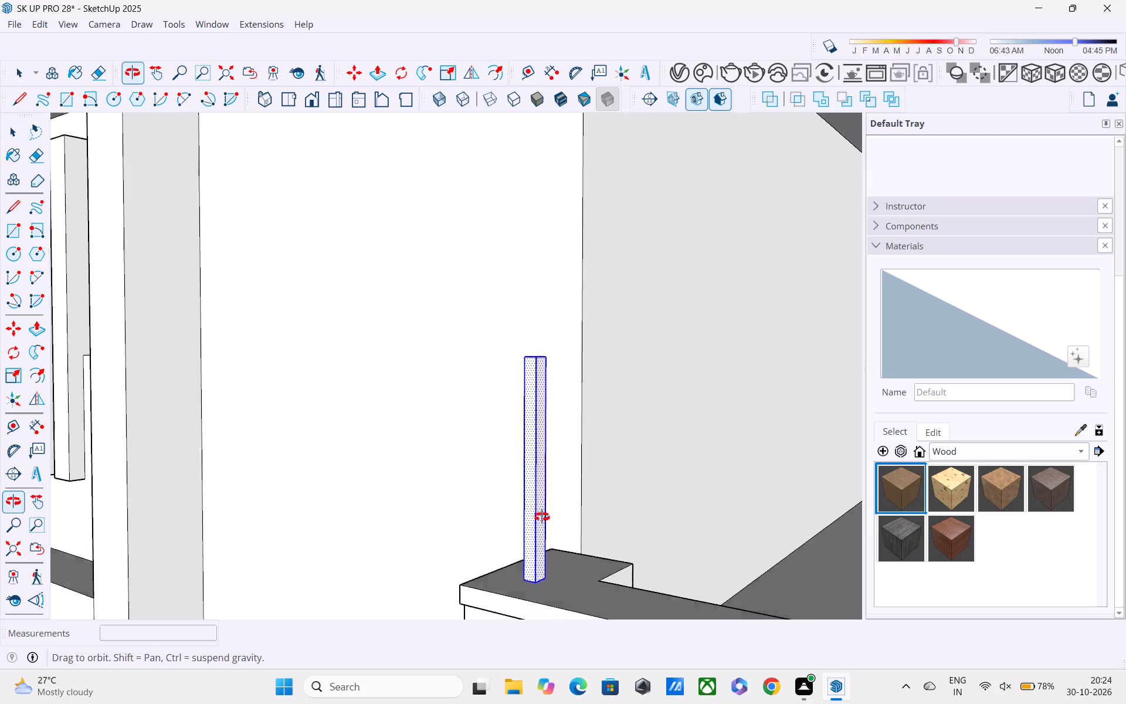
middle_click_drag(542, 517, 552, 590)
scroll(540, 468, "up", 4)
double_click(556, 436, "shift")
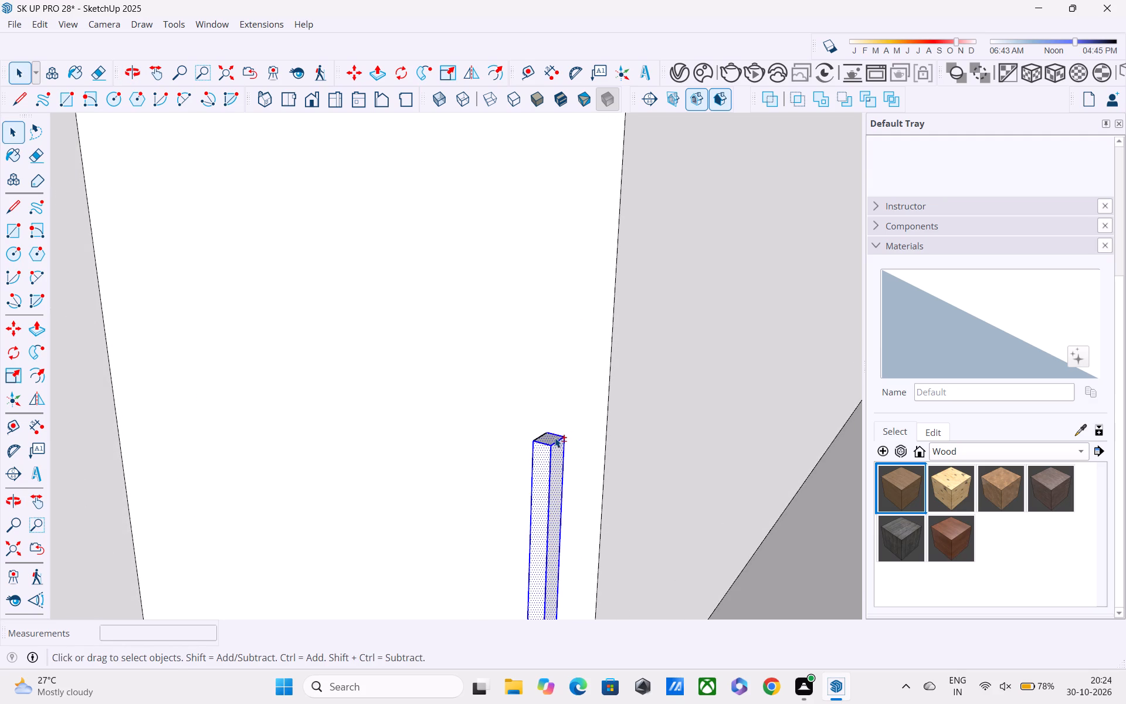
double_click(536, 438, "shift")
middle_click_drag(557, 468, 640, 594)
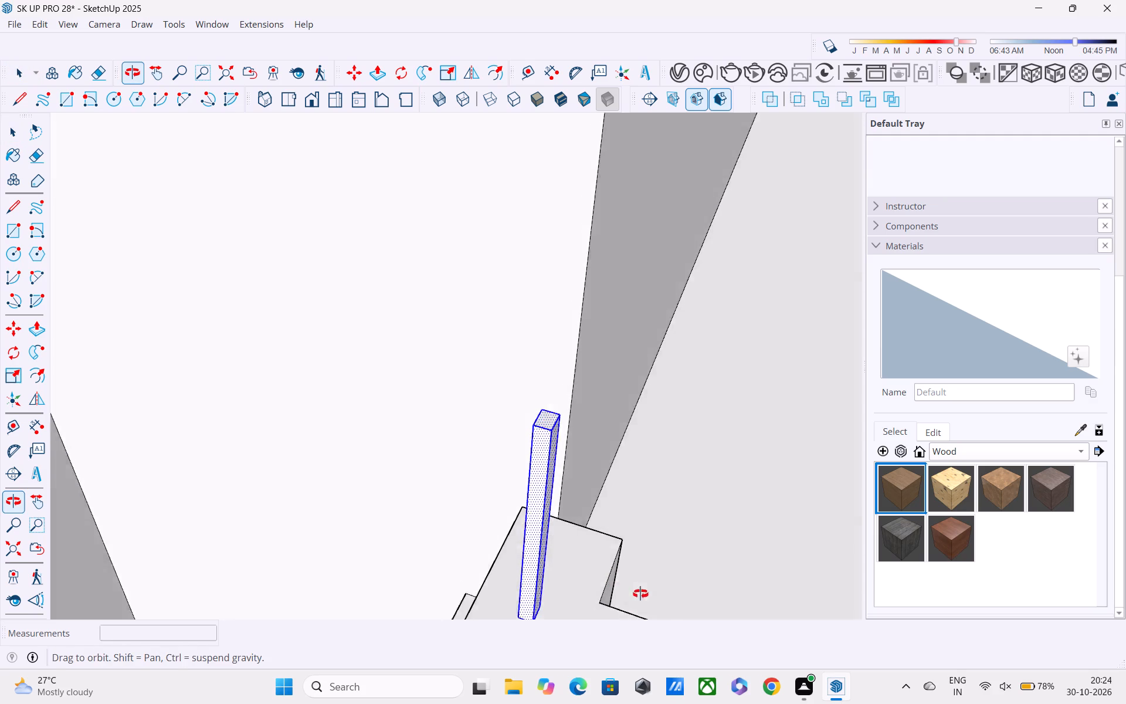
middle_click_drag(640, 594, 866, 531)
middle_click_drag(459, 513, 574, 527)
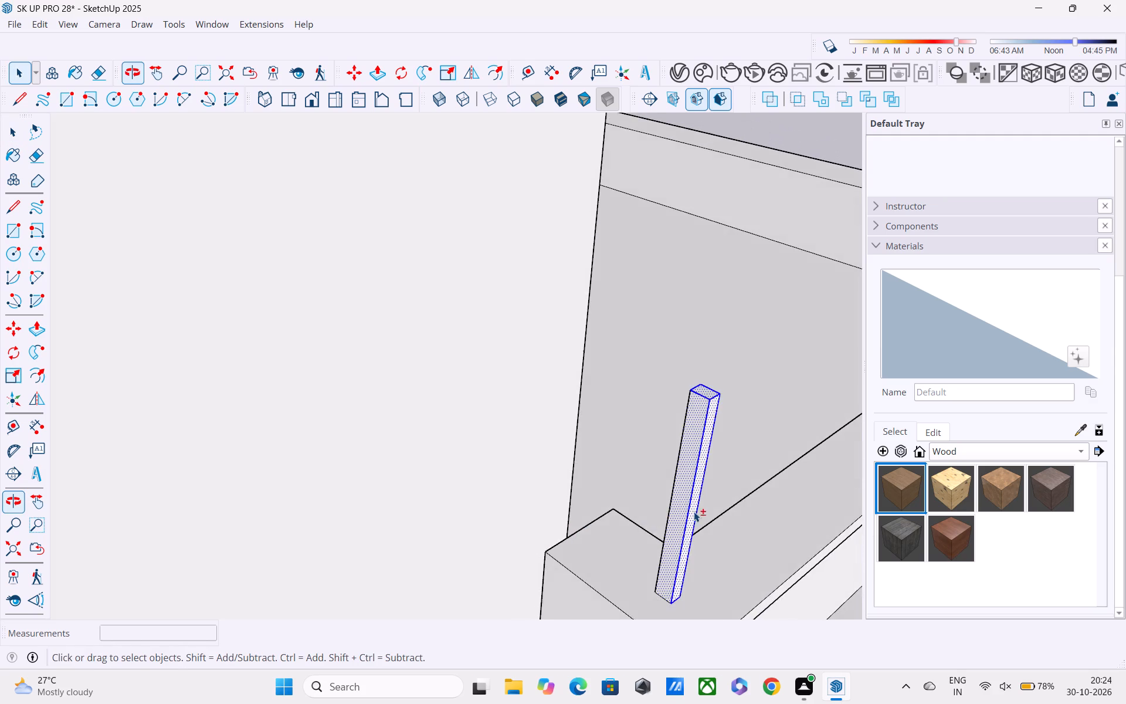
scroll(671, 478, "up", 2, "shift")
left_click(679, 471, "shift")
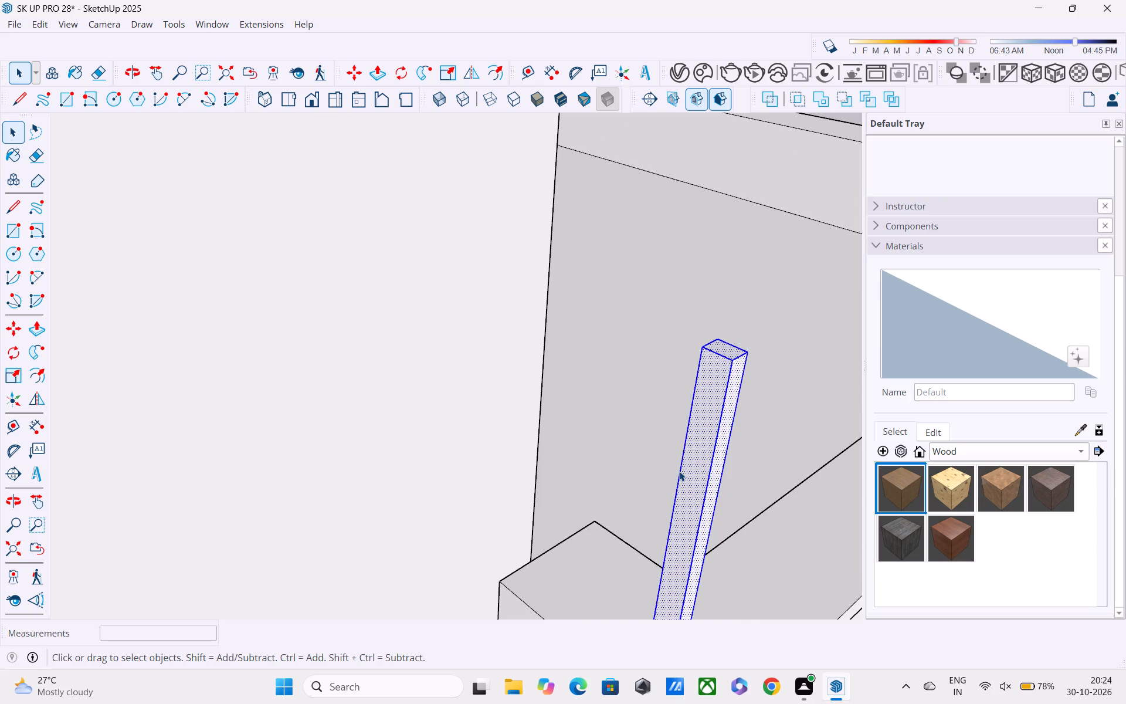
middle_click_drag(678, 472, 321, 425)
scroll(333, 441, "up", 3, "shift")
scroll(333, 441, "down", 1)
middle_click_drag(321, 452, 155, 537)
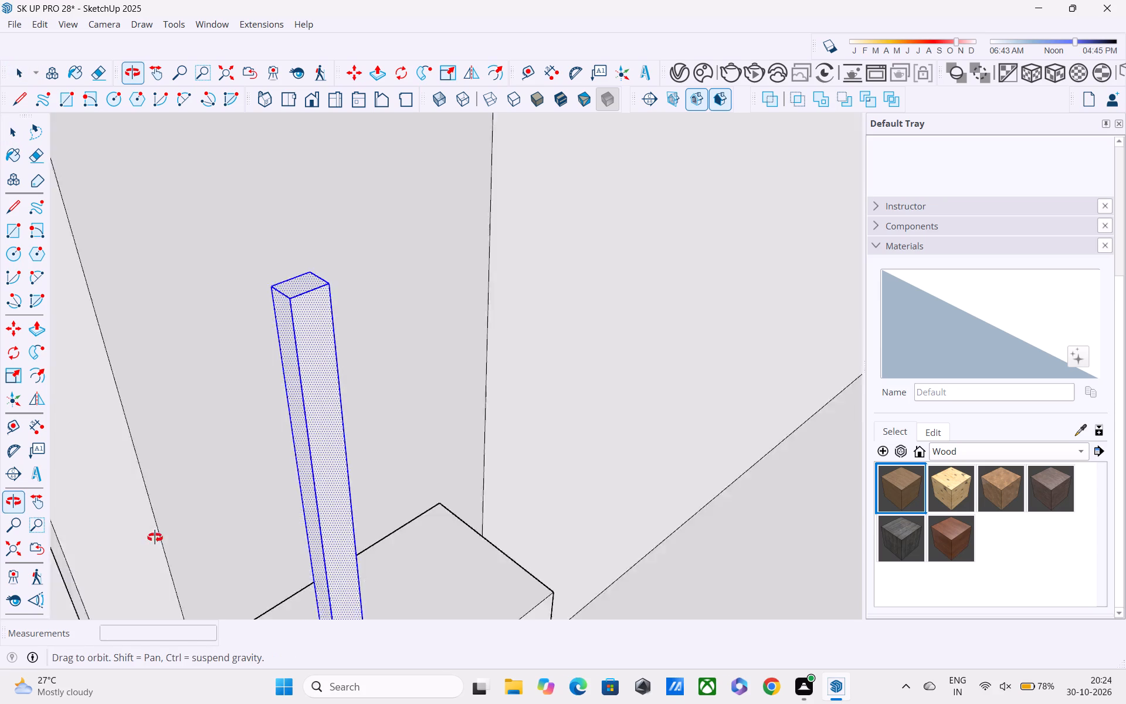
middle_click_drag(155, 537, 126, 623)
middle_click_drag(317, 368, 334, 446)
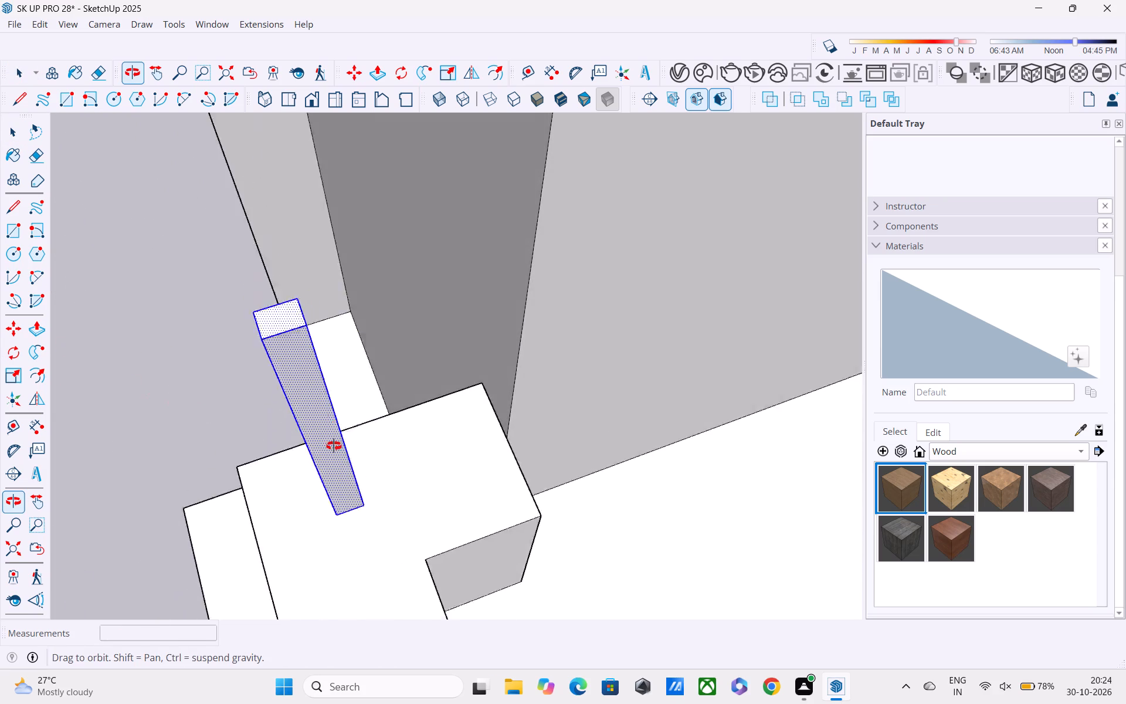
middle_click_drag(334, 446, 465, 325)
key("m")
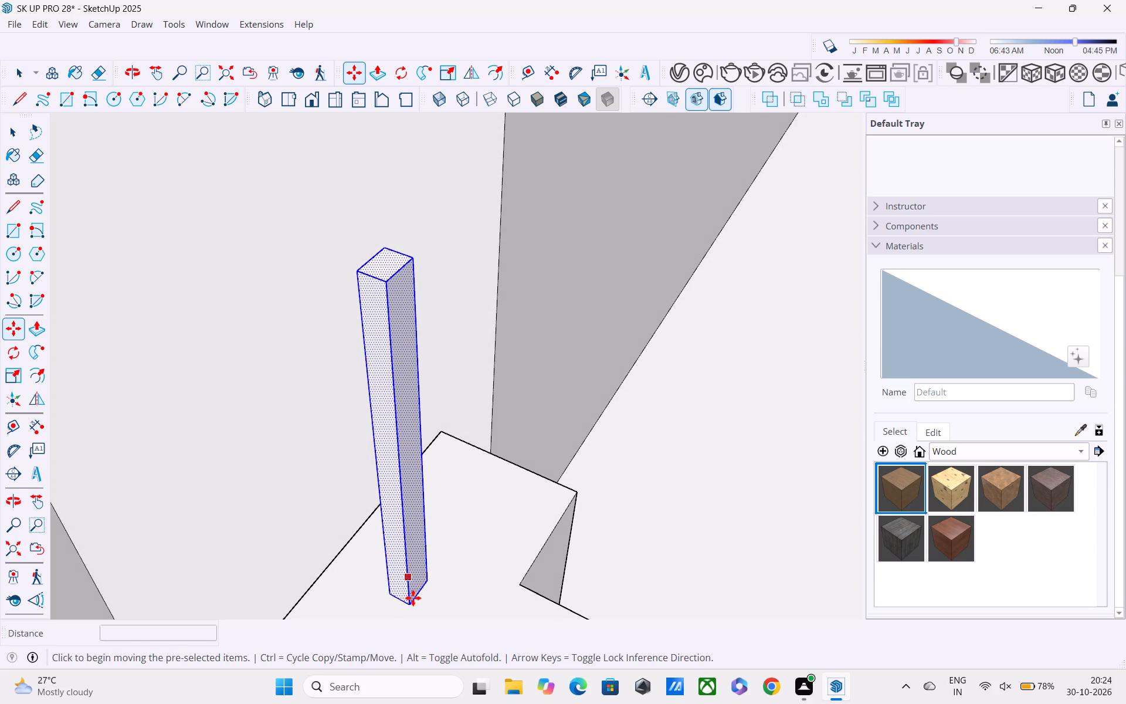
left_click(418, 604)
scroll(436, 615, "down", 4)
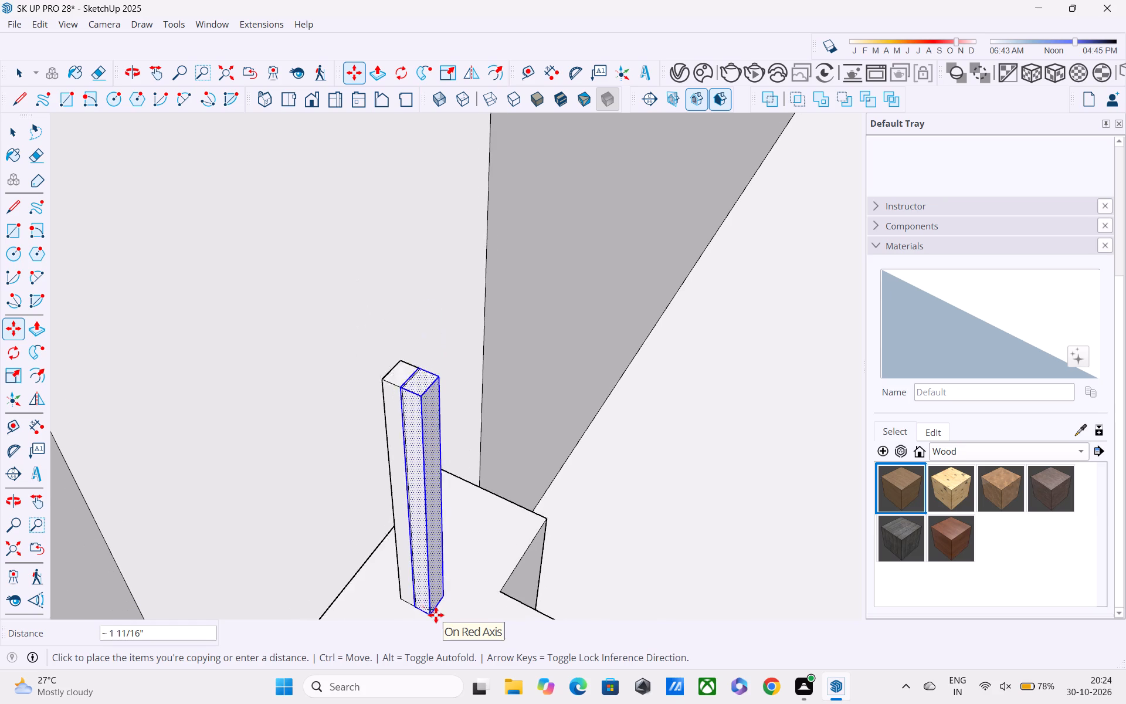
scroll(436, 615, "down", 3)
middle_click_drag(452, 622, 323, 496, "shift")
scroll(333, 496, "down", 5)
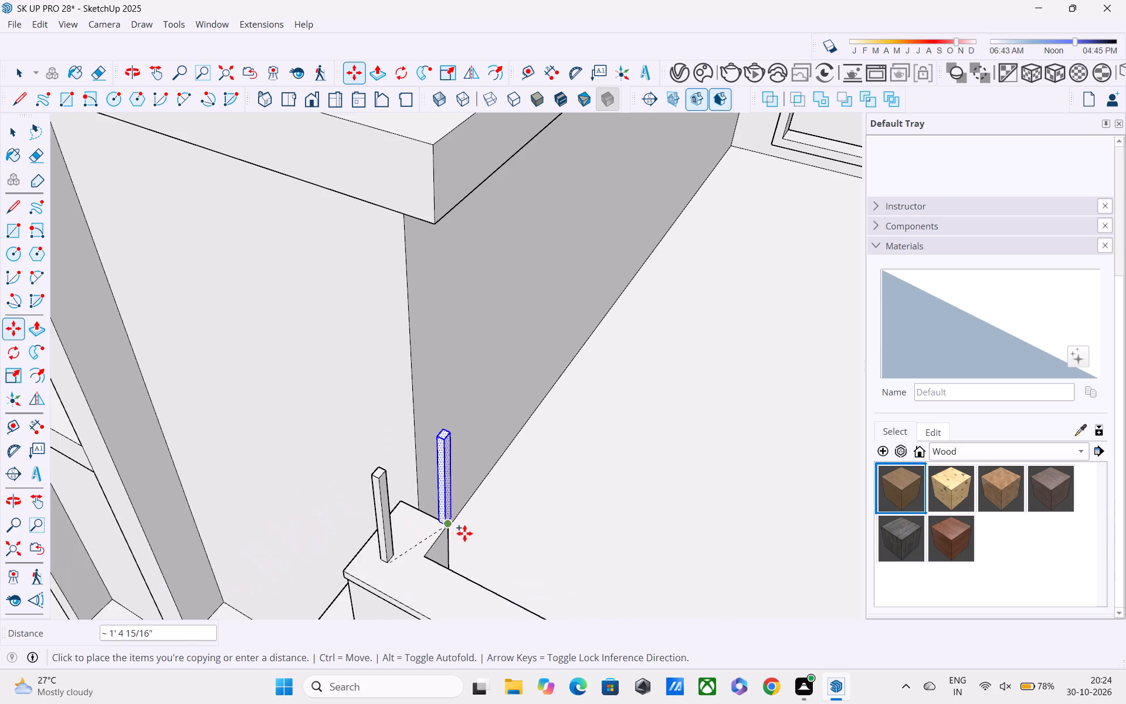
middle_click_drag(464, 533, 306, 323)
scroll(307, 324, "down", 4)
middle_click_drag(497, 447, 348, 319)
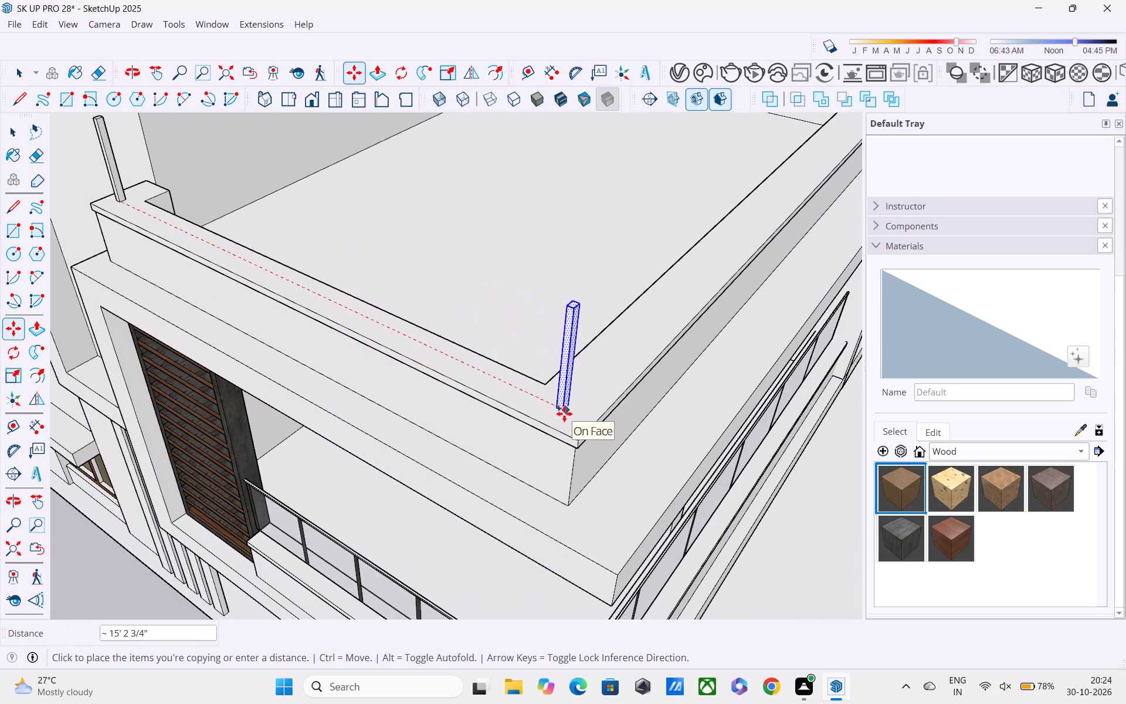
left_click(565, 414)
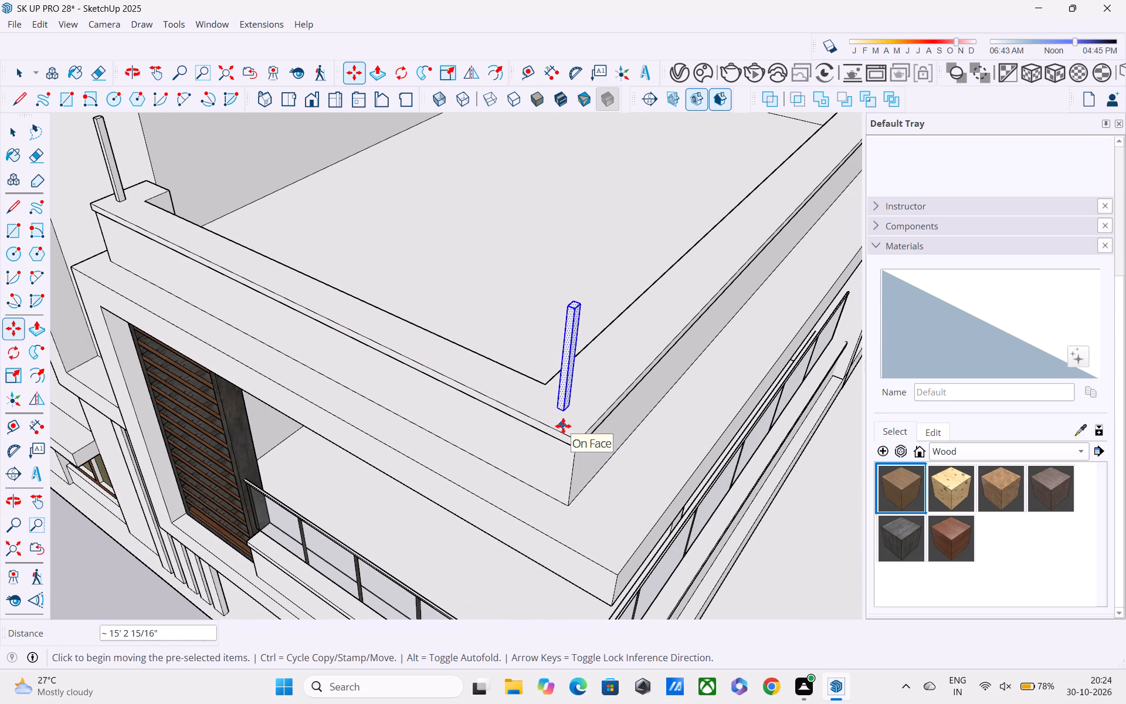
Divide the copy distance by 5 to space intermediate posts evenly between the house end and the corner.
key("slash")
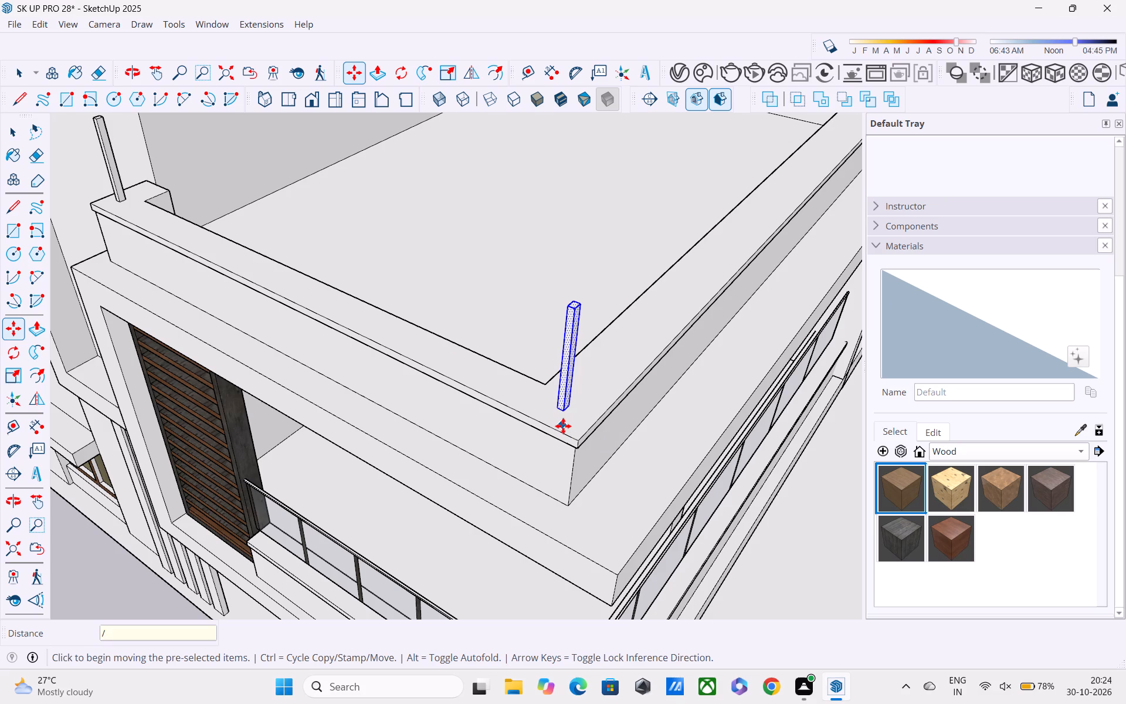
key("5")
key("Return")
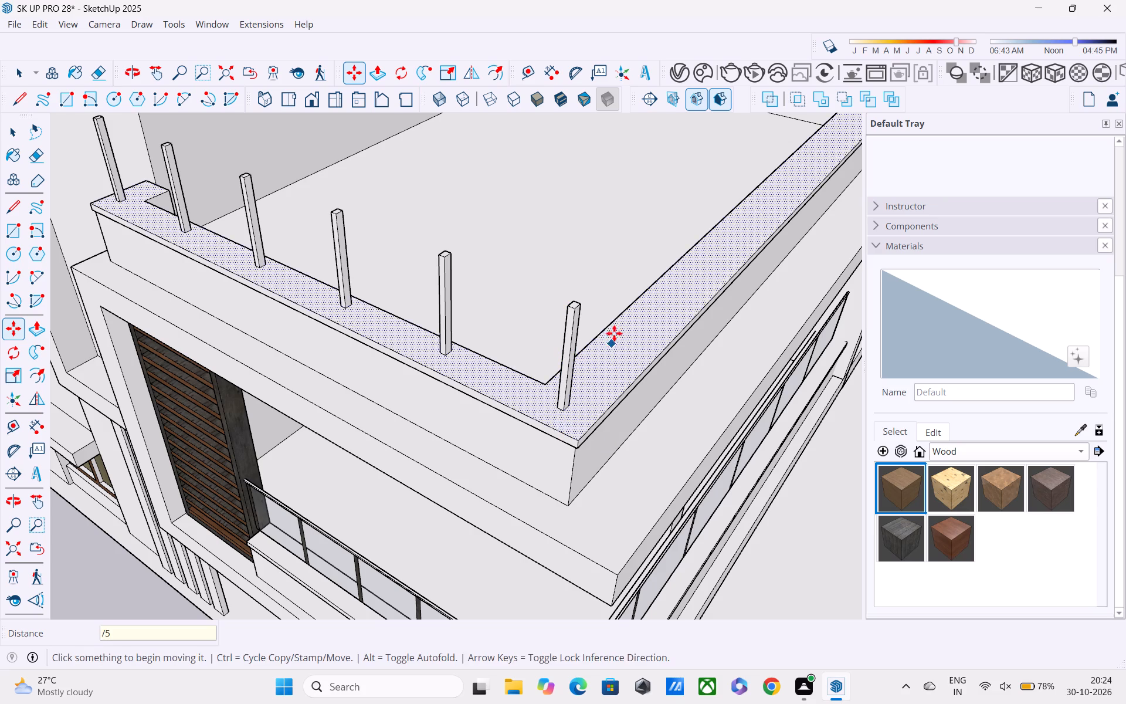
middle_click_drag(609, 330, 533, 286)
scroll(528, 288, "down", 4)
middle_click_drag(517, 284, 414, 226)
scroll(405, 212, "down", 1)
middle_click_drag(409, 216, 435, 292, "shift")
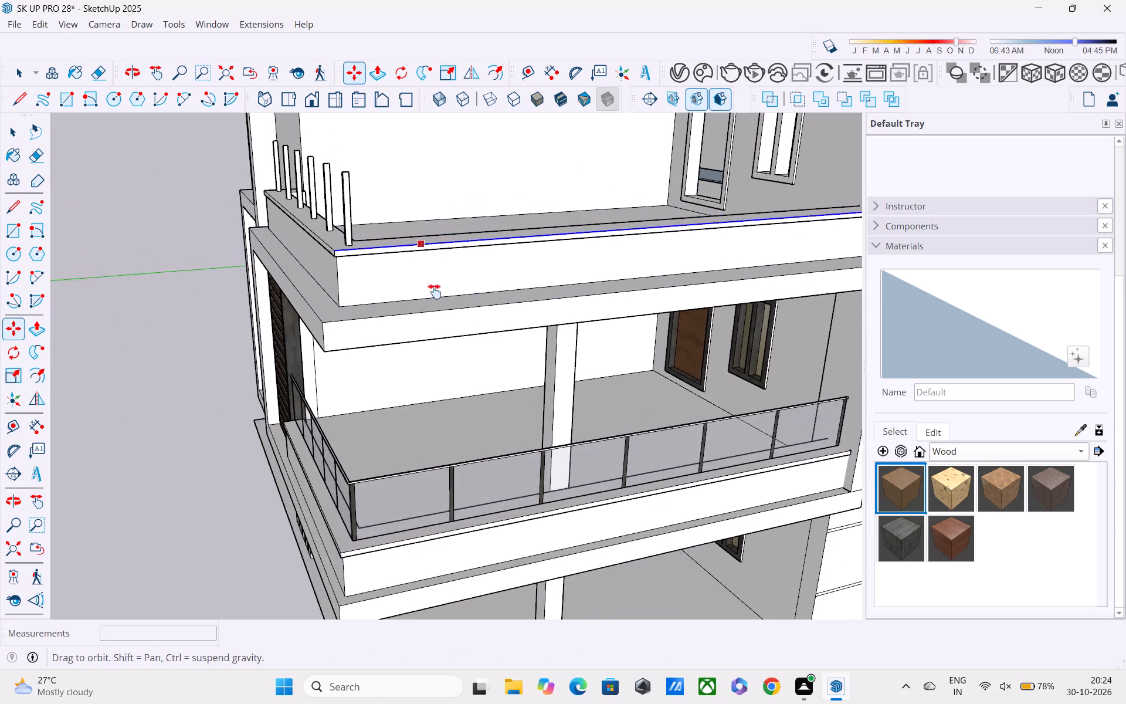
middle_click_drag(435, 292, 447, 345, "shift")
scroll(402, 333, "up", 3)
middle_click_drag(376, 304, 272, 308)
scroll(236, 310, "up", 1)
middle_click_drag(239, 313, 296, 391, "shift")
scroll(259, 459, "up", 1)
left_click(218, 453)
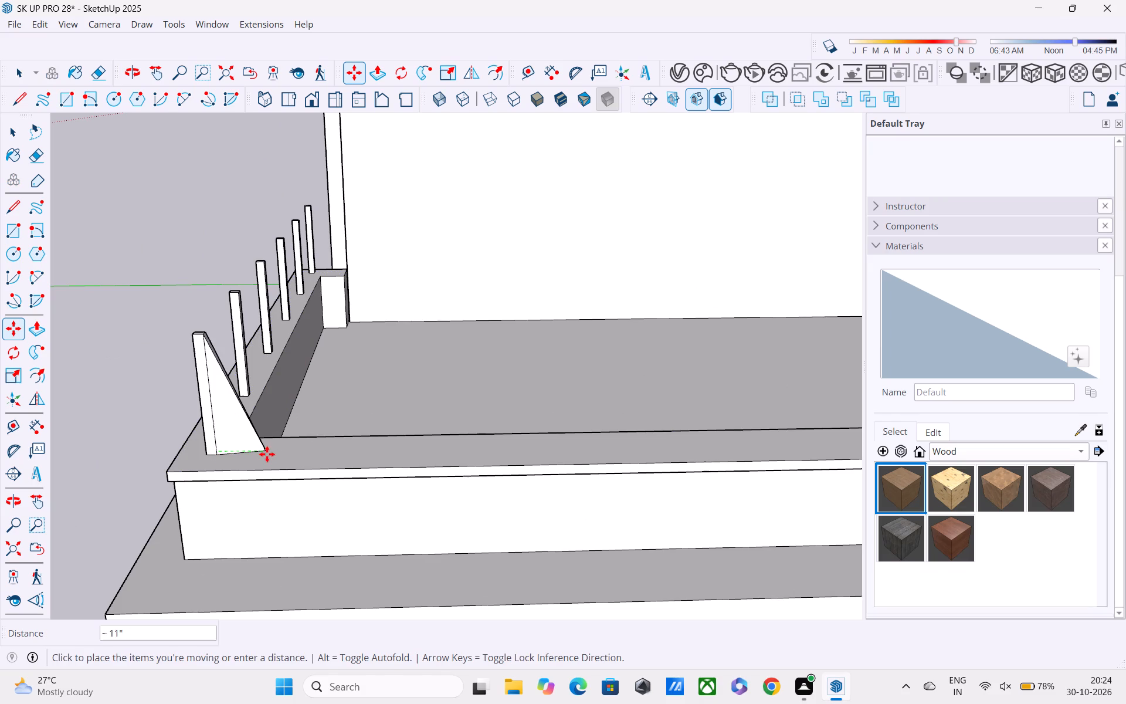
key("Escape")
Select all faces and edges of the parapet's corner post and copy it about 23' 2 3/16" along the green axis to the front parapet's far end.
key("space")
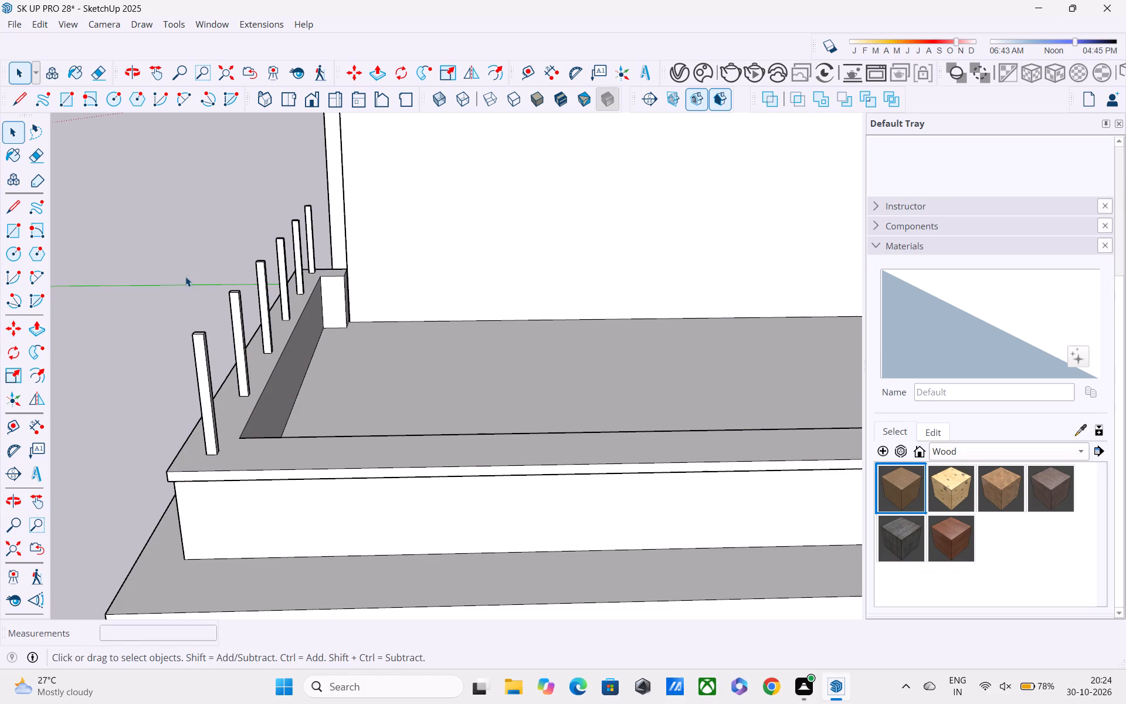
left_click(185, 276)
double_click(206, 378)
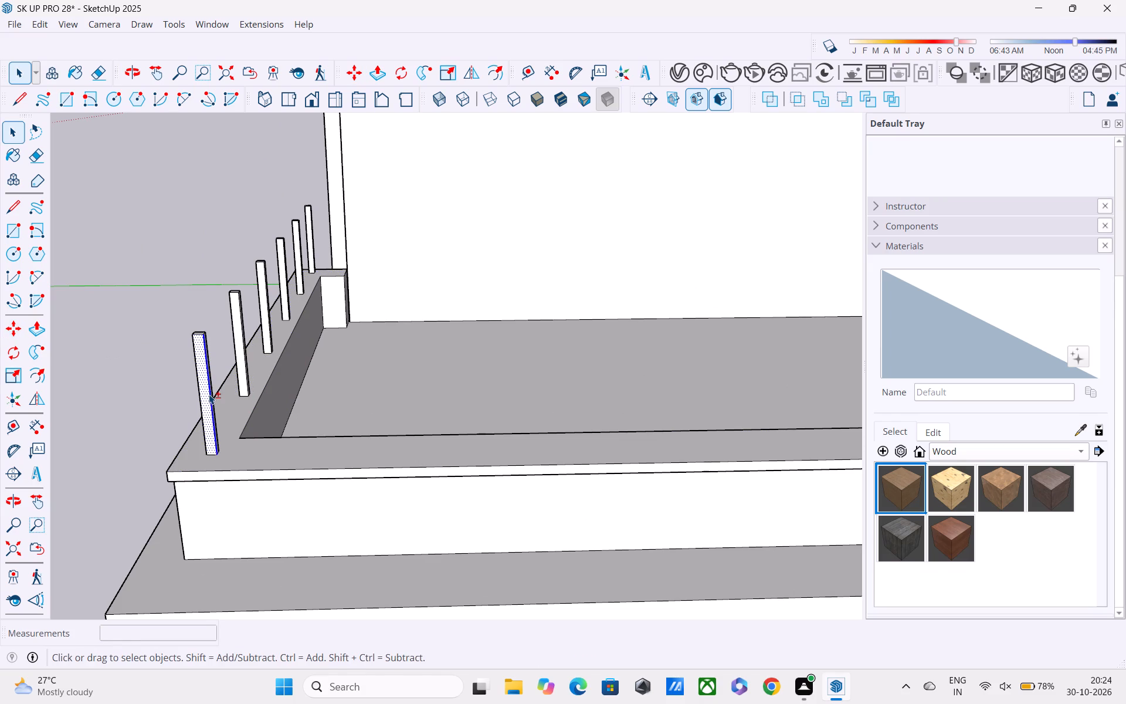
triple_click(209, 394, "shift")
triple_click(199, 340, "shift")
left_click(166, 318)
scroll(203, 383, "up", 5)
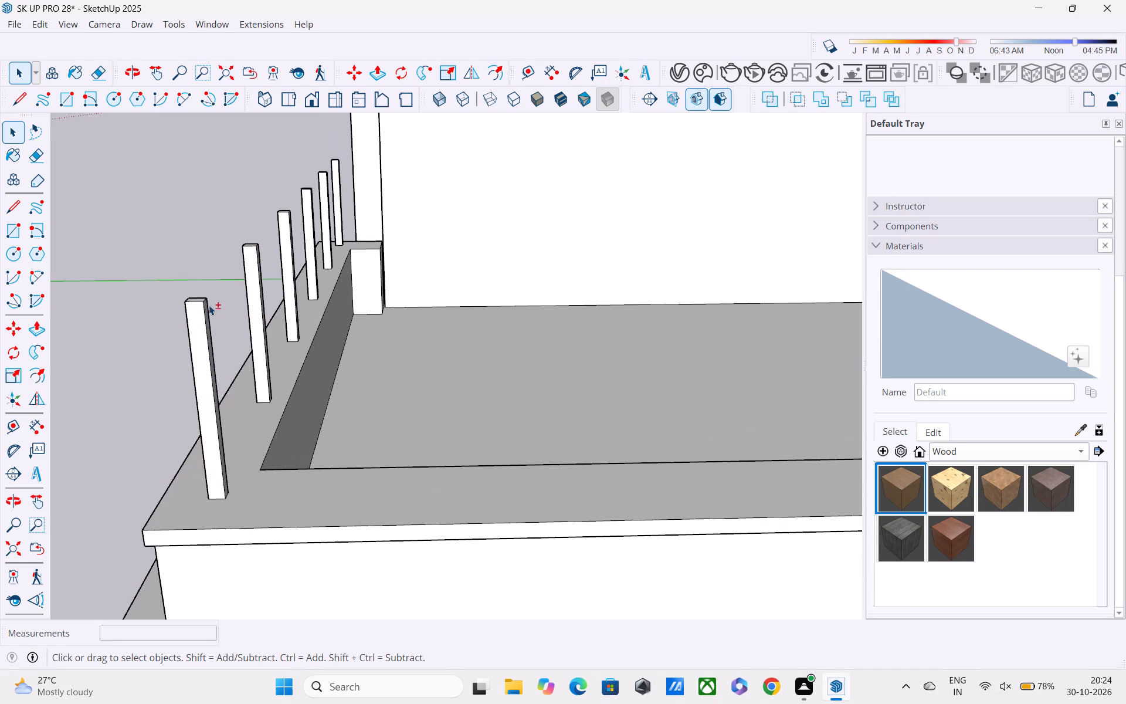
double_click(204, 299, "shift")
left_click(203, 306, "shift")
double_click(199, 316, "shift")
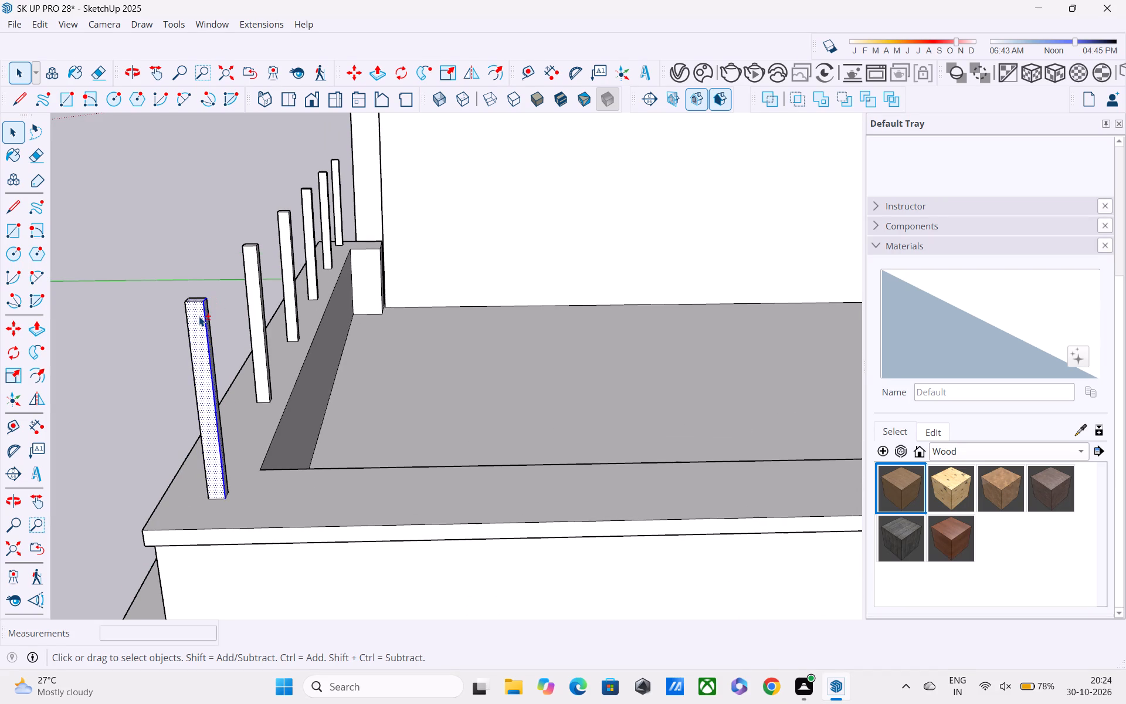
middle_click_drag(197, 345, 538, 397, "shift")
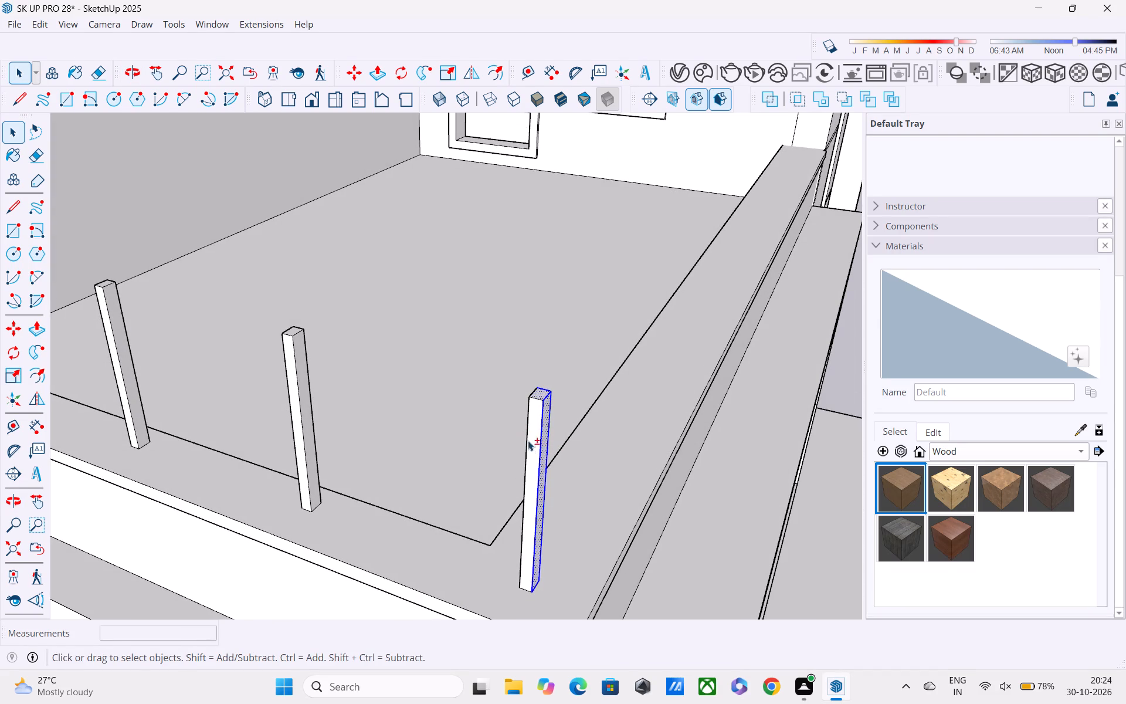
double_click(531, 451, "shift")
middle_click_drag(532, 453, 709, 407, "shift")
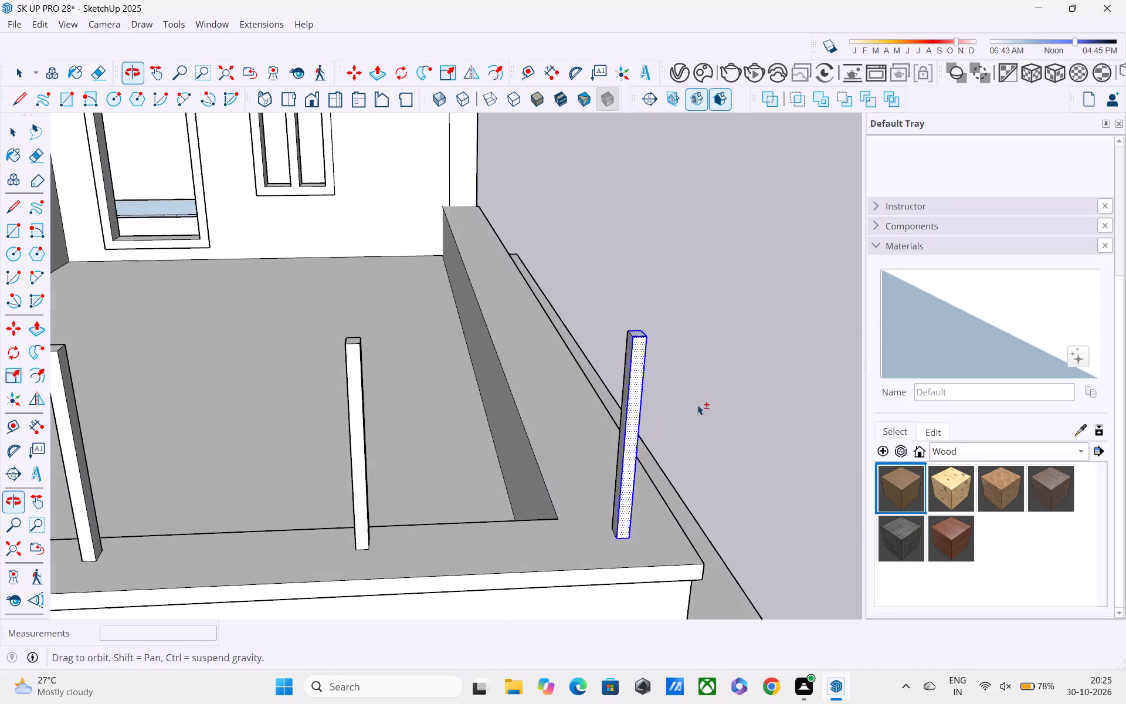
scroll(655, 380, "up", 3, "shift")
middle_click_drag(619, 383, 680, 458)
scroll(680, 458, "down", 6)
middle_click_drag(637, 461, 548, 304, "shift")
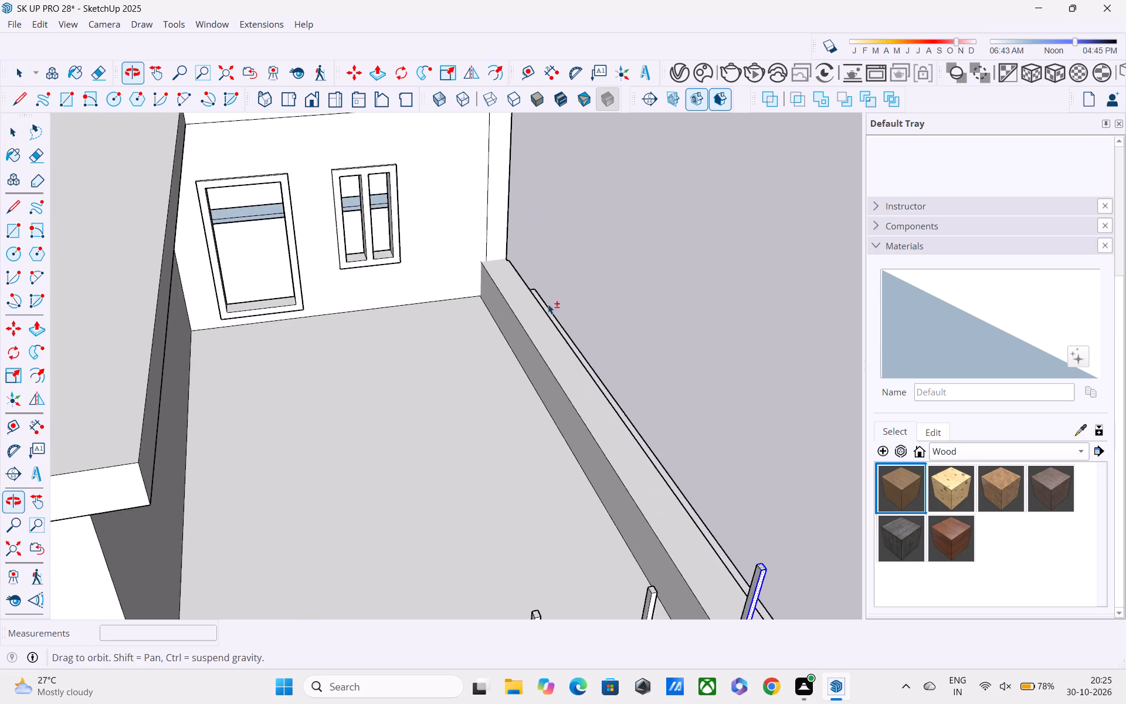
middle_click_drag(548, 304, 549, 307, "shift")
scroll(548, 304, "down", 5)
scroll(646, 489, "up", 7)
middle_click_drag(639, 388, 712, 367)
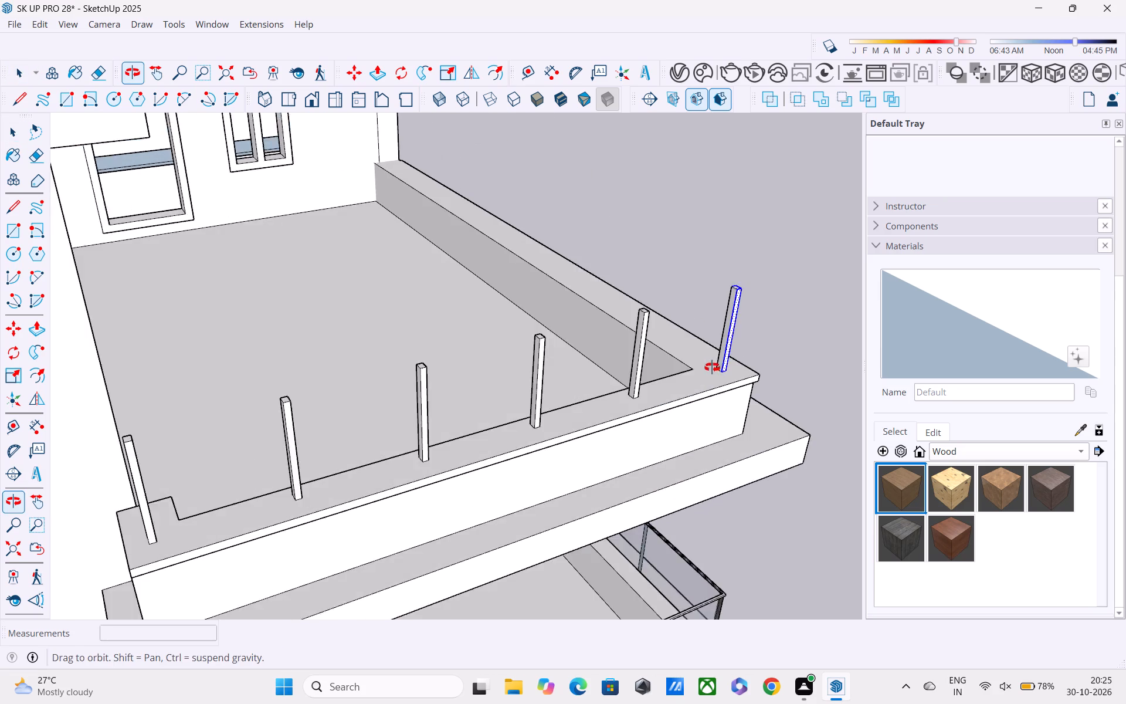
scroll(712, 364, "up", 1)
middle_click_drag(712, 367, 712, 366)
scroll(714, 347, "up", 4)
double_click(735, 306, "shift")
middle_click_drag(736, 311, 721, 326)
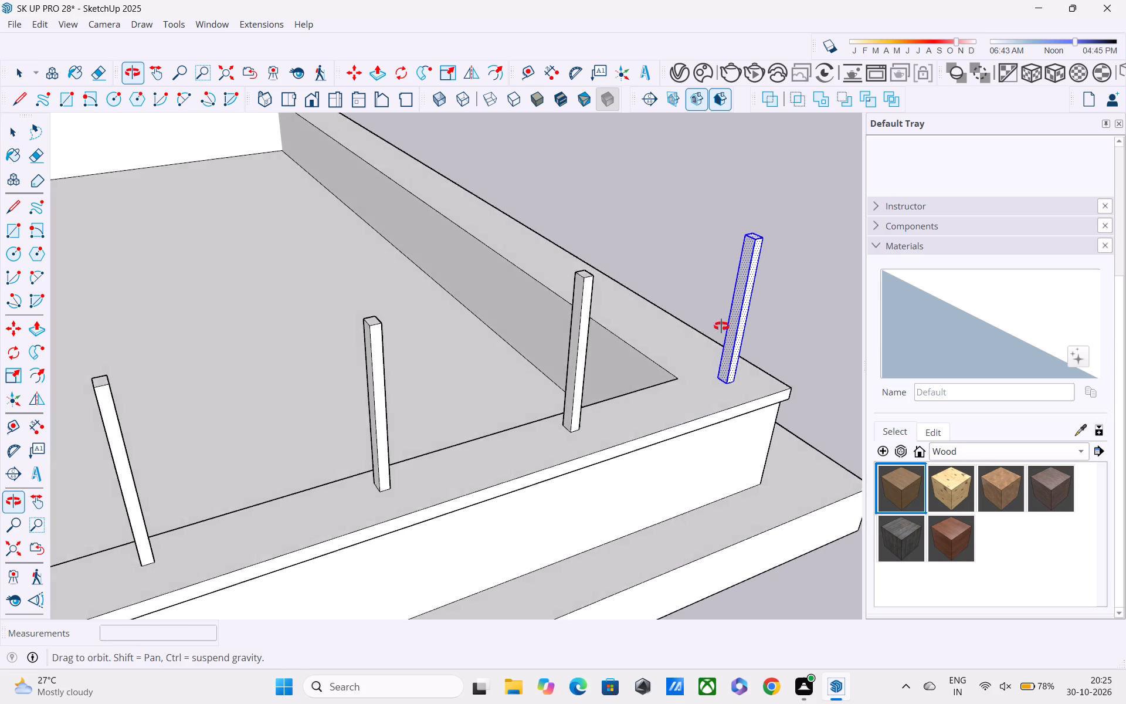
middle_click_drag(721, 326, 416, 329)
scroll(515, 426, "down", 1)
middle_click_drag(534, 440, 330, 345)
middle_click_drag(345, 364, 425, 484, "shift")
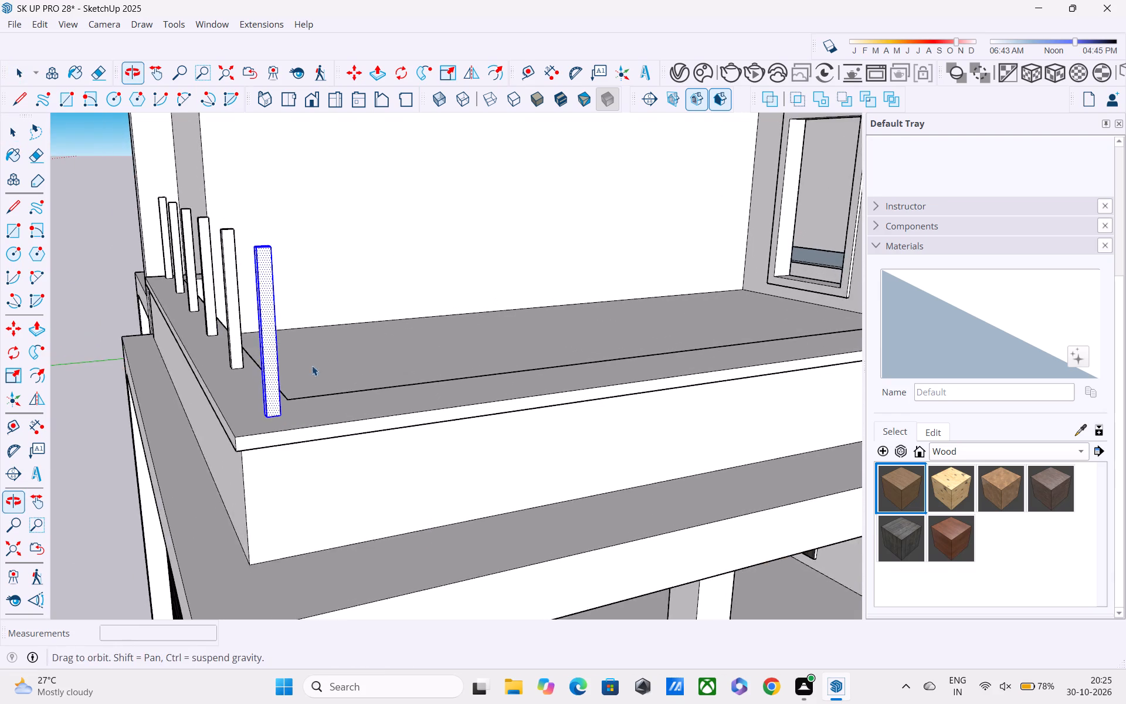
scroll(284, 334, "up", 3)
middle_click_drag(283, 333, 377, 483)
scroll(371, 476, "down", 5)
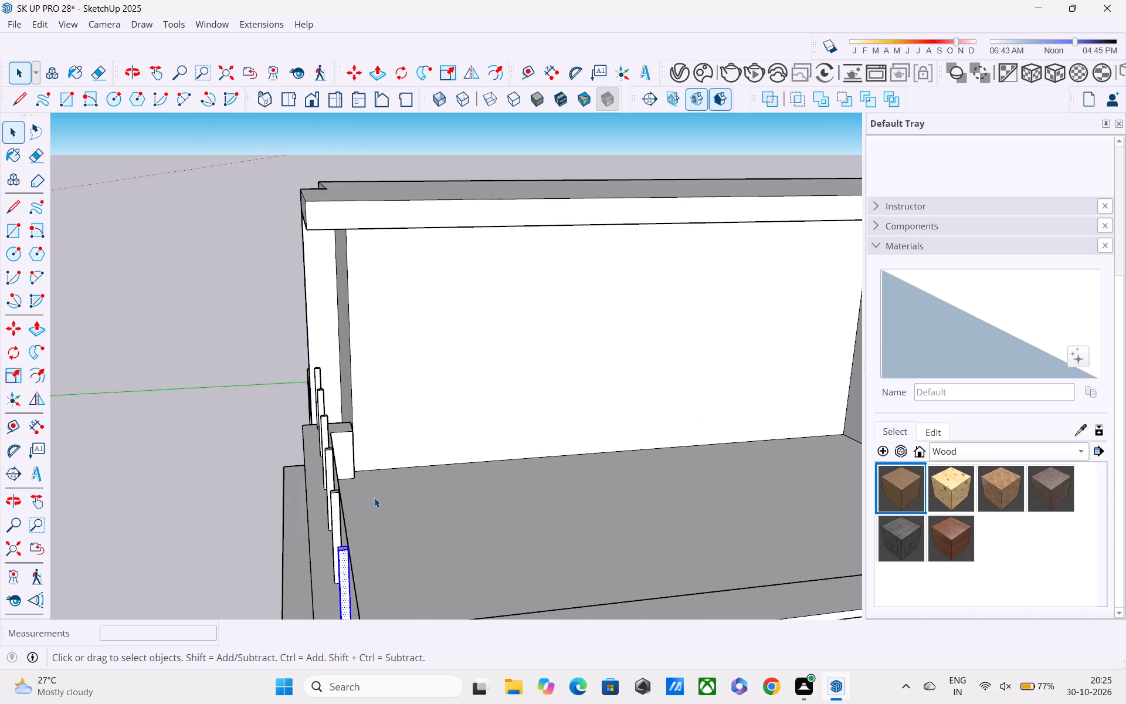
middle_click(286, 324)
middle_click_drag(300, 434, 262, 309)
middle_click_drag(264, 315, 290, 394, "shift")
scroll(252, 304, "up", 4)
middle_click_drag(252, 304, 134, 496)
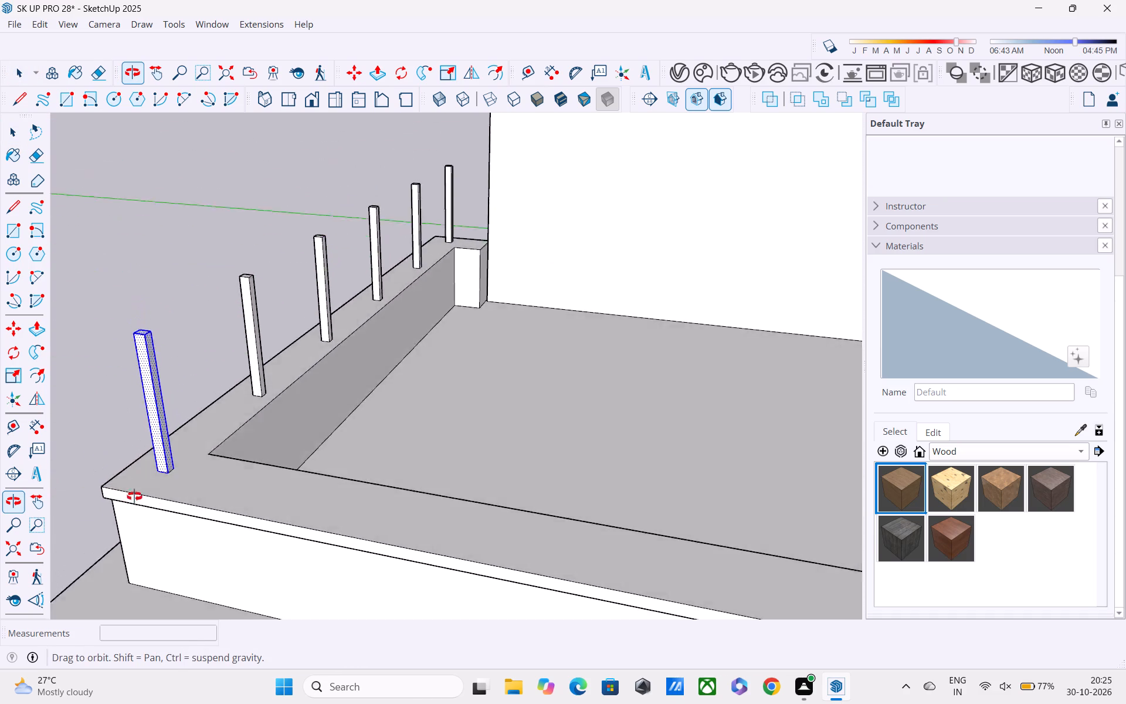
middle_click_drag(134, 496, 745, 485)
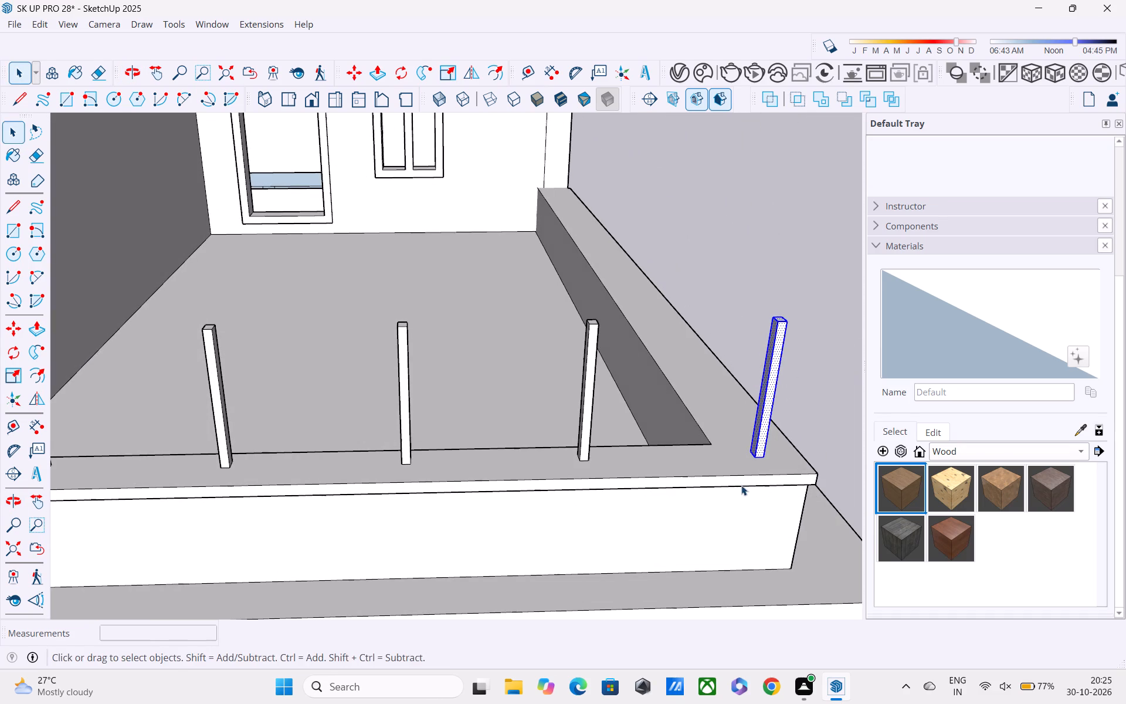
key("m")
middle_click_drag(706, 401, 476, 400)
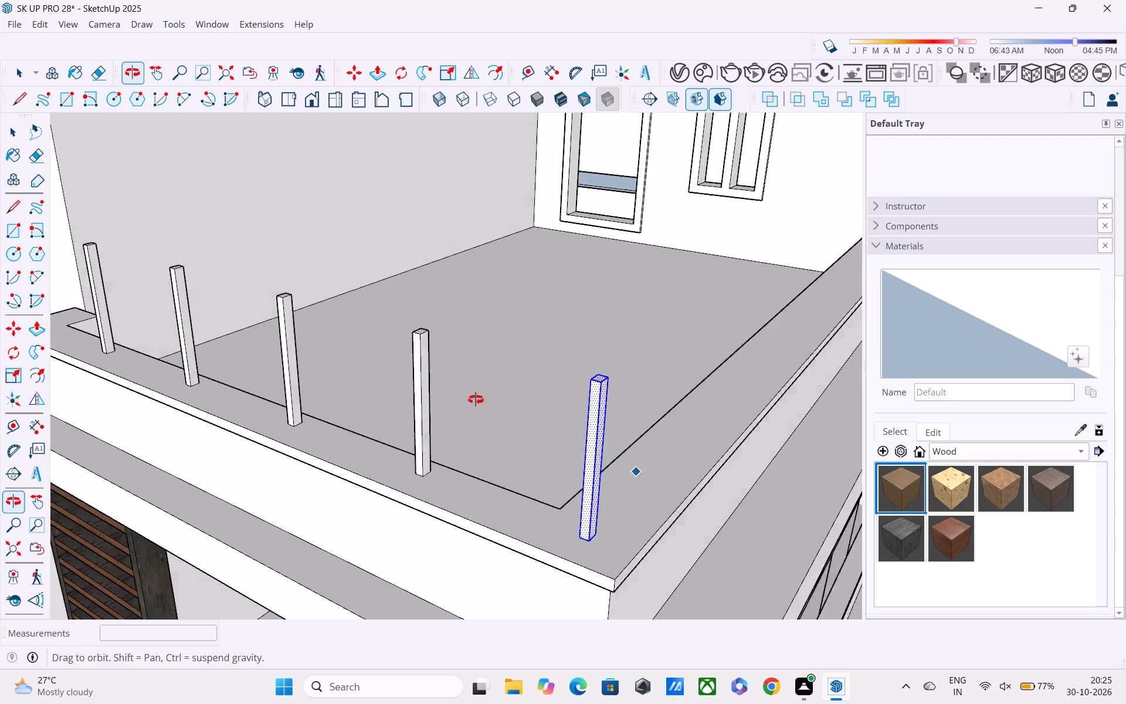
middle_click_drag(476, 400, 379, 410)
scroll(420, 404, "down", 1)
scroll(353, 409, "down", 4)
middle_click_drag(352, 415, 226, 378)
scroll(243, 400, "up", 4)
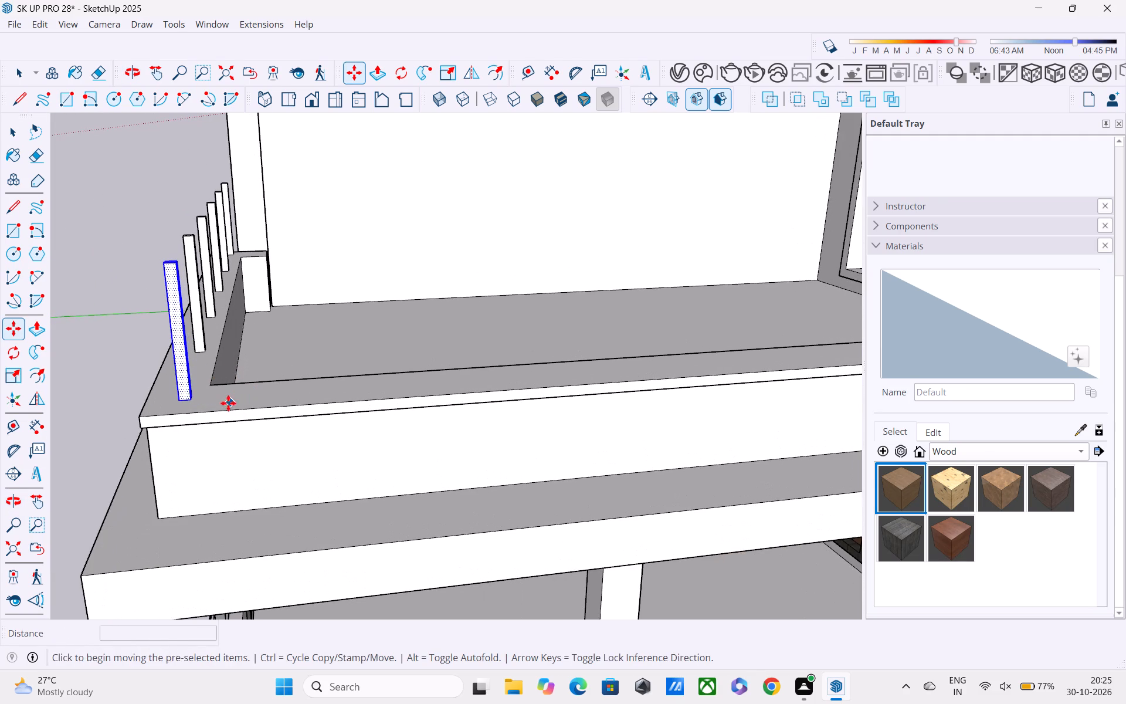
left_click(187, 394)
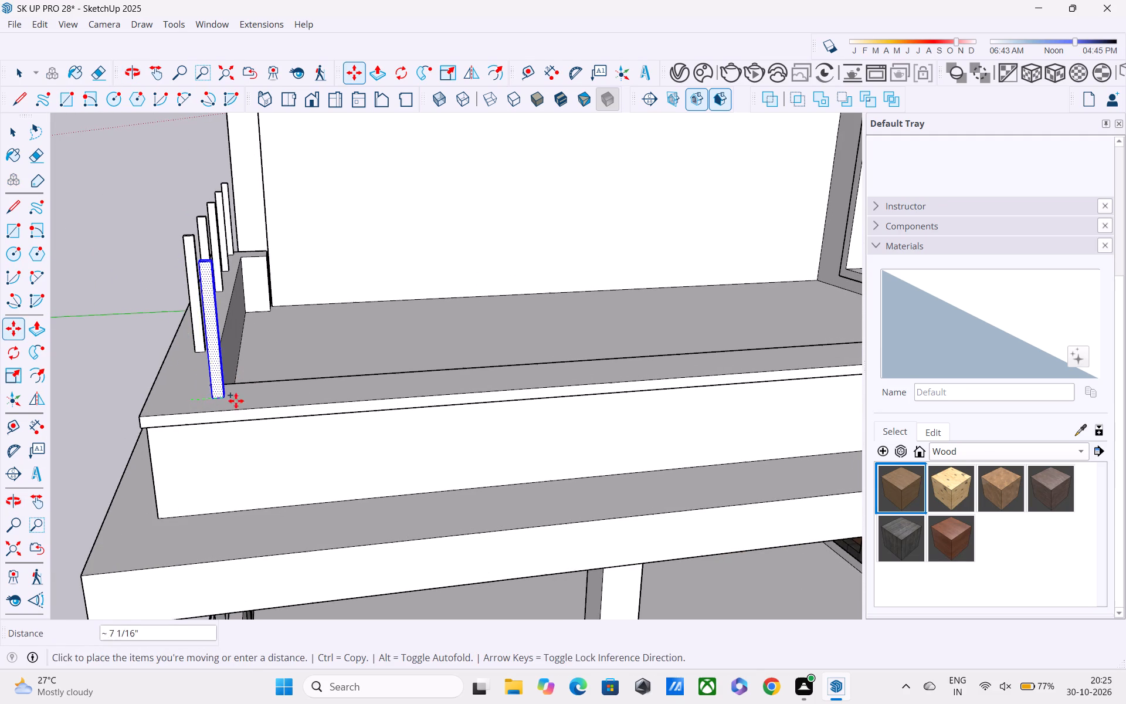
scroll(288, 397, "down", 4)
middle_click_drag(420, 392, 368, 404, "shift")
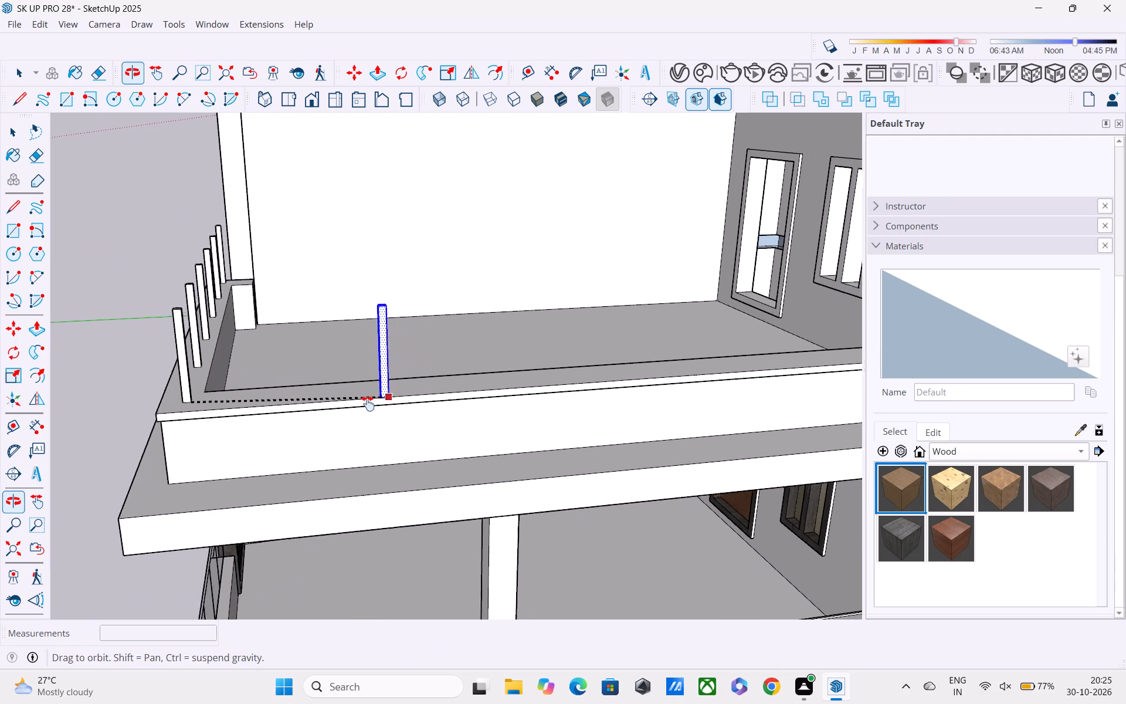
middle_click_drag(368, 404, 246, 481, "shift")
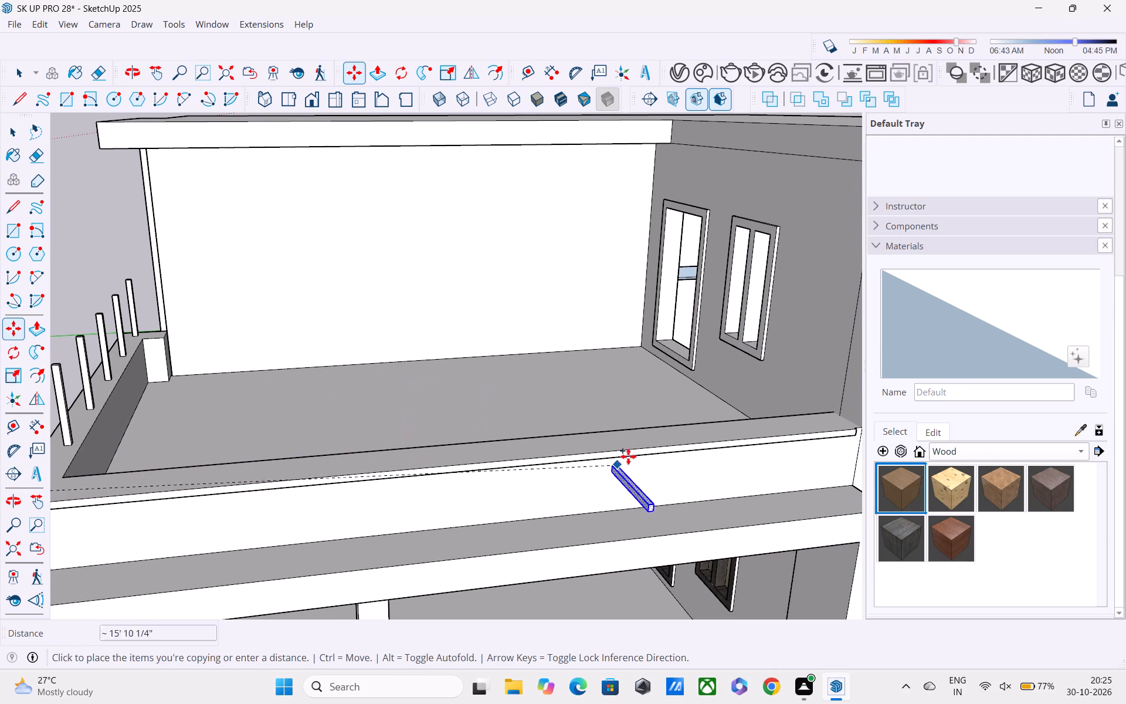
left_click(829, 421)
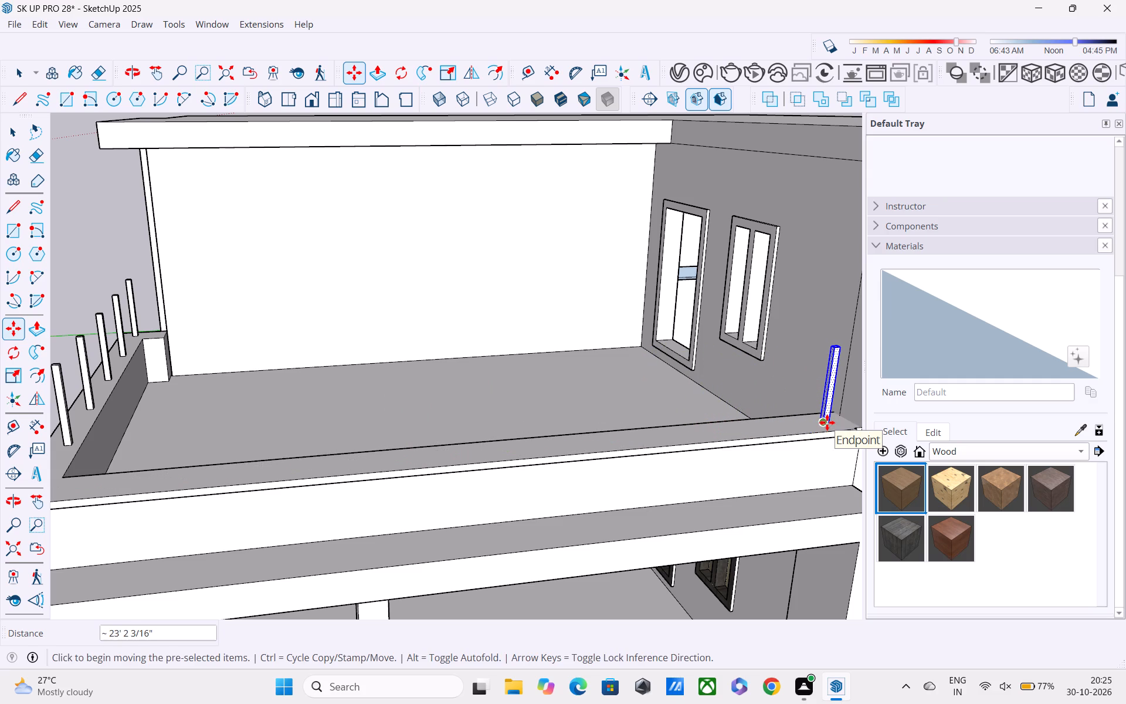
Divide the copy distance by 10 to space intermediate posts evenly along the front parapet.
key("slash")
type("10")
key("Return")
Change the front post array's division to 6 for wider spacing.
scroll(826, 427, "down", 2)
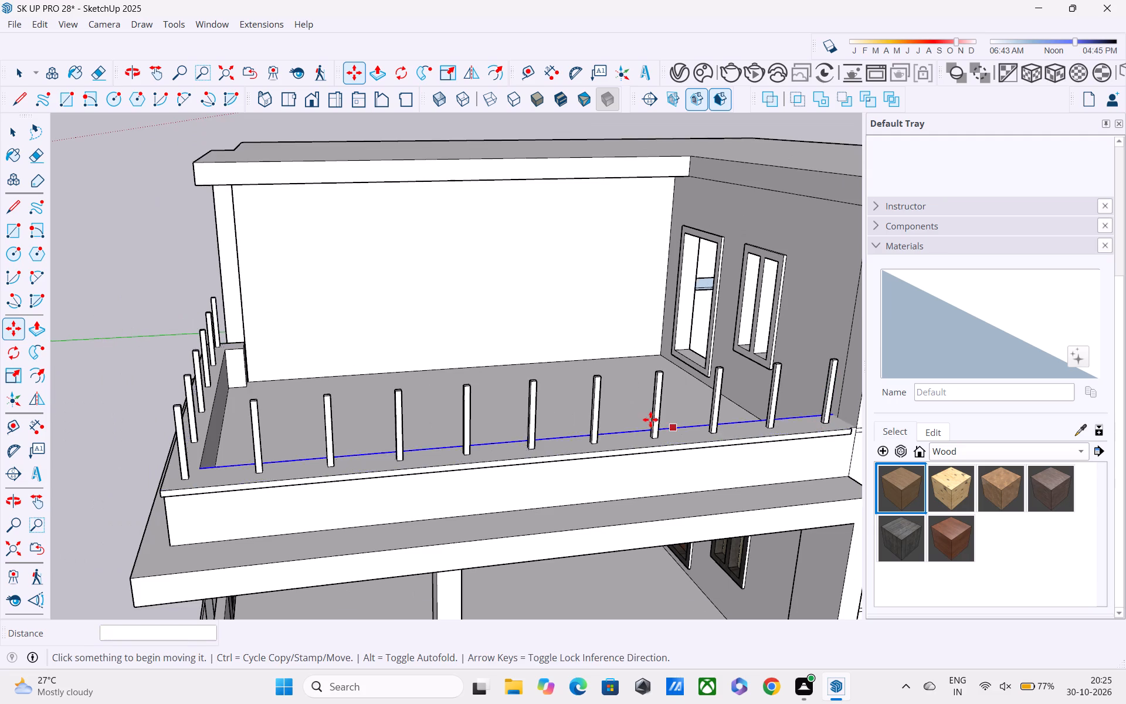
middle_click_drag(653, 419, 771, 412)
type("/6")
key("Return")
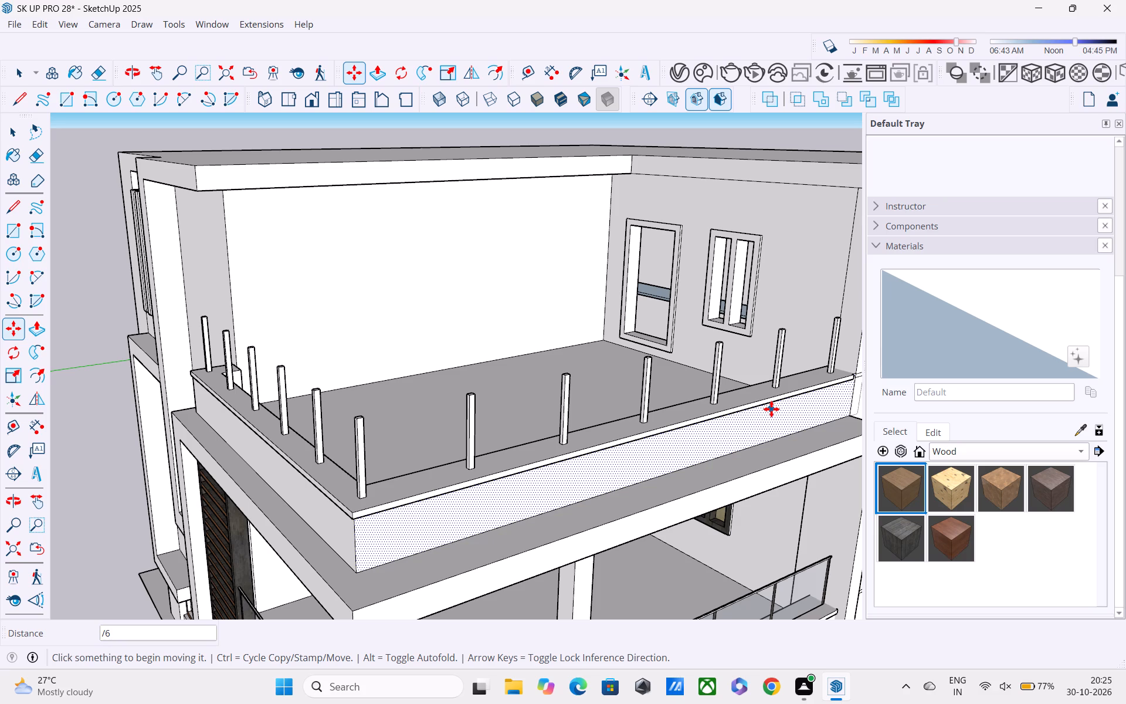
Set the front post array's division to 8 so the posts are evenly spaced along the parapet.
scroll(707, 351, "down", 1)
middle_click_drag(661, 411, 654, 377)
key("slash")
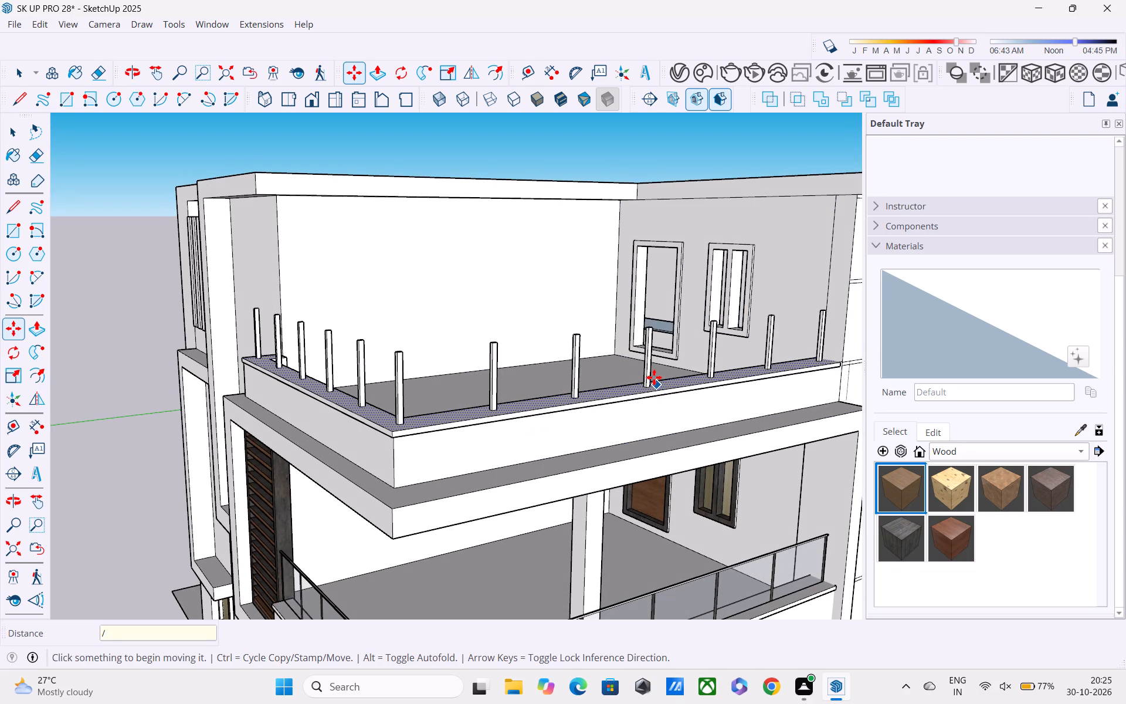
key("8")
key("Return")
scroll(619, 353, "down", 3)
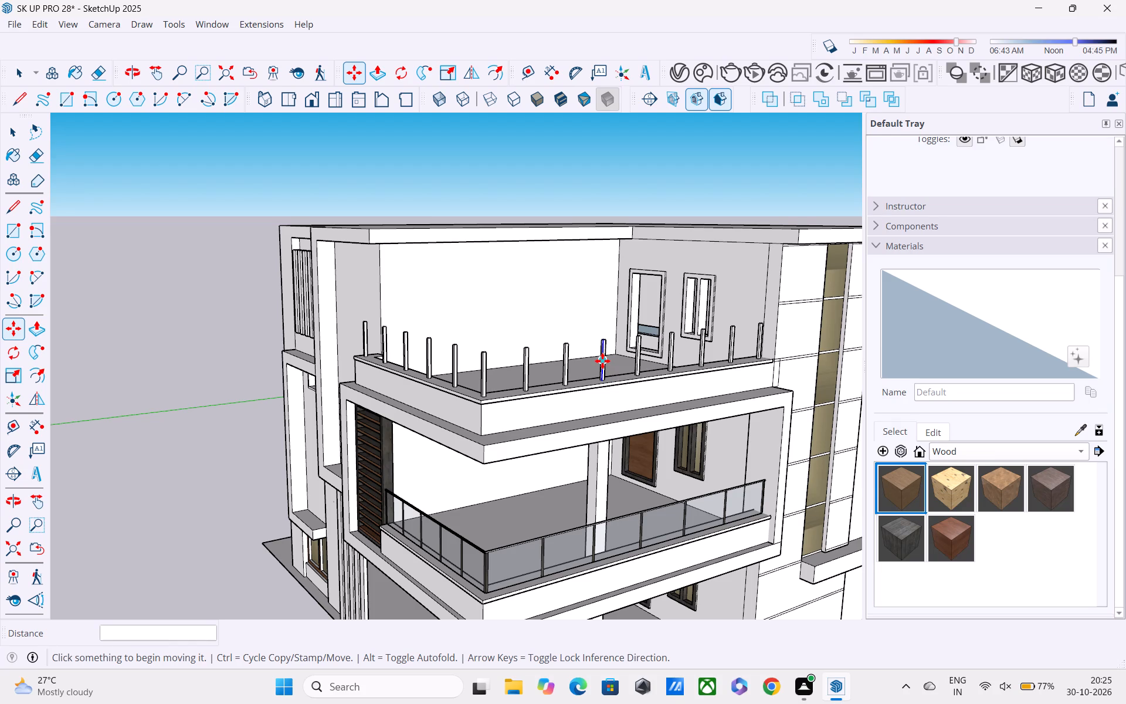
Push/Pull the top face of the side parapet's post nearest the house wall upward by 3".
scroll(602, 361, "up", 2)
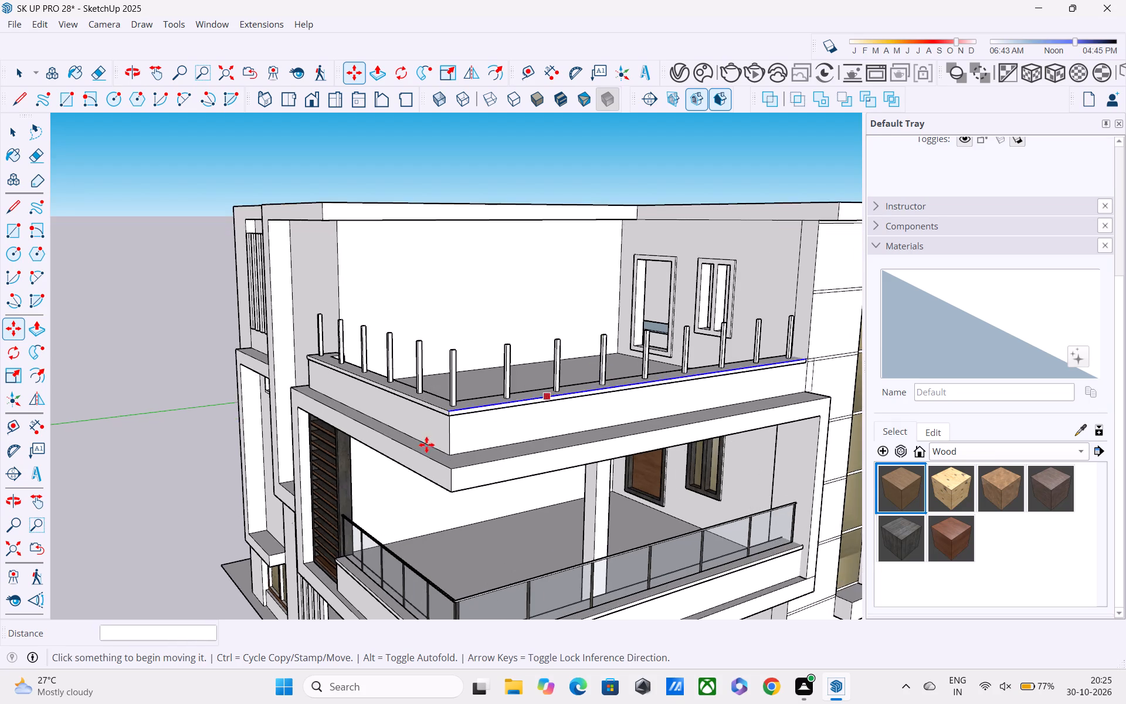
middle_click_drag(426, 445, 517, 566)
scroll(480, 519, "up", 5)
scroll(355, 368, "up", 1)
middle_click_drag(357, 369, 415, 480, "shift")
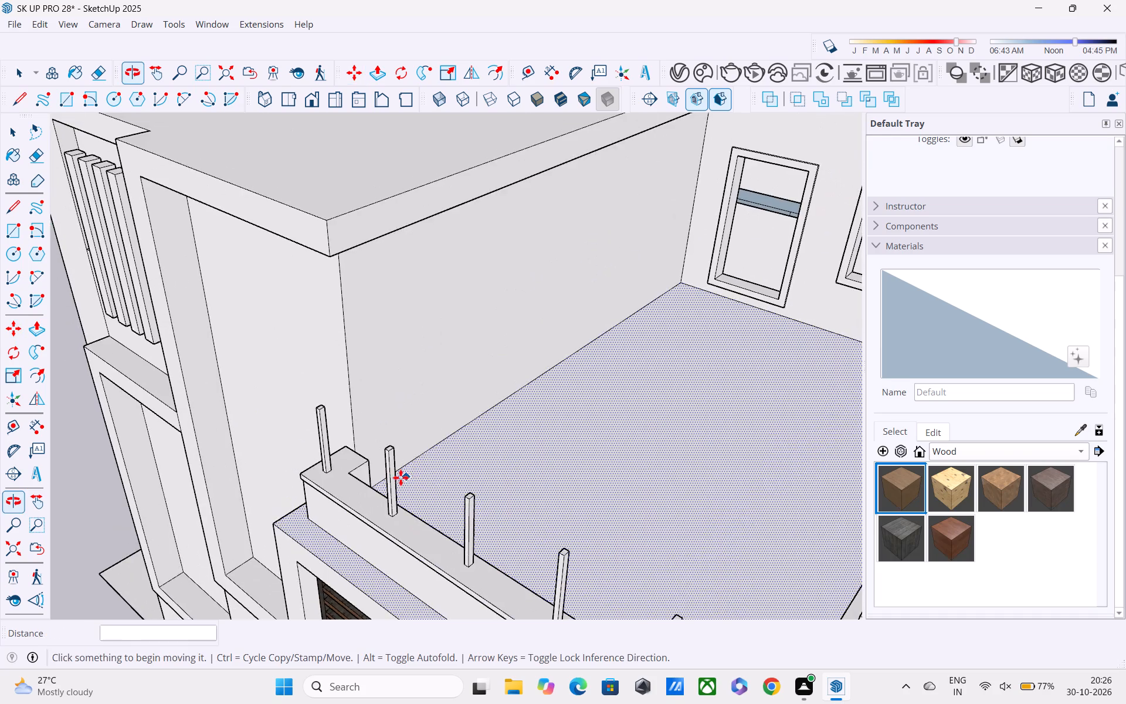
scroll(394, 473, "up", 6)
key("space")
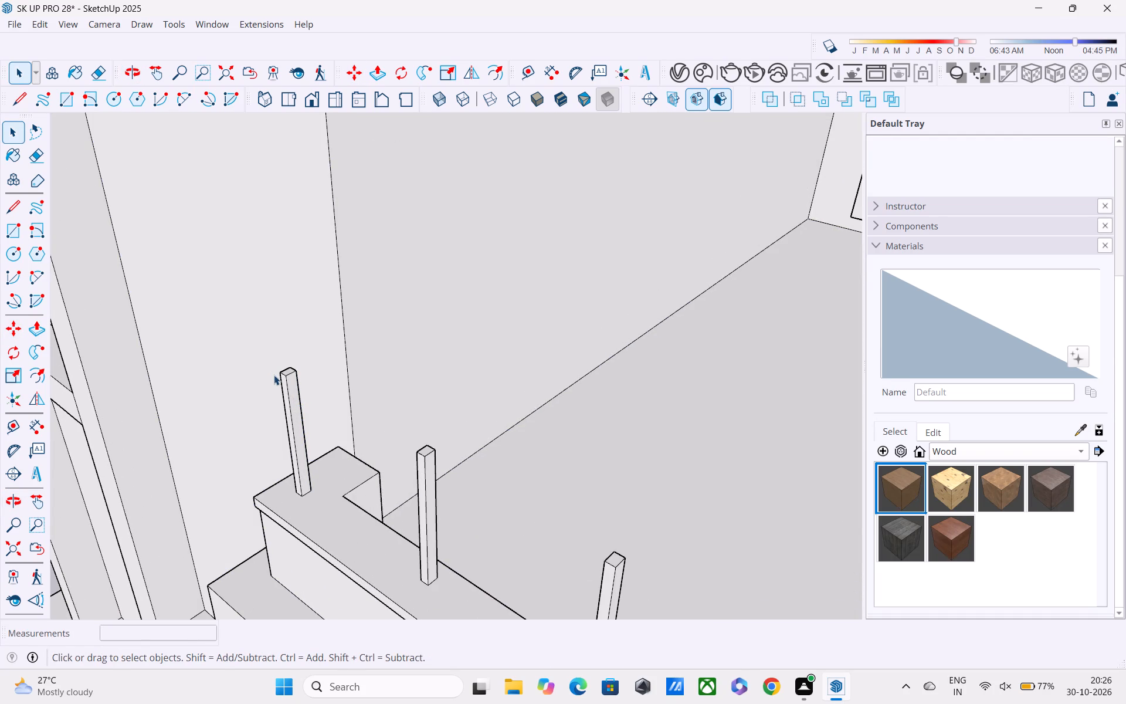
key("p")
scroll(280, 378, "up", 6)
left_click(291, 366)
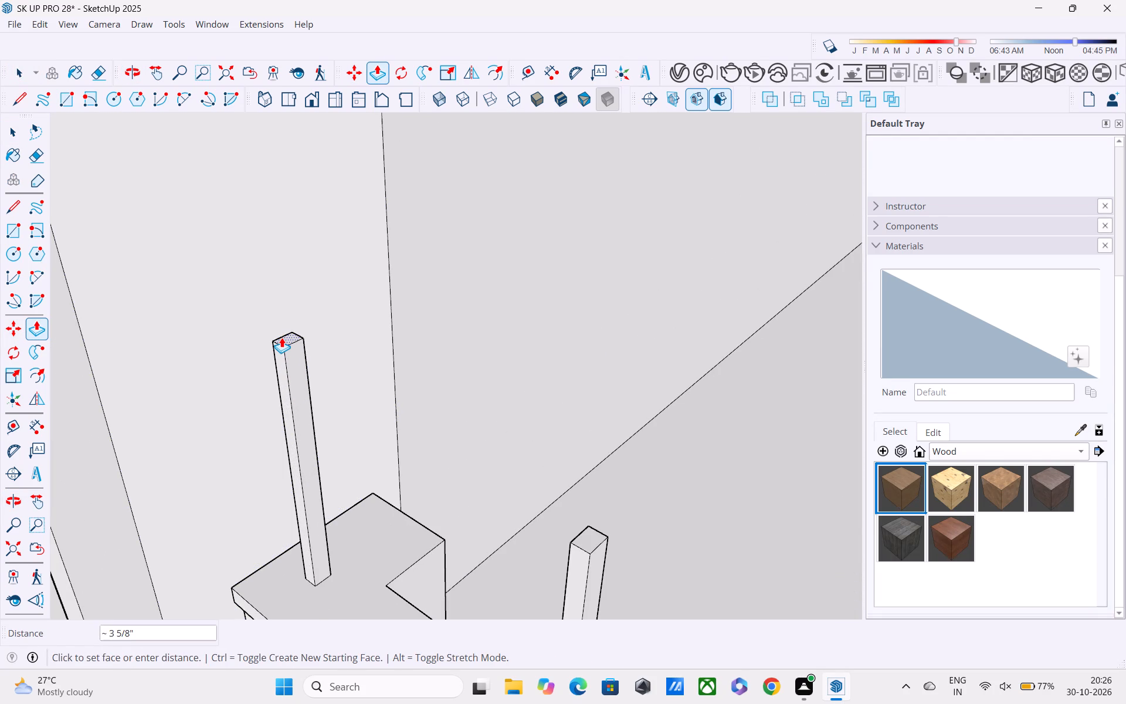
key("3")
key("shift+quotedbl")
key("Return")
Draw a line across the parapet-side face of the side post nearest the house wall, 3" below its top.
key("l")
scroll(269, 343, "up", 1)
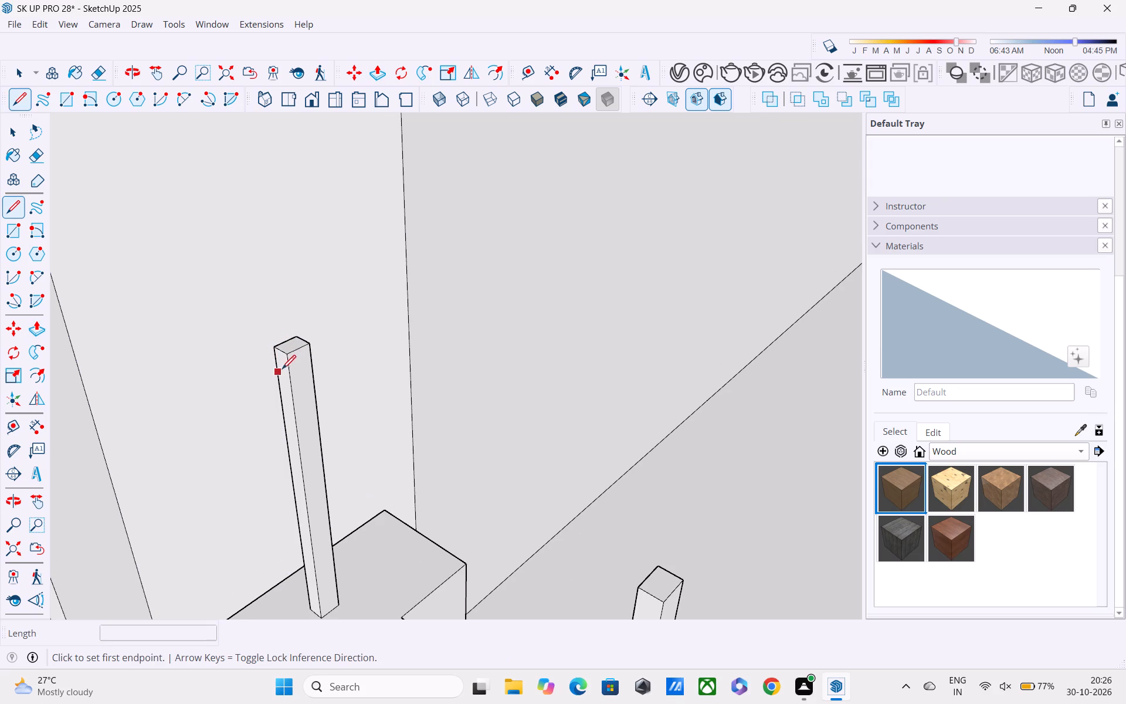
left_click(284, 356)
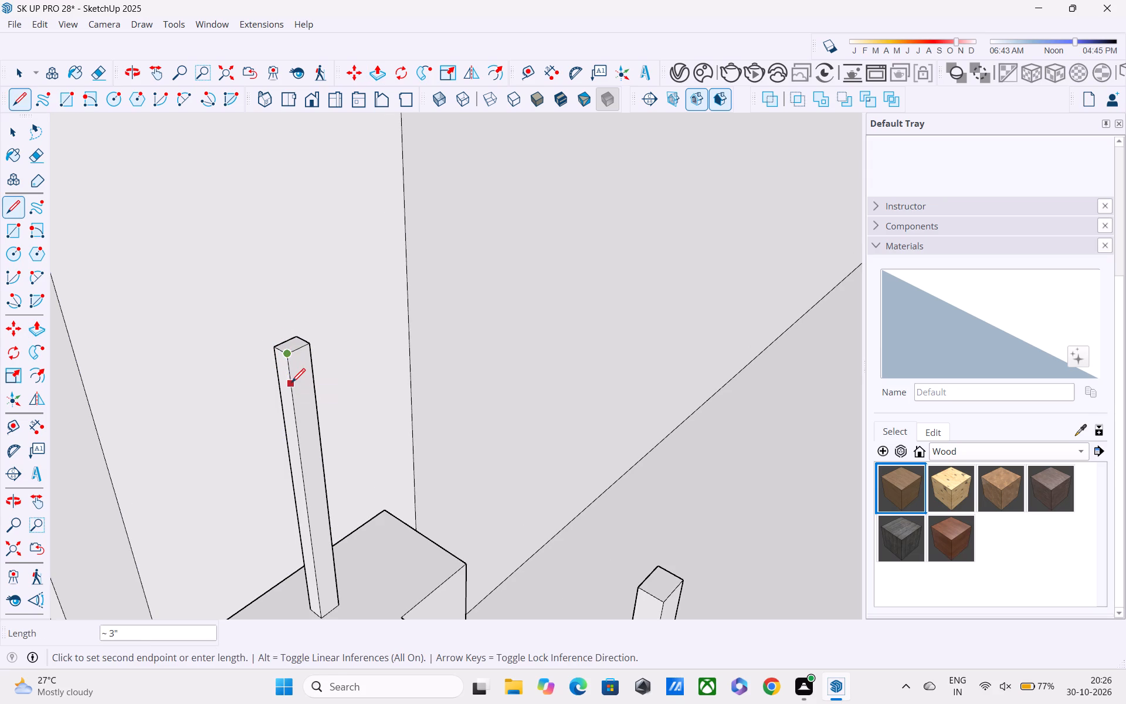
type("3\"")
key("Return")
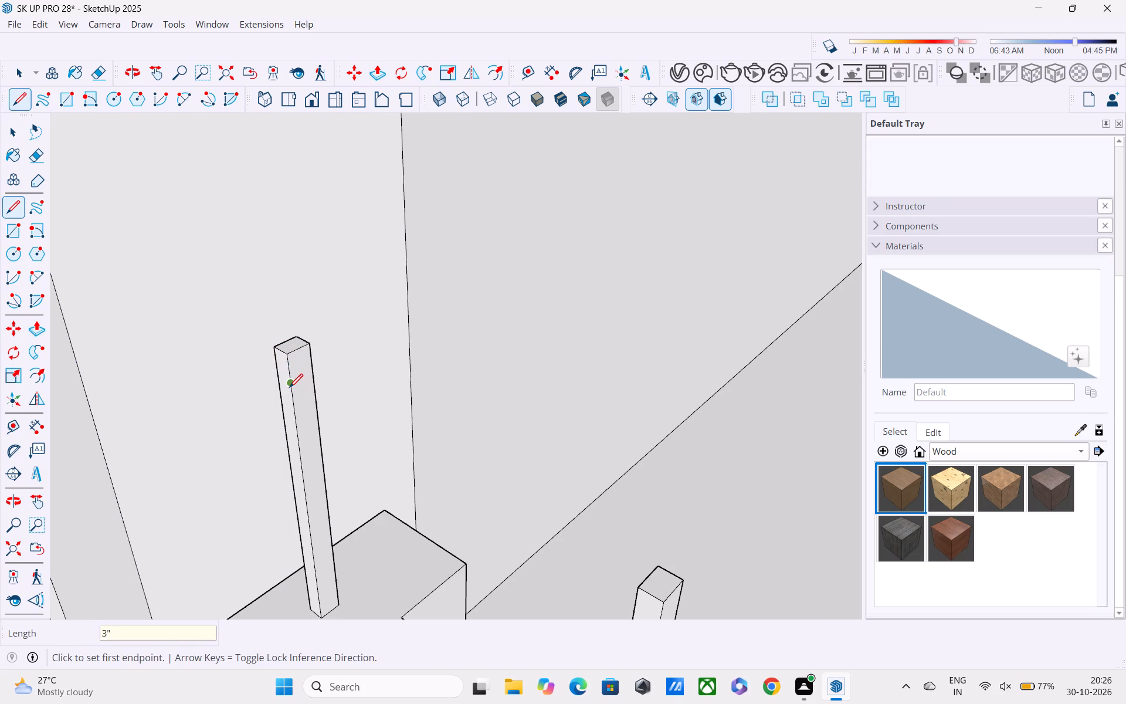
left_click(289, 389)
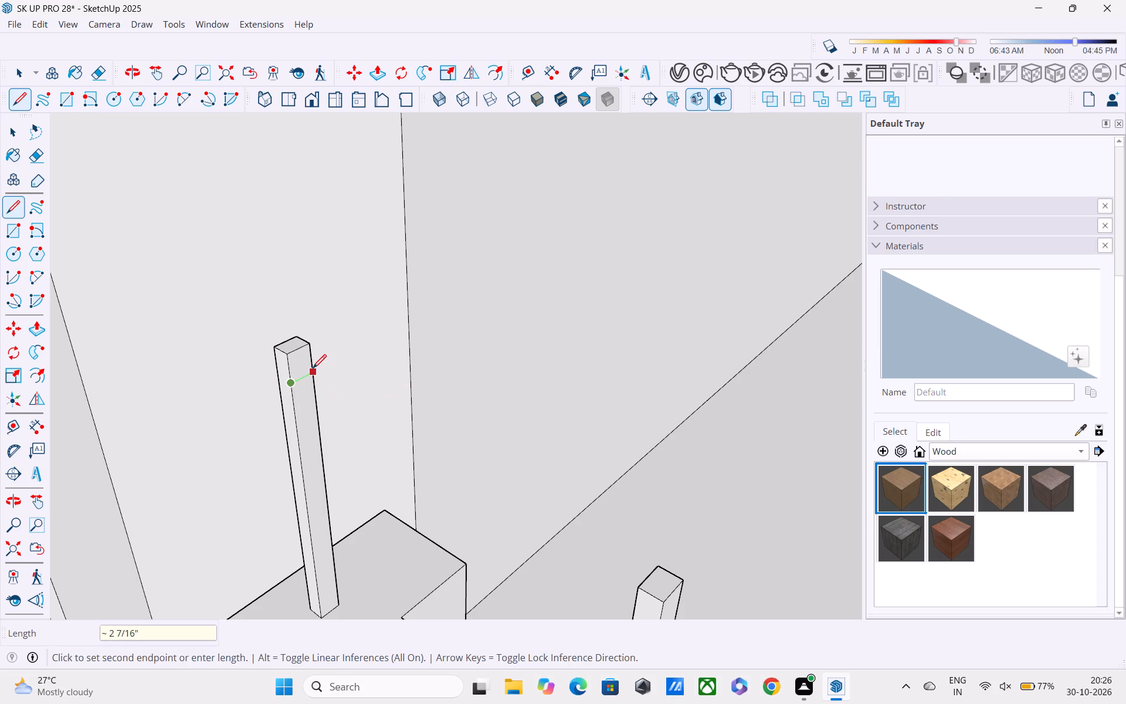
left_click(313, 370)
Push/Pull the marked-off post-top face along the side parapet to the corner post, about 15' 2 15/16", as a top rail.
key("p")
left_click(300, 357)
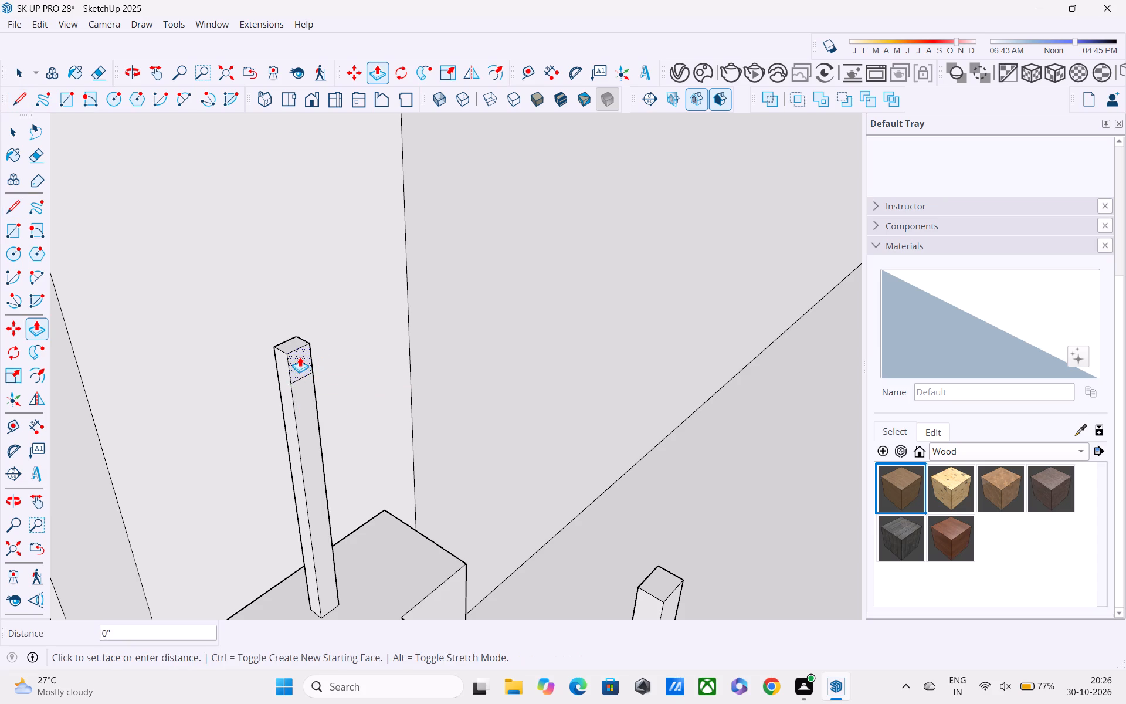
scroll(338, 378, "down", 9)
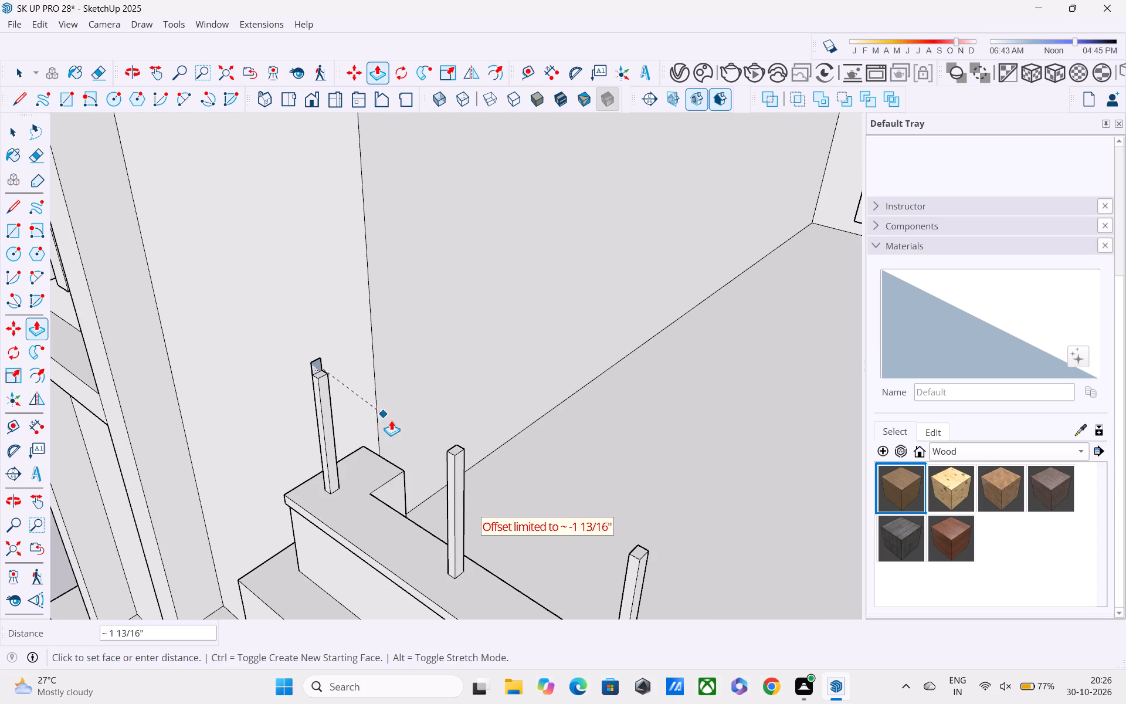
middle_click_drag(468, 453, 321, 387, "shift")
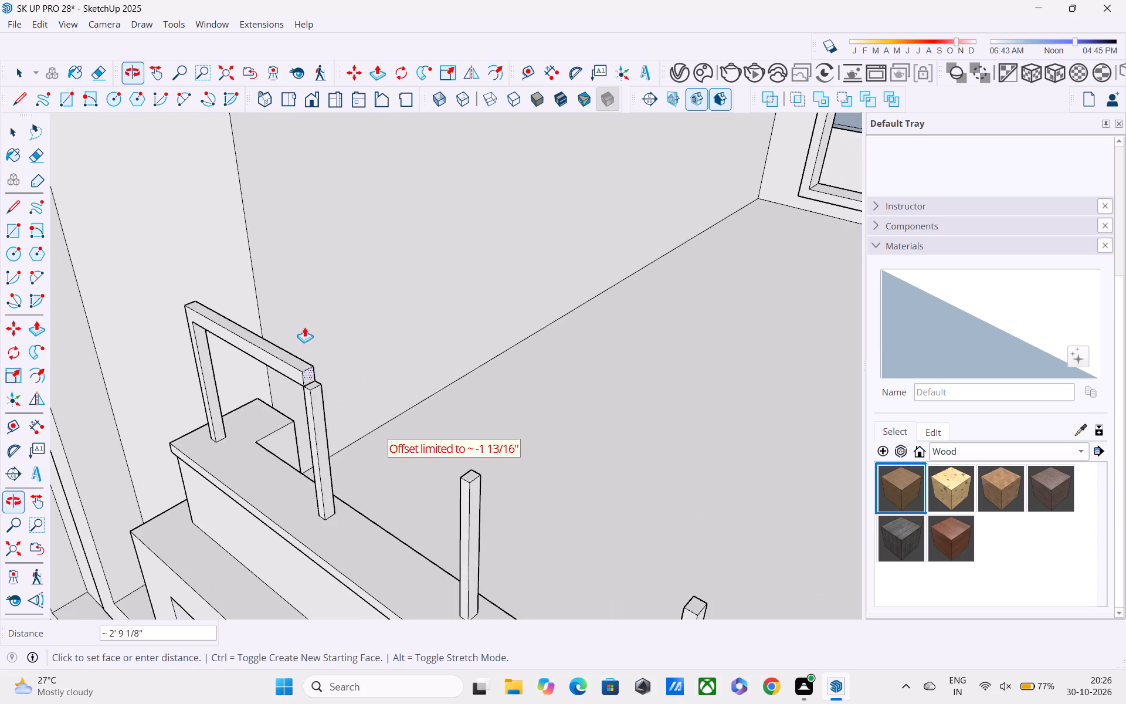
scroll(304, 327, "down", 4)
middle_click_drag(445, 449, 283, 373, "shift")
scroll(276, 350, "down", 2)
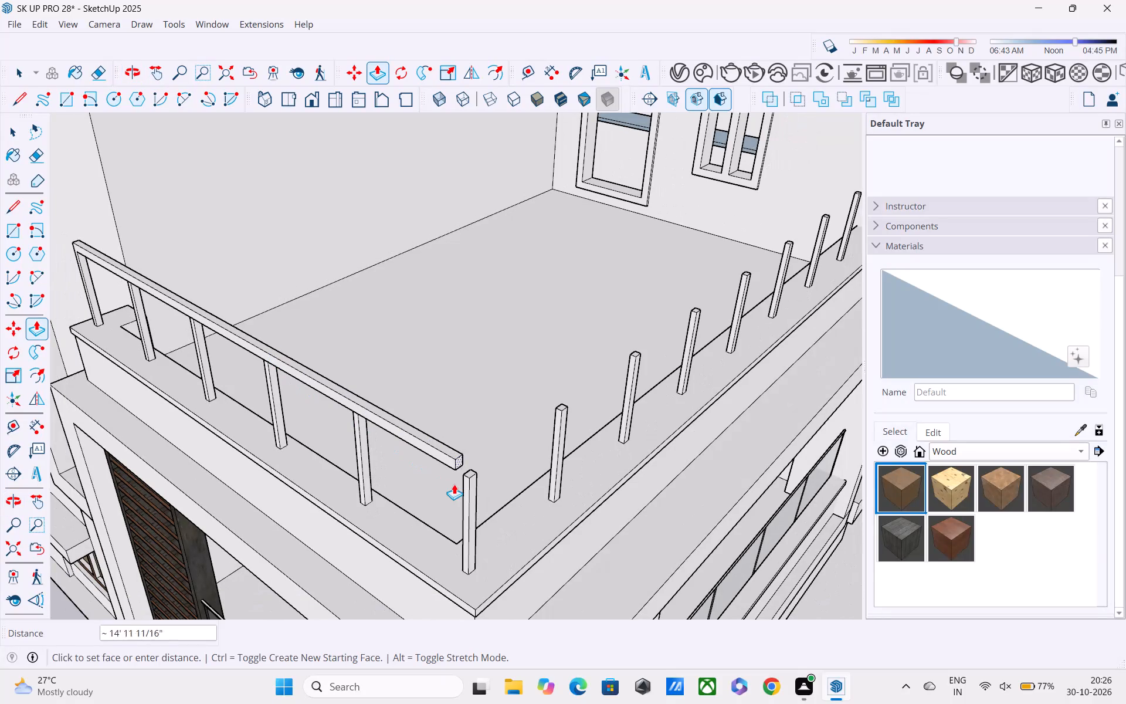
left_click(469, 490)
Draw a vertical line across the side top rail's inner face at the corner post, marking off its end.
middle_click_drag(487, 482, 338, 409)
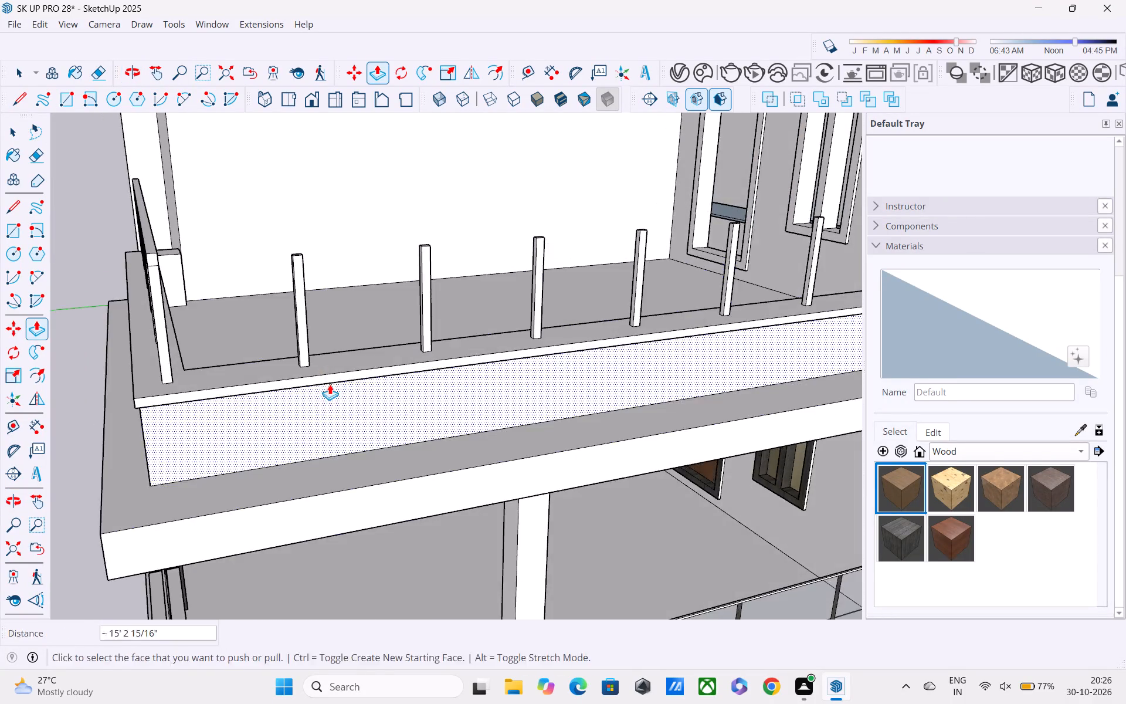
middle_click_drag(330, 384, 398, 577)
scroll(349, 422, "down", 1, "shift")
middle_click_drag(330, 543, 226, 567)
middle_click_drag(227, 523, 308, 608, "shift")
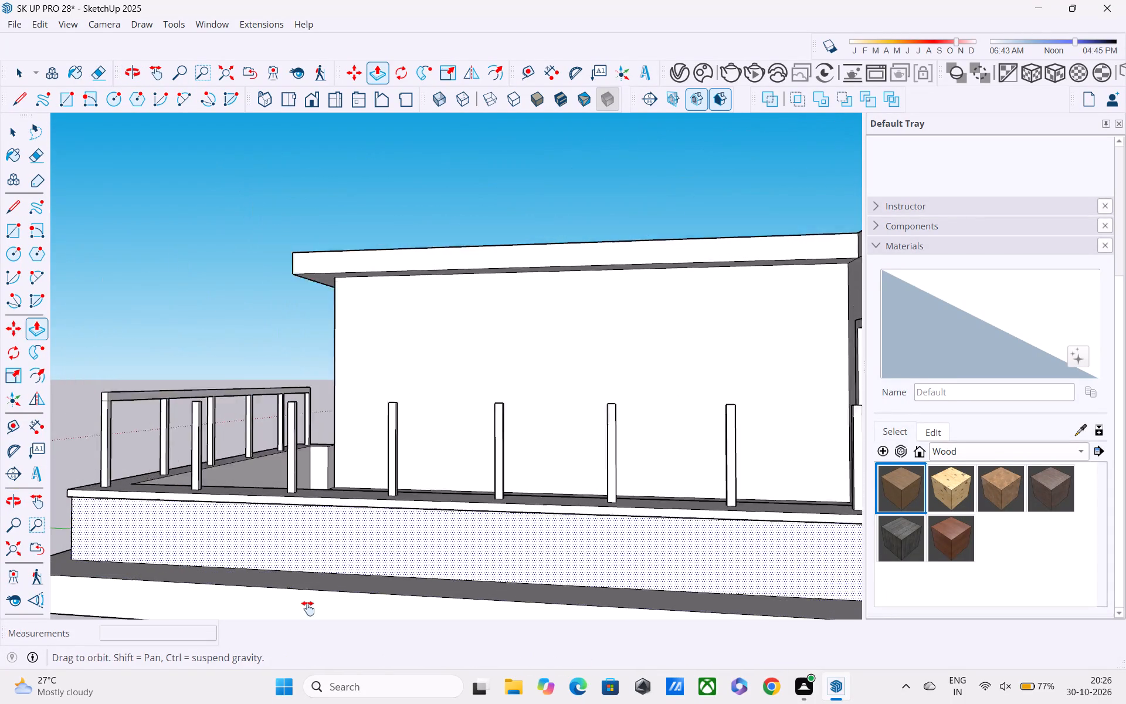
middle_click_drag(308, 608, 306, 605, "shift")
key("l")
scroll(154, 453, "up", 3)
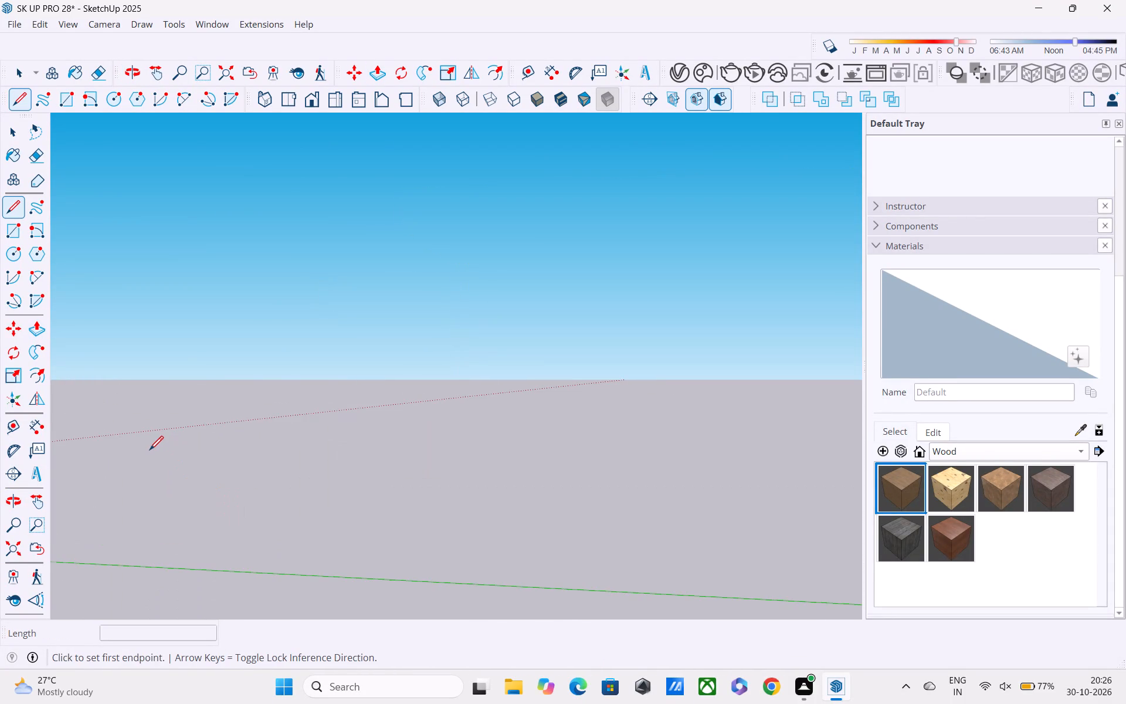
scroll(148, 451, "down", 4)
middle_click_drag(150, 451, 50, 550)
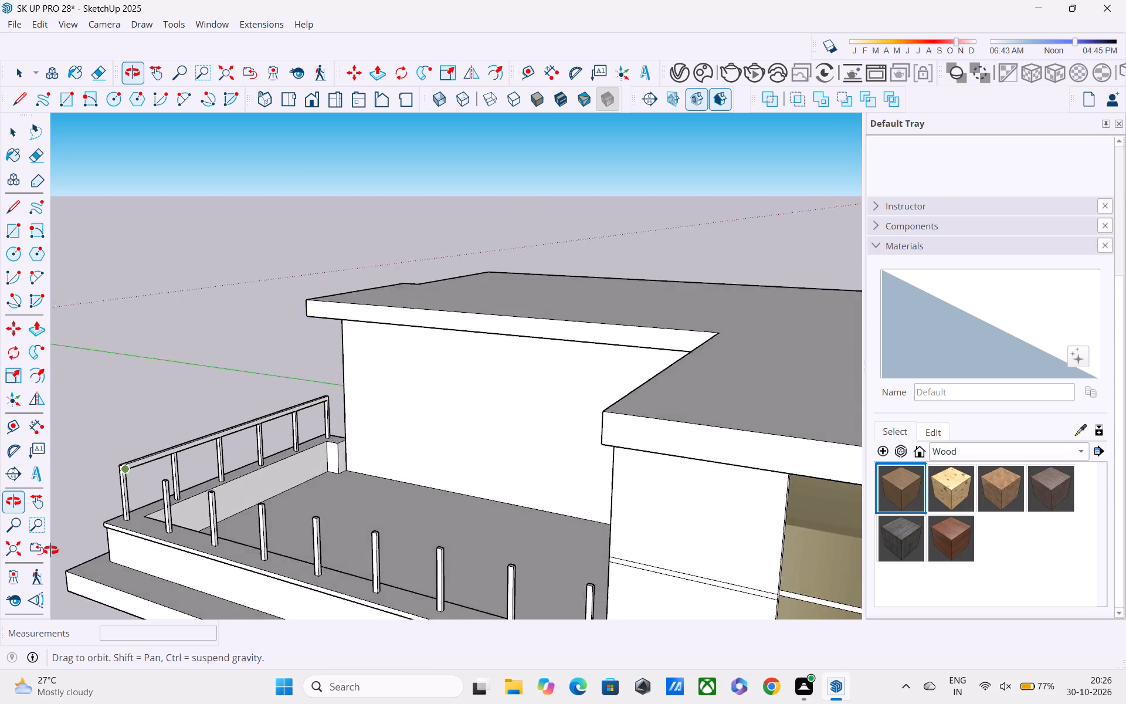
middle_click_drag(50, 550, 56, 560)
scroll(134, 473, "up", 8)
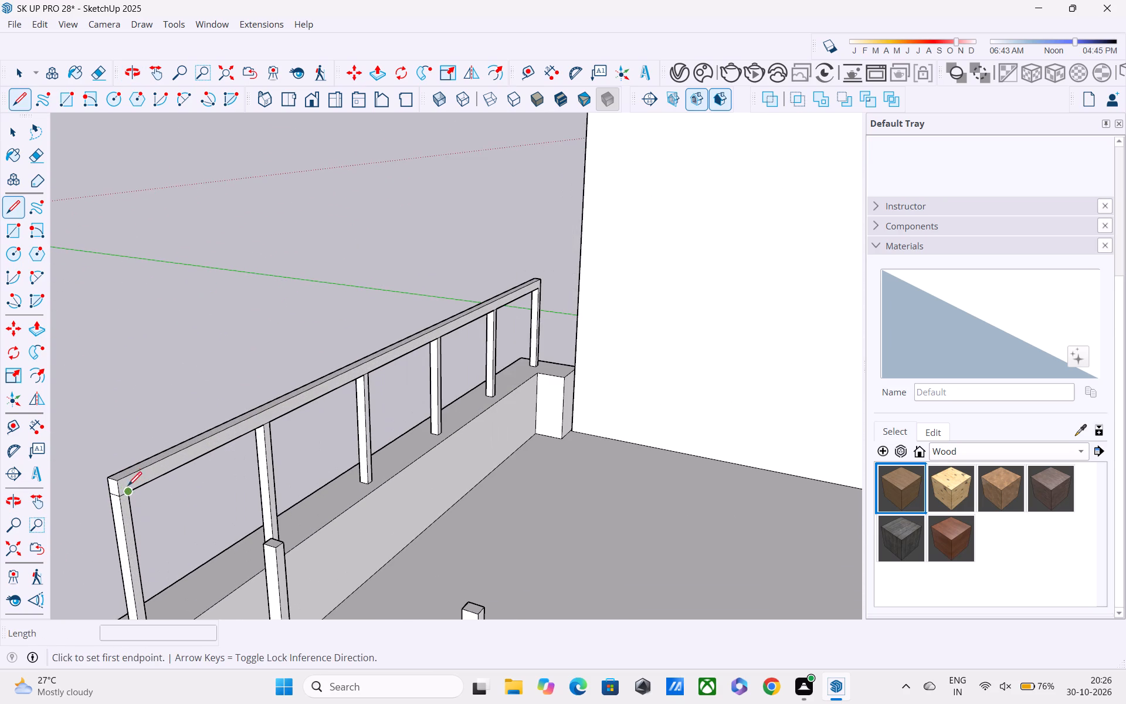
scroll(128, 483, "up", 3)
left_click(130, 490)
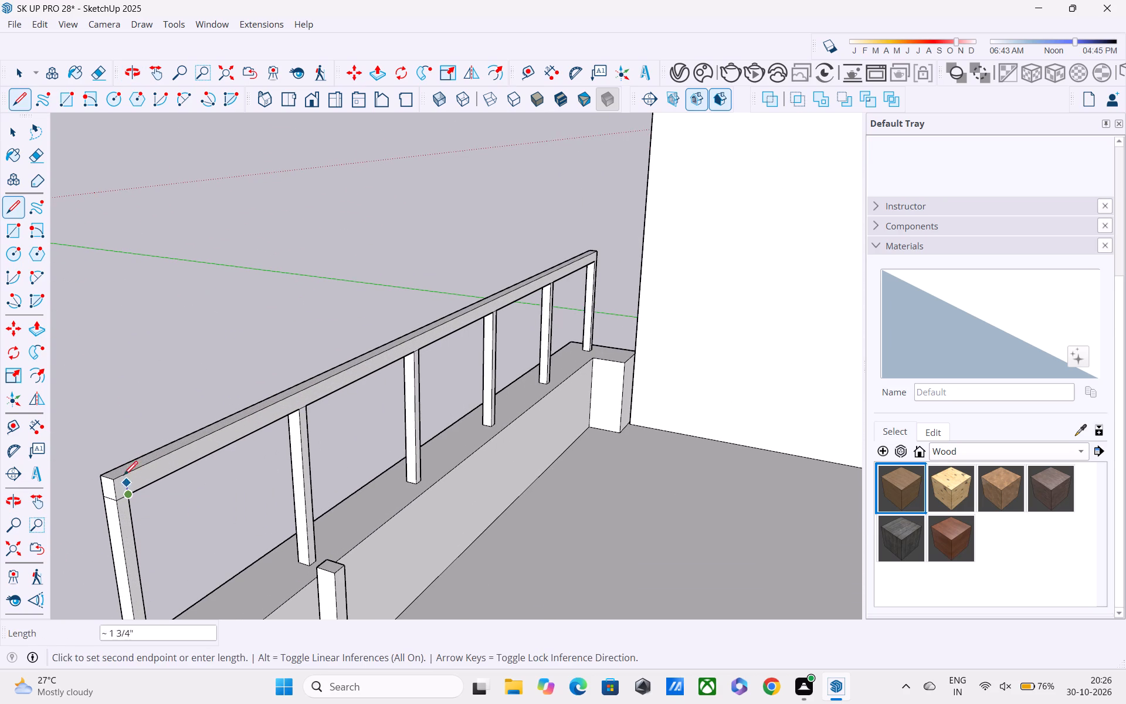
left_click(123, 473)
Push/Pull the marked-off rail end face along the front parapet over the last post, about 23' 10 7/8".
key("o")
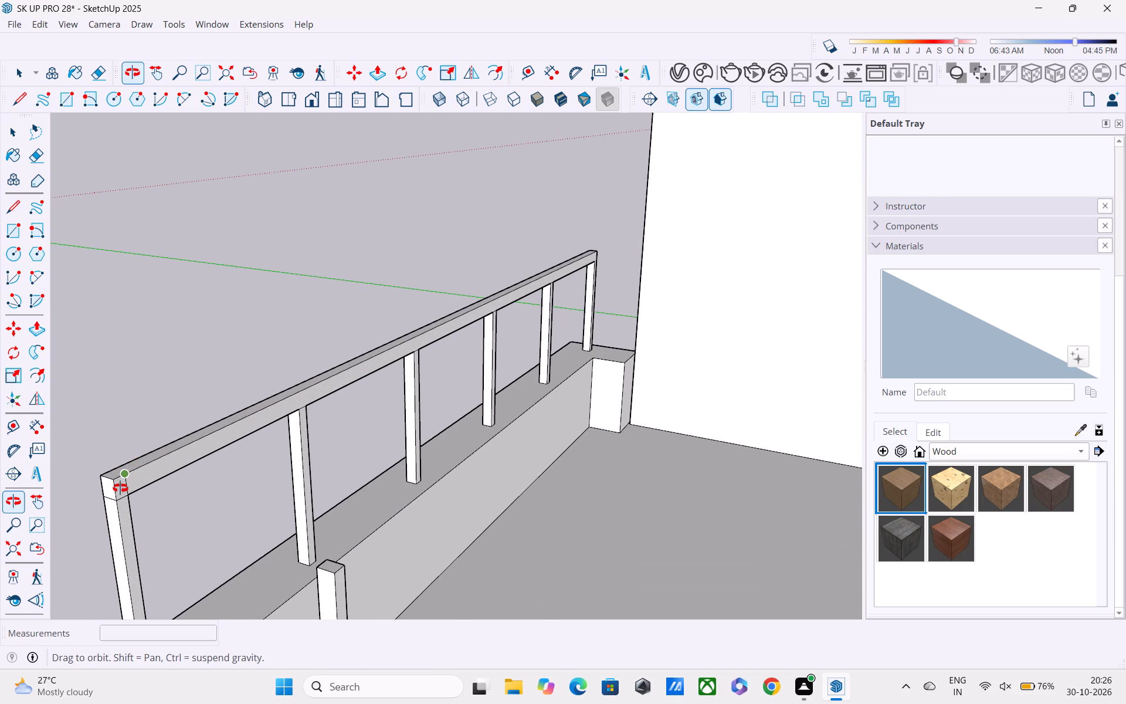
key("p")
left_click(117, 485)
scroll(260, 534, "down", 5)
middle_click_drag(450, 572, 238, 444, "shift")
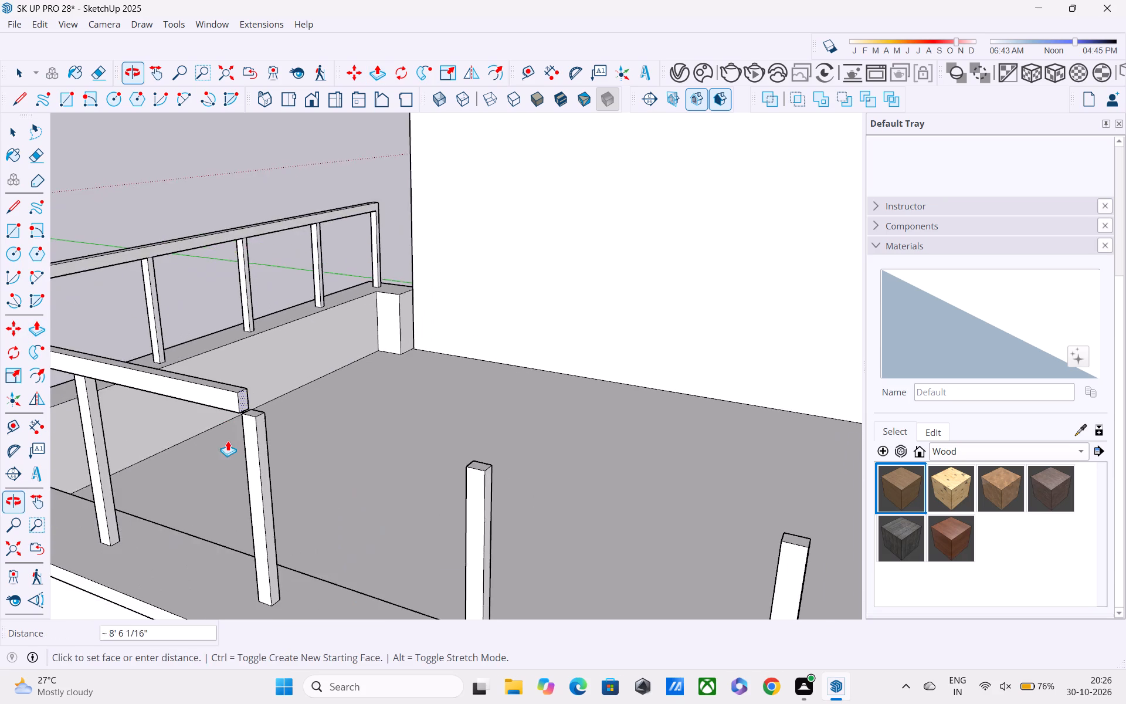
scroll(228, 441, "down", 3)
scroll(498, 461, "down", 1)
middle_click_drag(487, 456, 394, 404, "shift")
scroll(392, 402, "down", 3)
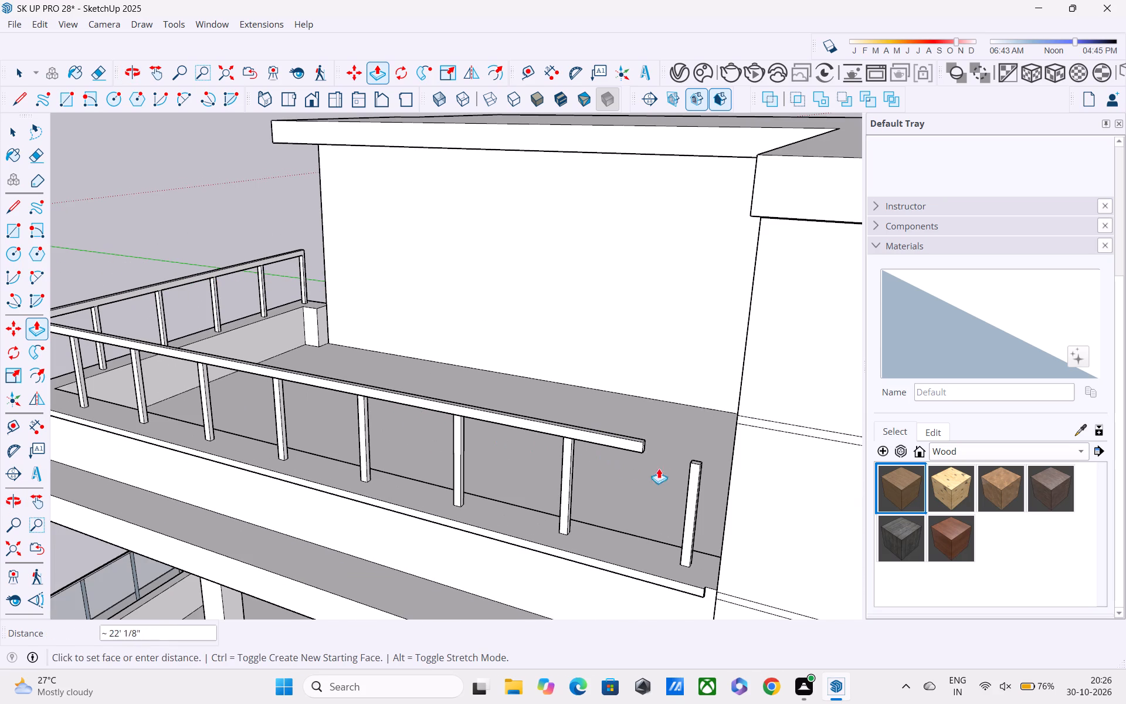
left_click(729, 500)
Inspect the top rail along both parapets and around the side post nearest the house wall.
scroll(673, 482, "down", 2)
middle_click_drag(672, 482, 774, 449)
scroll(773, 442, "down", 4)
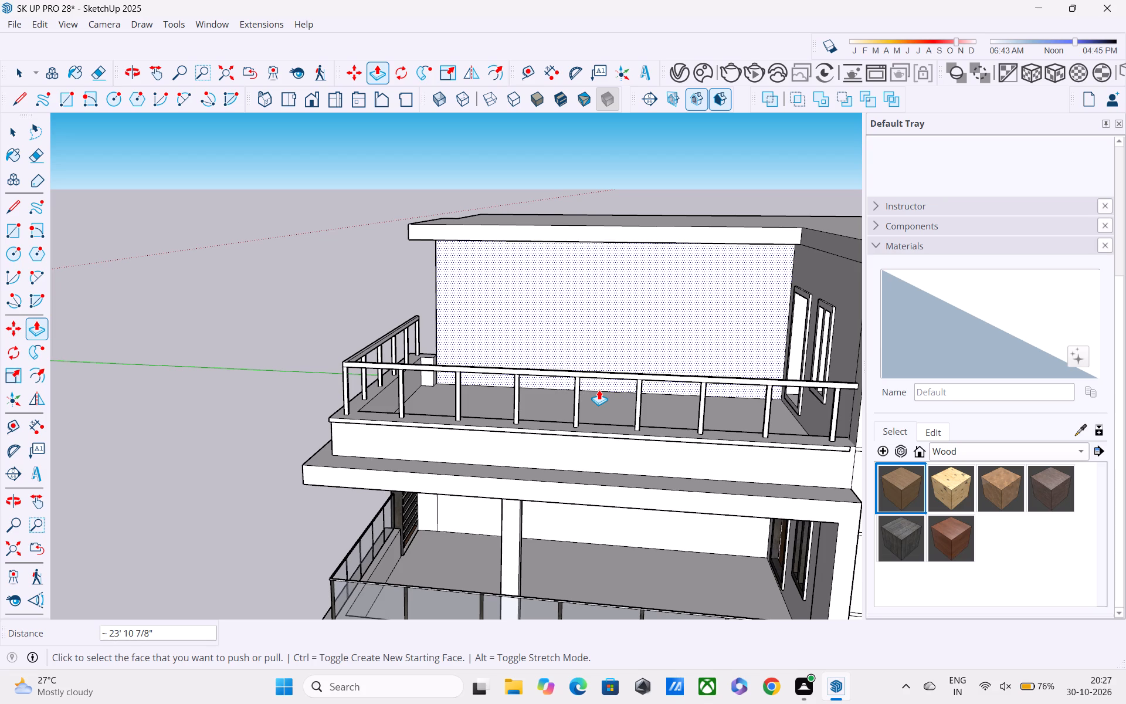
scroll(585, 375, "up", 1)
middle_click_drag(540, 387, 610, 441)
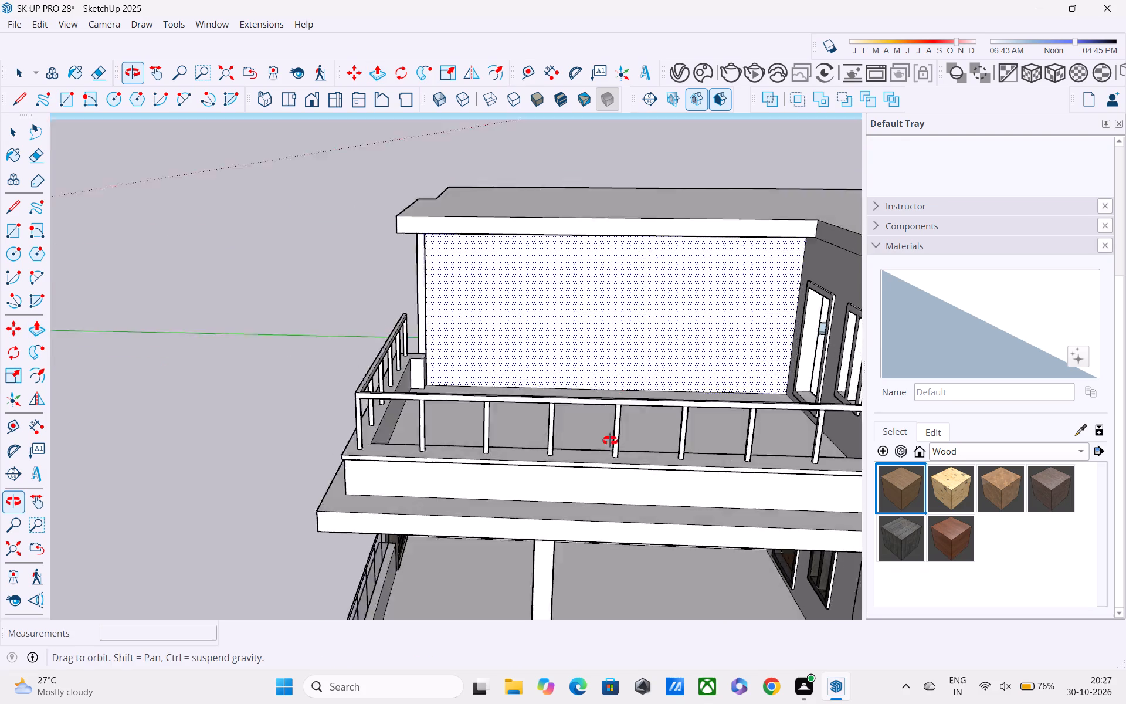
middle_click_drag(610, 441, 681, 461)
scroll(669, 452, "down", 4)
scroll(664, 452, "up", 3)
scroll(483, 439, "up", 3)
scroll(416, 367, "up", 3)
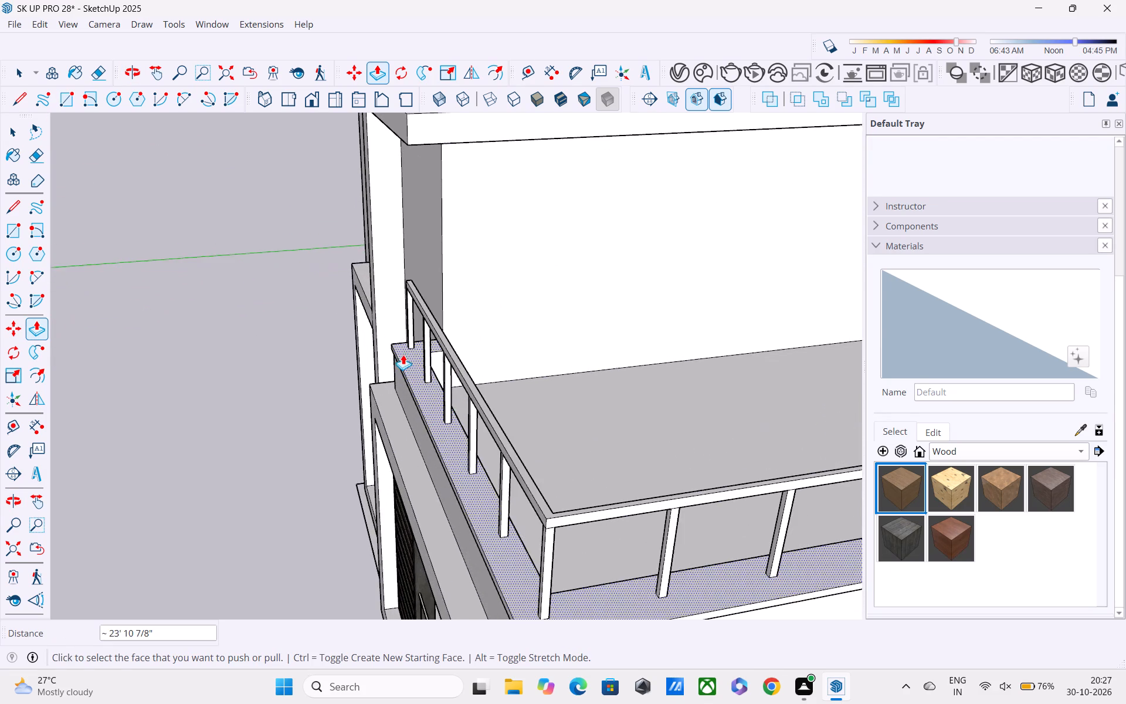
scroll(403, 354, "up", 8)
middle_click_drag(578, 394, 593, 430, "shift")
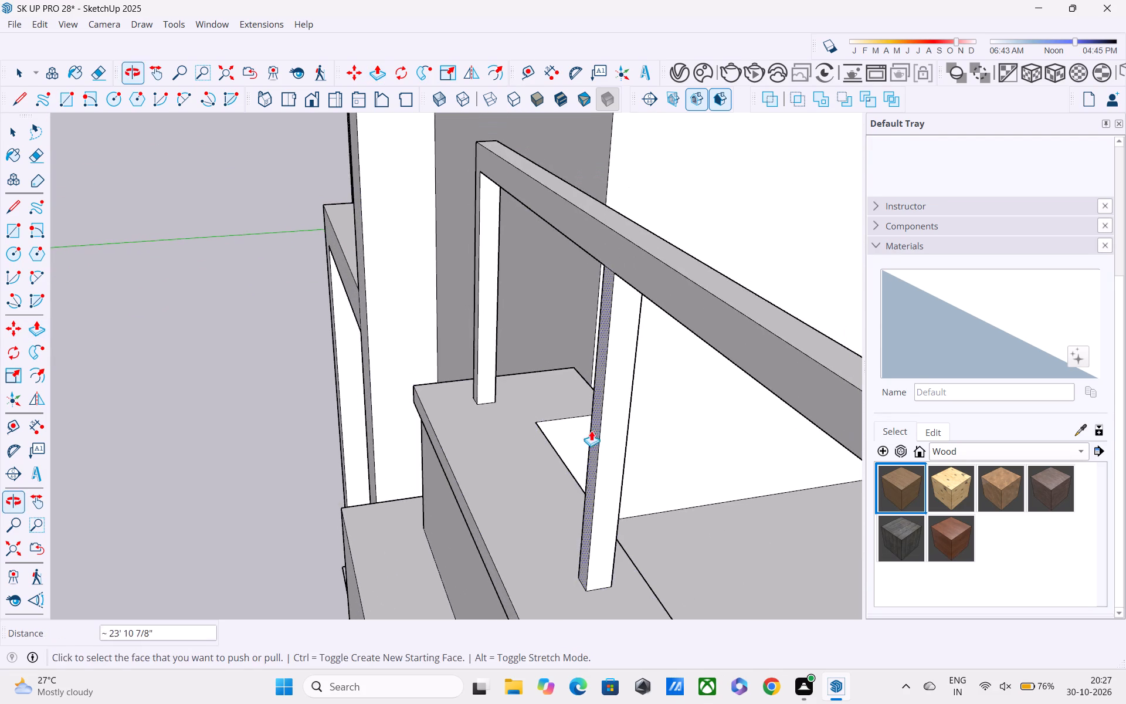
scroll(544, 393, "up", 3)
middle_click_drag(530, 377, 581, 505)
scroll(544, 449, "down", 3)
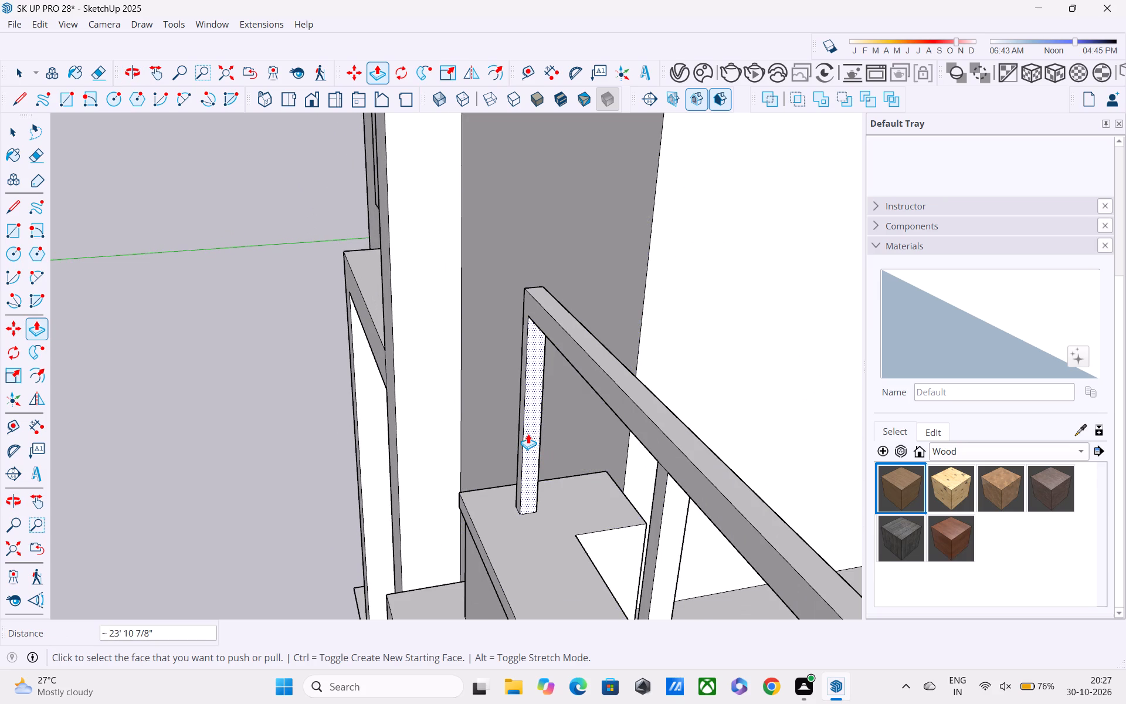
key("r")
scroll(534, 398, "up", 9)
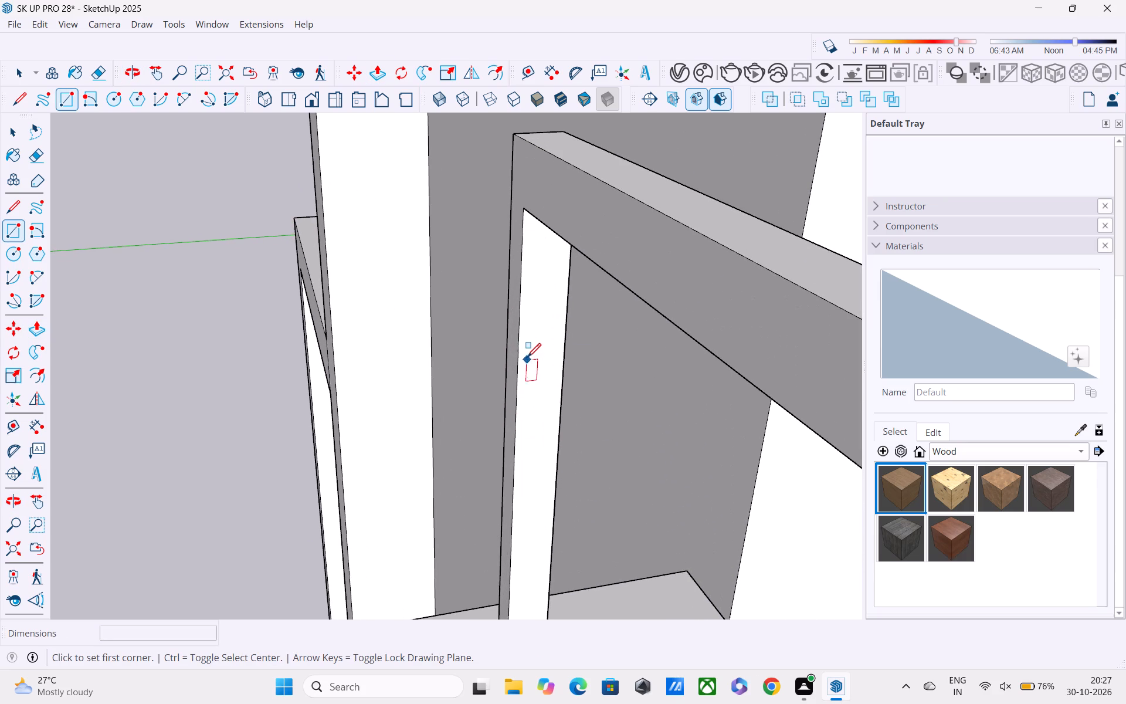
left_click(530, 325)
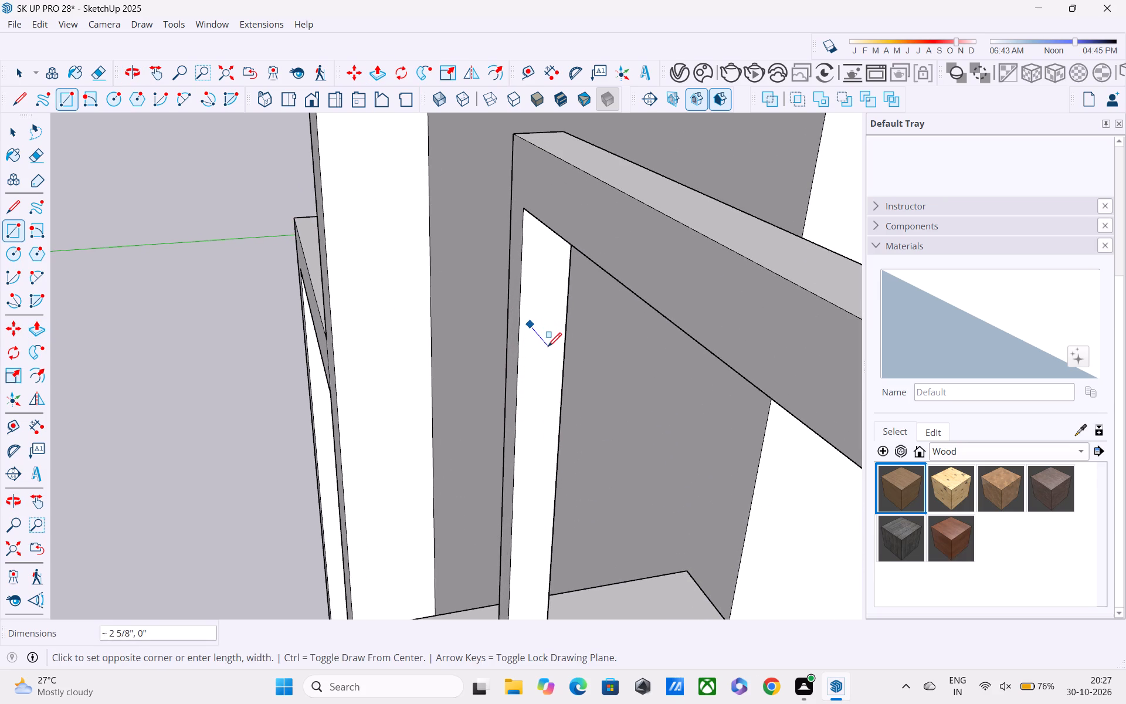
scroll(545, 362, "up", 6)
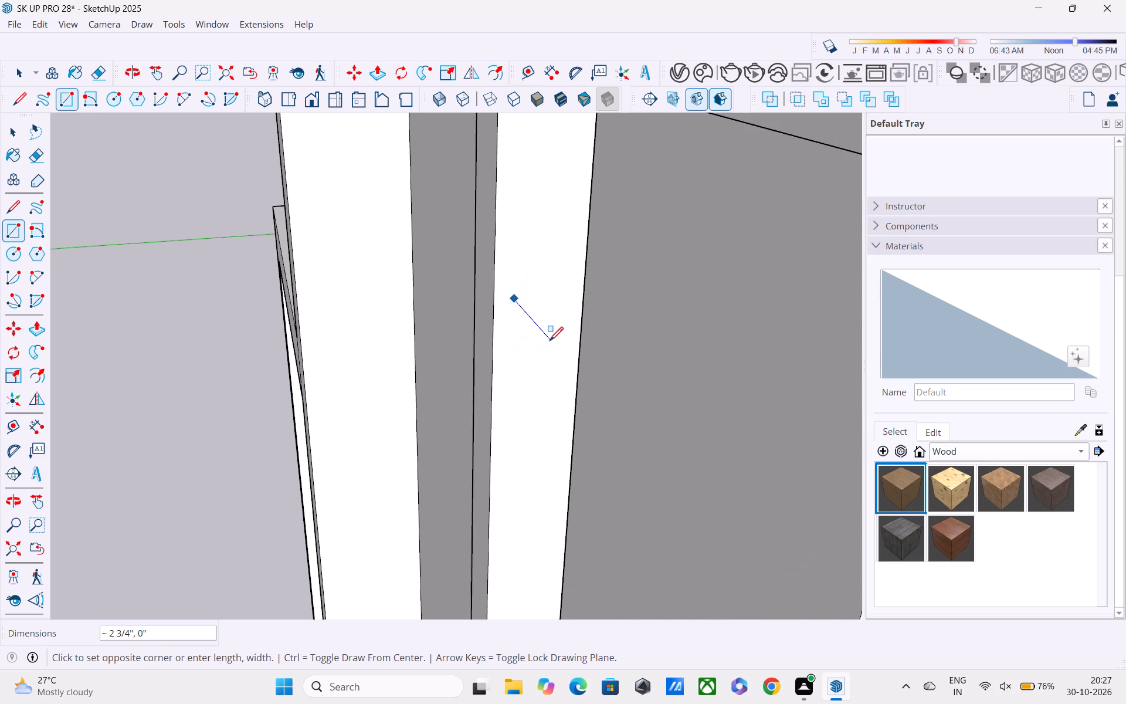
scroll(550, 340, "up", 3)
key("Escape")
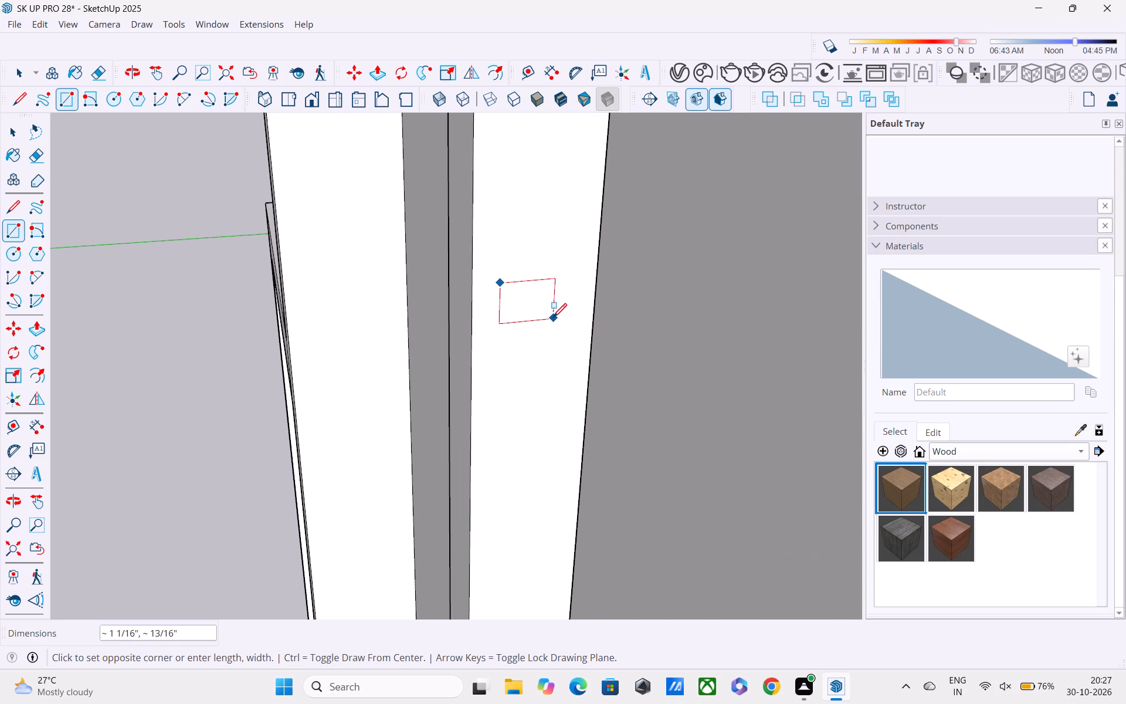
Draw a small rectangle near the top of the wall-side post, on its face toward the neighbouring side post.
scroll(599, 289, "down", 4)
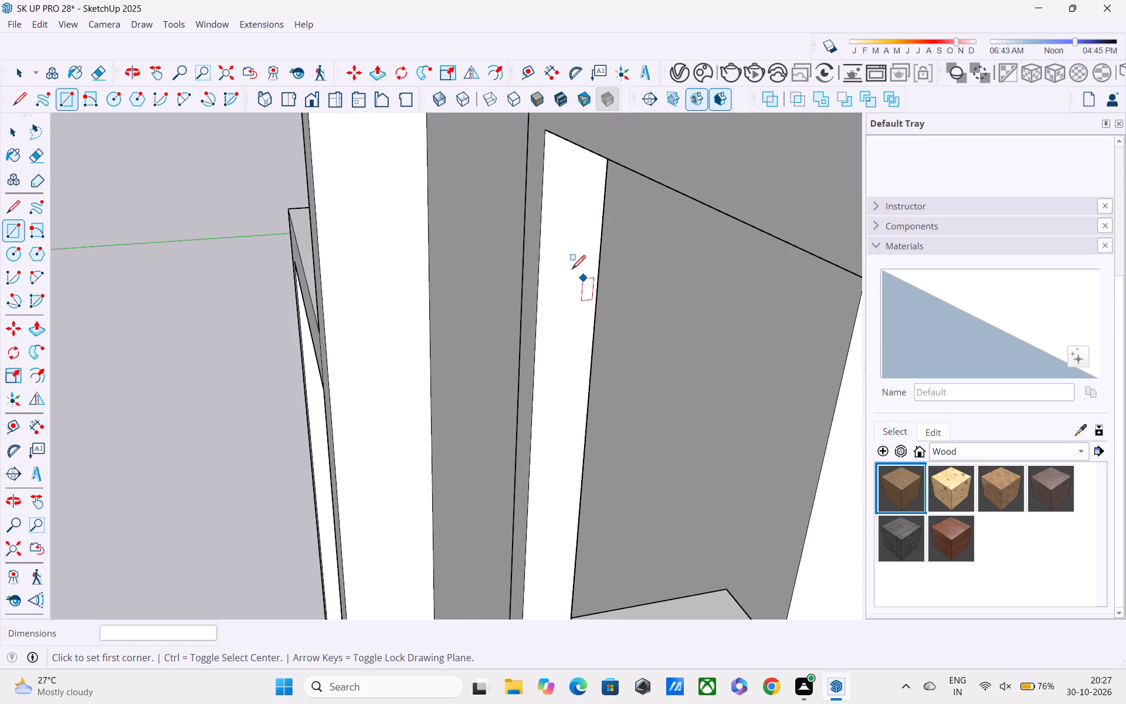
middle_click_drag(577, 277, 589, 316, "shift")
scroll(571, 301, "up", 3)
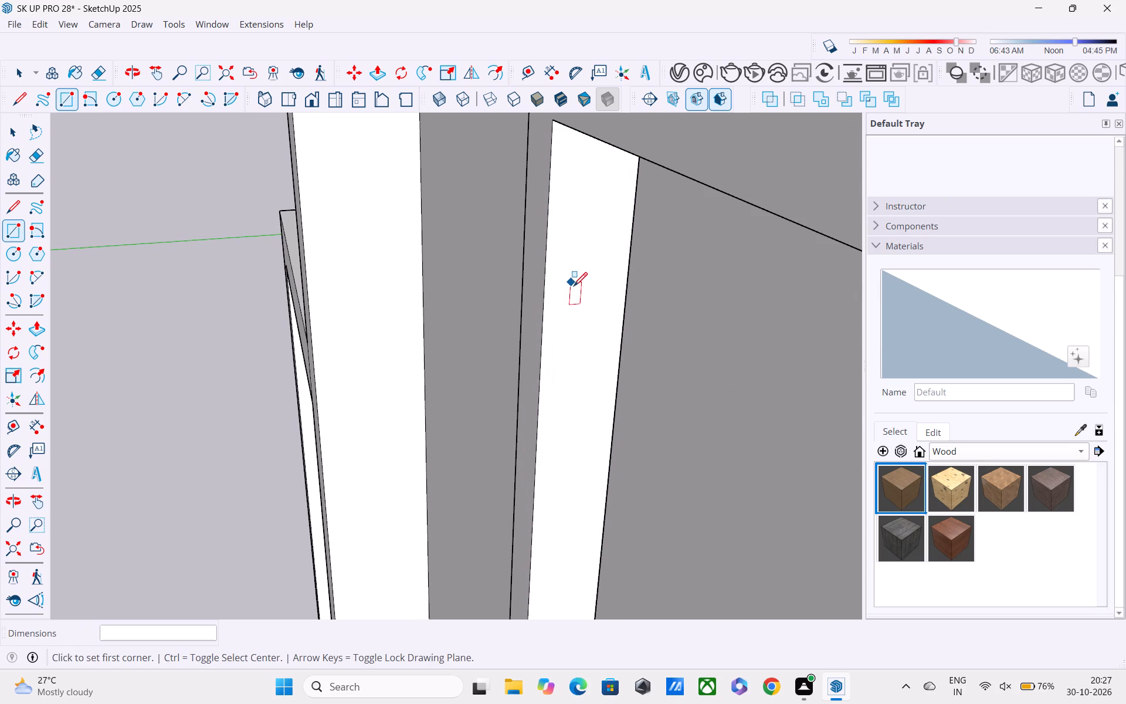
left_click(569, 301)
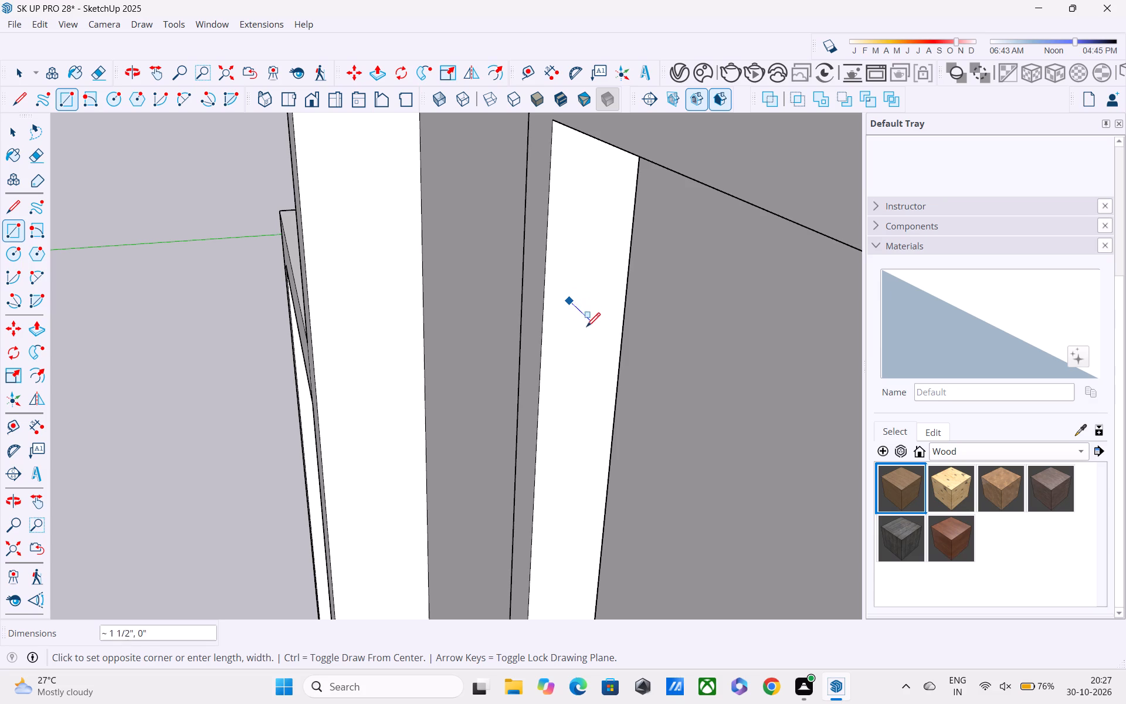
scroll(597, 337, "up", 3)
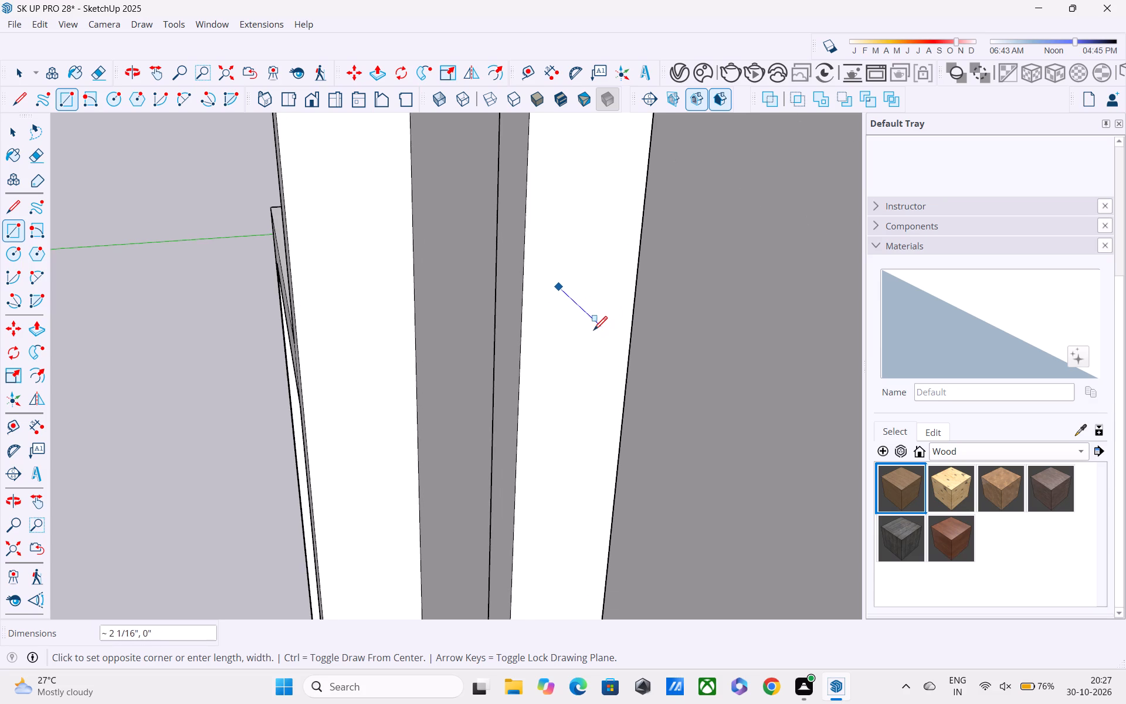
scroll(586, 321, "up", 6)
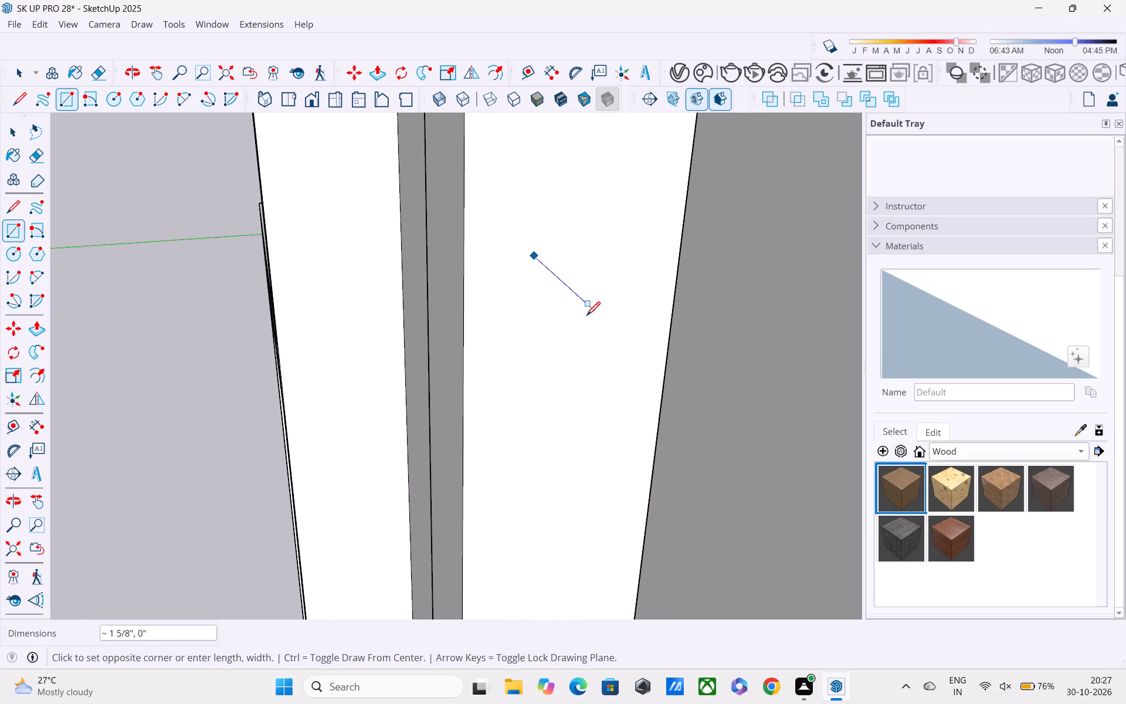
left_click(586, 320)
key("space")
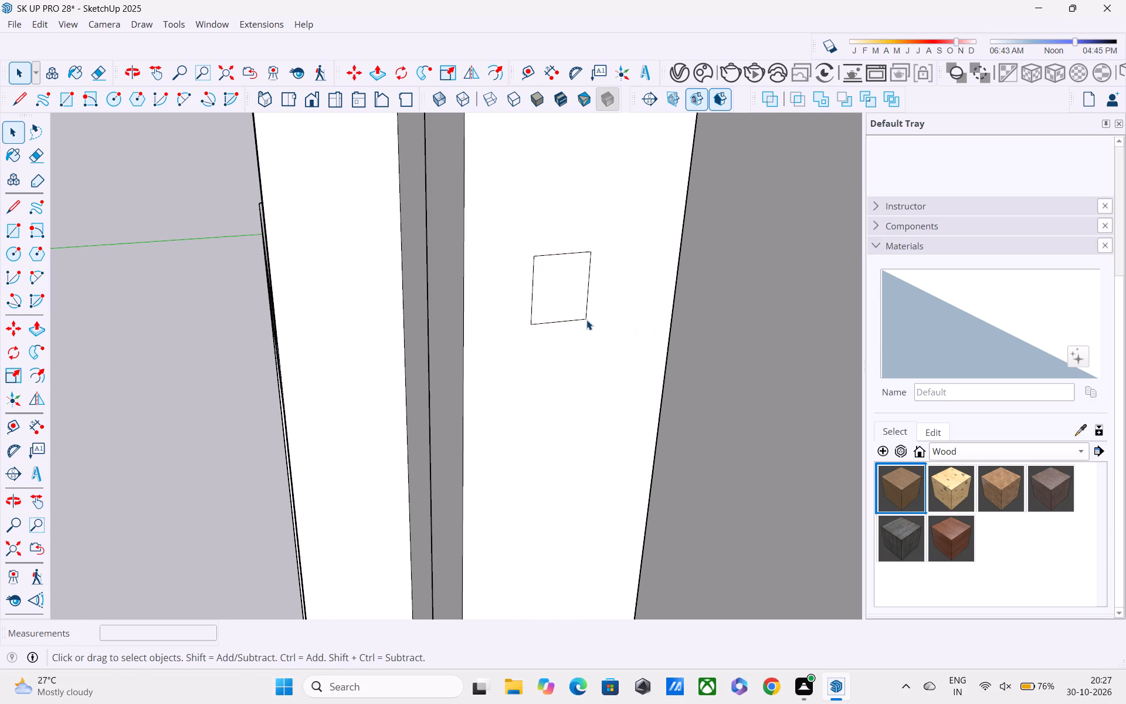
Push/Pull the small rectangle on the wall-side post outward about 6 7/16" toward the neighbouring post, as a short bar.
key("p")
left_click(569, 297)
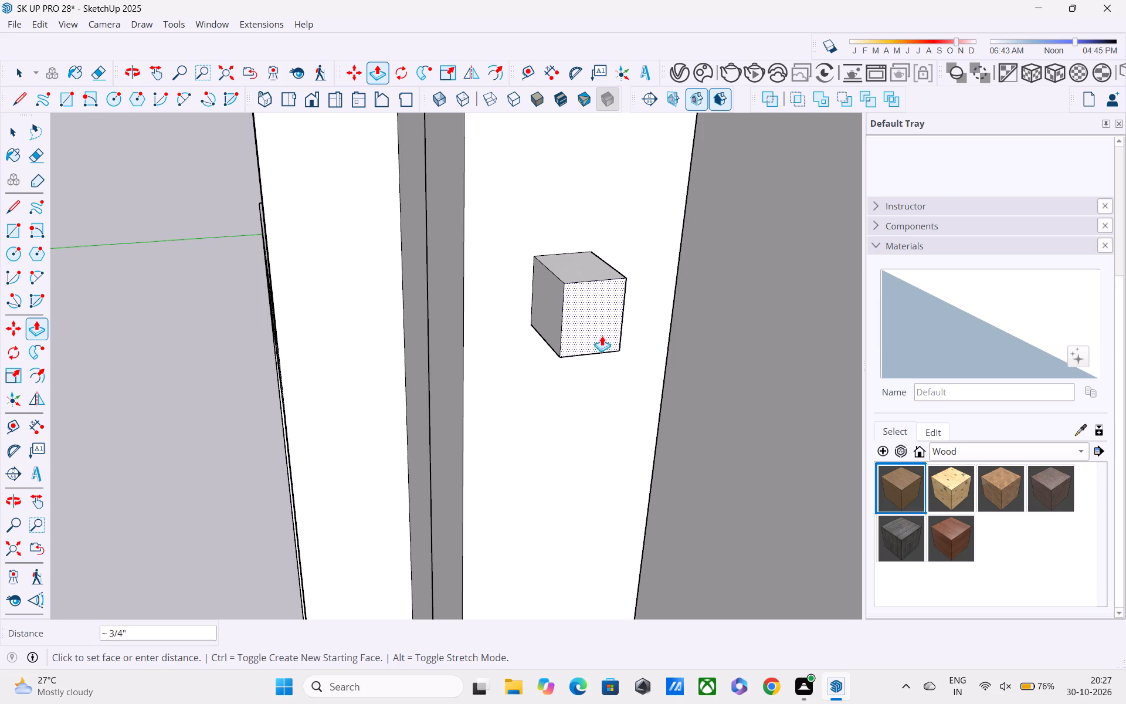
scroll(607, 343, "down", 20)
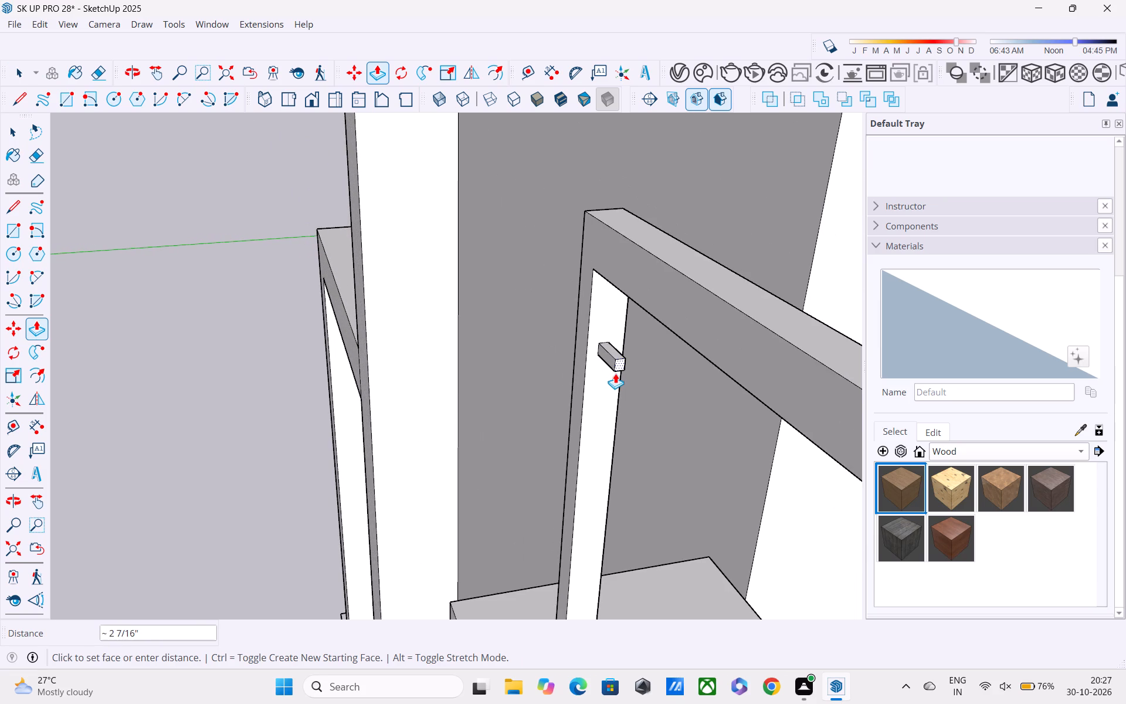
scroll(628, 403, "down", 4)
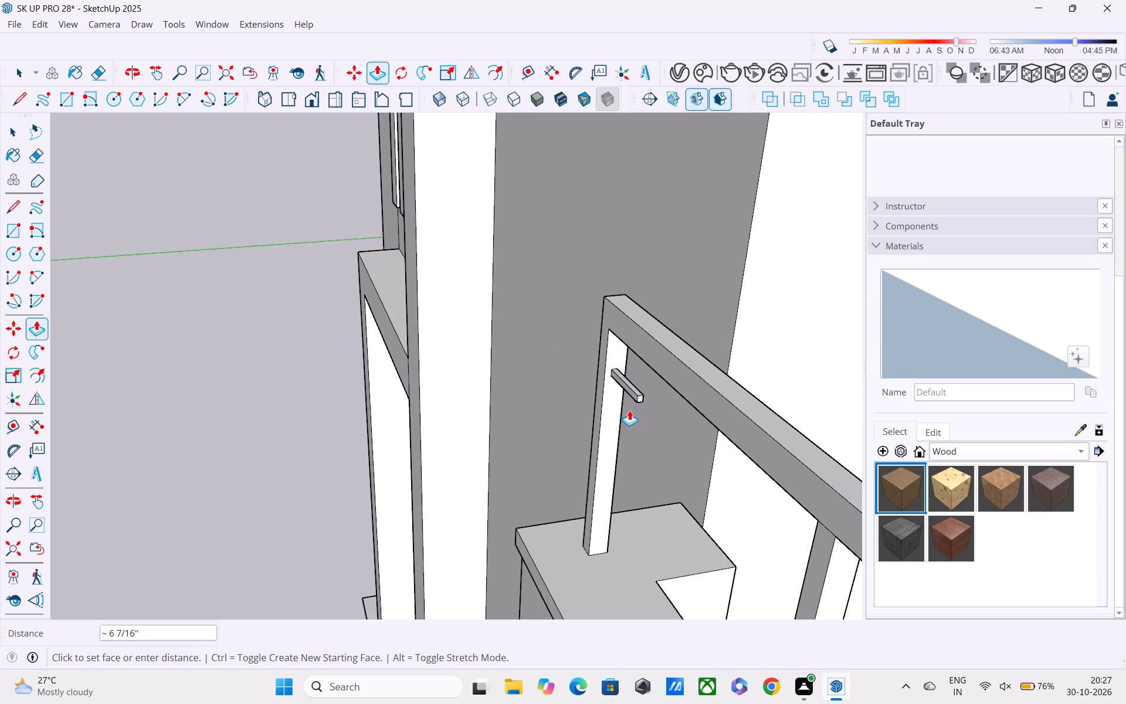
left_click(629, 412)
key("space")
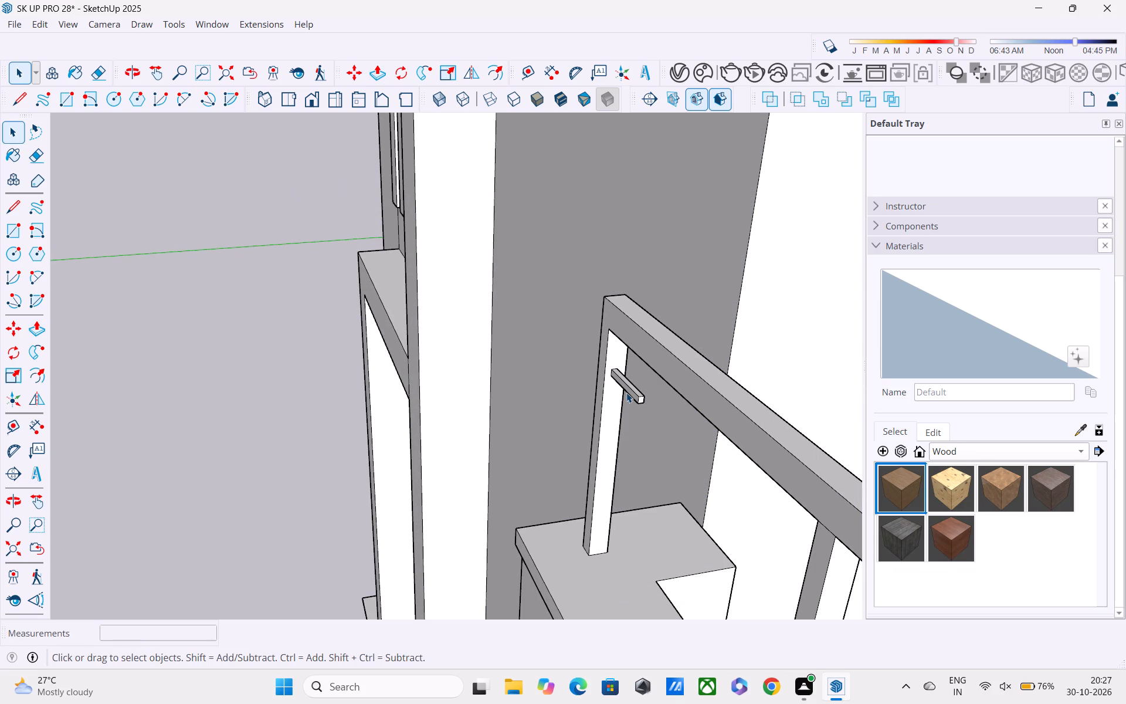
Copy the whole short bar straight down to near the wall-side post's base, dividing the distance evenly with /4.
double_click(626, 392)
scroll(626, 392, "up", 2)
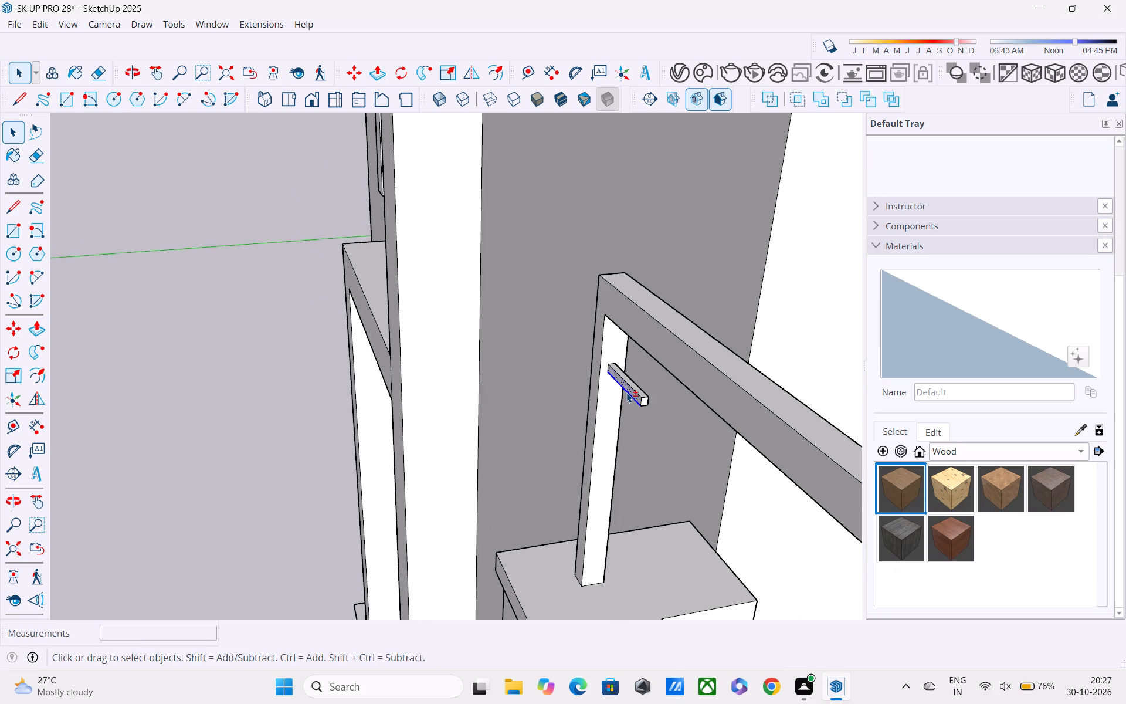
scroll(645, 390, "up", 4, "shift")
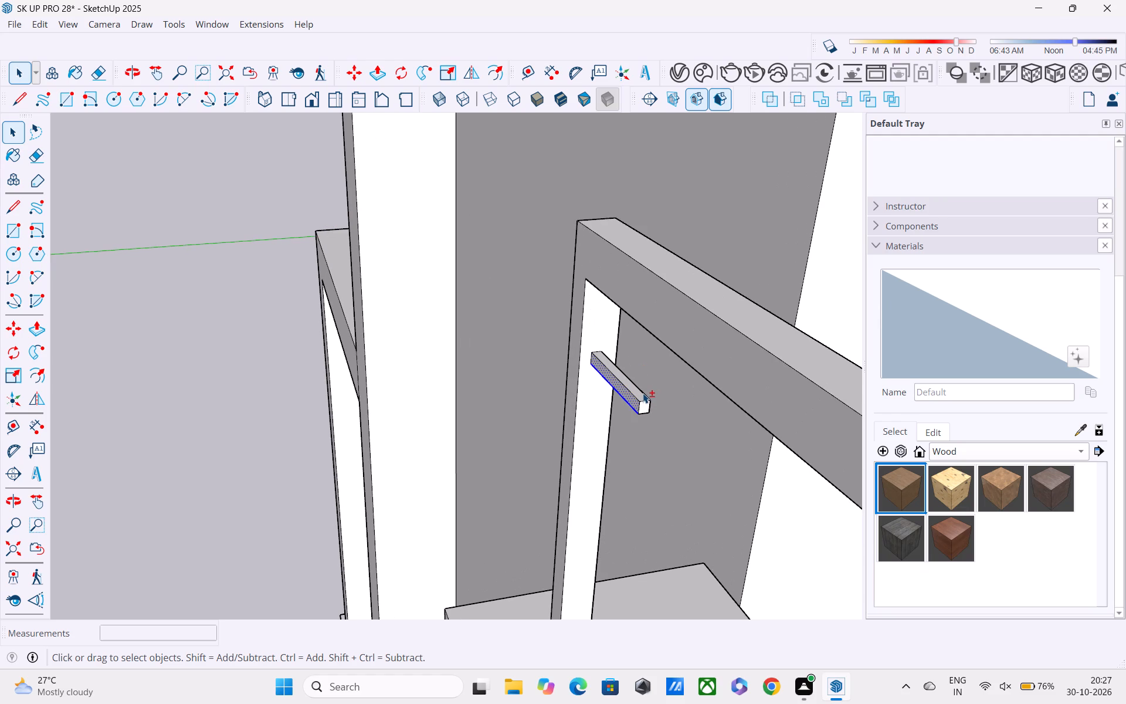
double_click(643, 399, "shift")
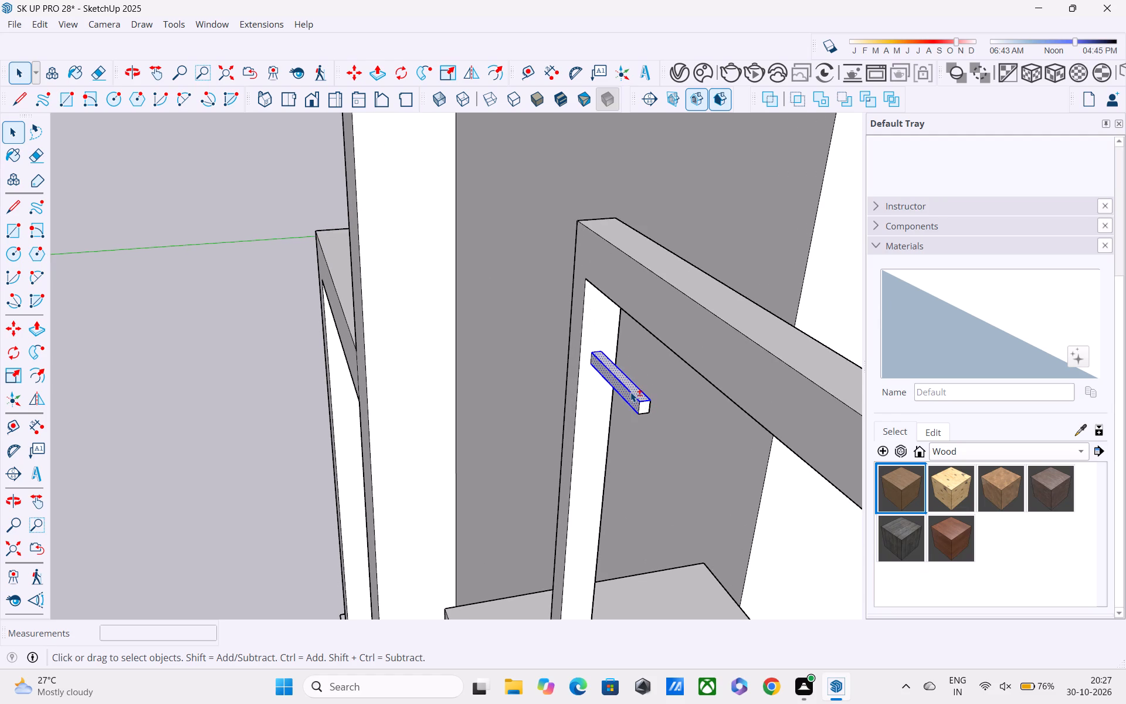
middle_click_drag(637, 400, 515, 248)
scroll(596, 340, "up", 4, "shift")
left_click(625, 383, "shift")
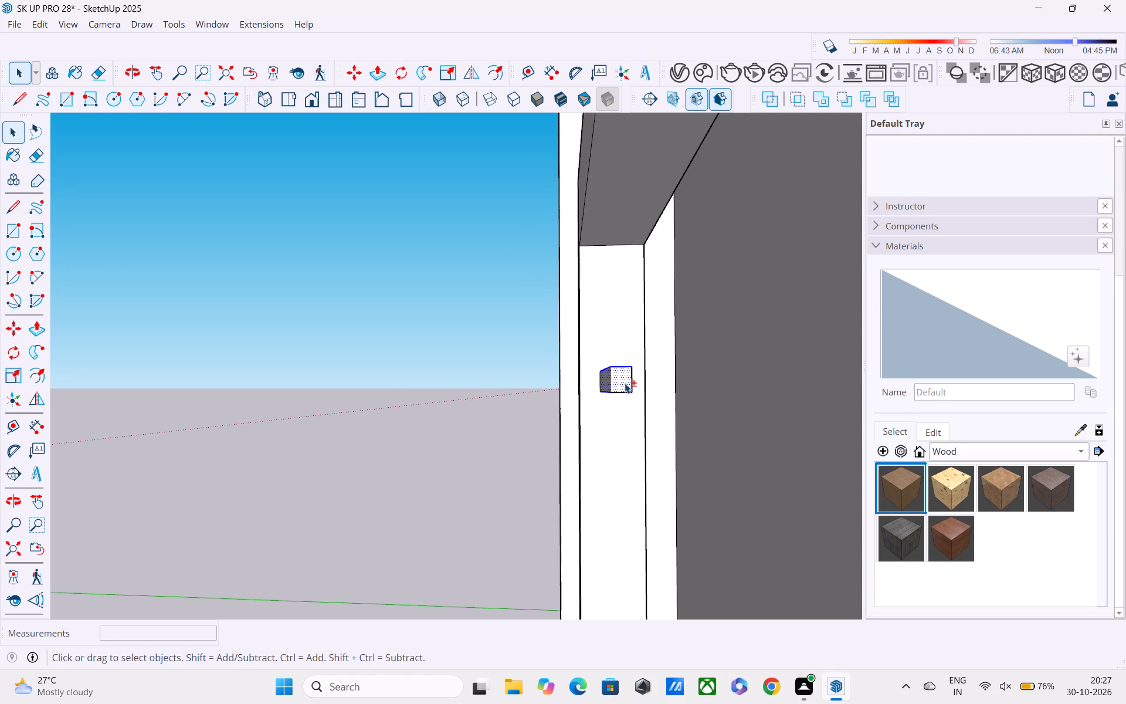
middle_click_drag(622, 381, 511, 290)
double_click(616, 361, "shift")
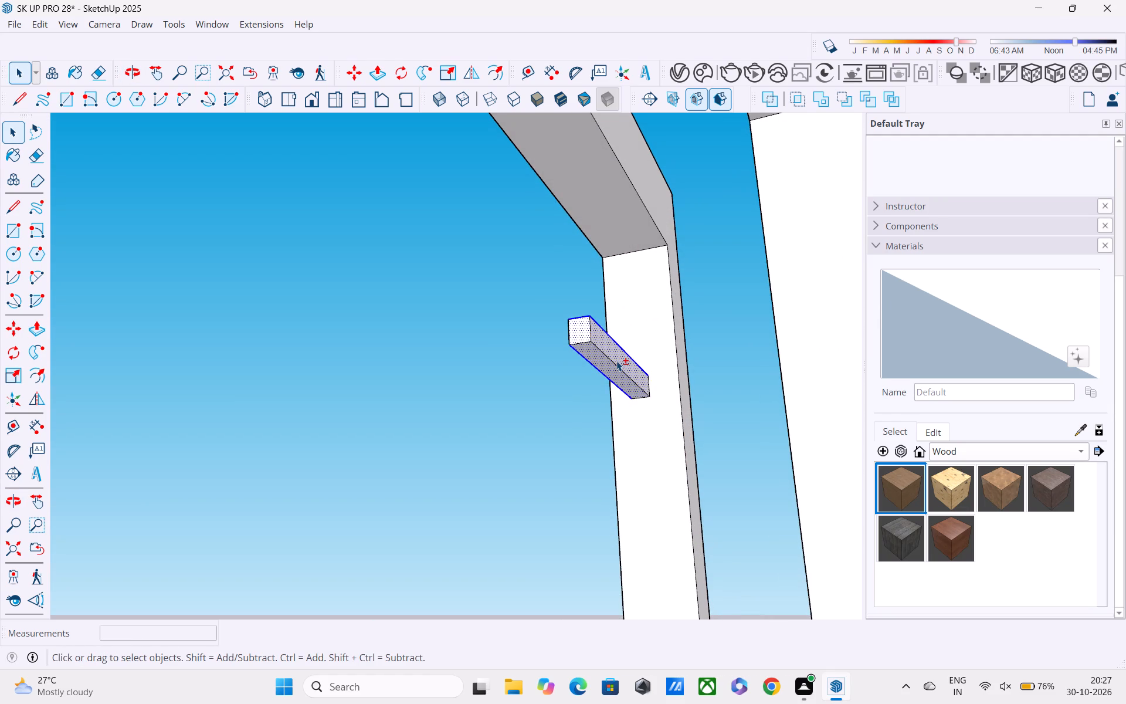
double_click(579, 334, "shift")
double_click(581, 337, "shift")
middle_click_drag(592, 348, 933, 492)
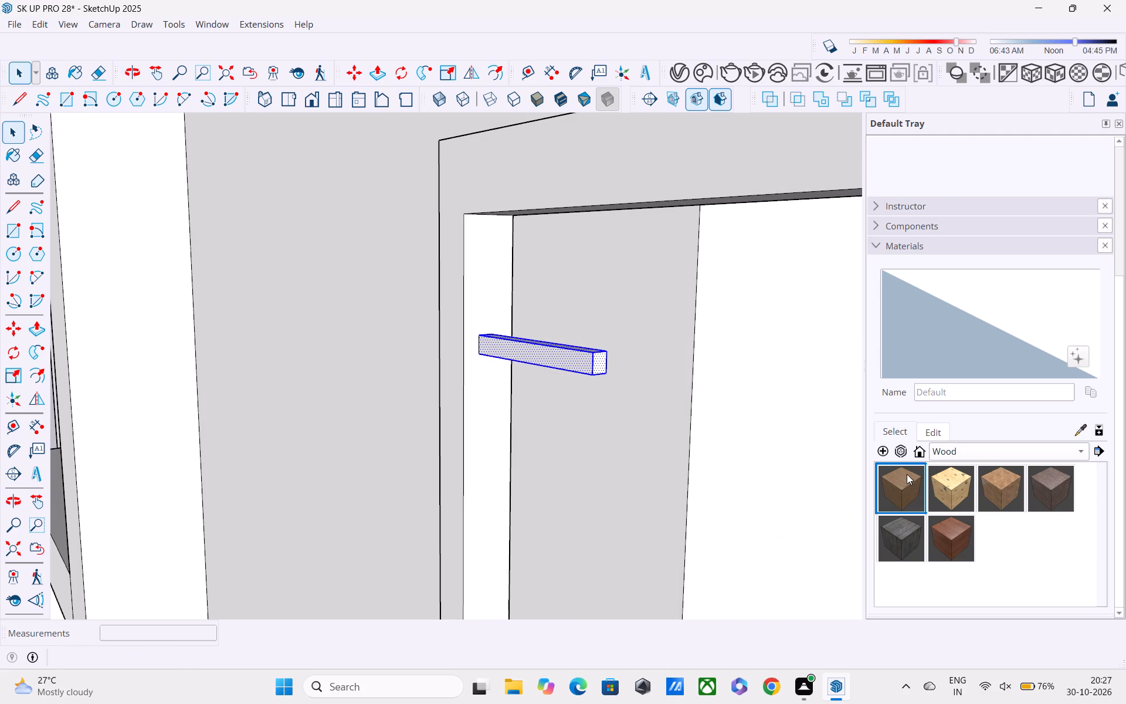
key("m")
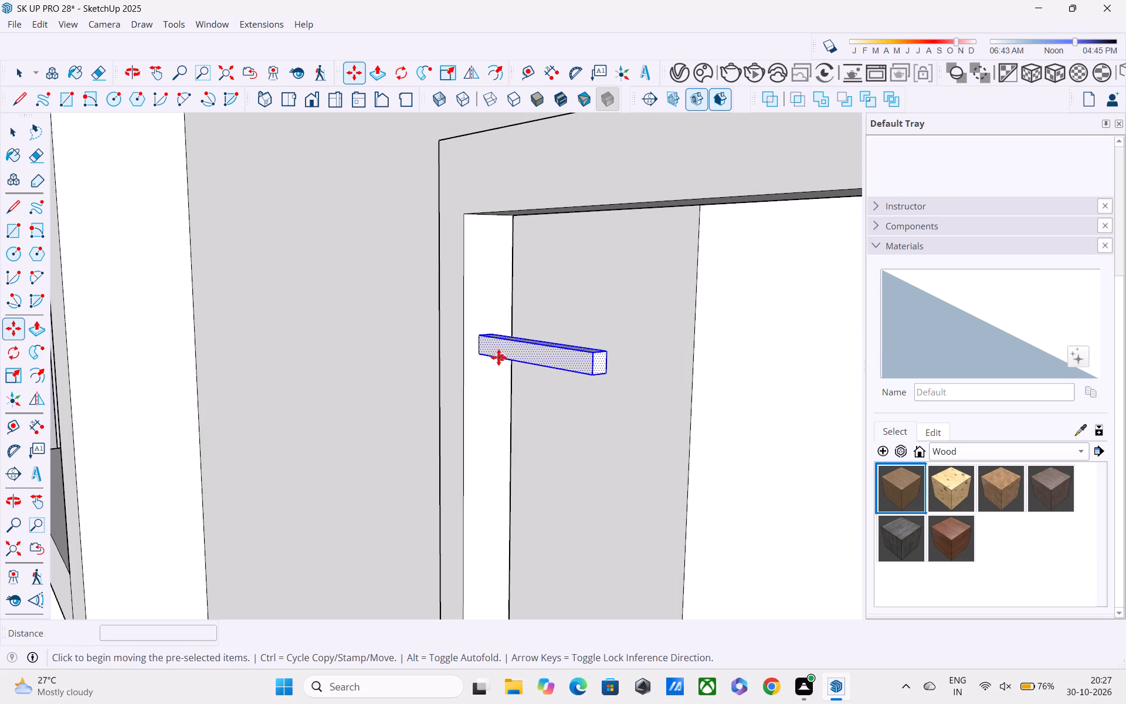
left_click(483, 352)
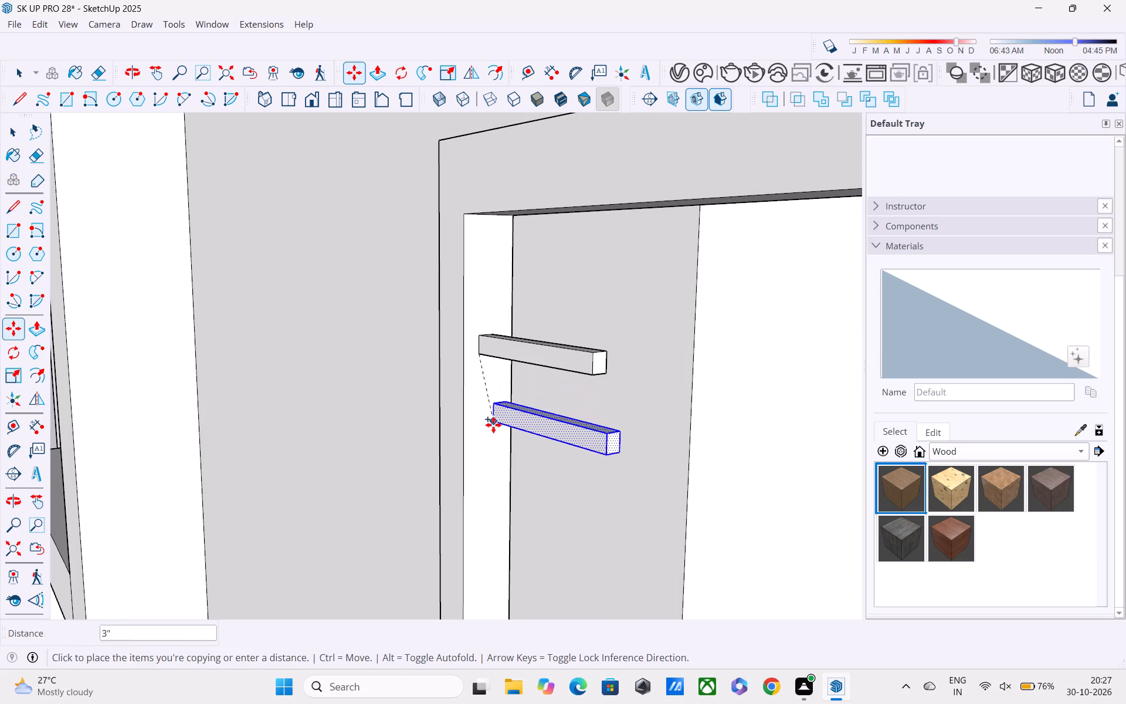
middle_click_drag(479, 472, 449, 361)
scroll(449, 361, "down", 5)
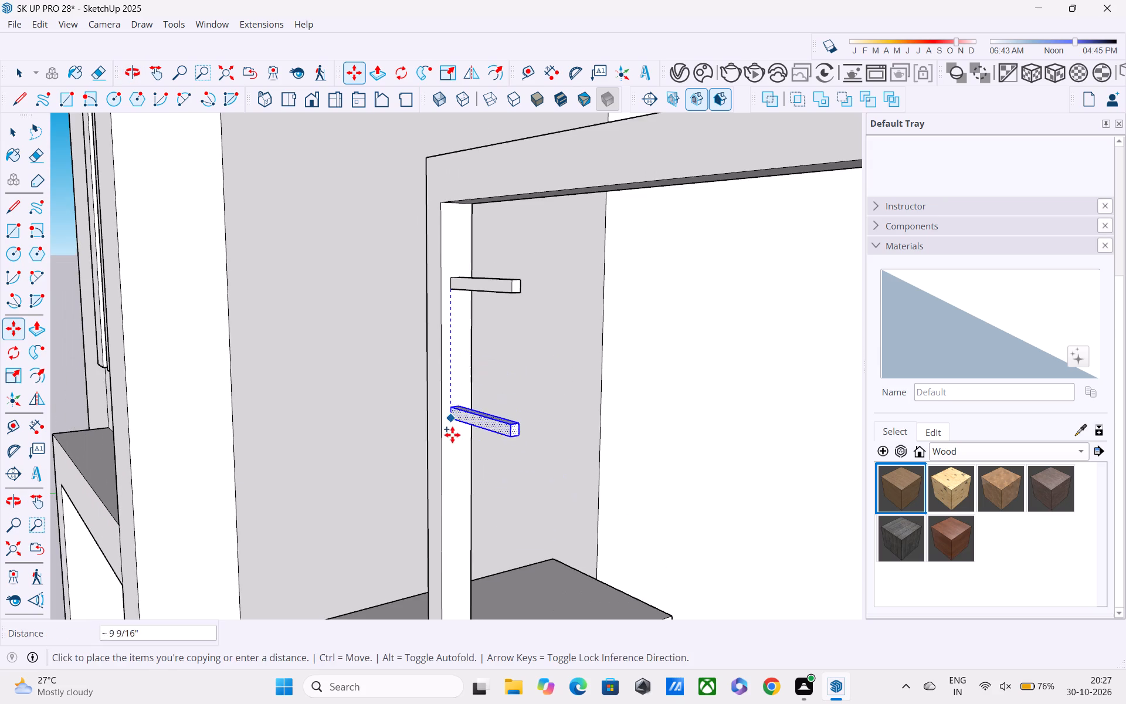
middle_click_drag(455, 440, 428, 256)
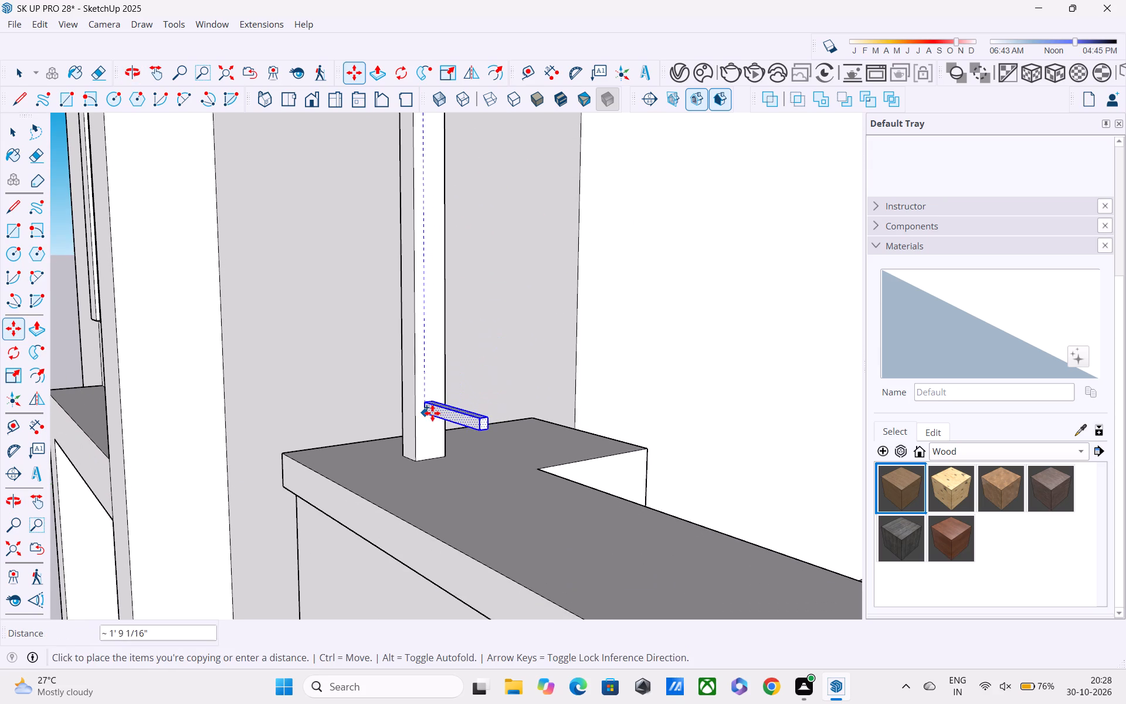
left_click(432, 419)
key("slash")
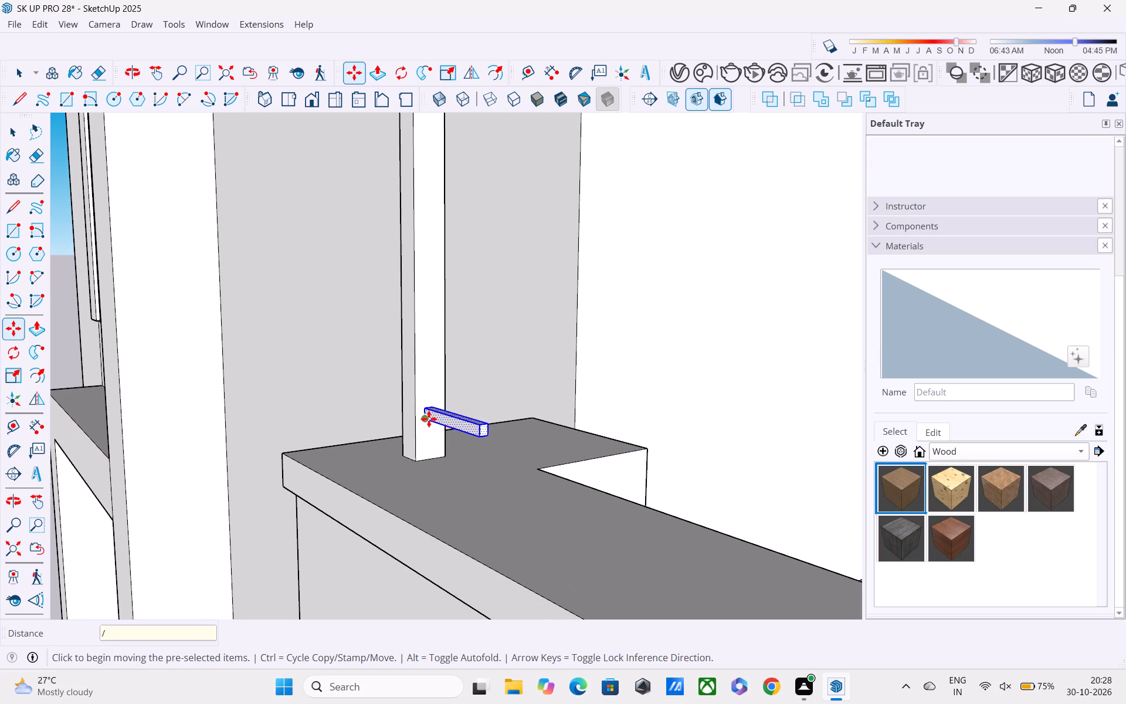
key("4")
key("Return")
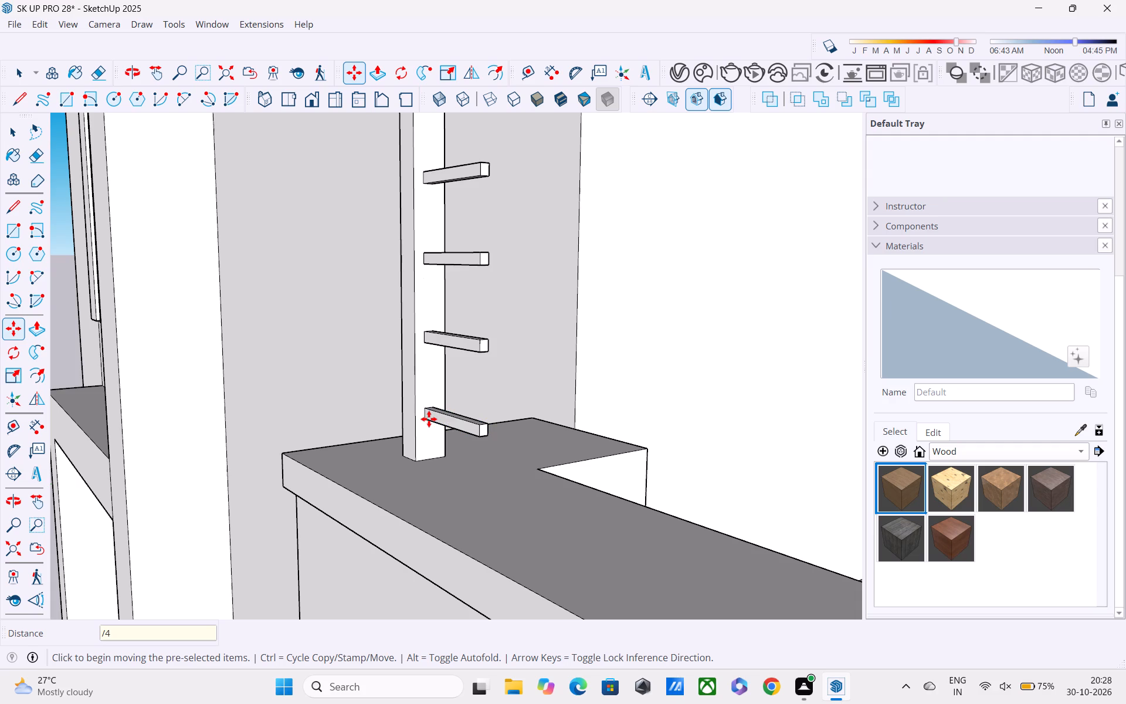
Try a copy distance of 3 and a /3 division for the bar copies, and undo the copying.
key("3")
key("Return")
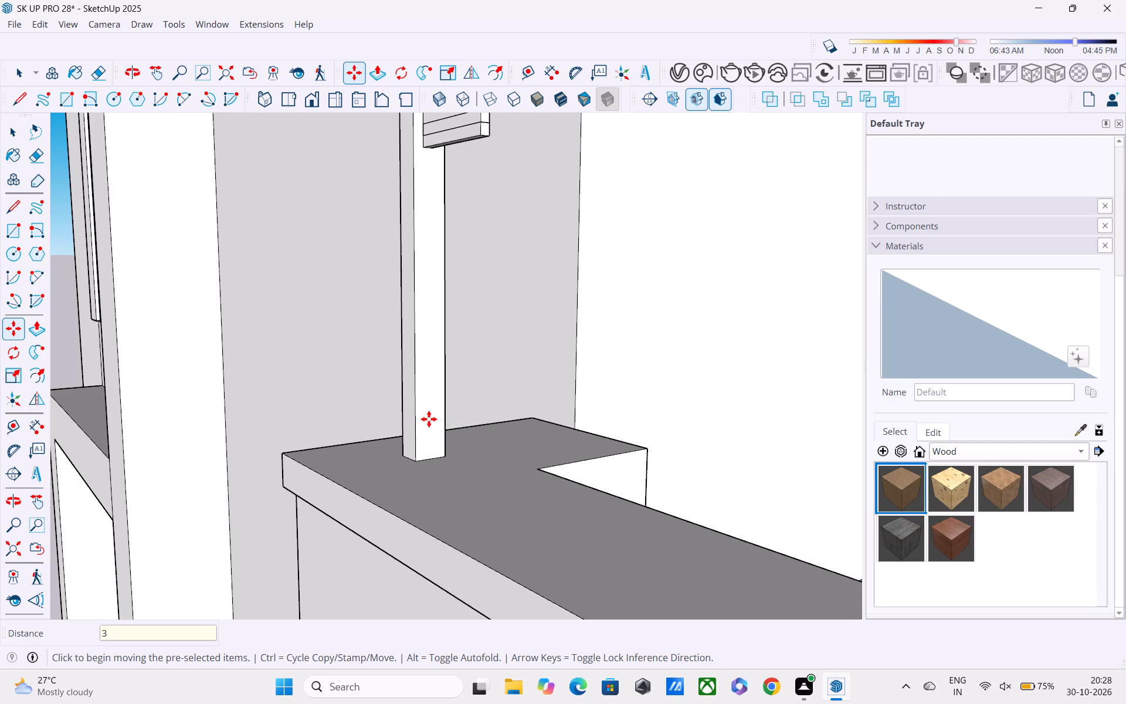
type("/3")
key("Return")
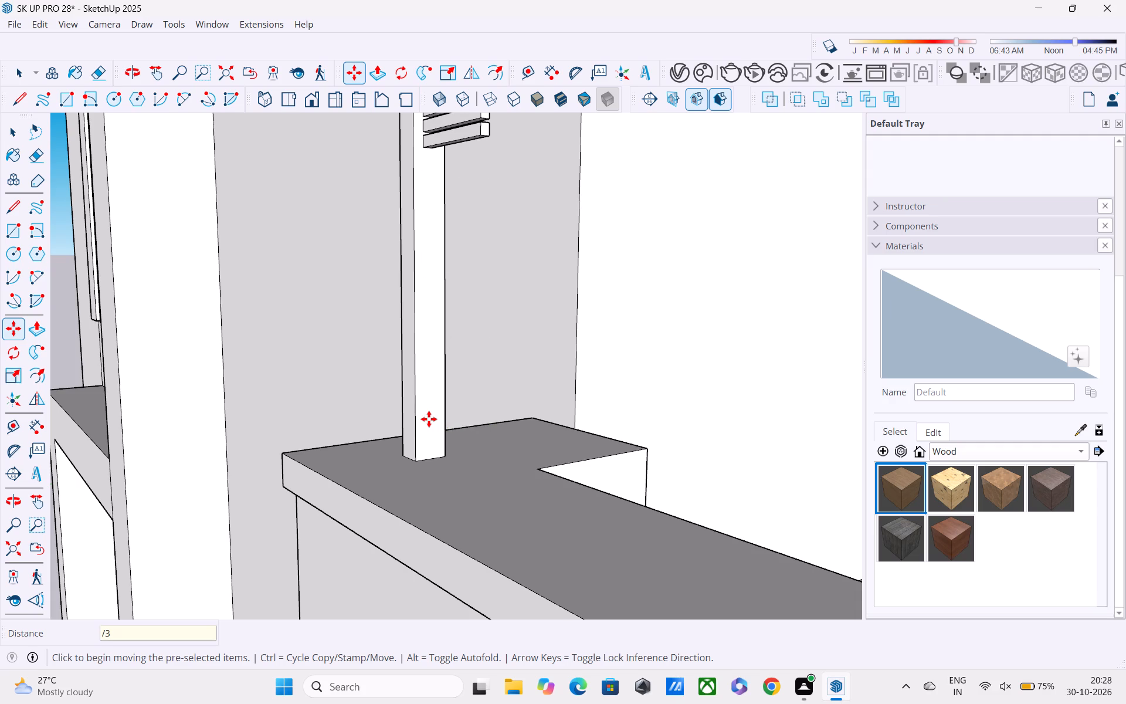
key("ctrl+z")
Select all faces of the short bar and copy it down the wall-side post about 1' 9 7/16", divided evenly with /3.
scroll(429, 511, "down", 3)
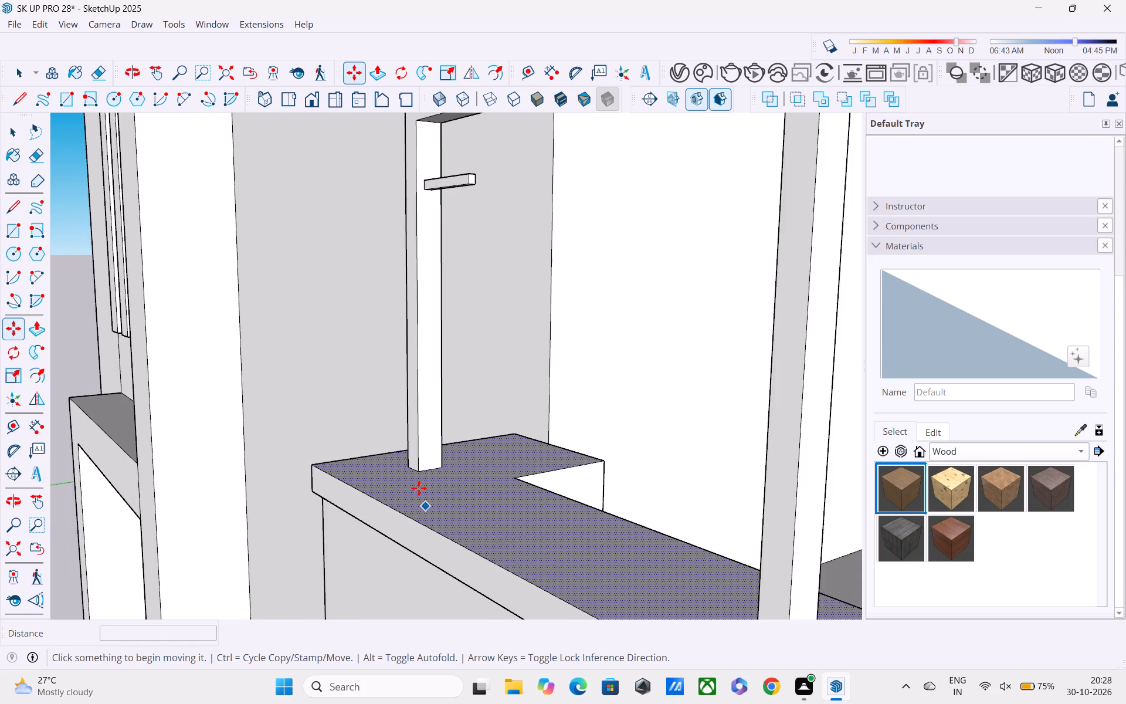
scroll(402, 439, "down", 1)
middle_click_drag(425, 462, 456, 500, "shift")
scroll(455, 499, "down", 1, "shift")
key("space")
scroll(488, 285, "up", 3)
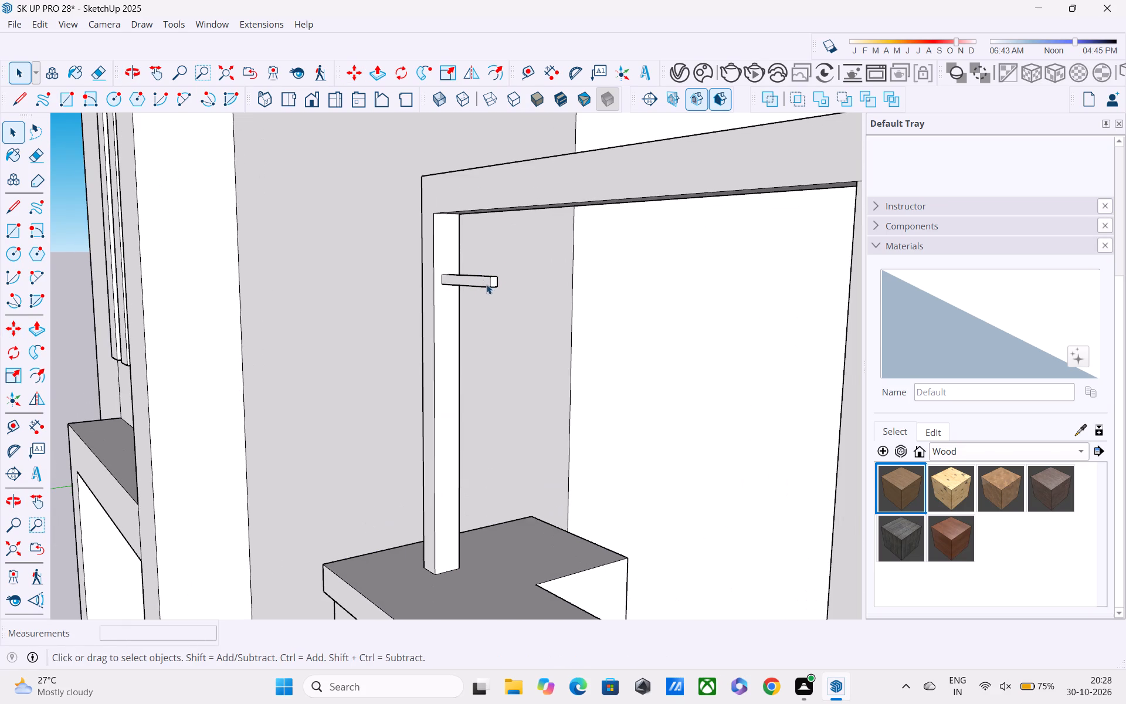
scroll(481, 279, "up", 2)
double_click(469, 283, "shift")
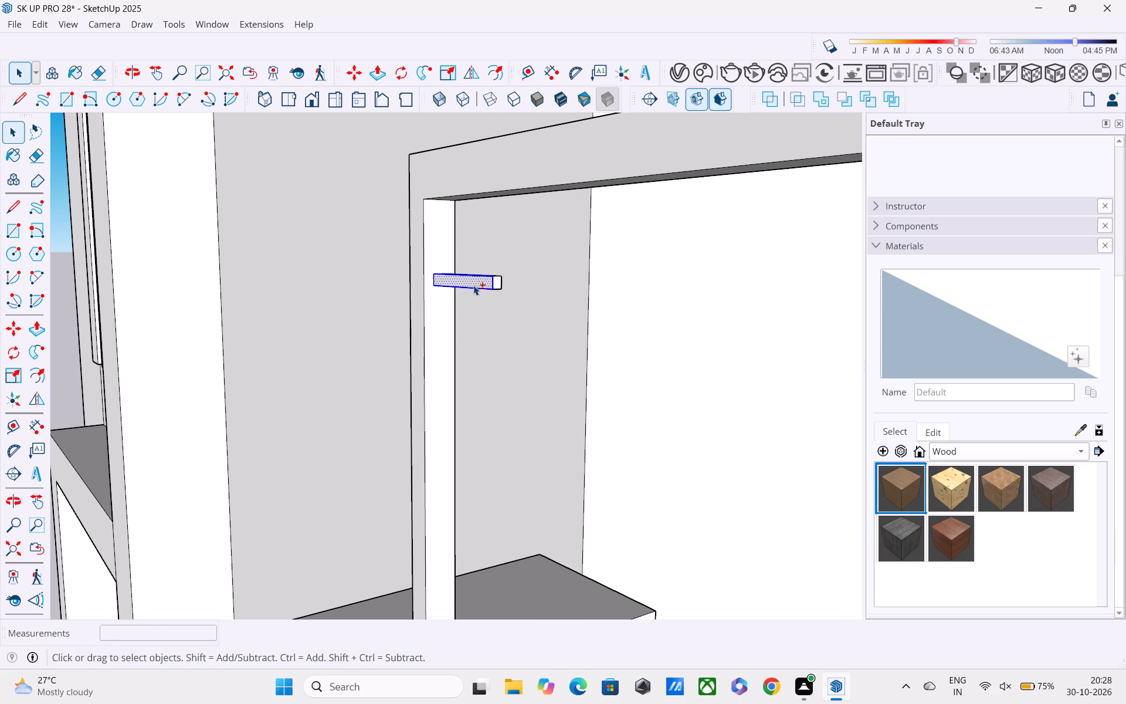
scroll(490, 295, "up", 2, "shift")
double_click(506, 277, "shift")
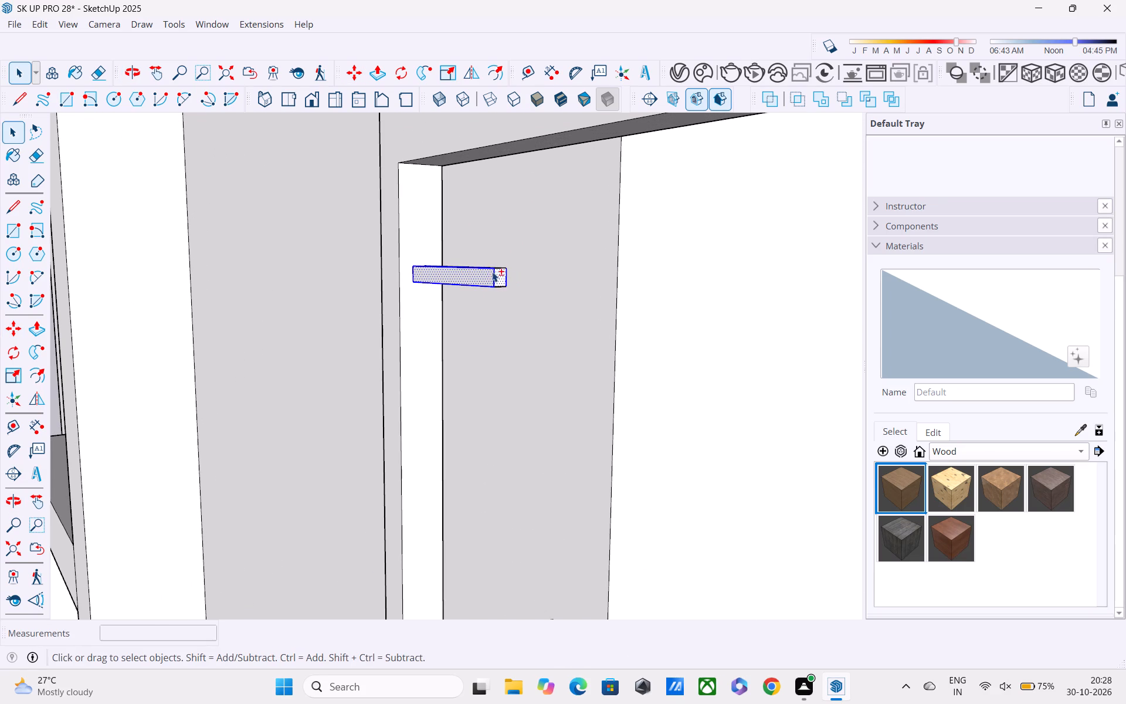
left_click(500, 269, "shift")
middle_click_drag(500, 270, 506, 346, "shift")
scroll(491, 296, "up", 1)
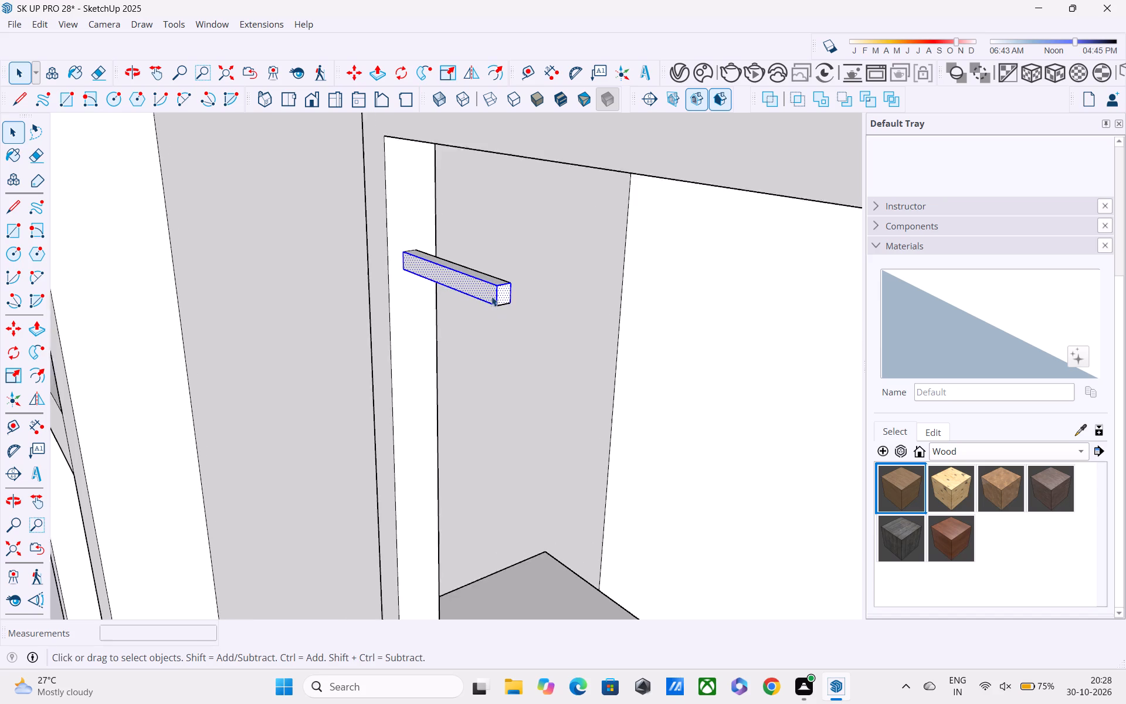
scroll(491, 296, "up", 1)
middle_click_drag(481, 289, 494, 364, "shift")
scroll(494, 364, "up", 4, "shift")
double_click(489, 343, "shift")
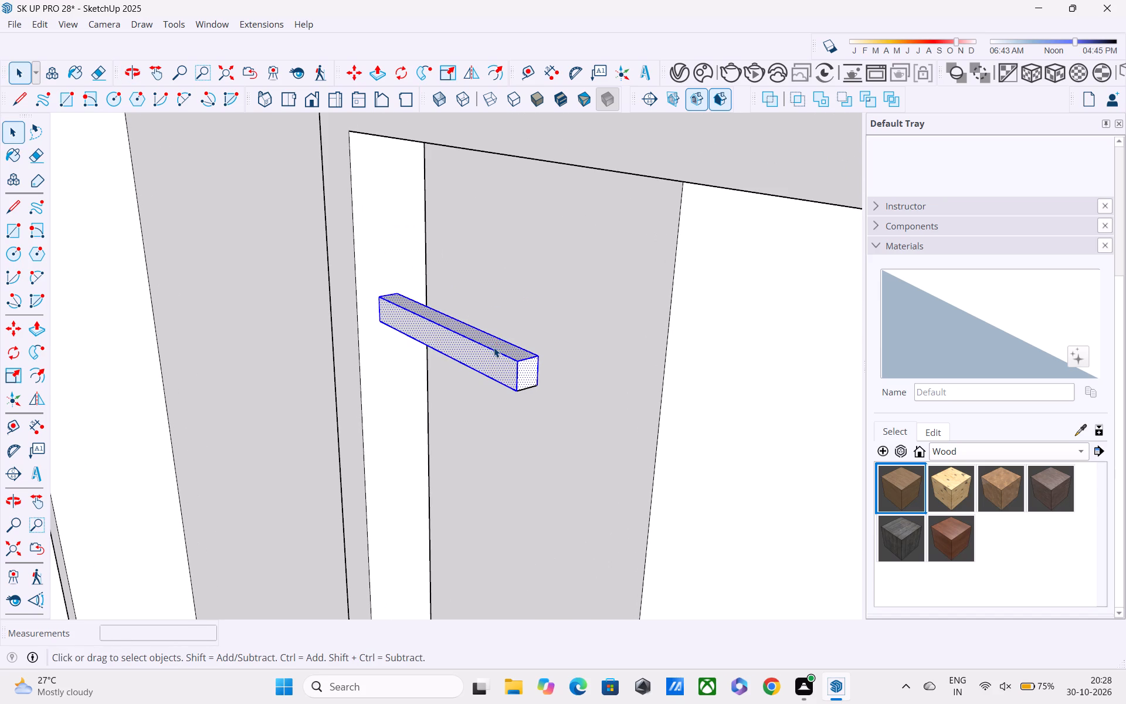
middle_click_drag(494, 347, 303, 219)
scroll(446, 340, "up", 1)
left_click(463, 352, "shift")
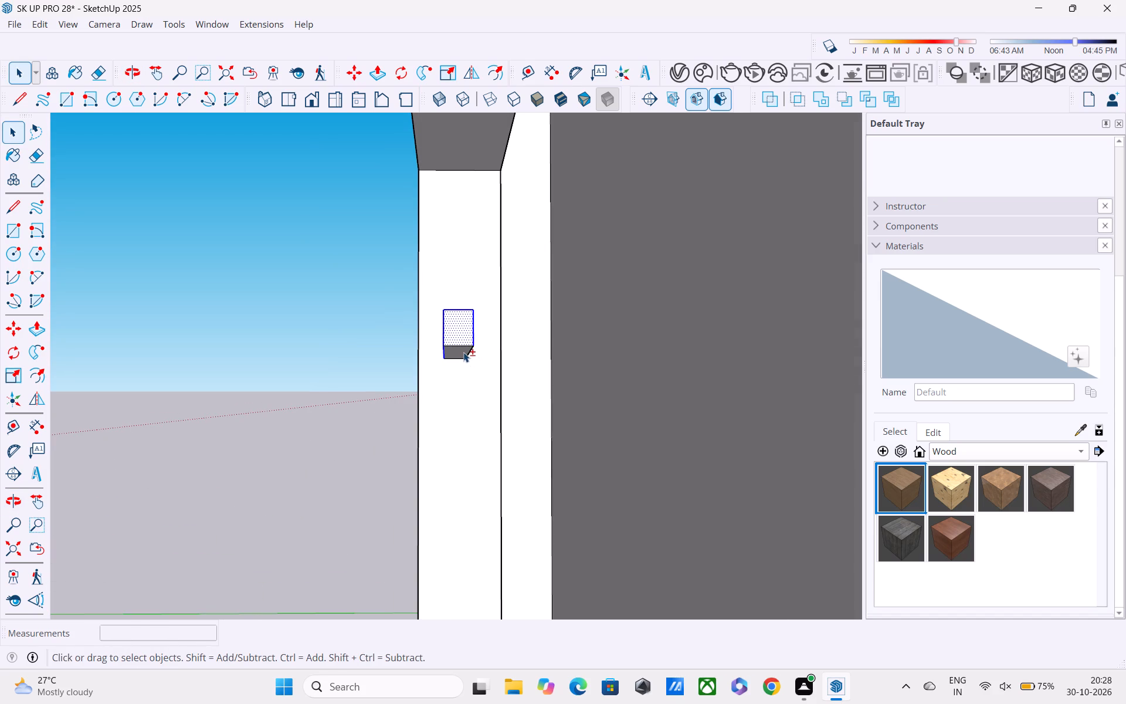
left_click(463, 352, "shift")
middle_click_drag(463, 351, 338, 267)
middle_click_drag(450, 340, 483, 388, "shift")
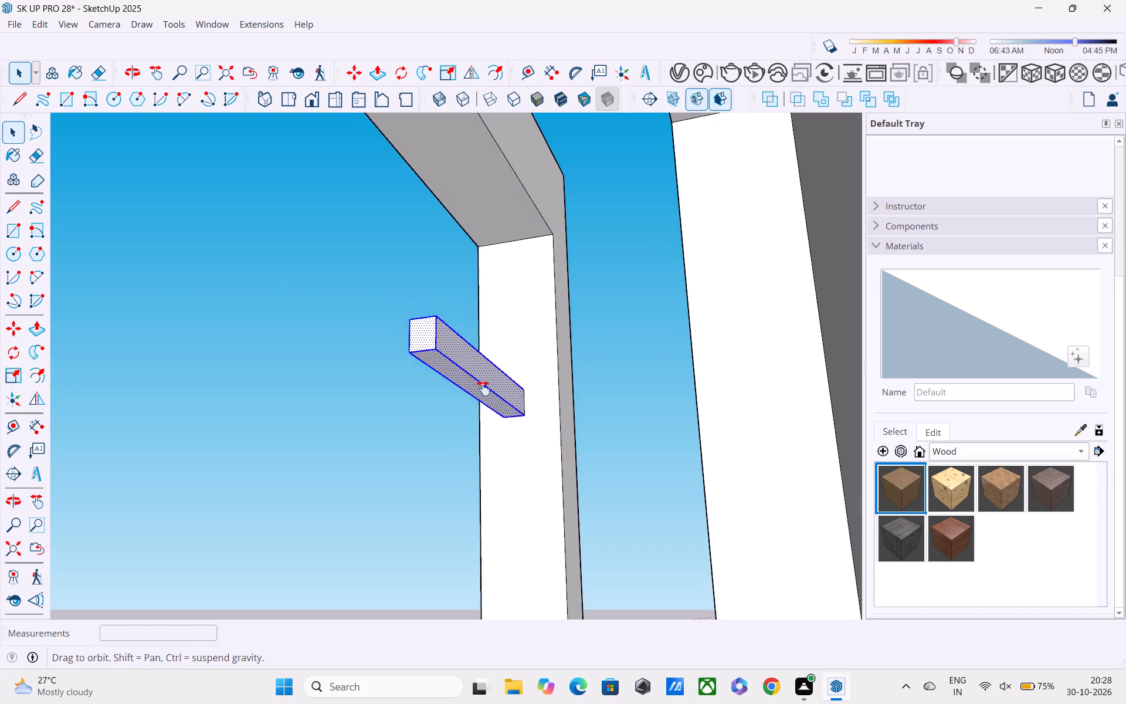
middle_click_drag(483, 388, 536, 448, "shift")
middle_click_drag(566, 480, 924, 590)
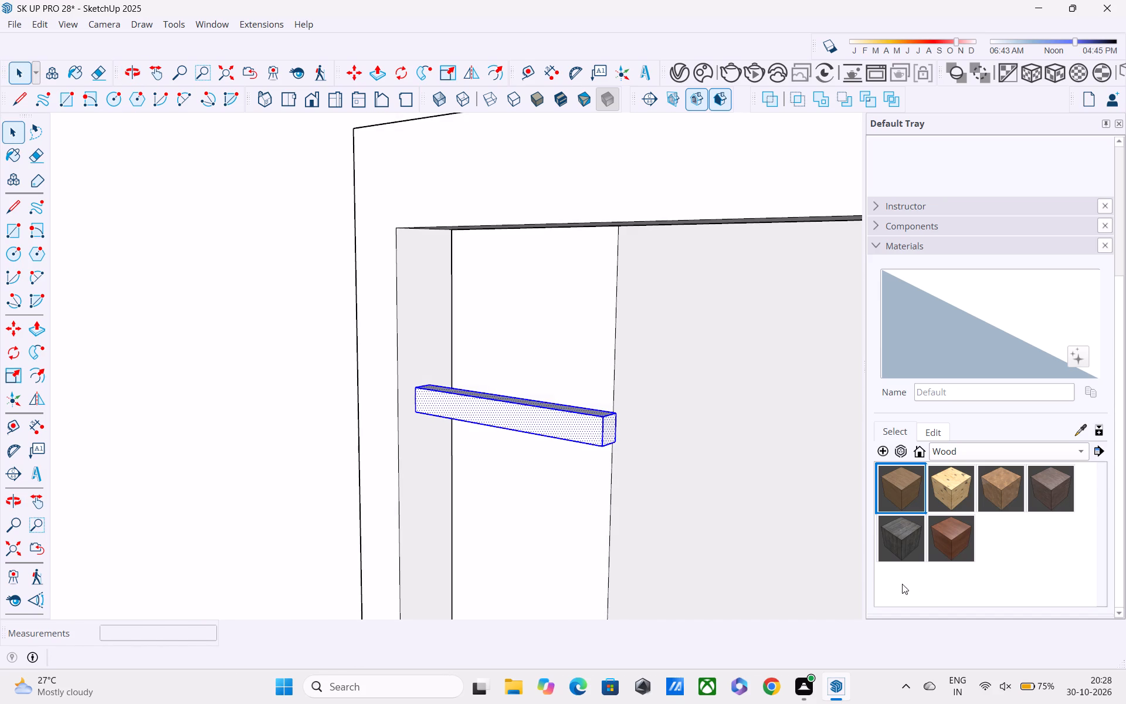
key("m")
left_click(418, 411)
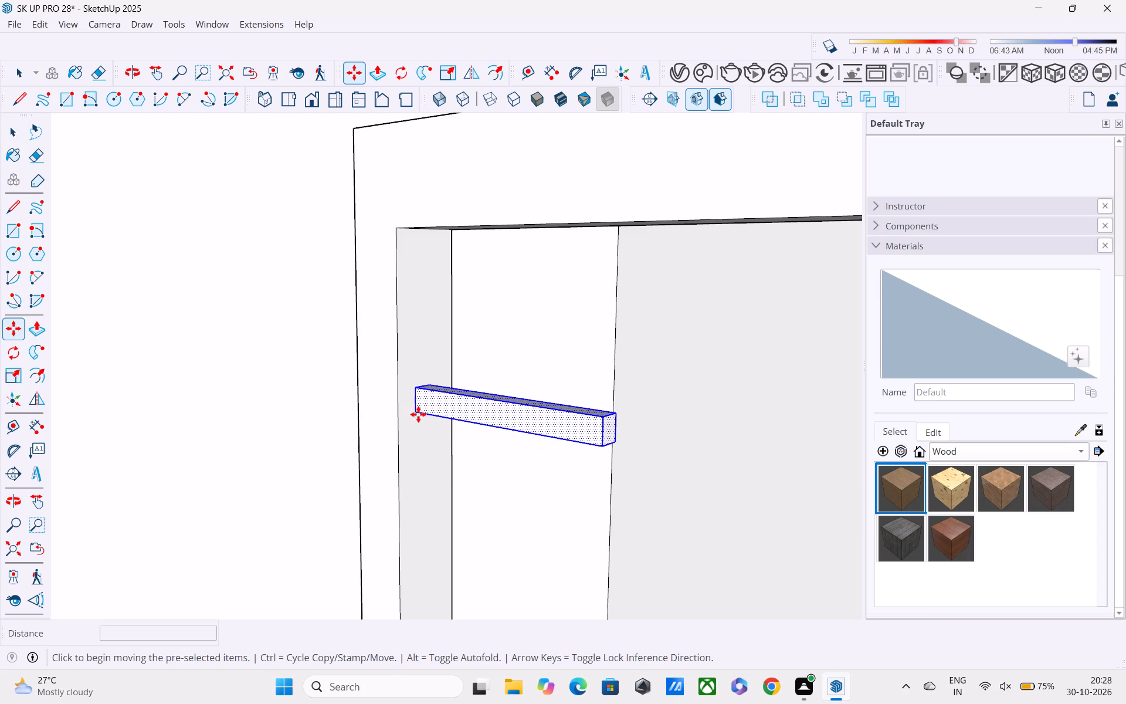
scroll(418, 475, "down", 2)
middle_click_drag(418, 480, 381, 368, "shift")
scroll(381, 368, "down", 2)
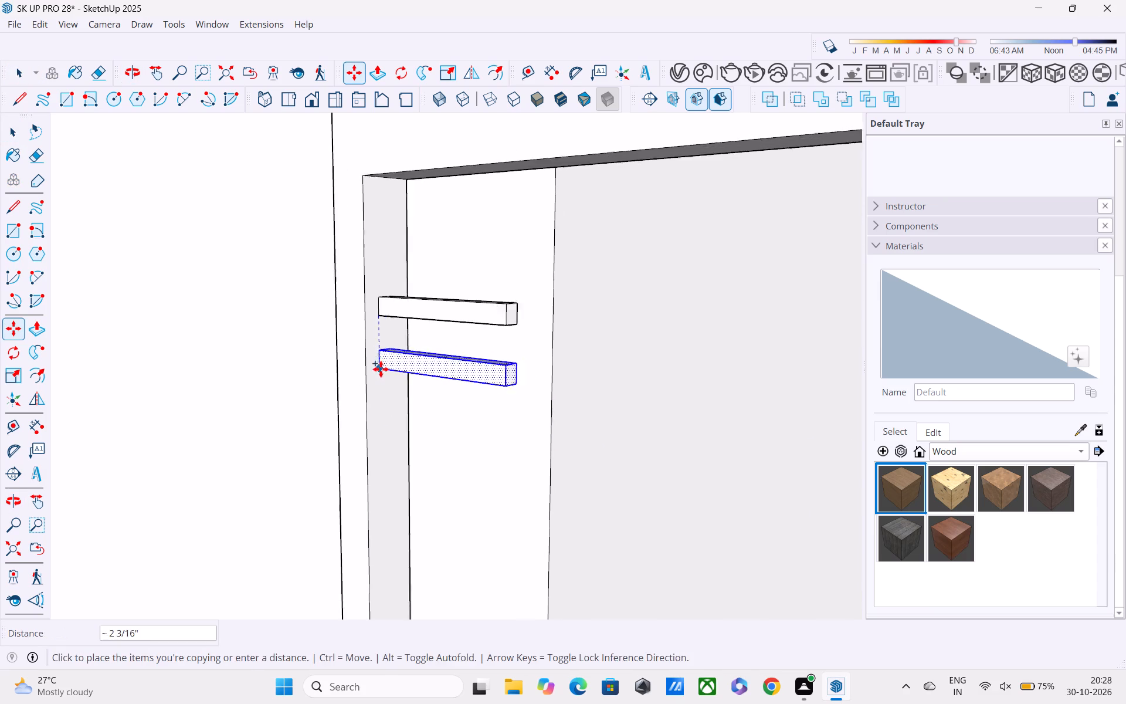
scroll(381, 369, "down", 2)
middle_click_drag(384, 429, 364, 319)
middle_click_drag(381, 501, 368, 285)
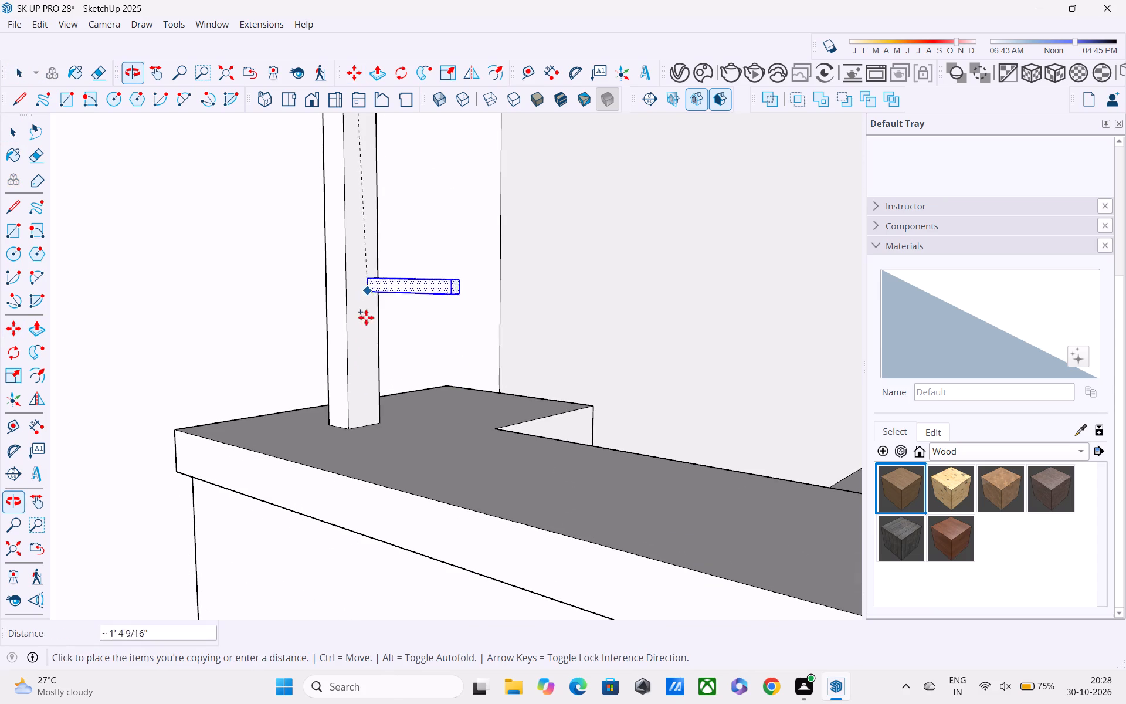
left_click(356, 377)
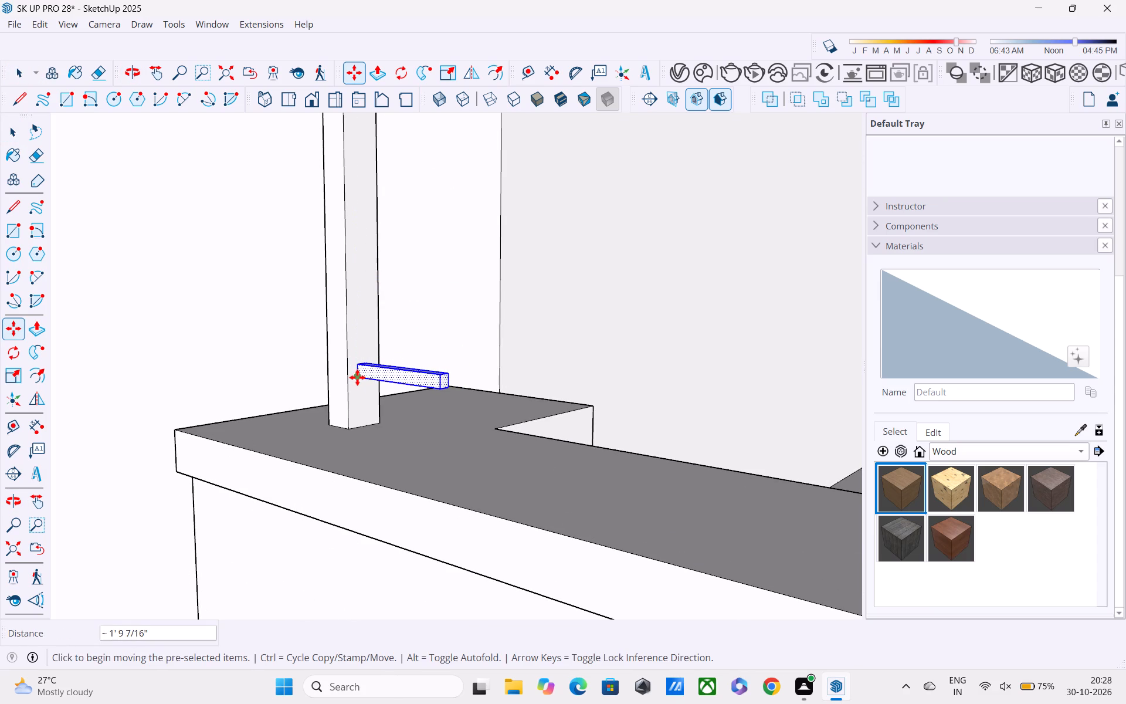
type("/3")
key("Return")
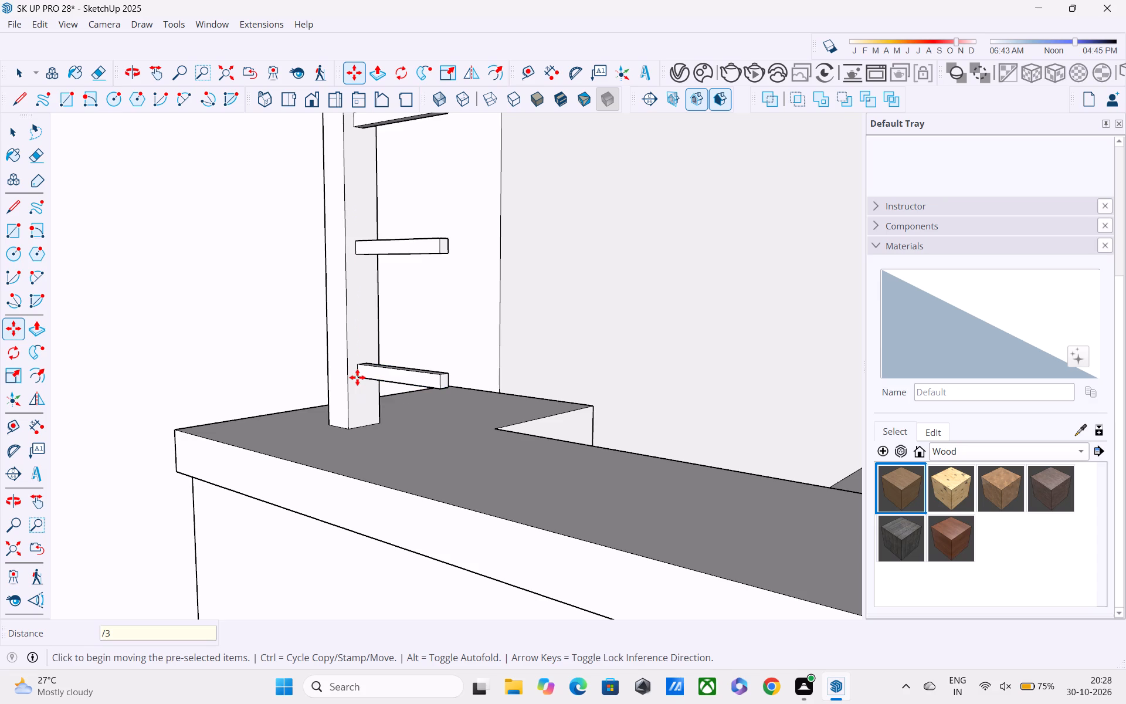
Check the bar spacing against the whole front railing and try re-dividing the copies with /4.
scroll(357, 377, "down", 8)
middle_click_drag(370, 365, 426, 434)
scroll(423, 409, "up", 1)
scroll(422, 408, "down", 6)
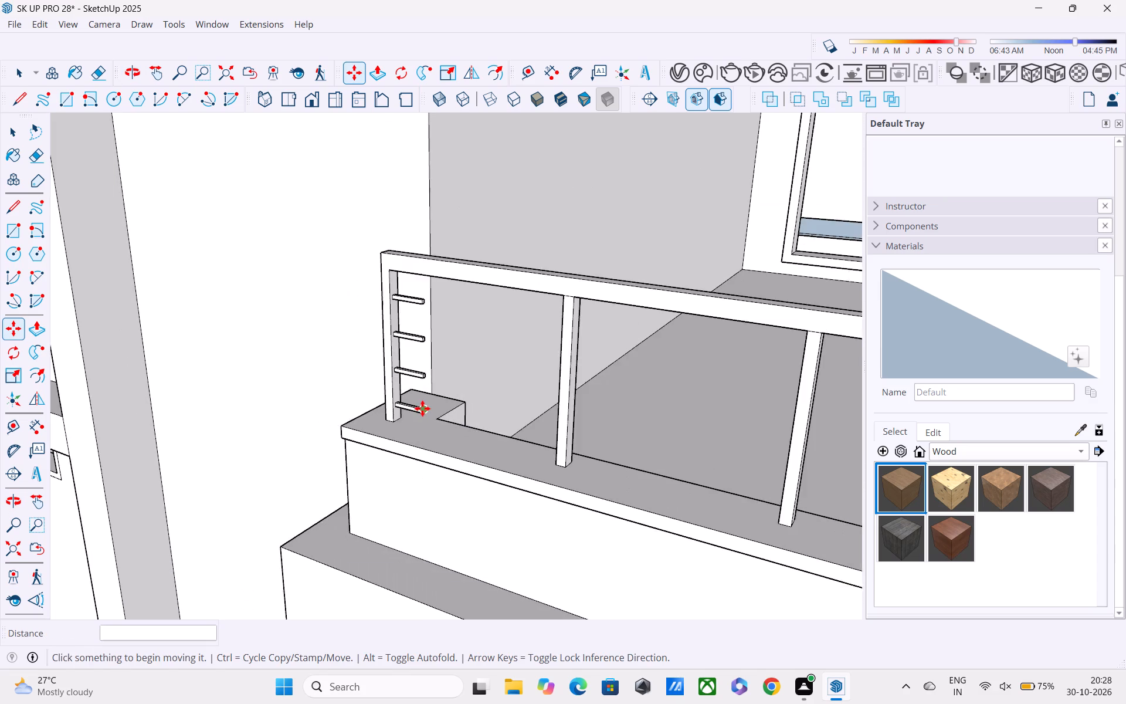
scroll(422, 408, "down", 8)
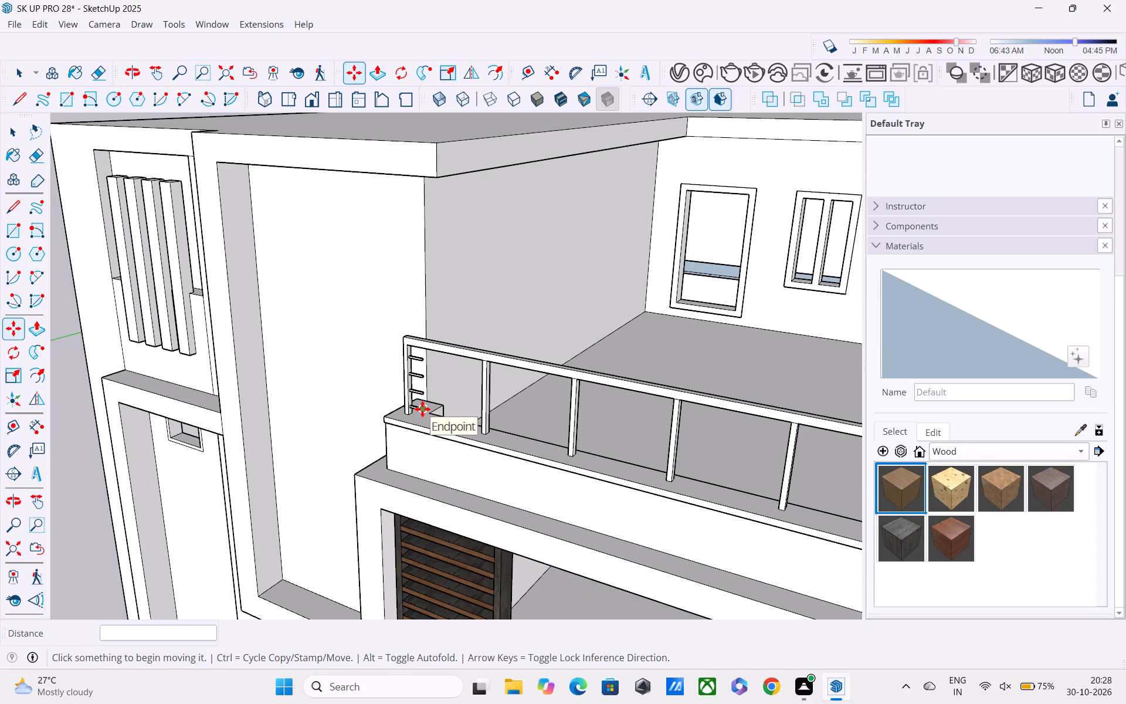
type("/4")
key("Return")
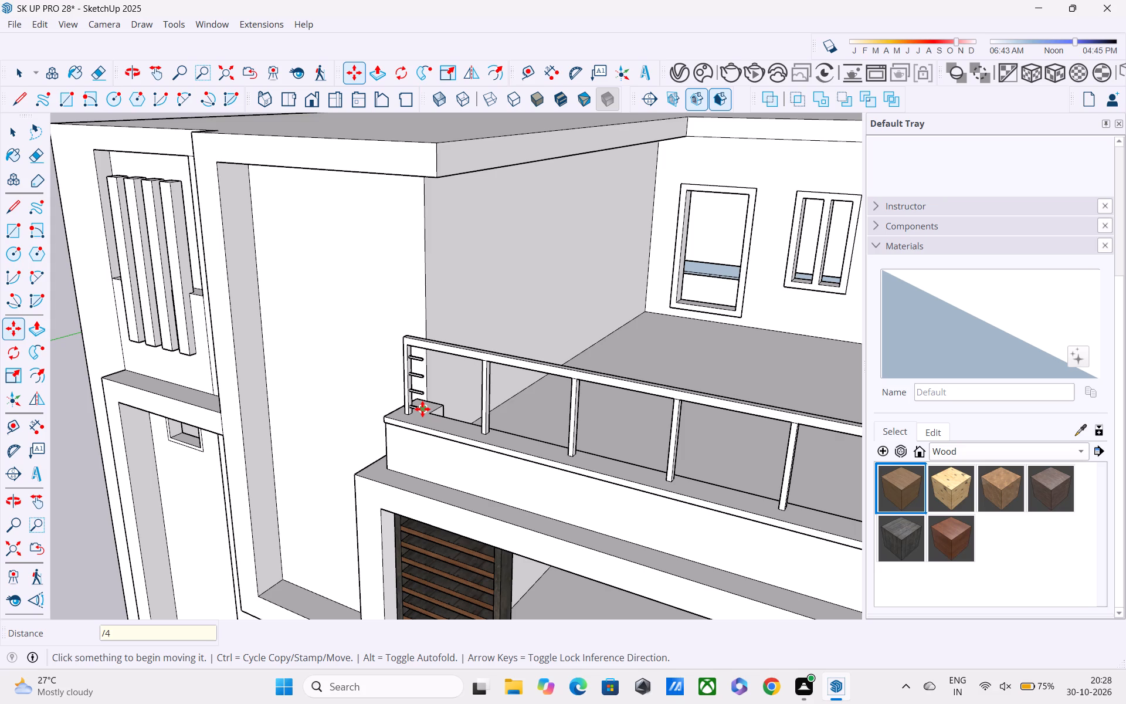
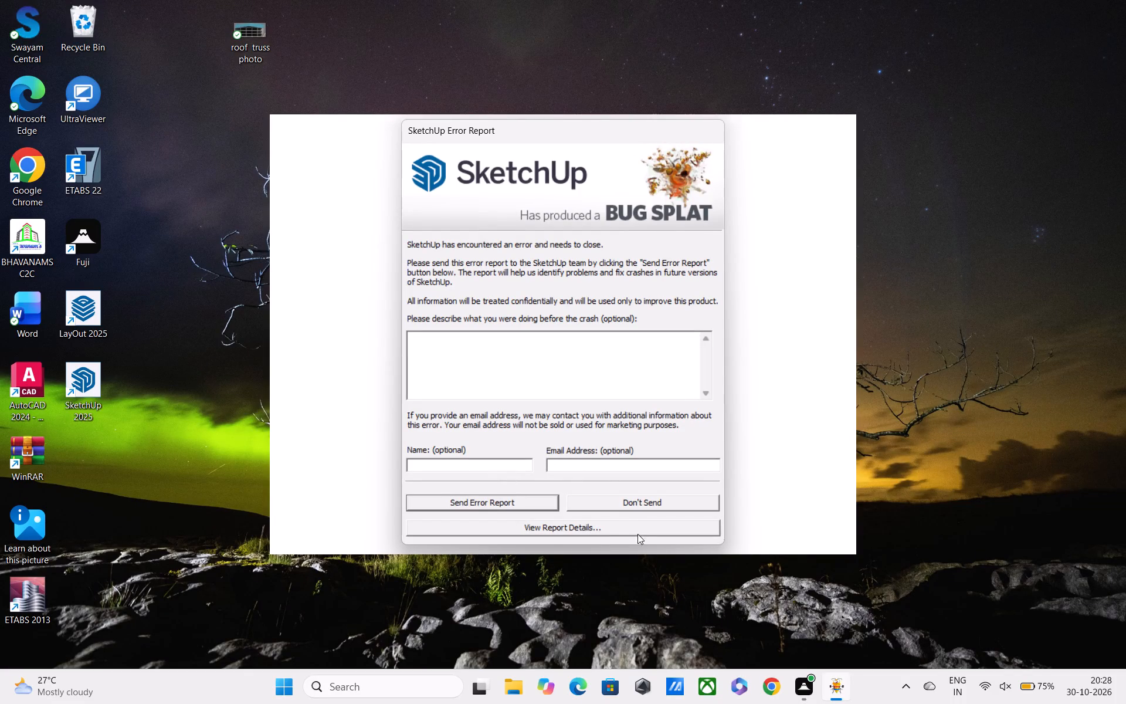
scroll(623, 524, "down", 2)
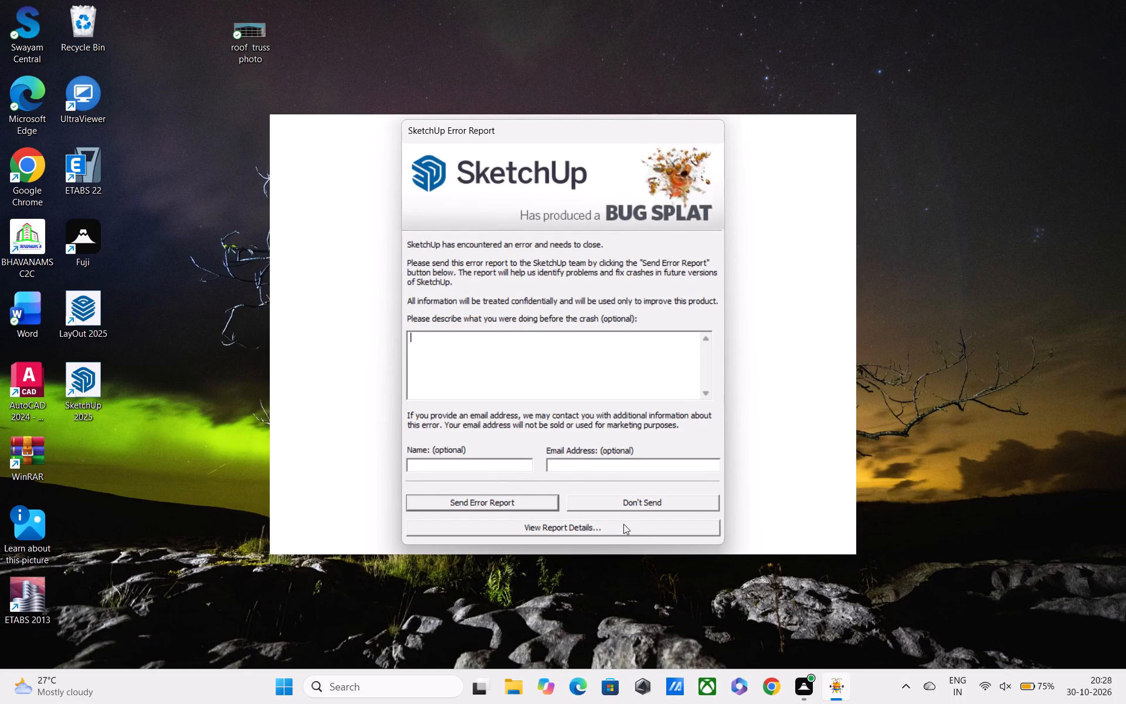
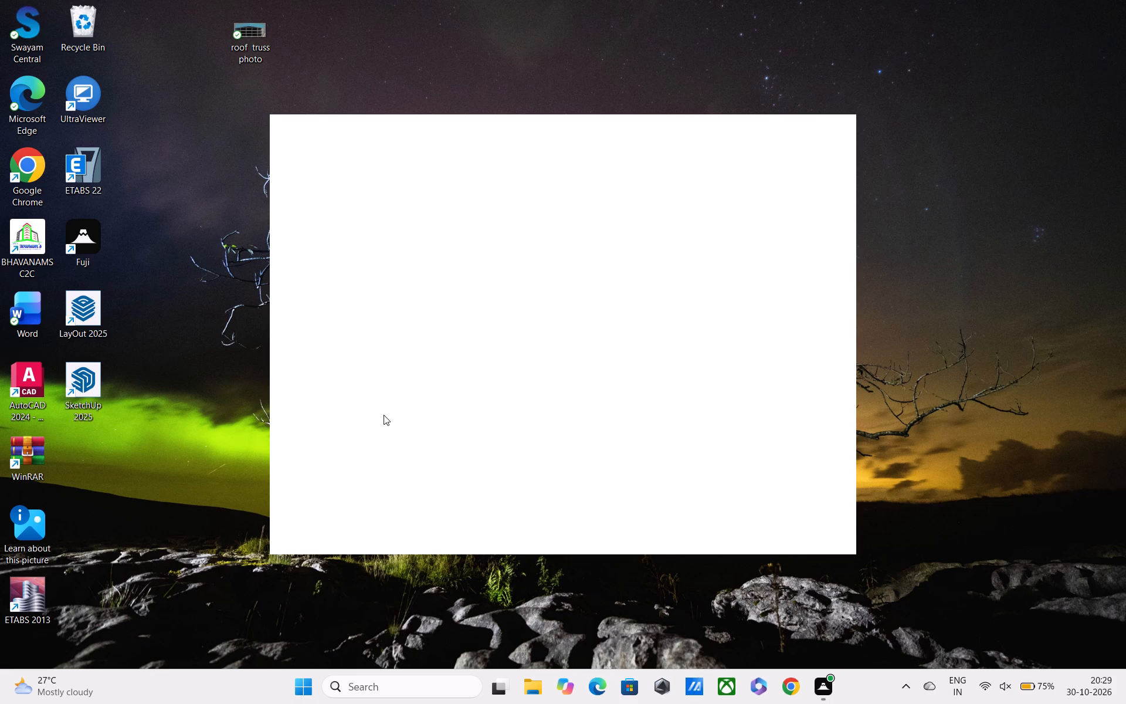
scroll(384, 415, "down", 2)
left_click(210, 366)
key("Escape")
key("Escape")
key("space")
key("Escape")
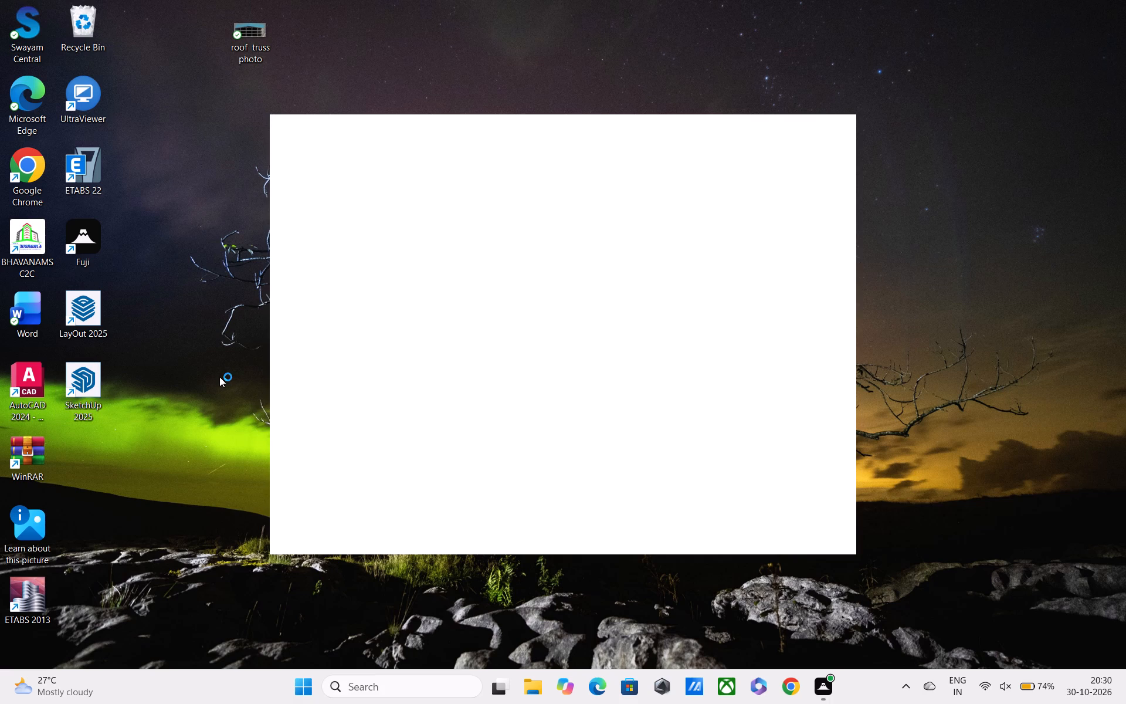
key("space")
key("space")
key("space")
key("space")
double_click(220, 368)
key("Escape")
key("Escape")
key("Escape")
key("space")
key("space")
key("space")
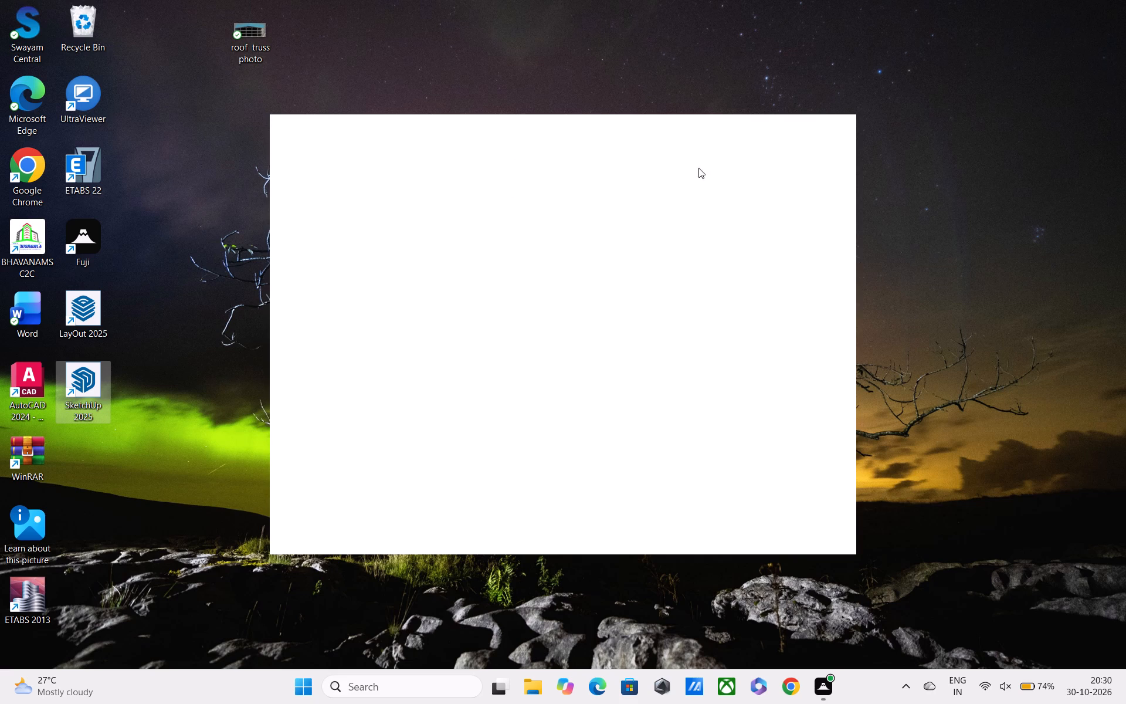
Refresh the Windows desktop.
right_click_drag(931, 201, 925, 195)
right_click(925, 195)
right_click(924, 195)
right_click(924, 195)
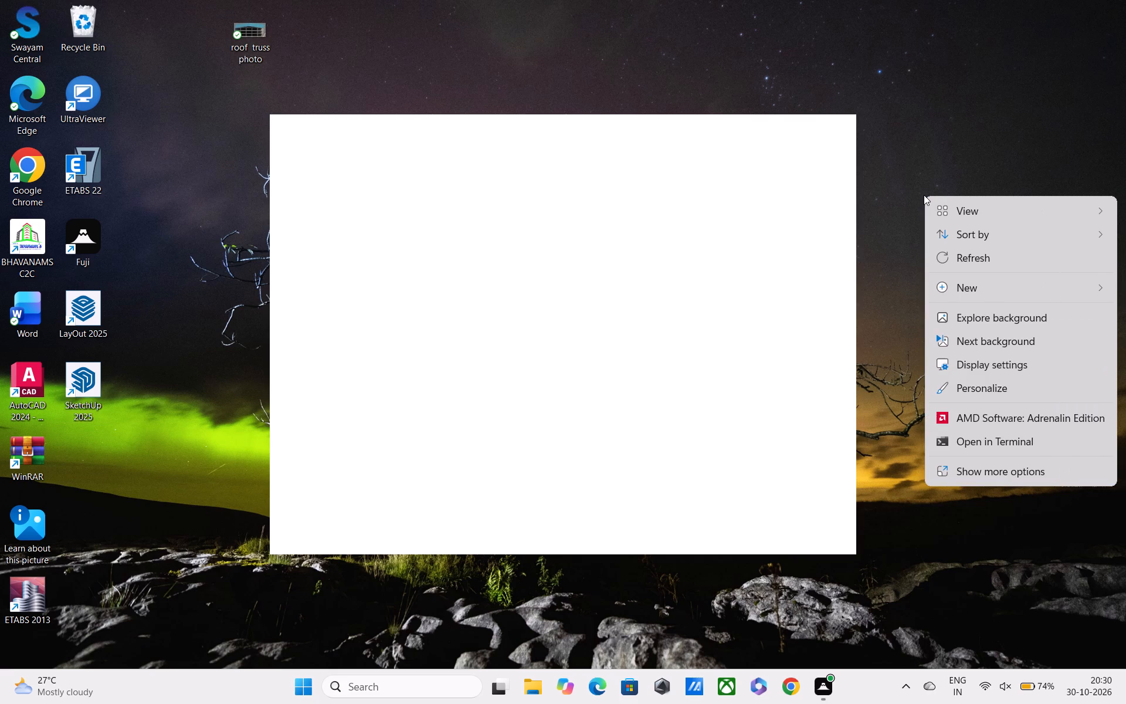
left_click(988, 265)
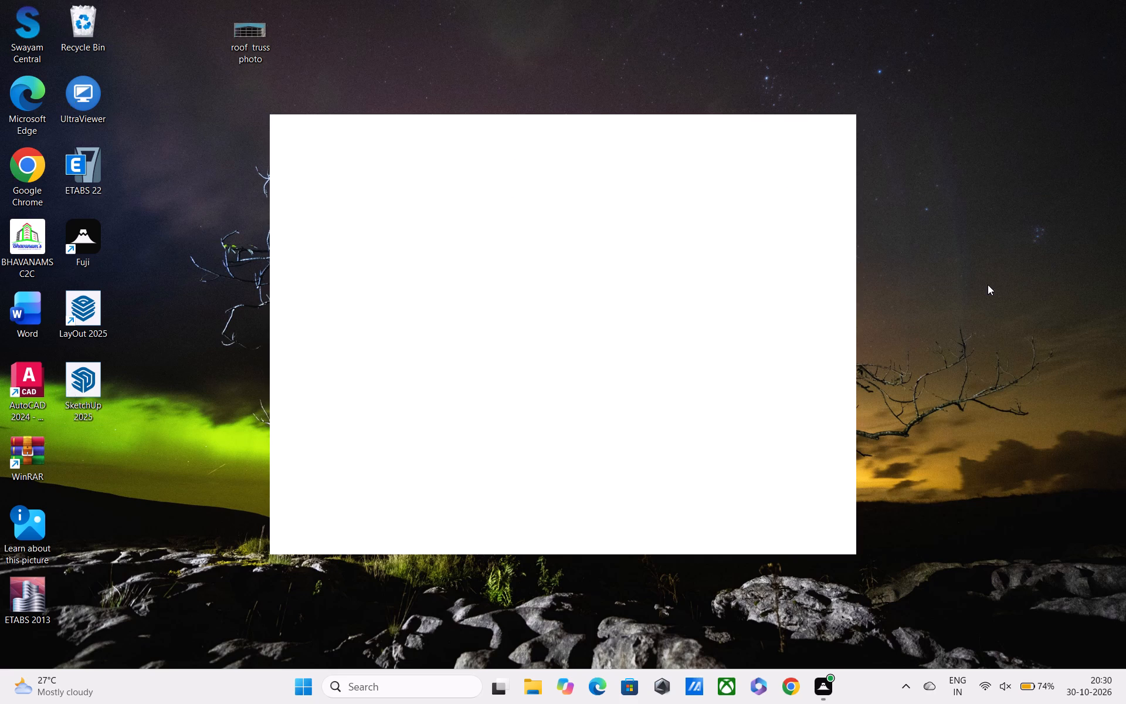
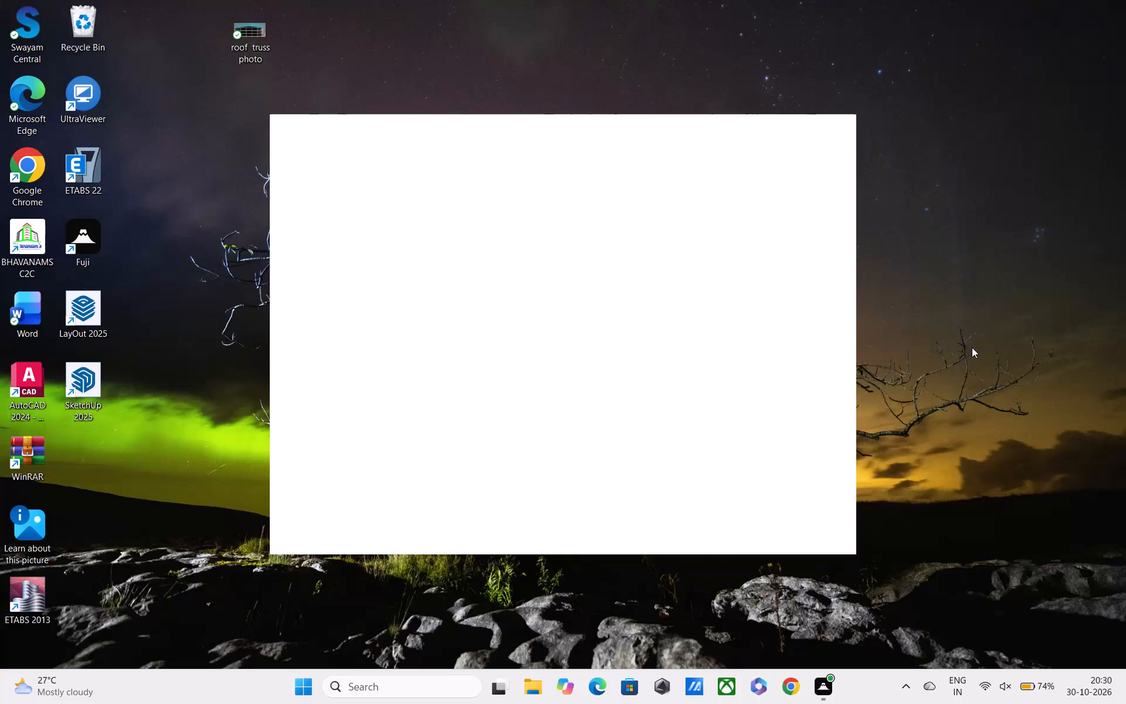
Open the Shut Down Windows dialog from the desktop.
key("alt+F4")
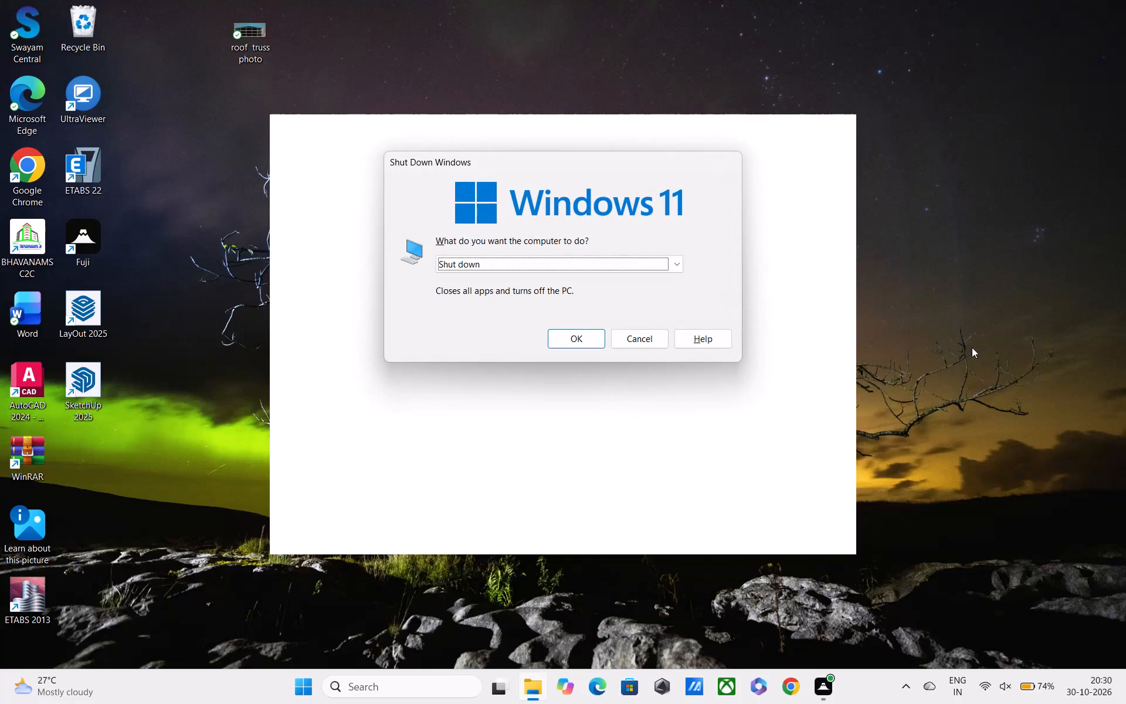
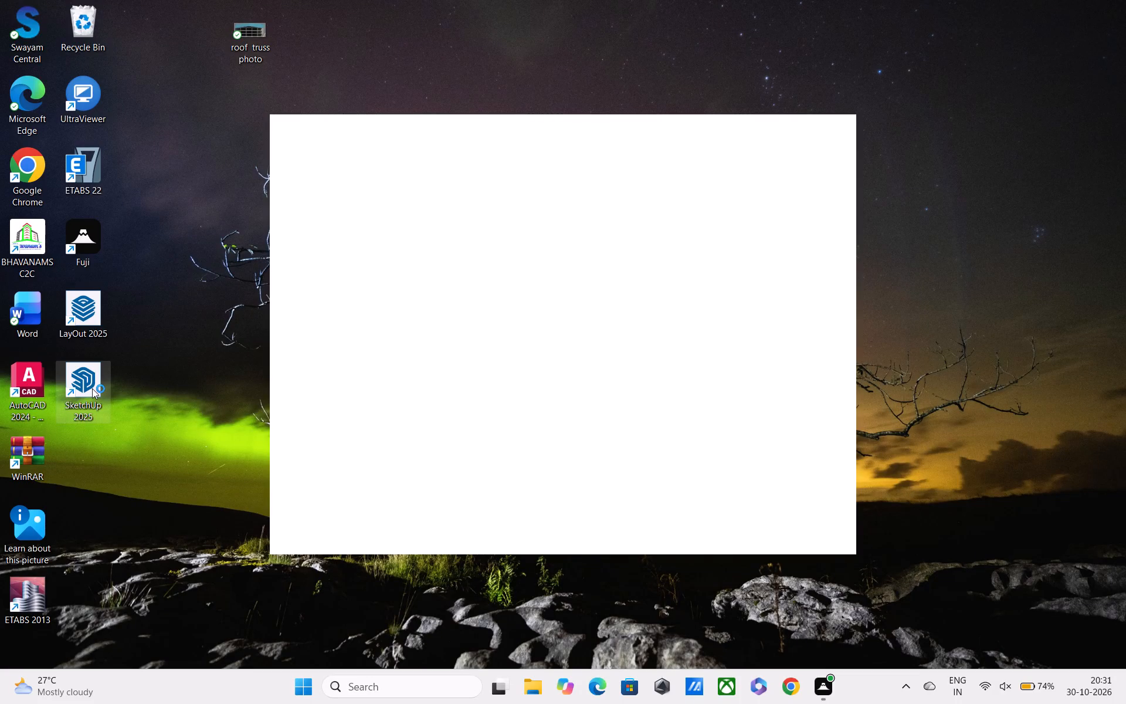
Launch SketchUp 2025 and open the recovered version of the SK UP PRO 28 model from the recent files.
double_click(92, 388)
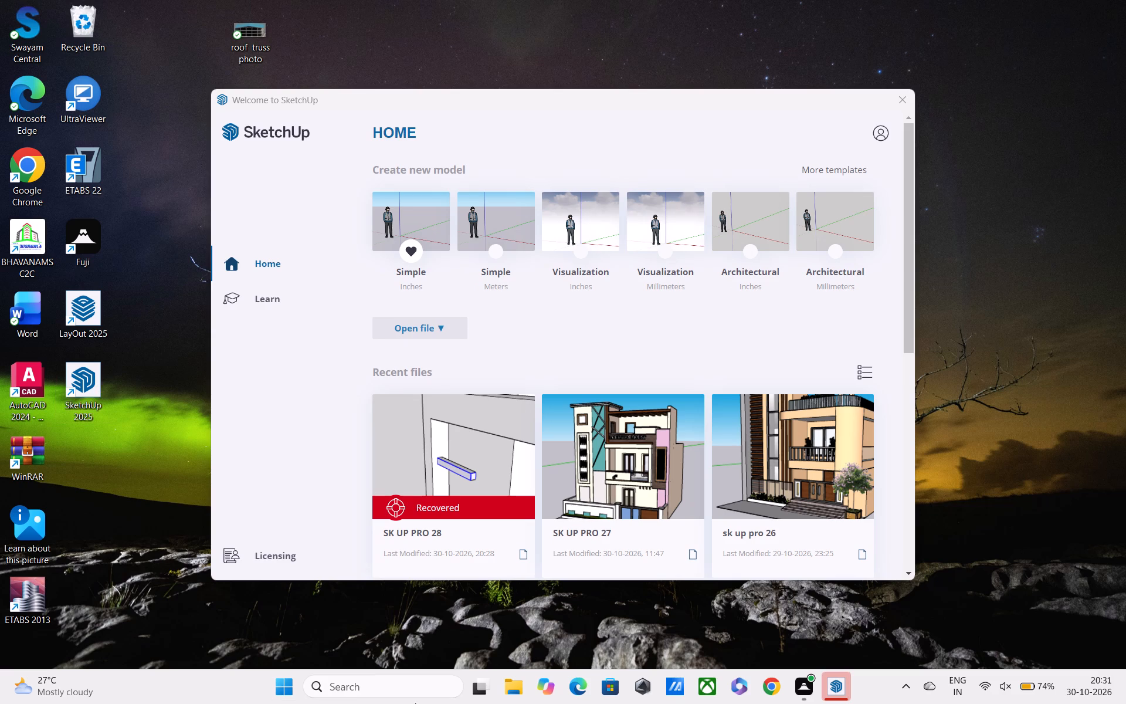
left_click(419, 509)
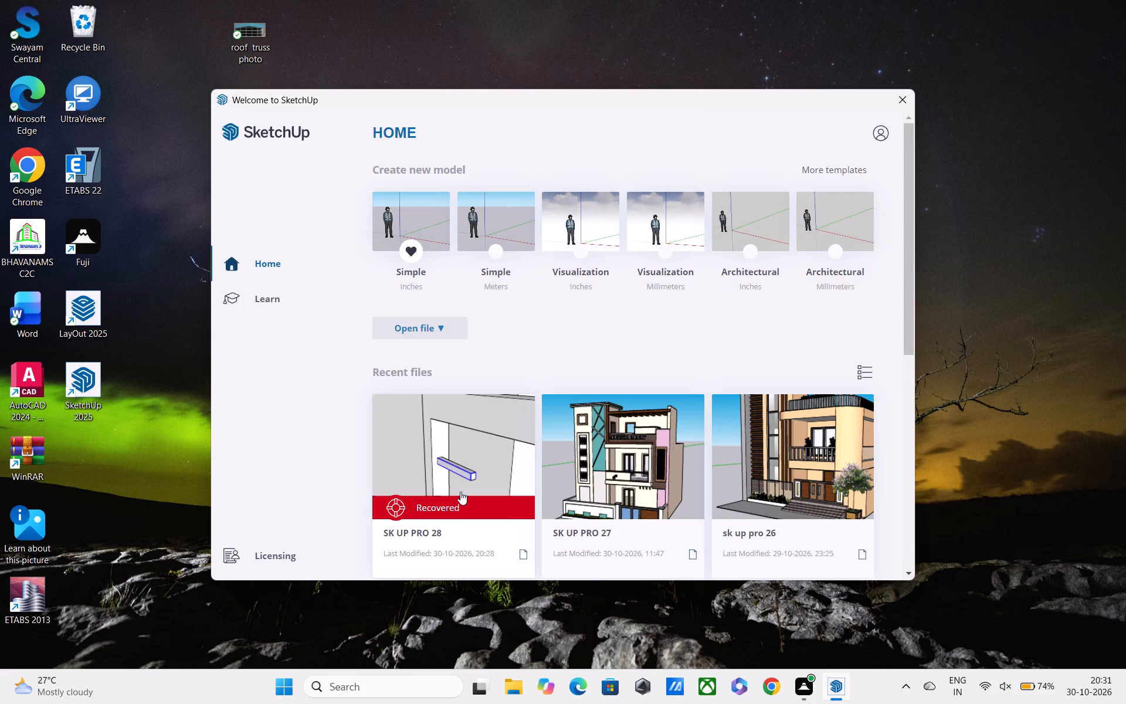
left_click(460, 492)
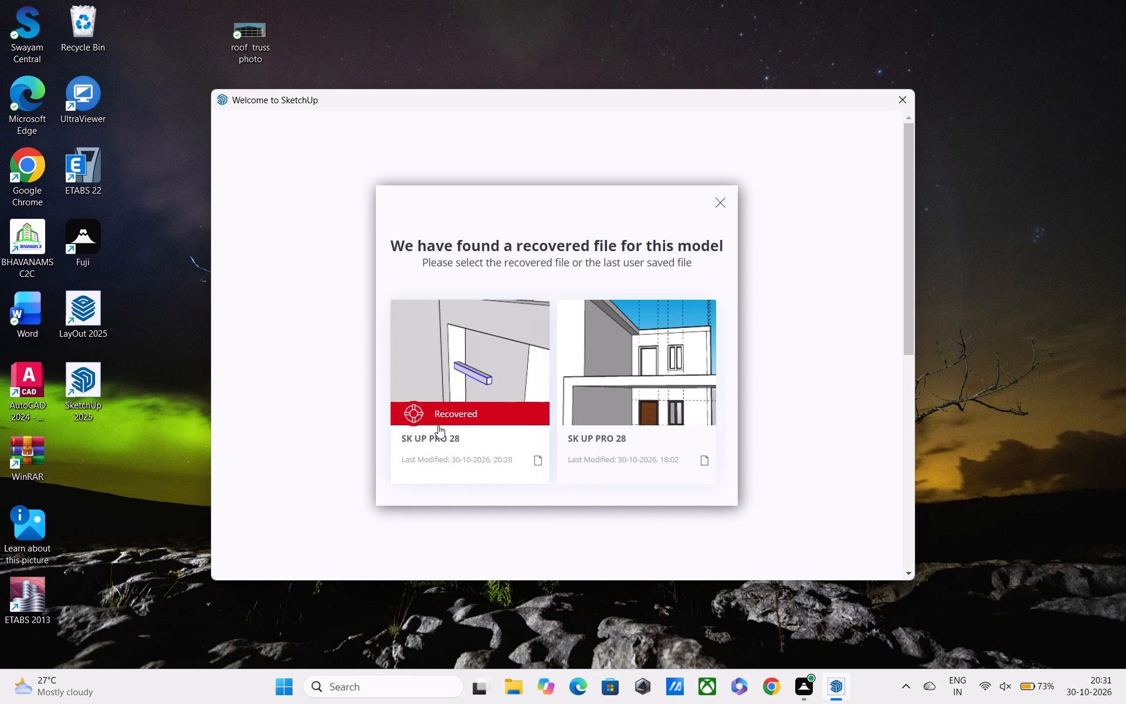
left_click(436, 414)
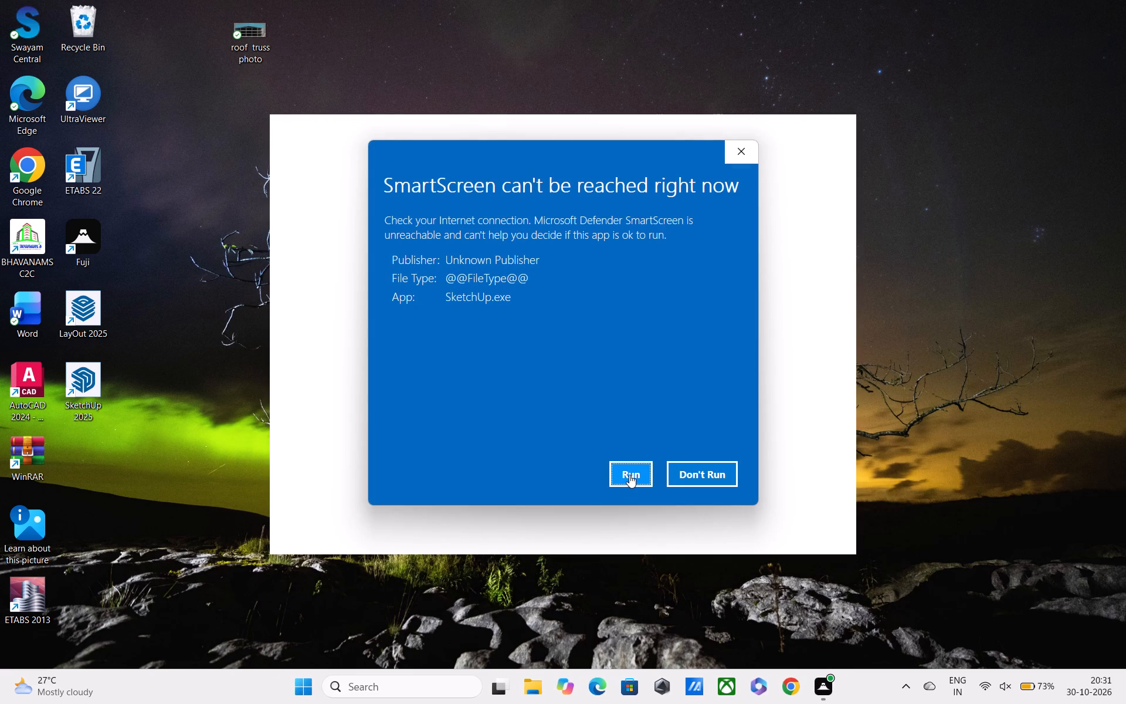
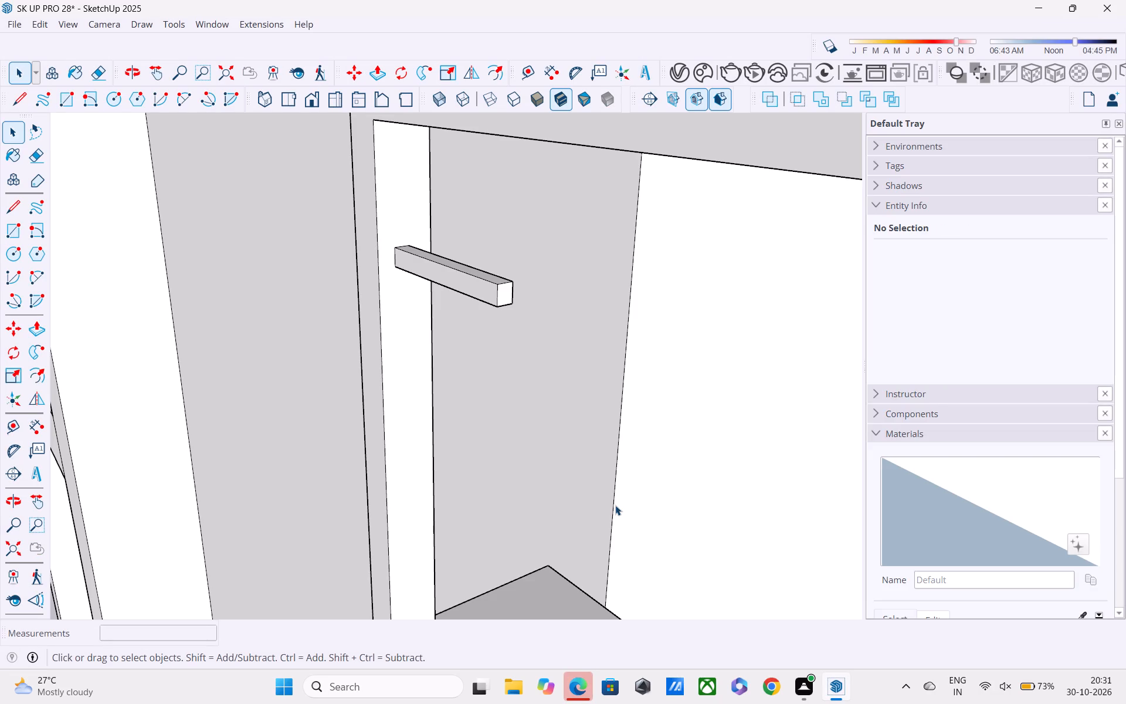
Save the recovered model in Documents as SK UP PRO 28, replacing the existing file.
key("ctrl+s")
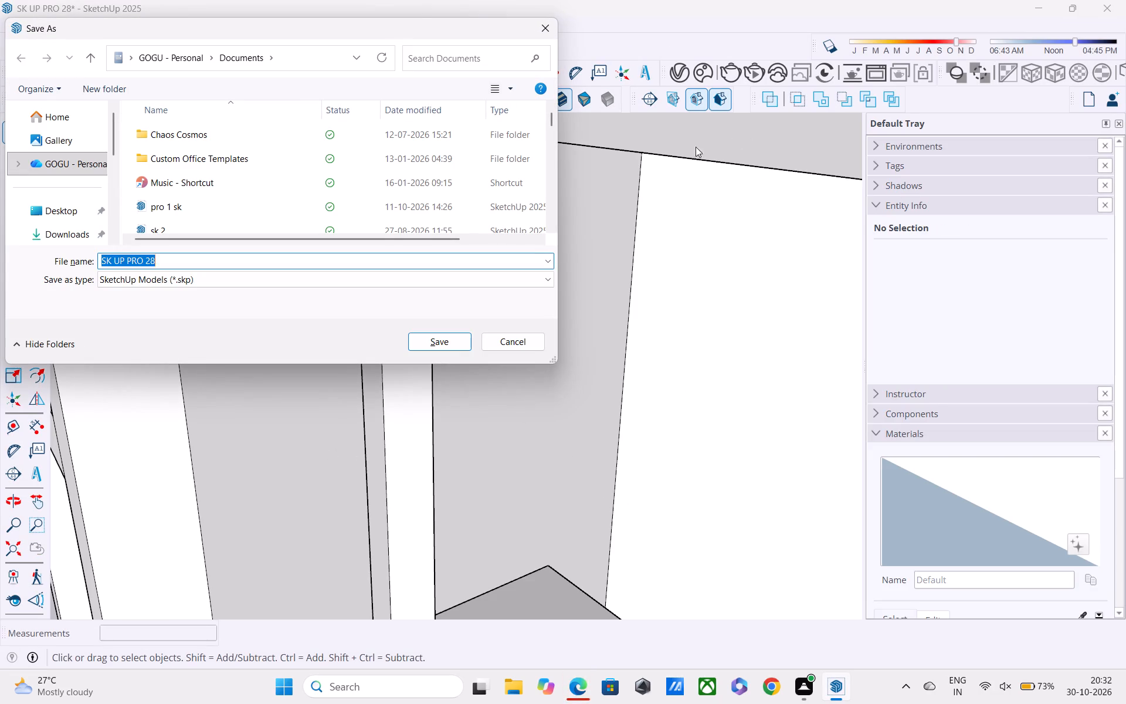
left_click(435, 342)
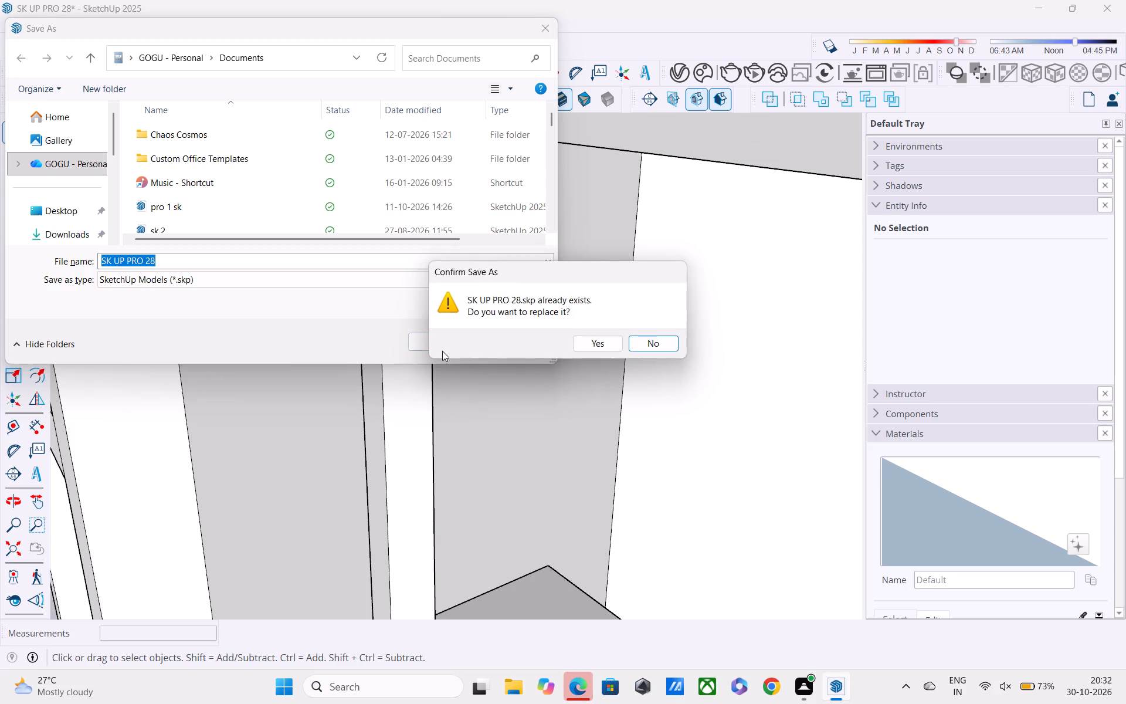
left_click(591, 348)
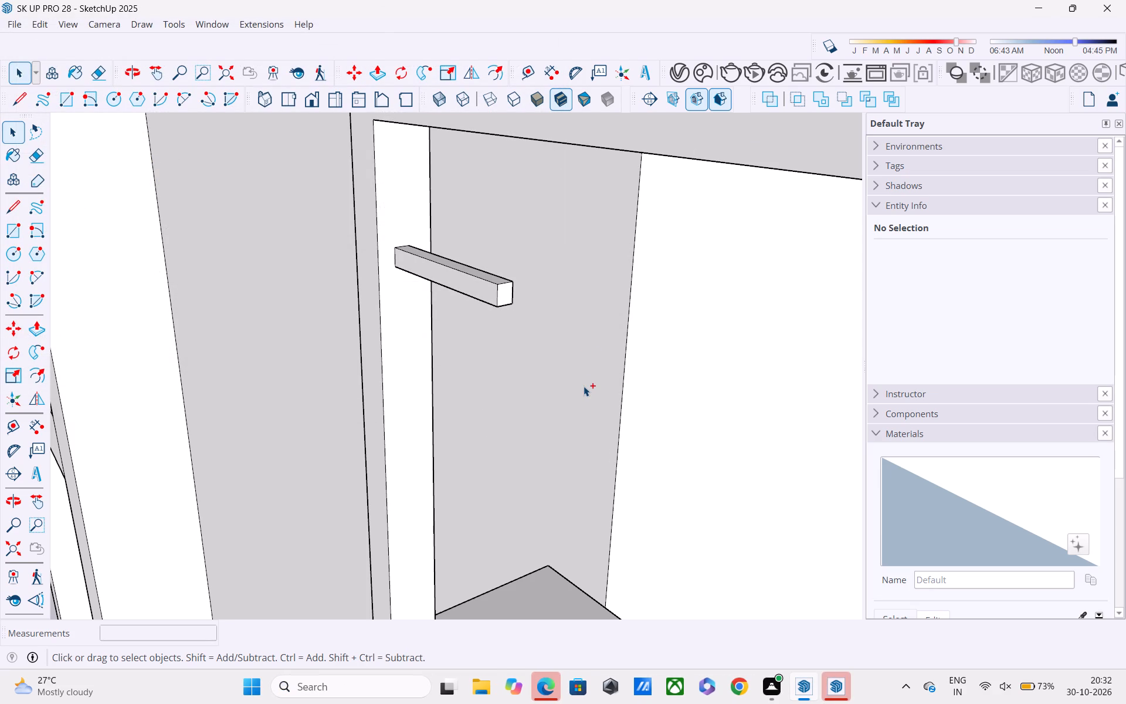
key("ctrl+s")
key("ctrl+s")
Close the leftover Welcome to SketchUp window.
scroll(579, 377, "down", 11)
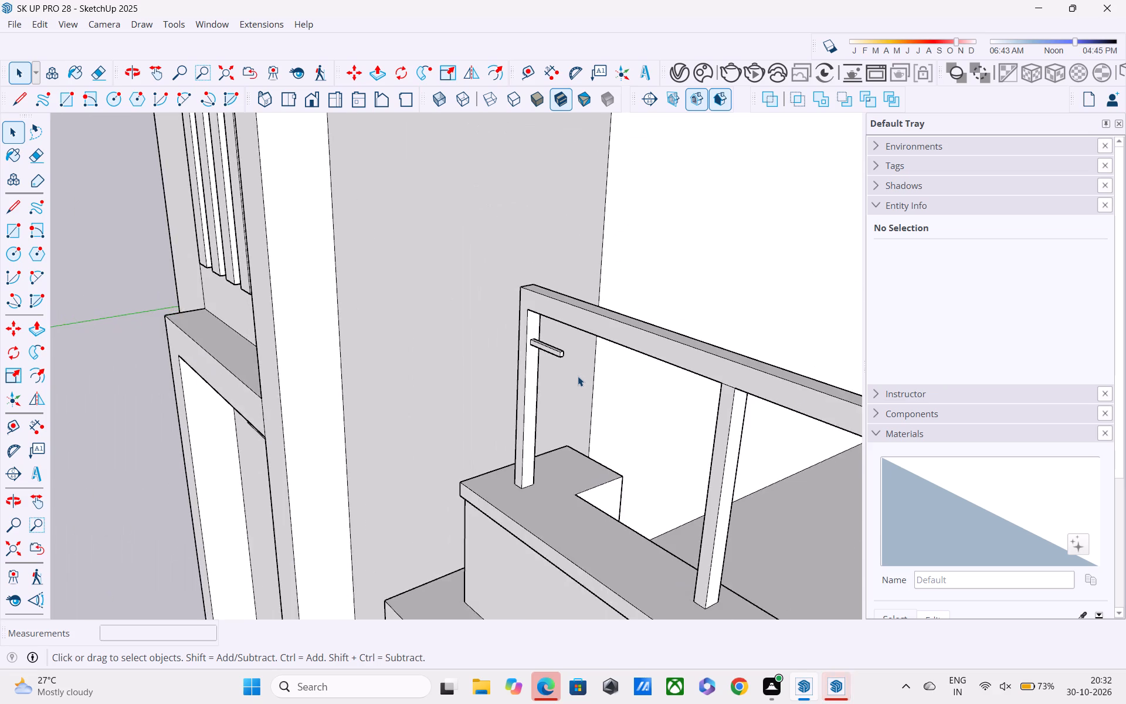
scroll(576, 377, "down", 8)
scroll(609, 446, "up", 1)
scroll(609, 447, "down", 5)
middle_click_drag(611, 462, 555, 382)
scroll(555, 382, "up", 3)
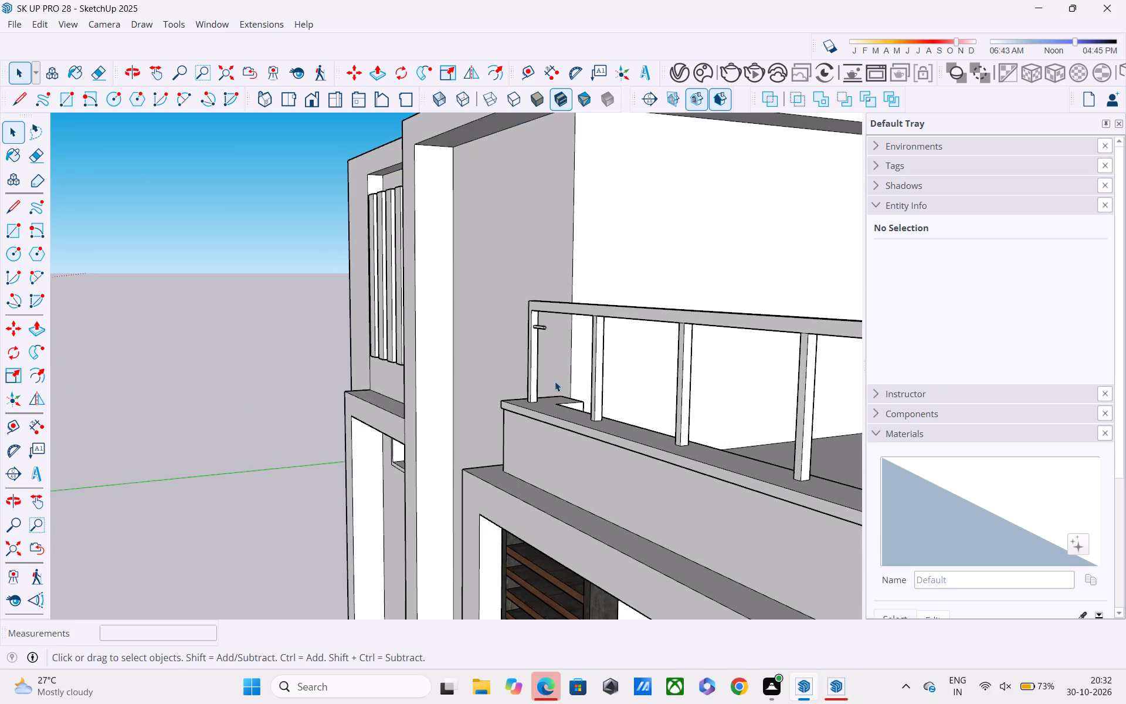
scroll(555, 381, "down", 1)
middle_click_drag(555, 381, 498, 347)
scroll(491, 318, "up", 7)
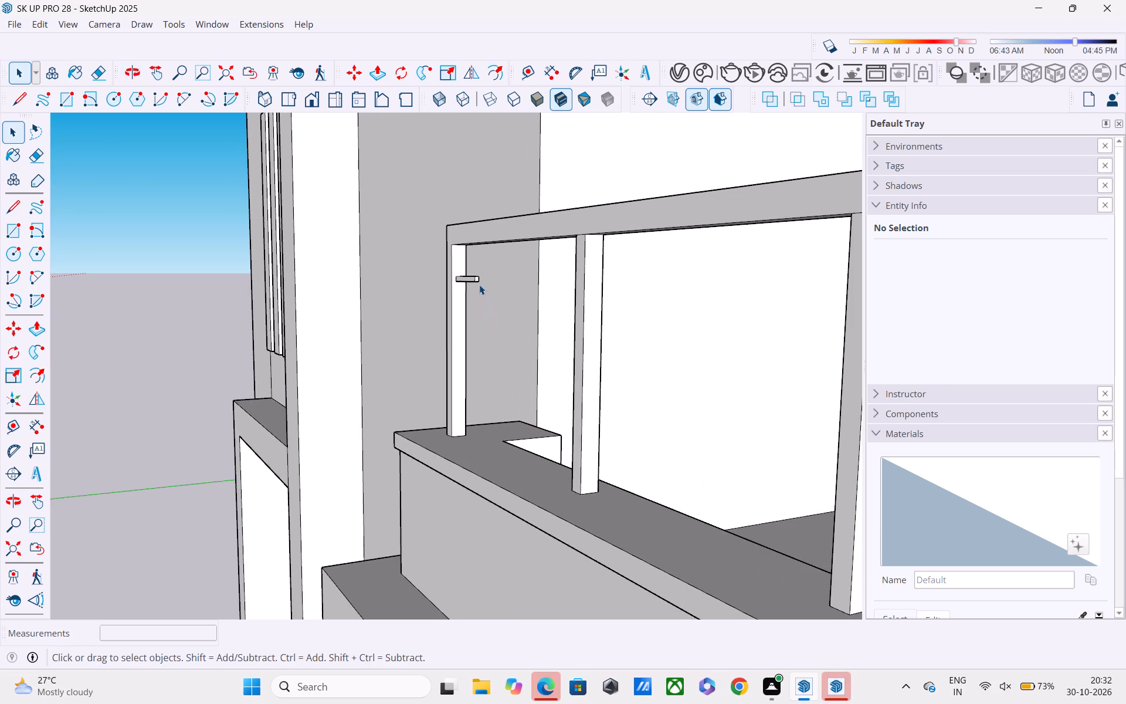
scroll(479, 285, "up", 4)
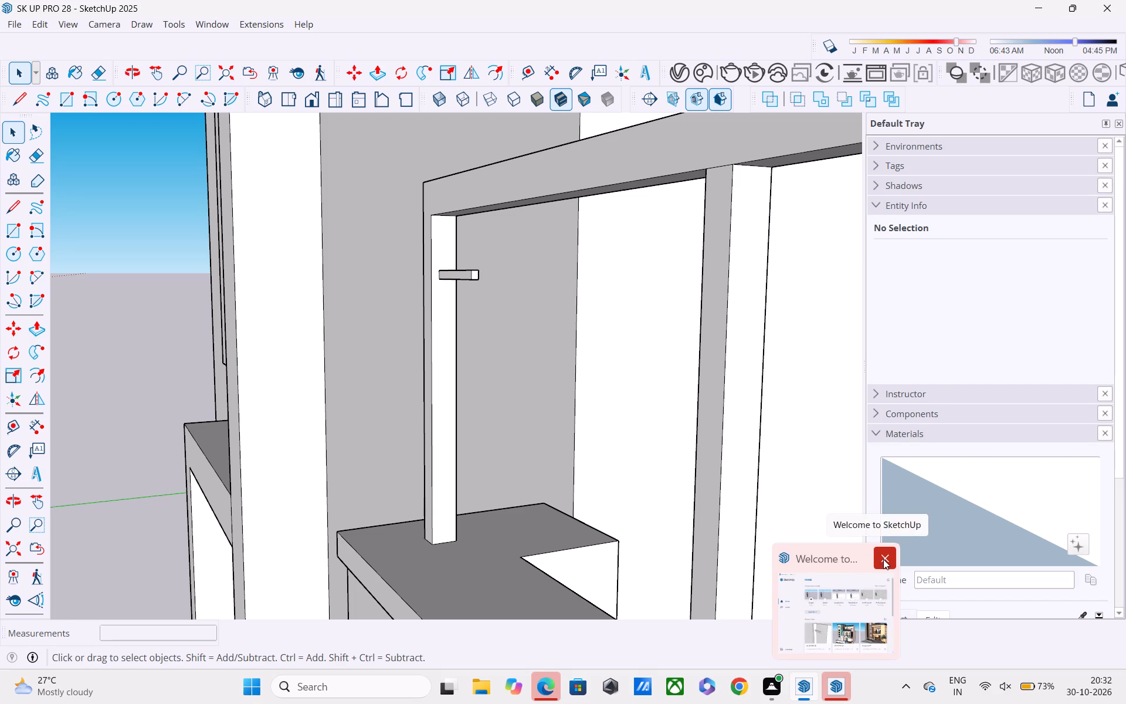
left_click(883, 559)
Copy the entire short bar about 1' 9 9/16" down the end railing post, dividing the distance into four equal spaces (/4).
scroll(772, 580, "down", 3)
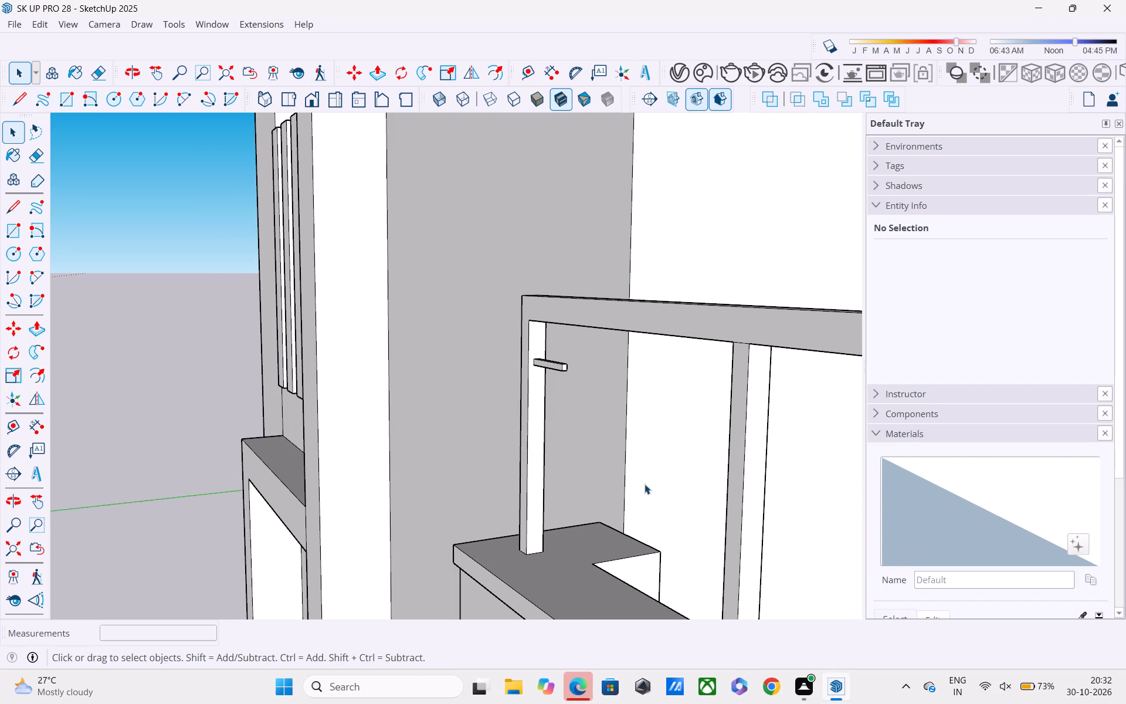
middle_click_drag(619, 459, 577, 421, "shift")
scroll(444, 404, "up", 2)
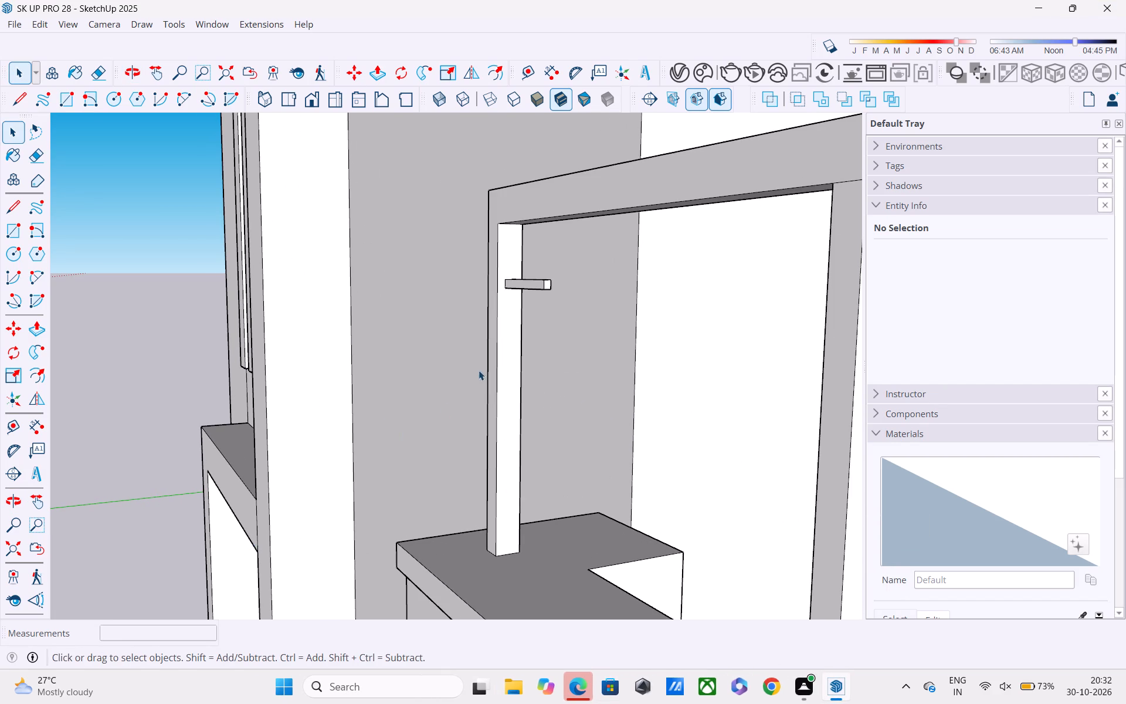
double_click(538, 288, "shift")
scroll(542, 283, "up", 1)
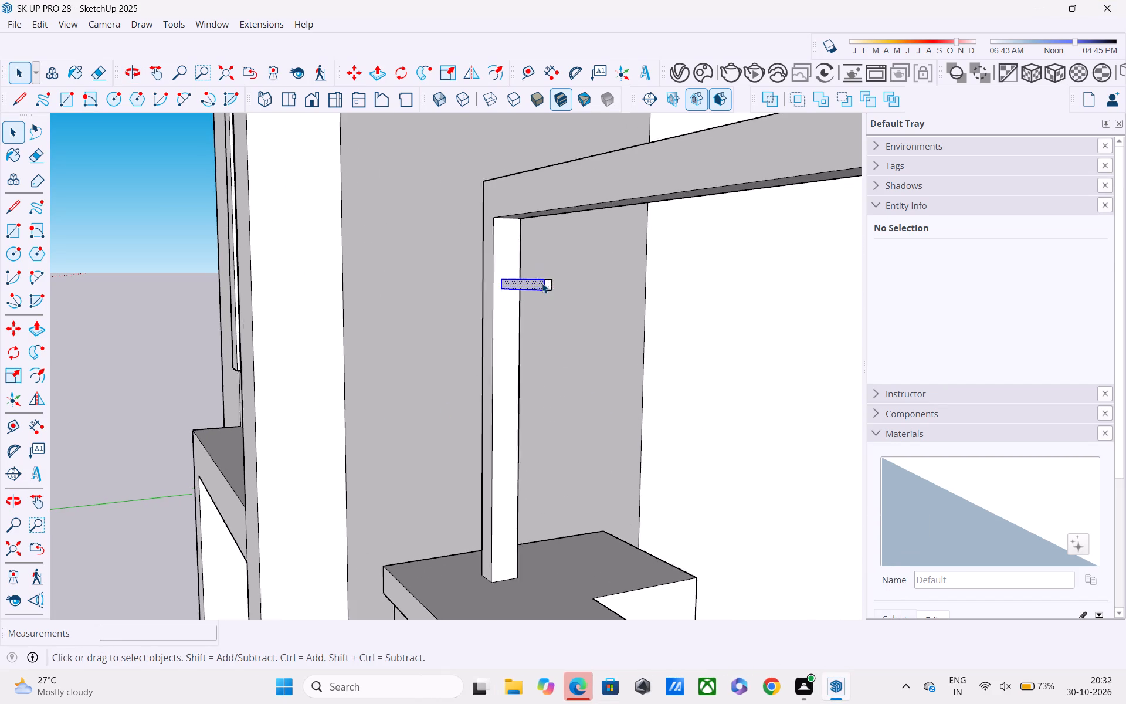
scroll(542, 283, "up", 4)
double_click(547, 288, "shift")
double_click(544, 285, "shift")
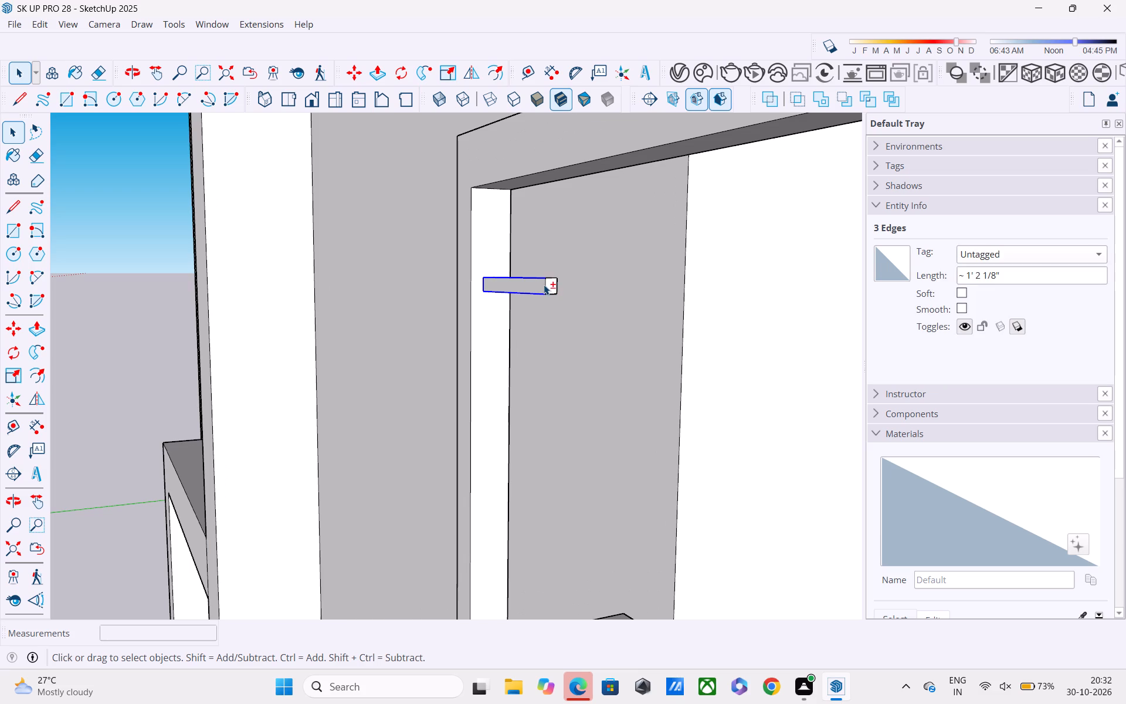
scroll(545, 285, "up", 2)
middle_click_drag(545, 285, 460, 262)
scroll(499, 289, "up", 3, "shift")
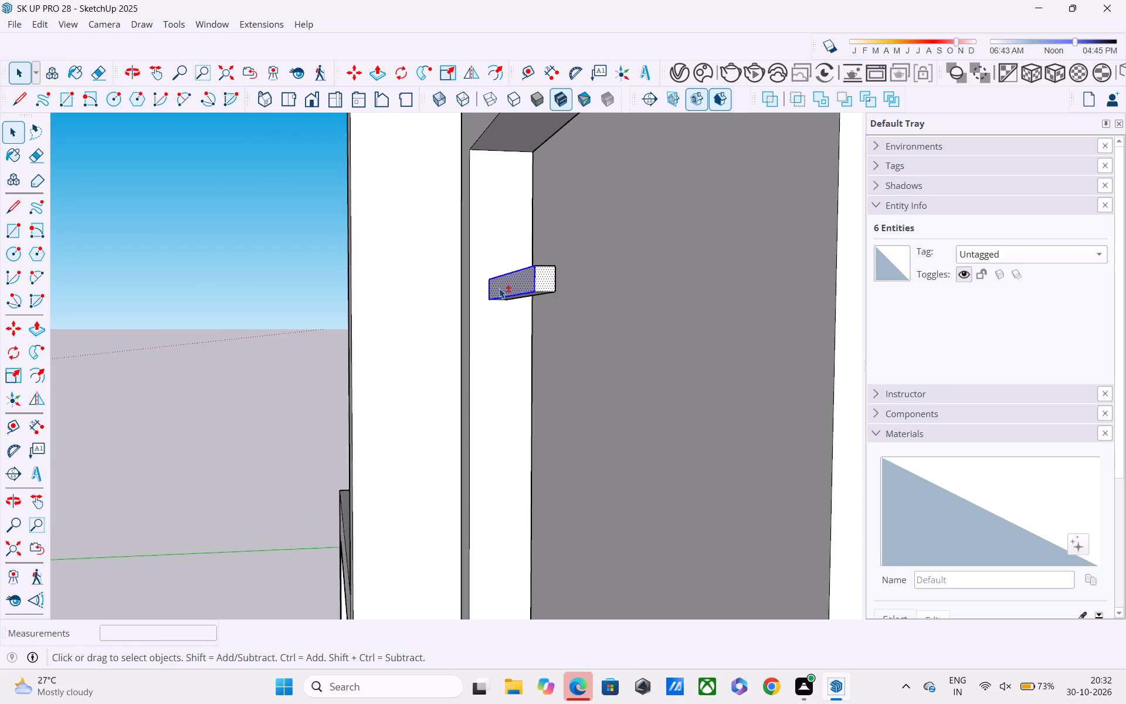
double_click(554, 274, "shift")
double_click(554, 275, "shift")
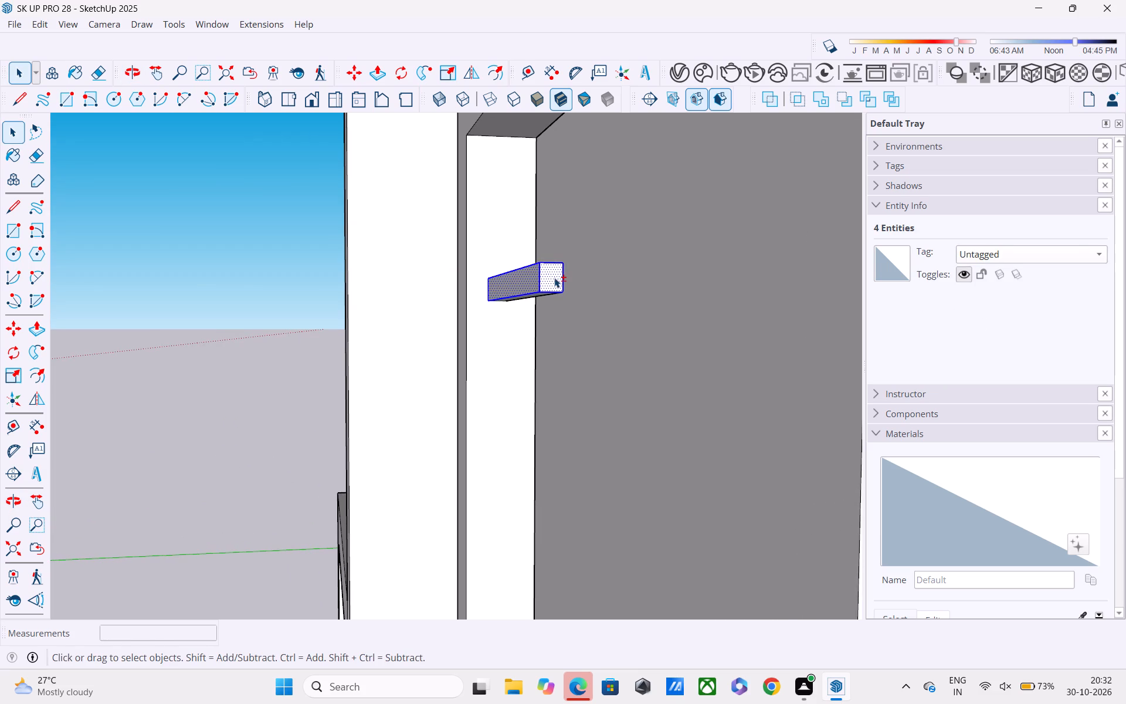
middle_click_drag(554, 277, 375, 283)
double_click(525, 285, "shift")
middle_click_drag(533, 273, 534, 314)
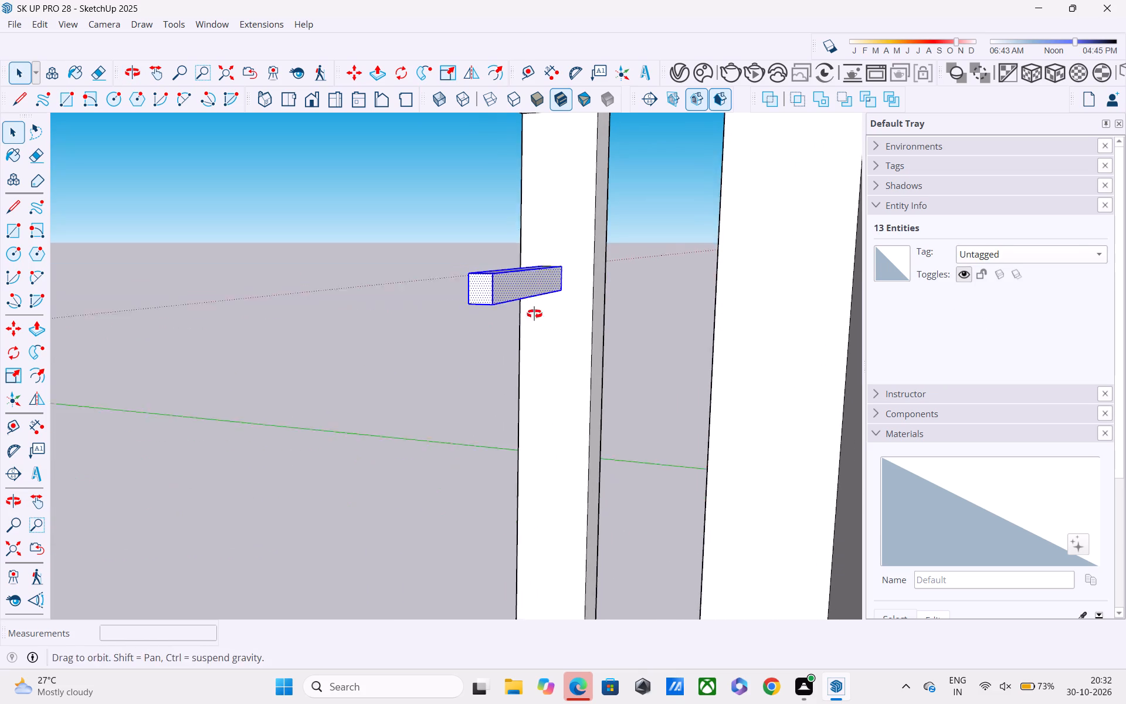
middle_click_drag(534, 314, 535, 337)
scroll(535, 309, "up", 1, "shift")
double_click(522, 268, "shift")
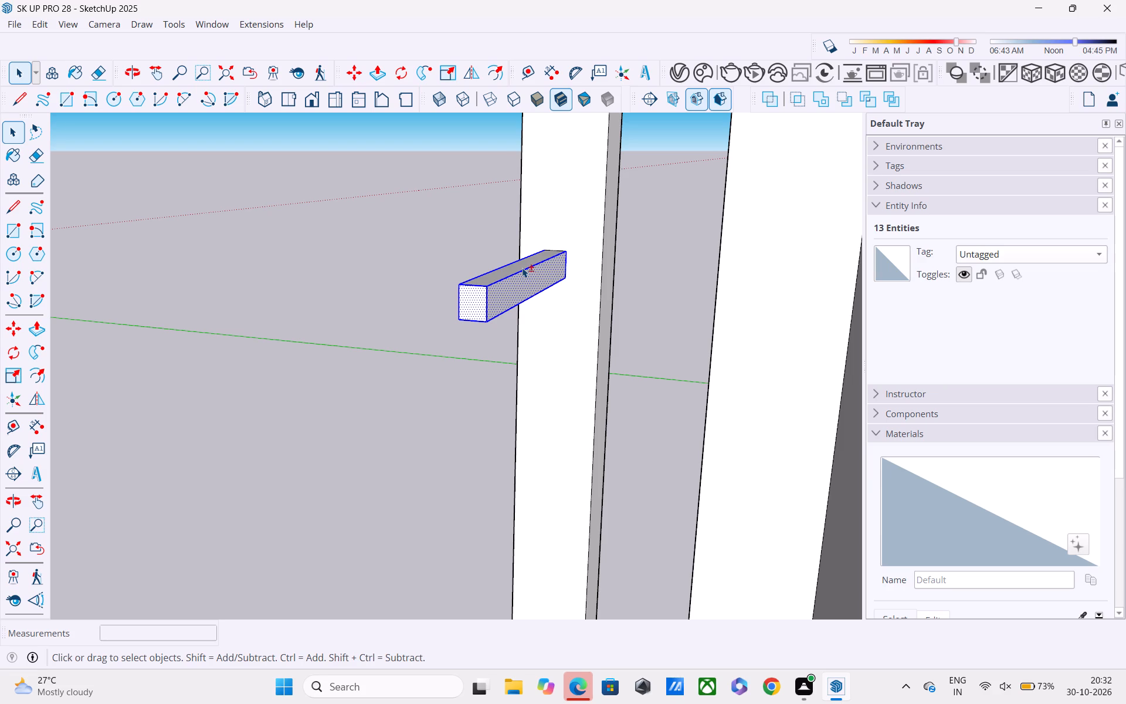
middle_click_drag(535, 273, 510, 139)
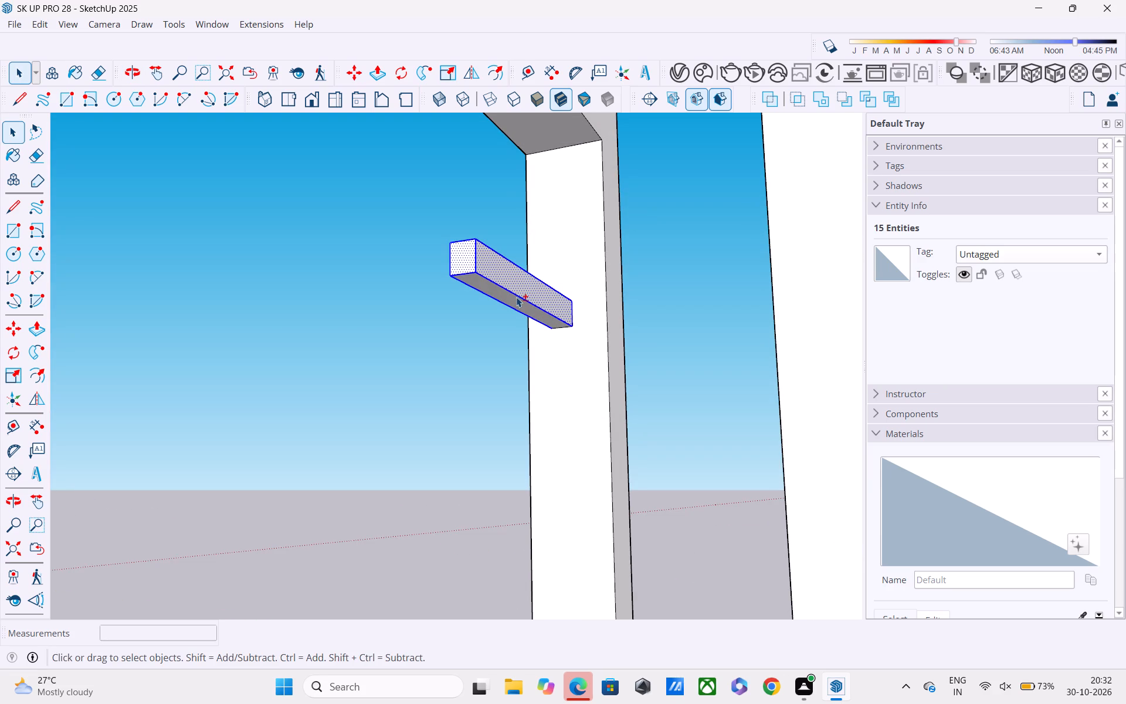
left_click(516, 297, "shift")
double_click(515, 302, "shift")
middle_click_drag(521, 300, 594, 282)
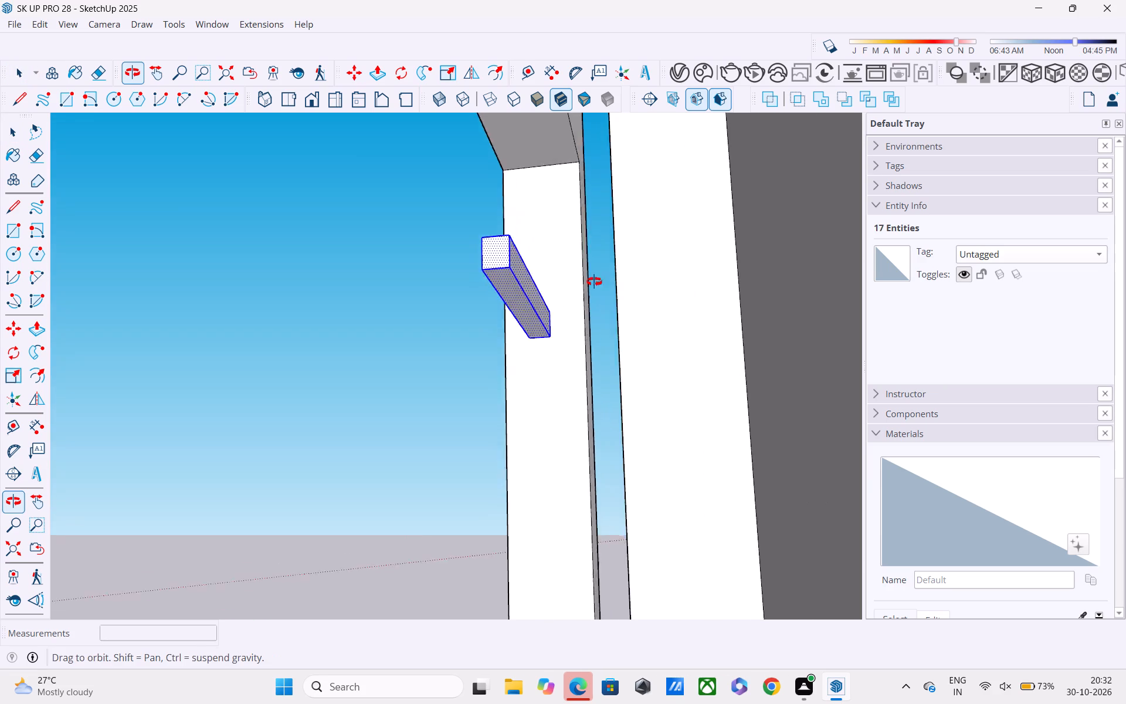
middle_click_drag(594, 282, 850, 379)
scroll(820, 365, "down", 4)
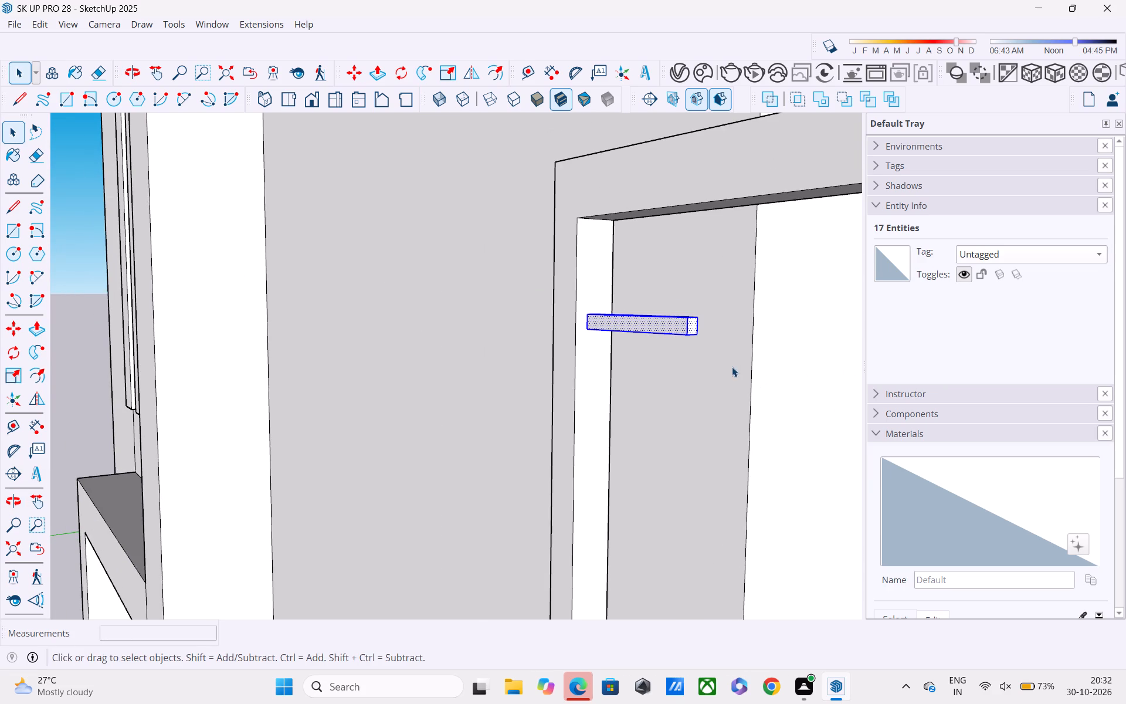
key("m")
left_click(591, 328)
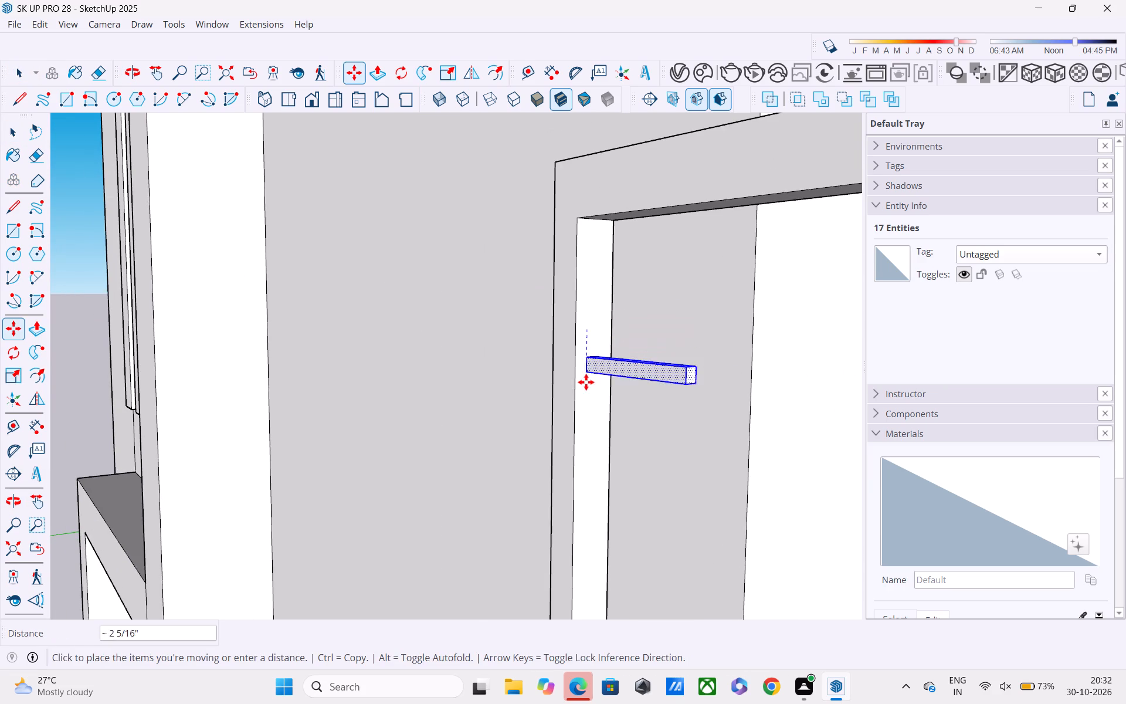
middle_click_drag(584, 448, 527, 253, "shift")
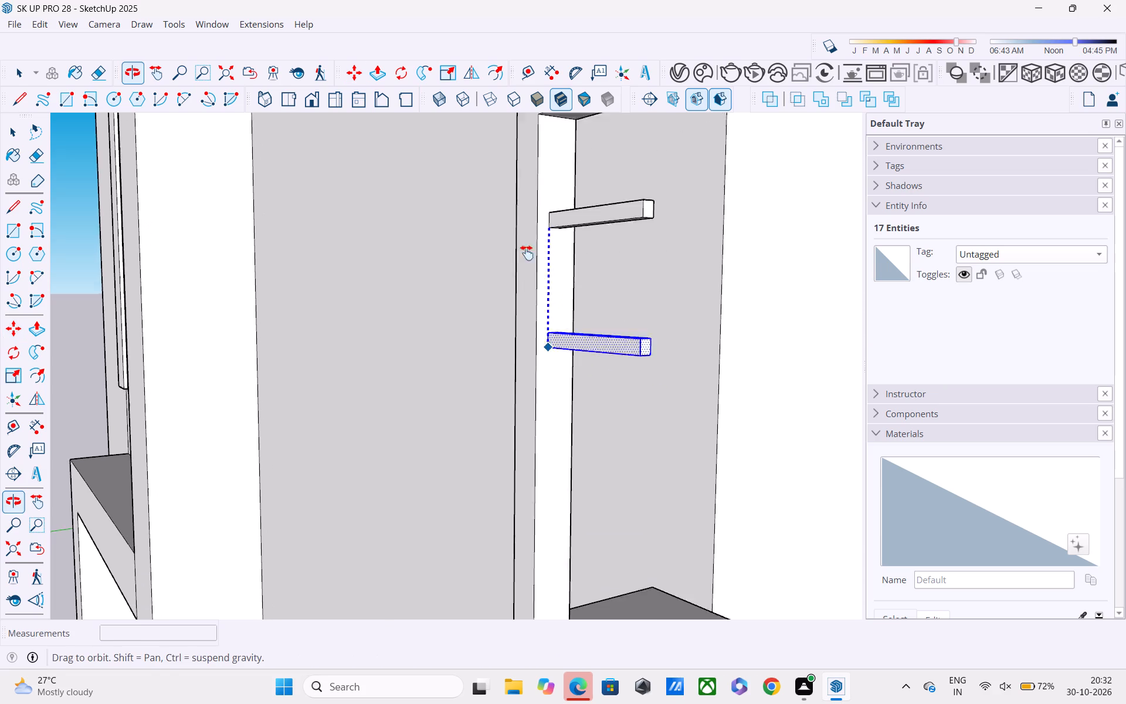
middle_click_drag(527, 253, 524, 228, "shift")
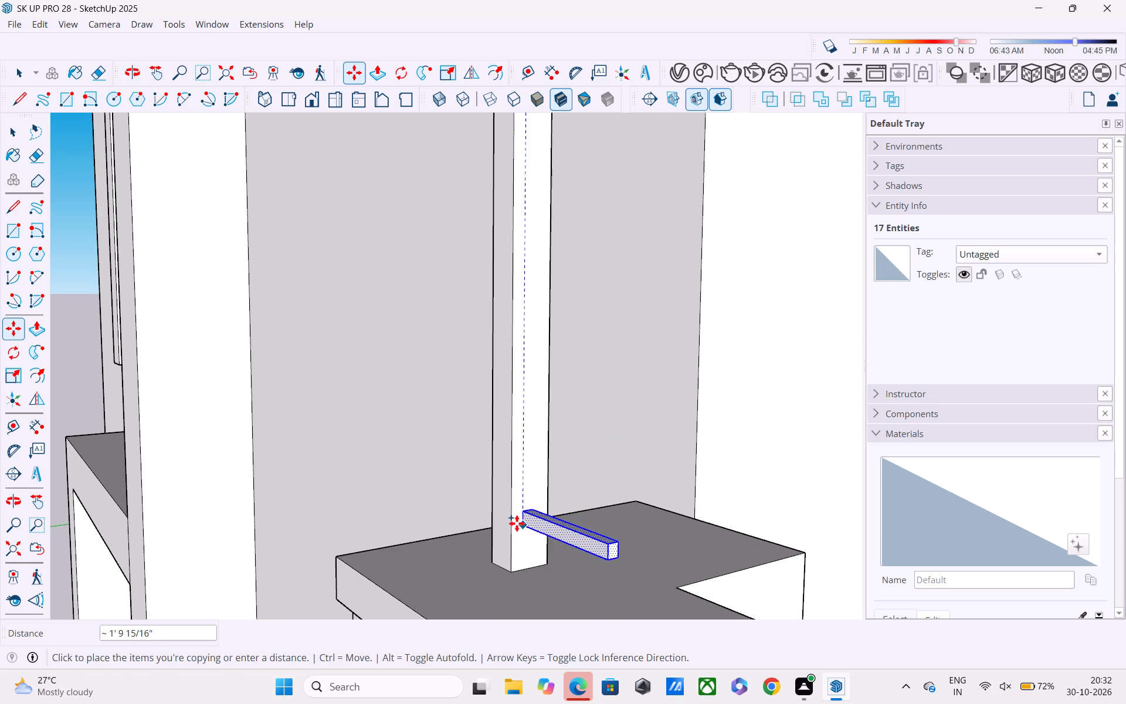
left_click(520, 518)
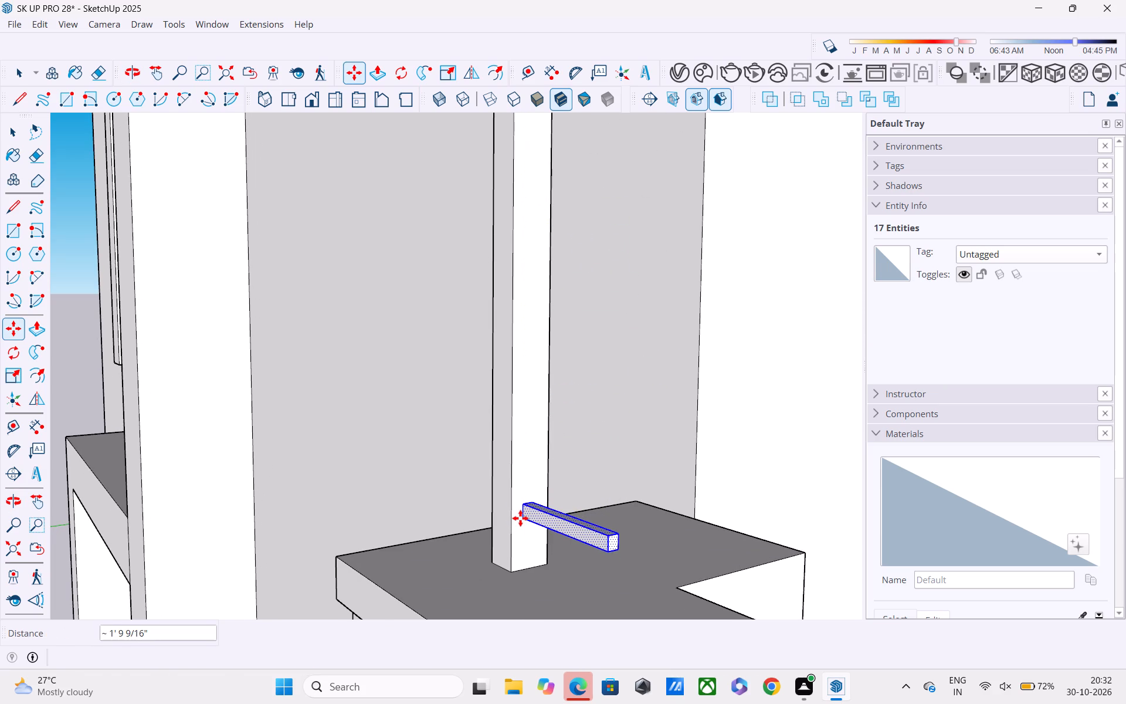
type("/4")
key("Return")
scroll(520, 522, "down", 5)
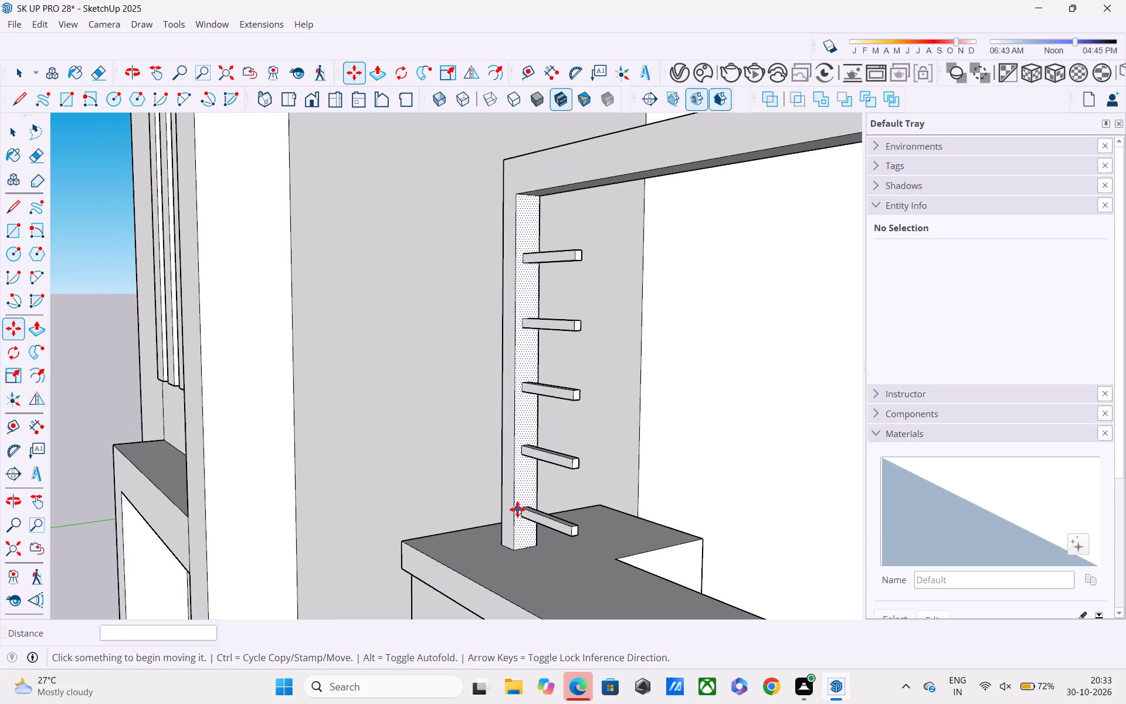
scroll(537, 535, "down", 3)
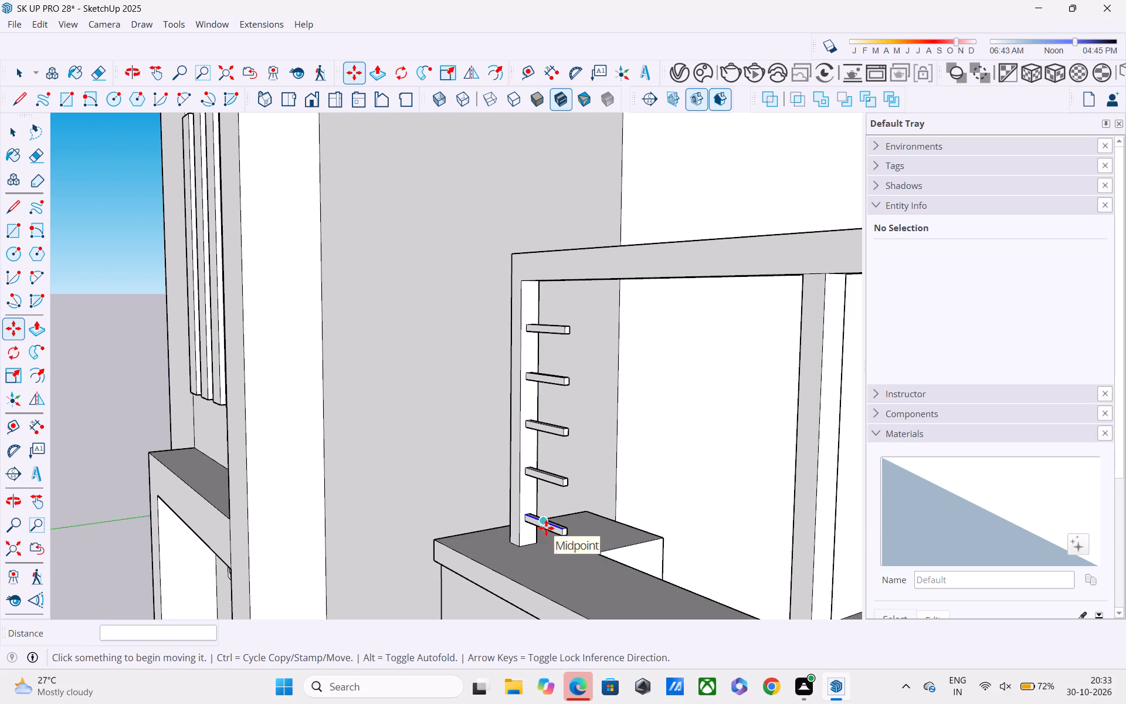
key("space")
Copy the entire lowest short bar from the end post onto the railing's far corner post, about 15' 2 7/16" away.
scroll(546, 527, "up", 2)
key("space")
double_click(544, 526)
scroll(564, 536, "up", 2)
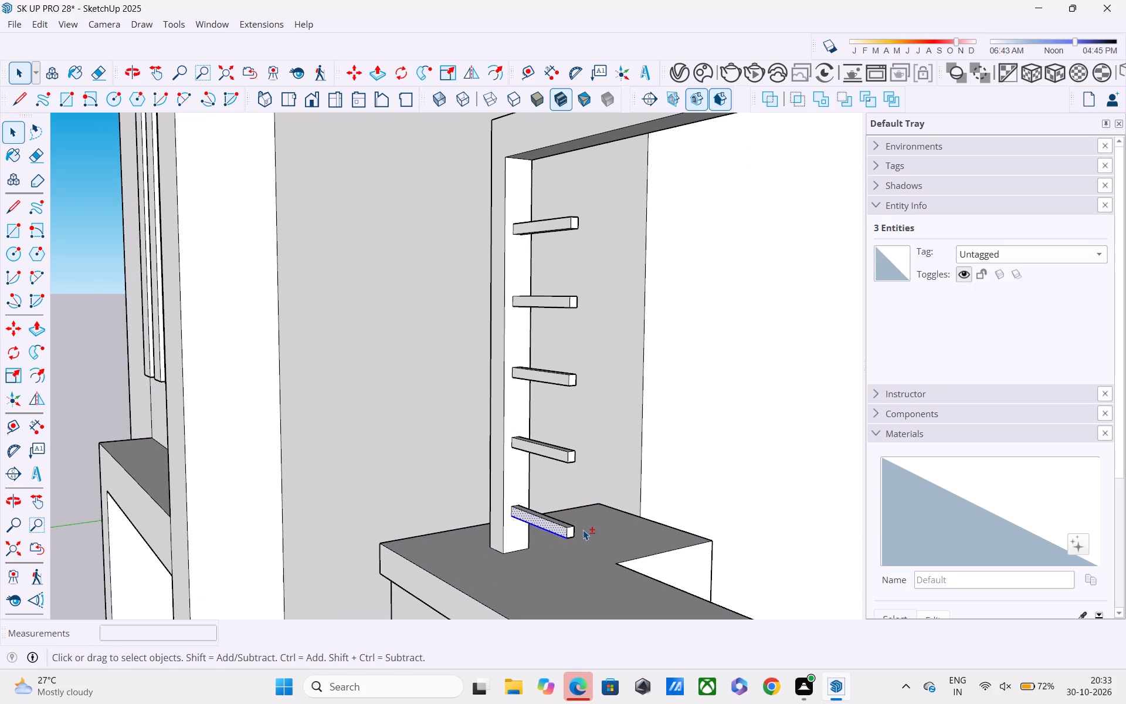
double_click(570, 532, "shift")
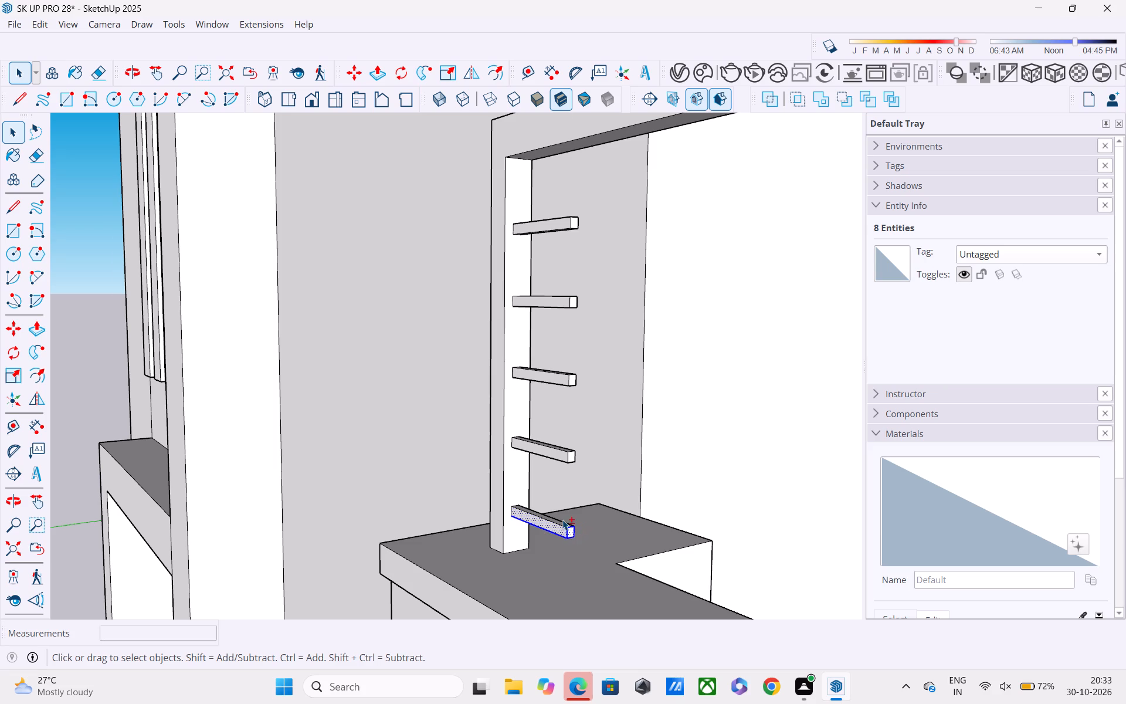
scroll(562, 519, "up", 4, "shift")
double_click(554, 523, "shift")
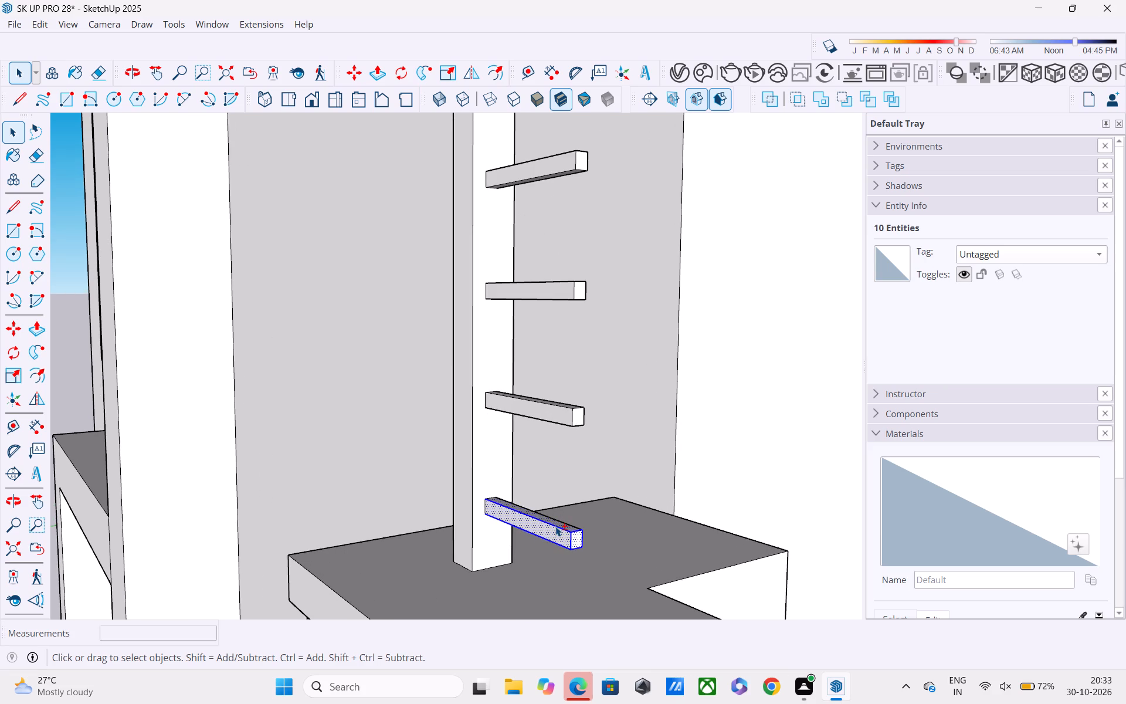
scroll(555, 526, "up", 2, "shift")
middle_click_drag(556, 526, 294, 422)
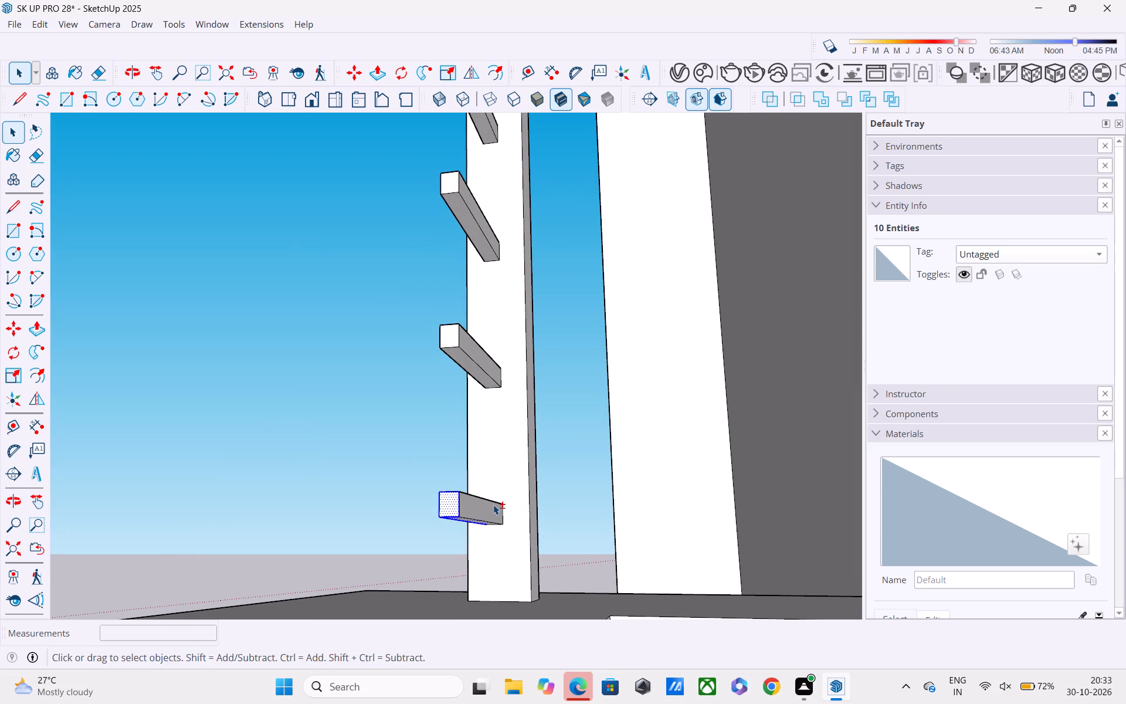
double_click(493, 505, "shift")
middle_click_drag(489, 520, 491, 460, "shift")
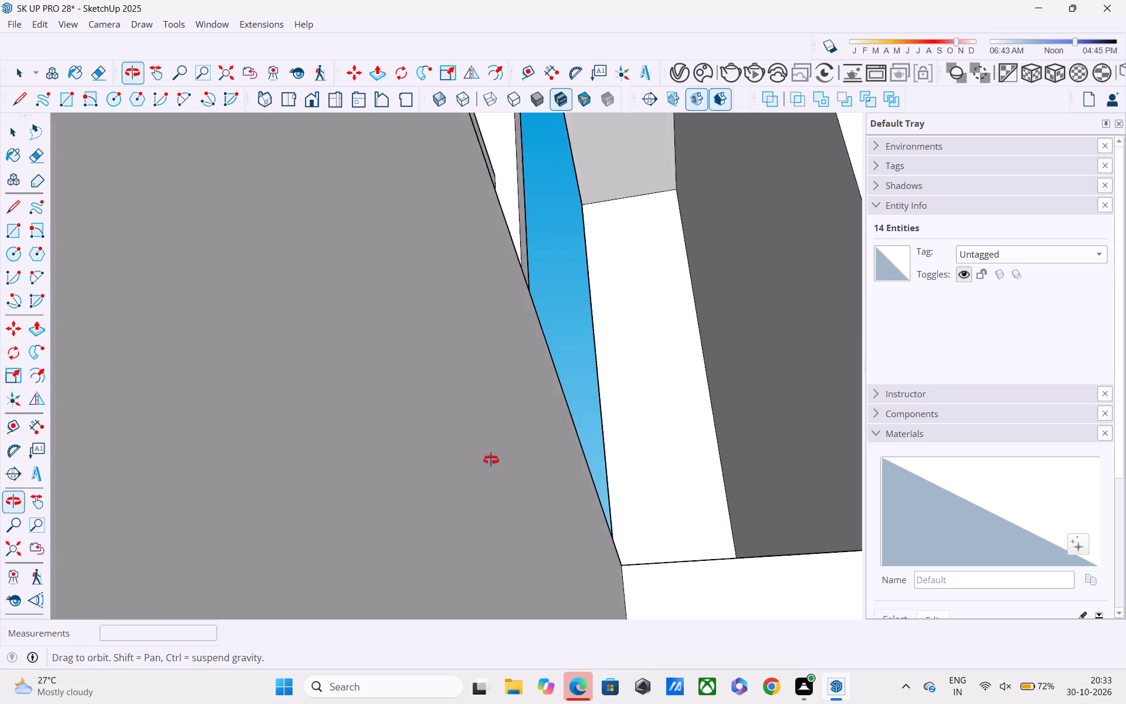
middle_click_drag(491, 460, 496, 508, "shift")
scroll(483, 532, "up", 6, "shift")
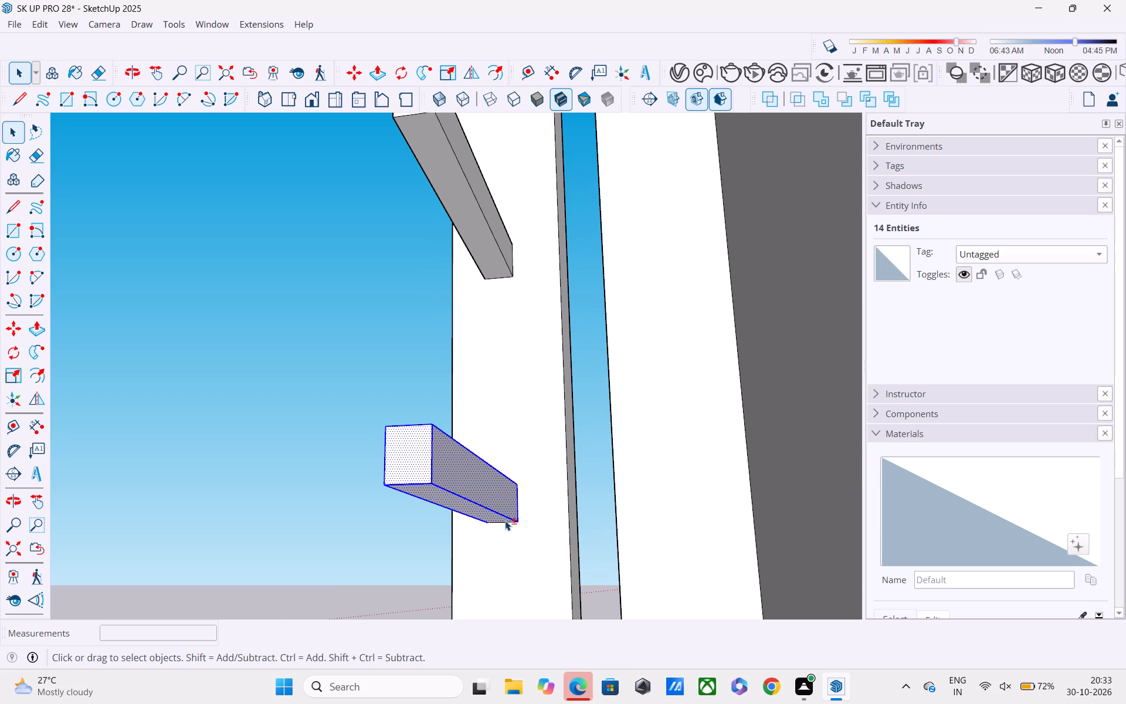
left_click(504, 522, "shift")
middle_click_drag(504, 523, 591, 702)
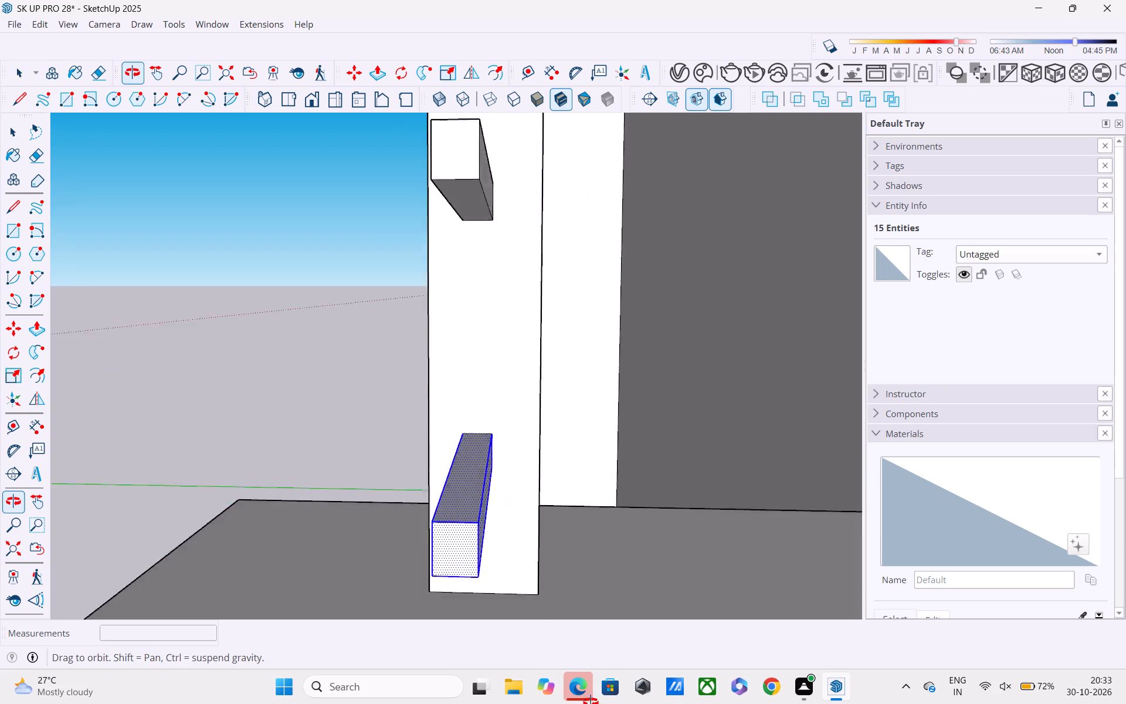
middle_click_drag(591, 702, 669, 698)
scroll(491, 385, "up", 1, "shift")
scroll(436, 407, "up", 3, "shift")
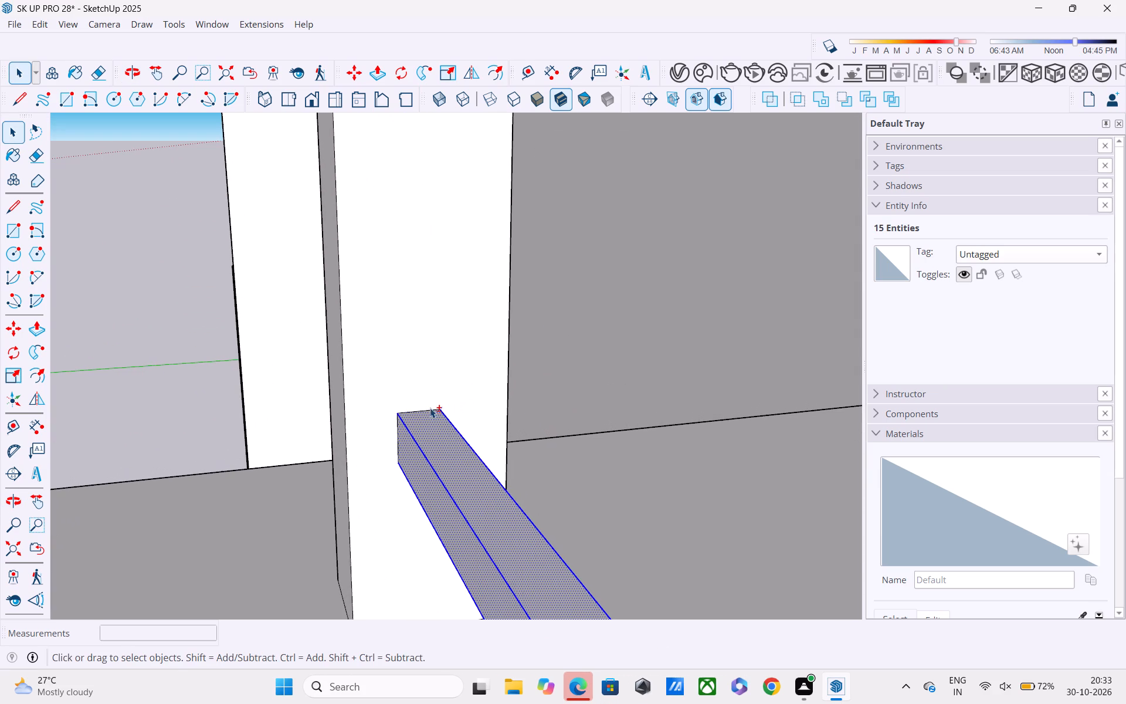
left_click(428, 412, "shift")
middle_click_drag(428, 412, 563, 343)
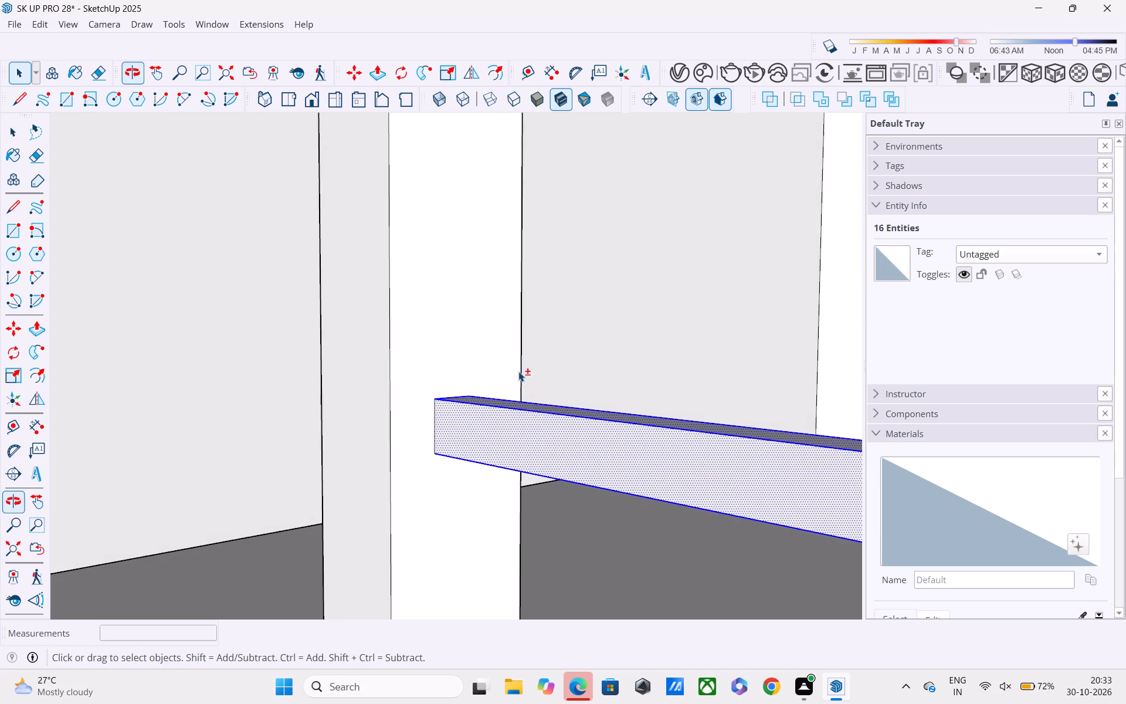
left_click(434, 438, "shift")
middle_click_drag(491, 427, 473, 424)
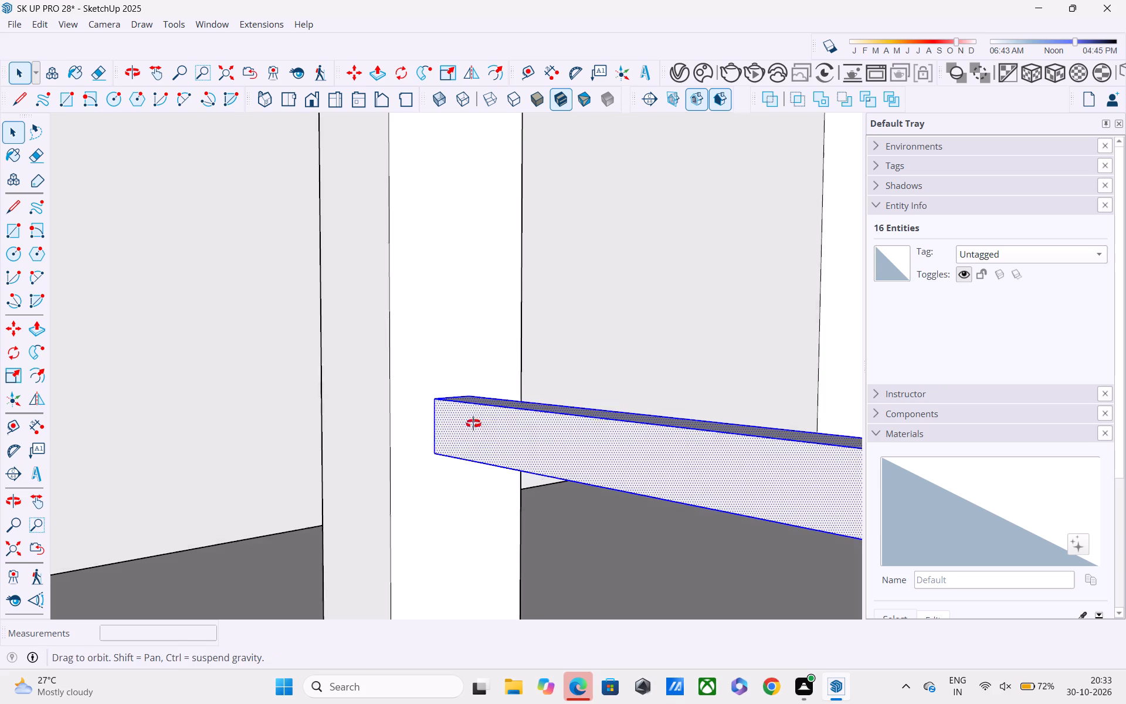
middle_click_drag(473, 424, 204, 358)
scroll(436, 451, "up", 5, "shift")
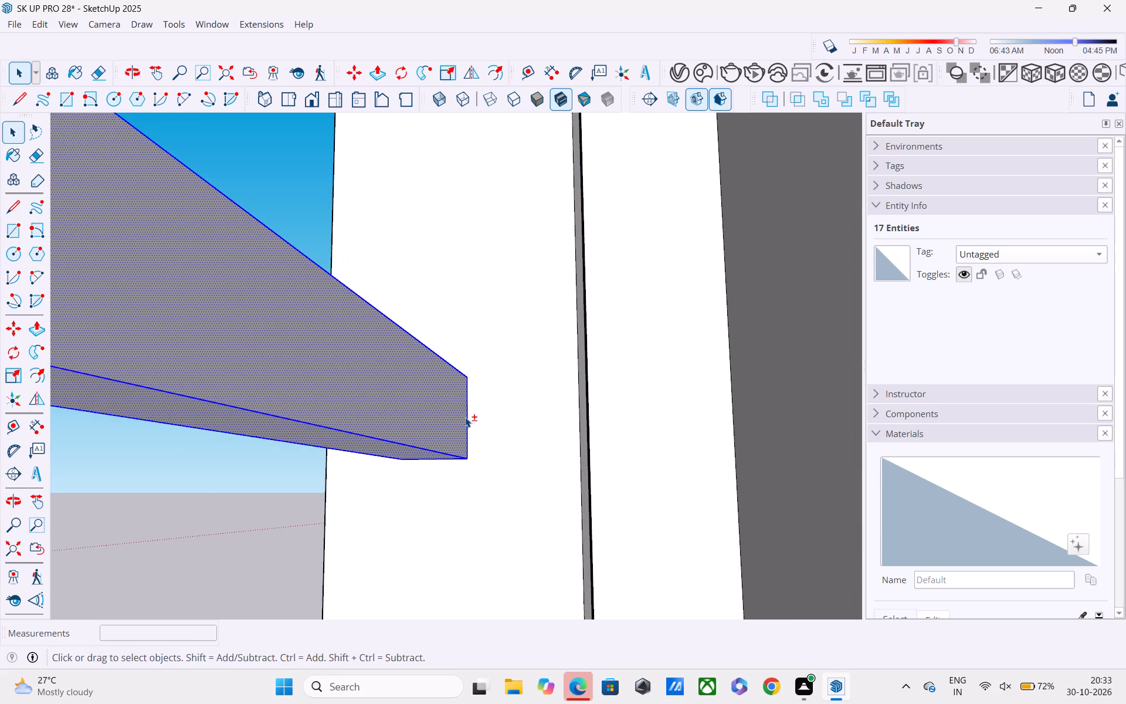
left_click(469, 390, "shift")
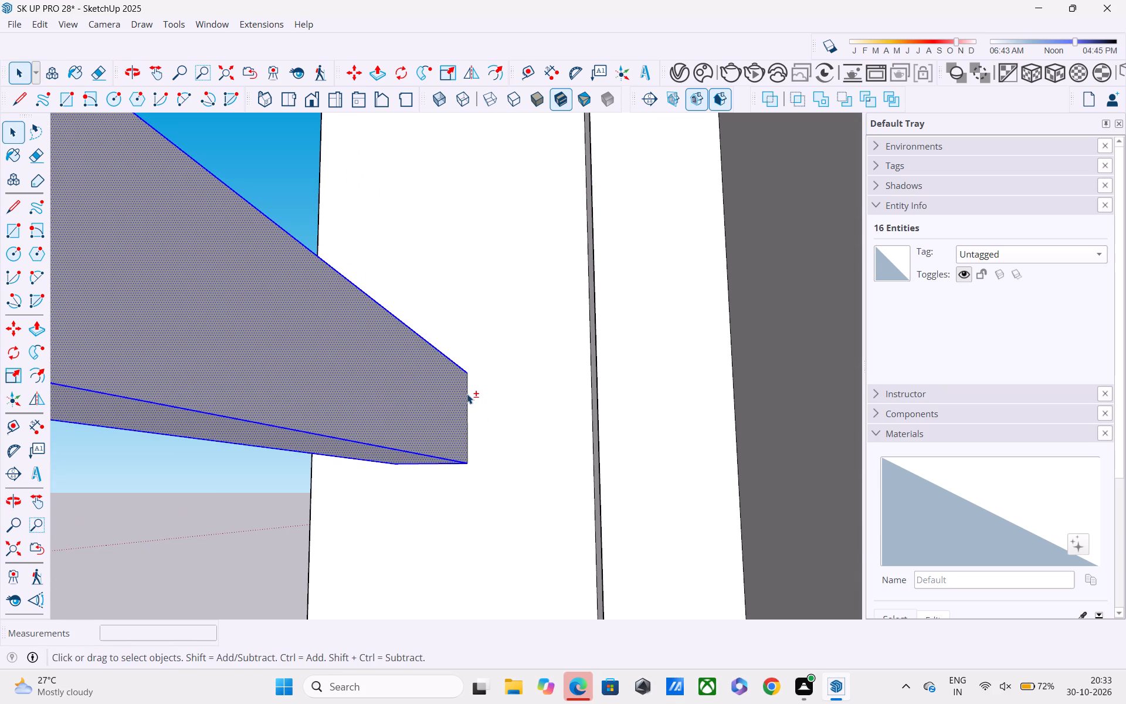
left_click(467, 394, "shift")
middle_click_drag(468, 409, 735, 489)
scroll(468, 409, "down", 1)
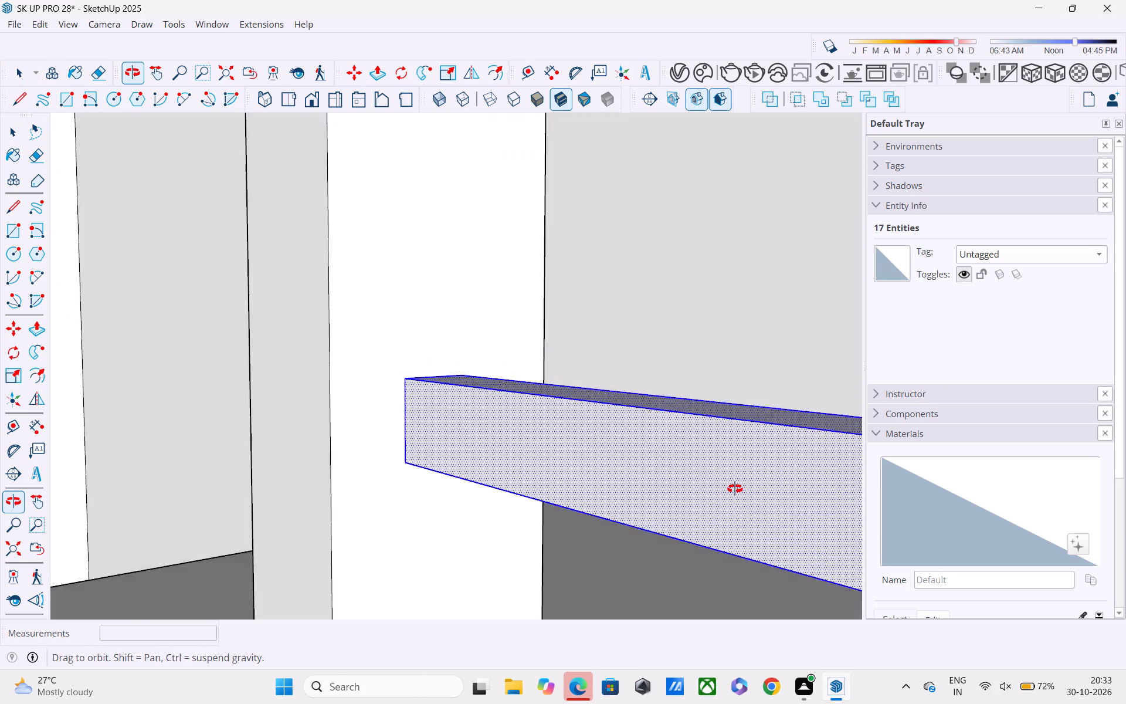
middle_click_drag(735, 489, 588, 398)
scroll(588, 398, "up", 1)
scroll(588, 398, "down", 5)
key("m")
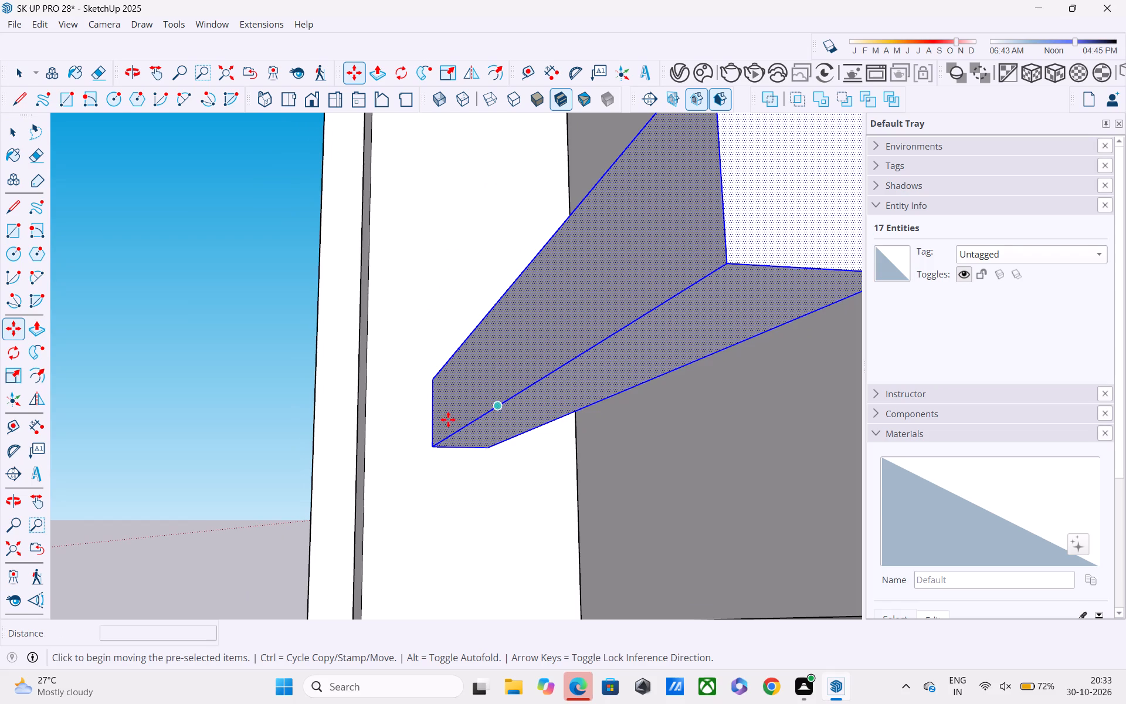
left_click(429, 448)
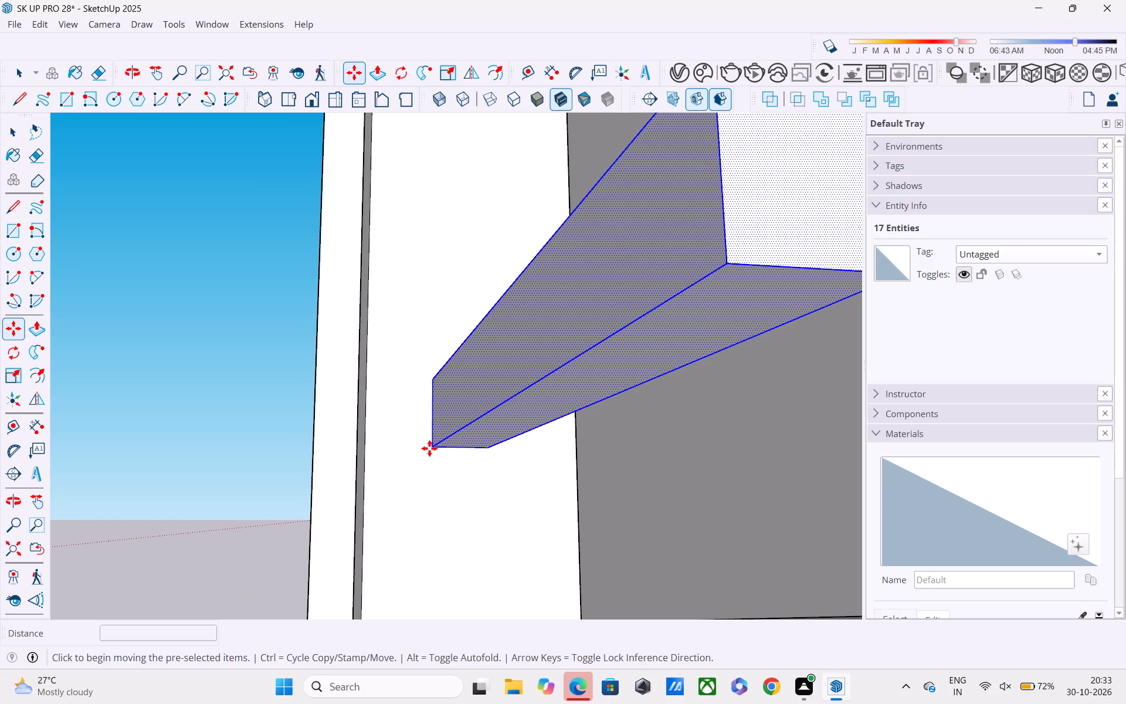
scroll(327, 487, "down", 9)
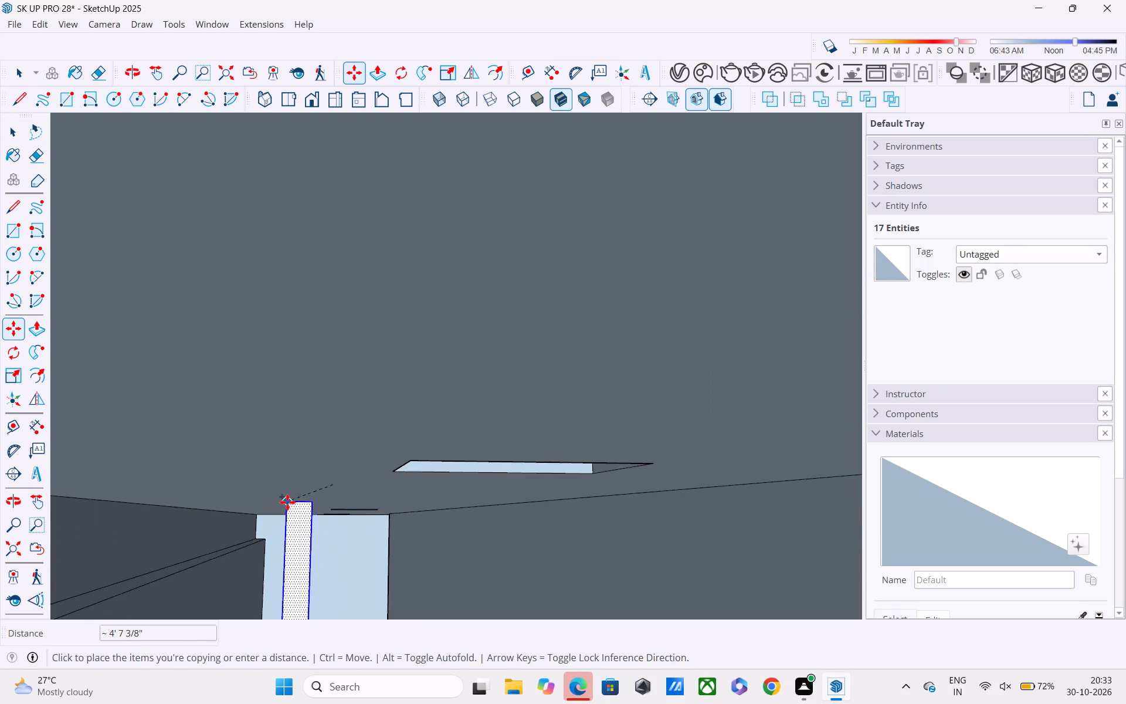
middle_click_drag(287, 502, 456, 610)
scroll(450, 585, "down", 11)
scroll(416, 550, "down", 5)
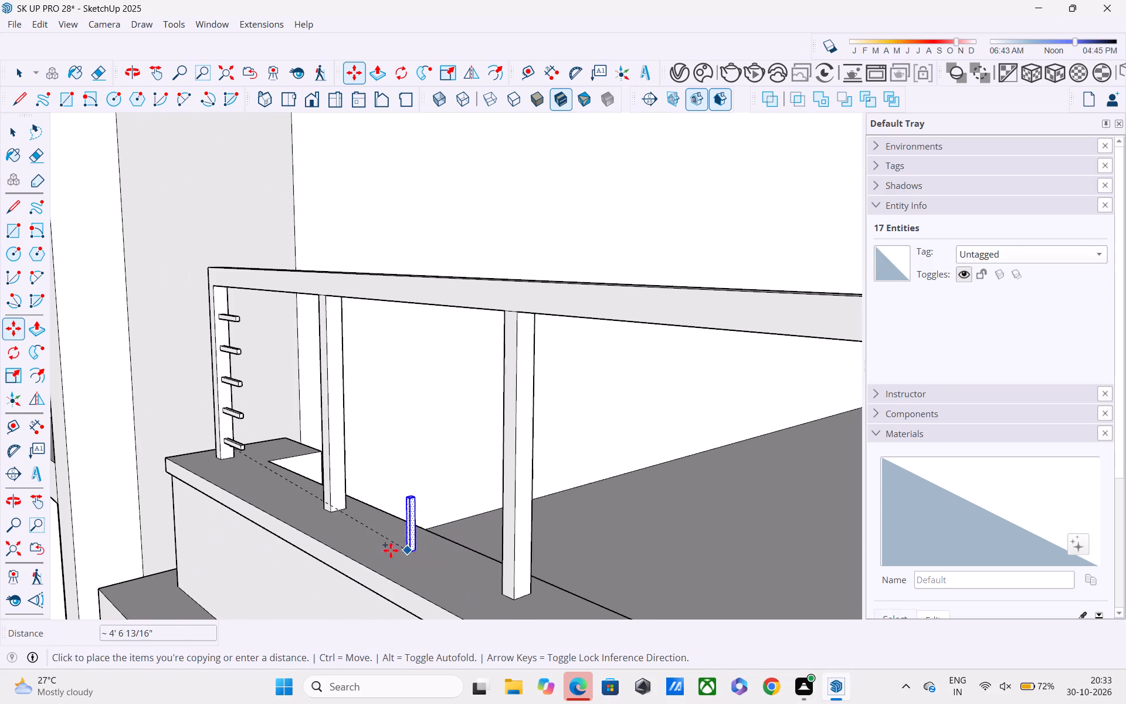
middle_click_drag(200, 531, 109, 453, "shift")
scroll(113, 463, "down", 4)
middle_click_drag(298, 510, 135, 391, "shift")
scroll(266, 444, "down", 2)
middle_click_drag(425, 447, 231, 420)
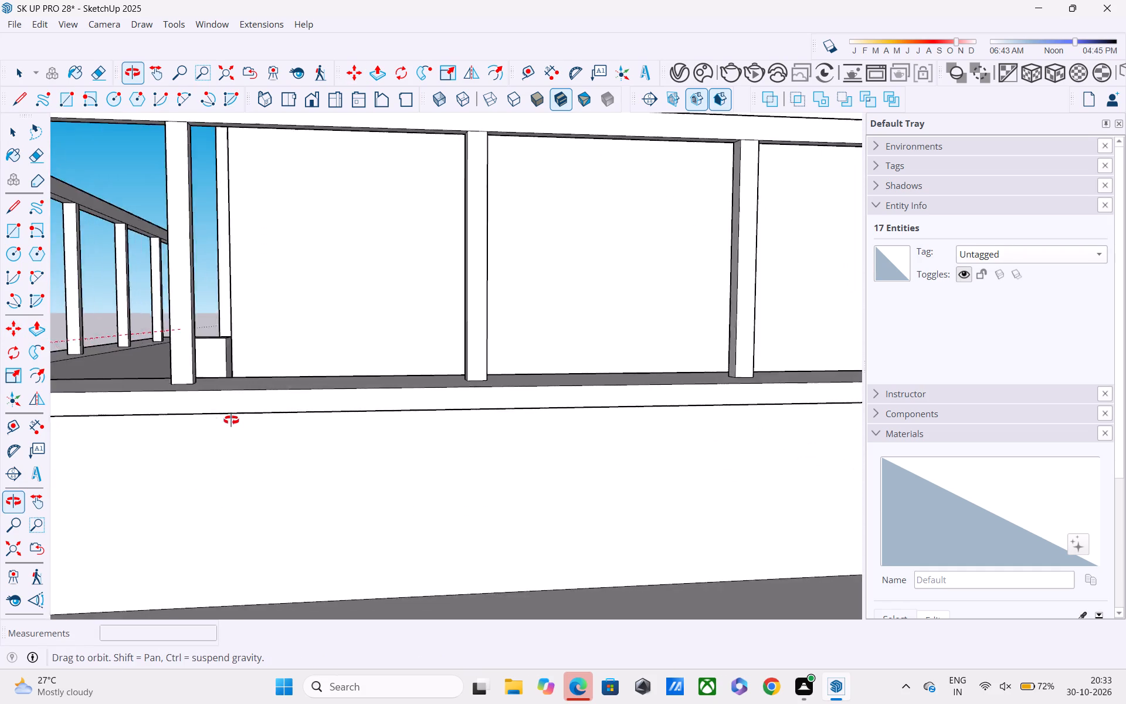
middle_click_drag(231, 420, 619, 530)
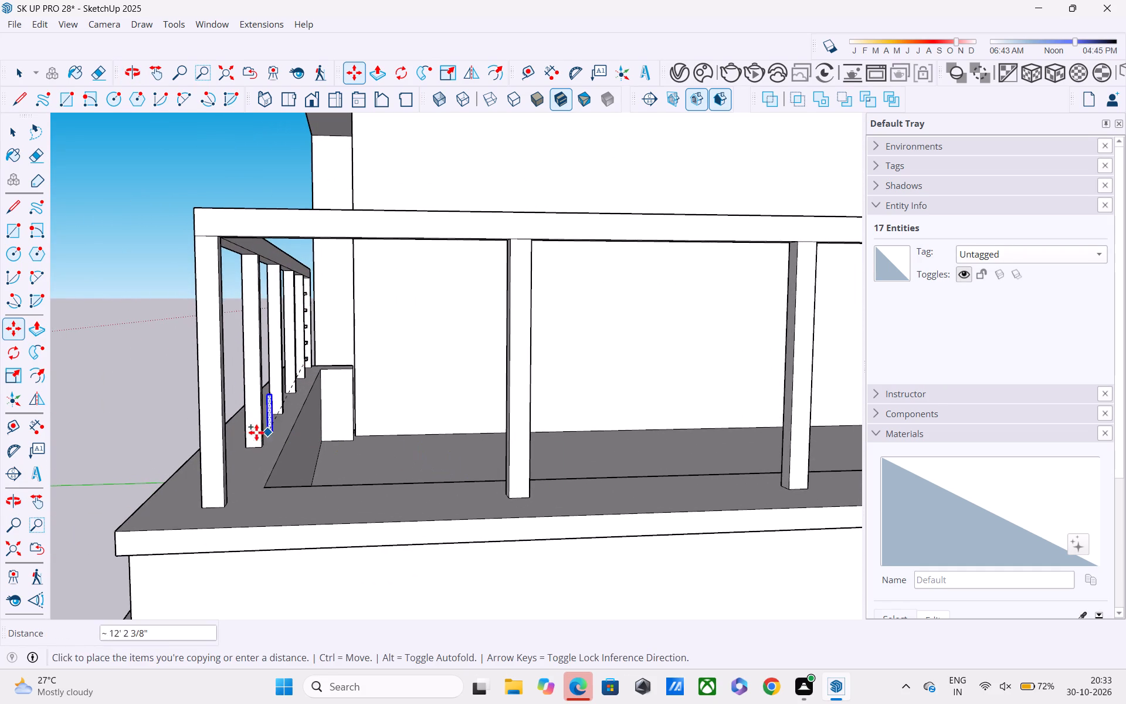
scroll(226, 429, "up", 3)
middle_click_drag(224, 428, 167, 424)
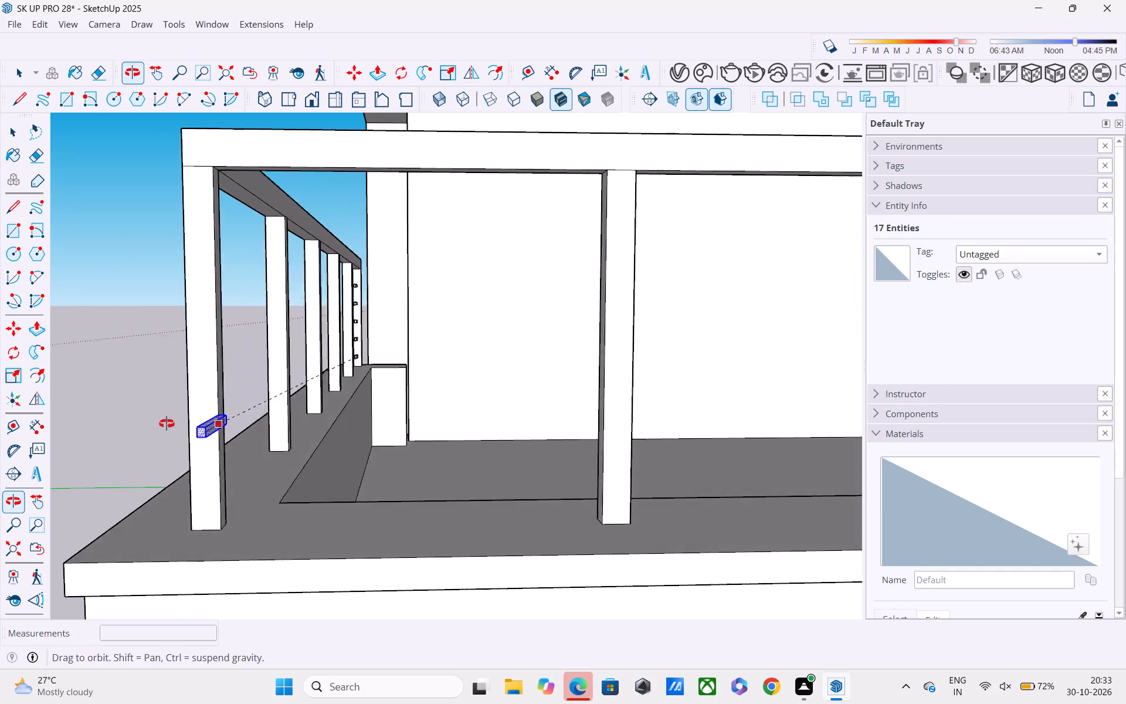
middle_click_drag(167, 424, 112, 423)
scroll(249, 415, "up", 3)
scroll(241, 415, "down", 4)
scroll(227, 422, "up", 4)
scroll(219, 424, "down", 4)
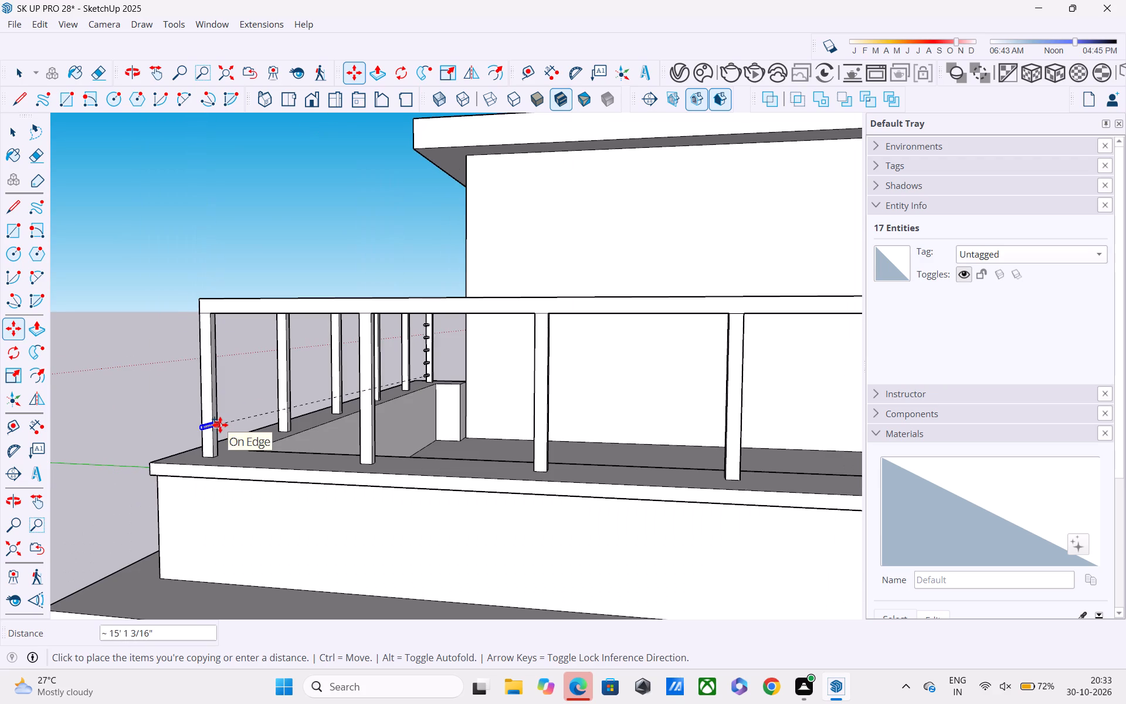
middle_click_drag(221, 424, 391, 436, "shift")
middle_click_drag(392, 438, 230, 418)
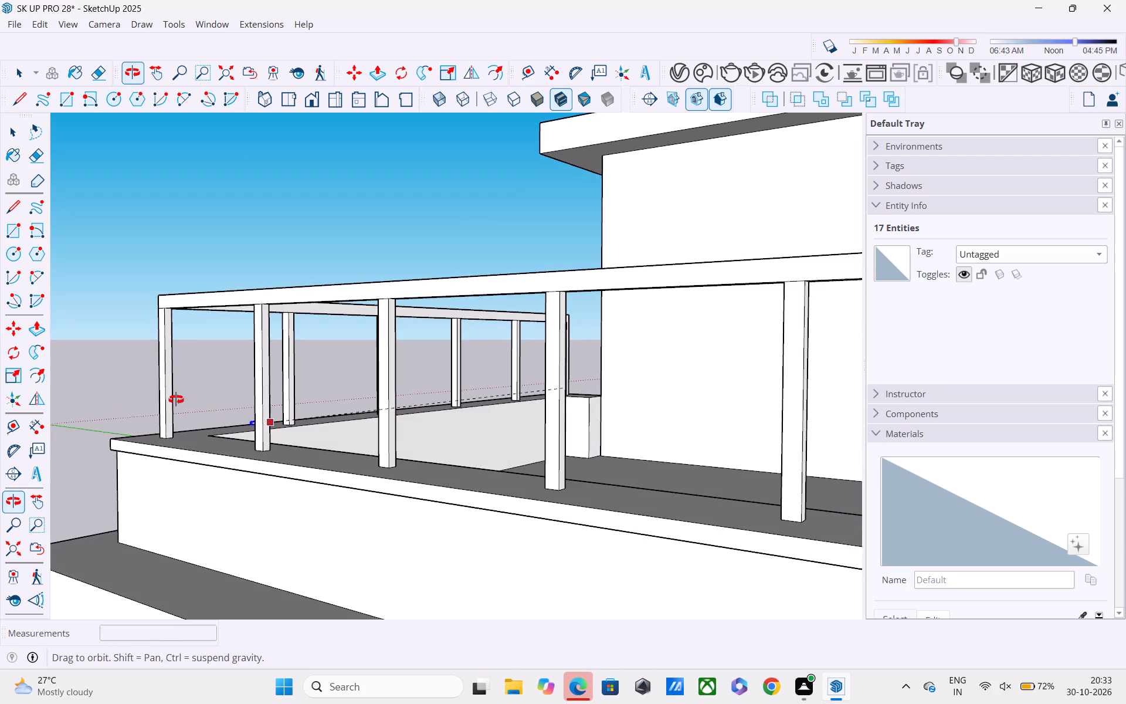
scroll(174, 398, "up", 2)
scroll(172, 398, "down", 4)
scroll(174, 412, "up", 6)
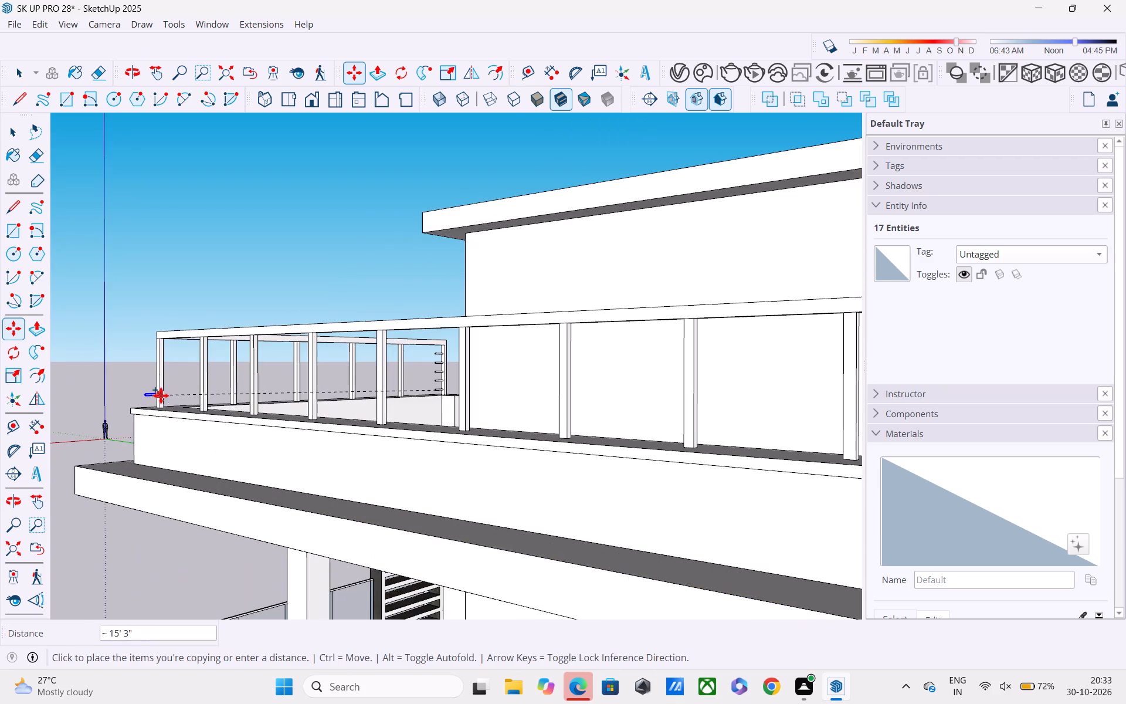
scroll(161, 395, "up", 20)
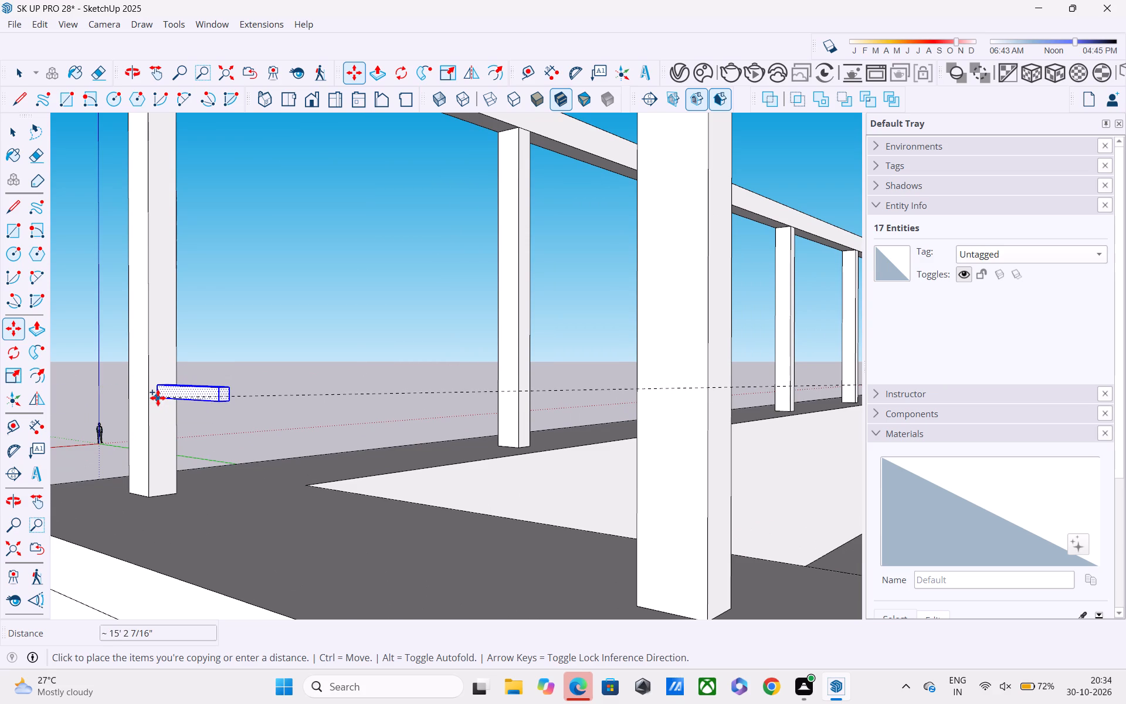
left_click(158, 398)
Move the copied bar about 1' 8 1/8" up the corner post along the blue axis, just below the top rail.
scroll(158, 398, "down", 5)
middle_click_drag(174, 416, 219, 455)
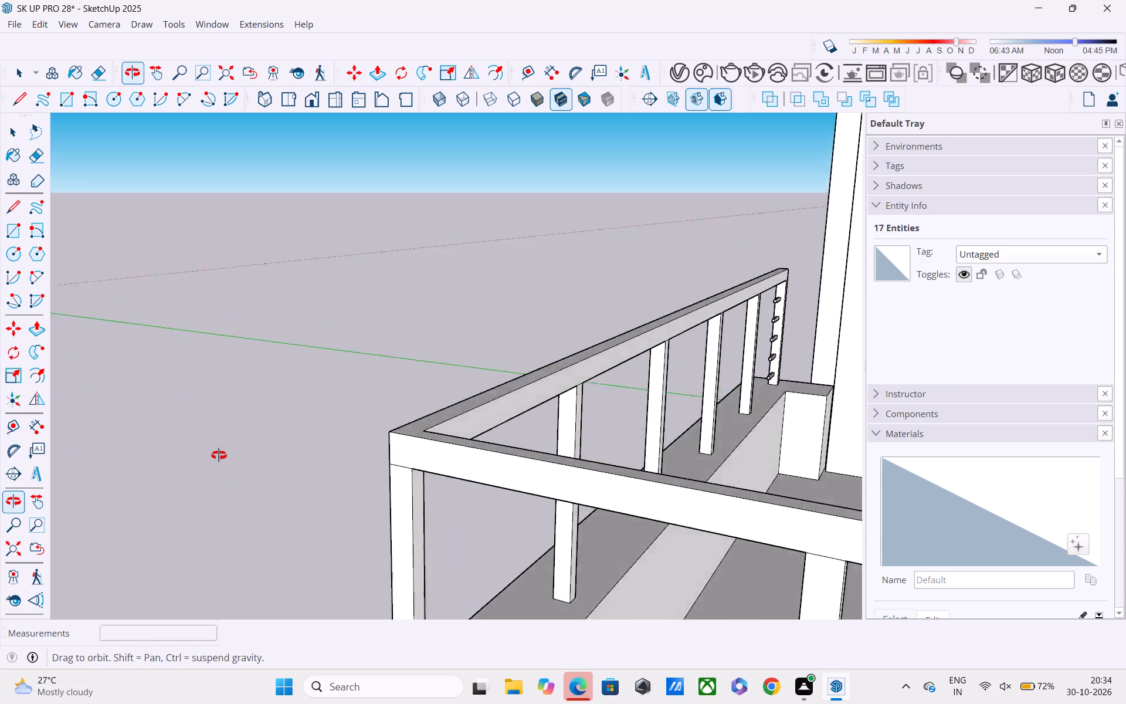
middle_click_drag(219, 455, 214, 444)
scroll(213, 440, "up", 1)
scroll(213, 440, "down", 6)
scroll(228, 462, "up", 9)
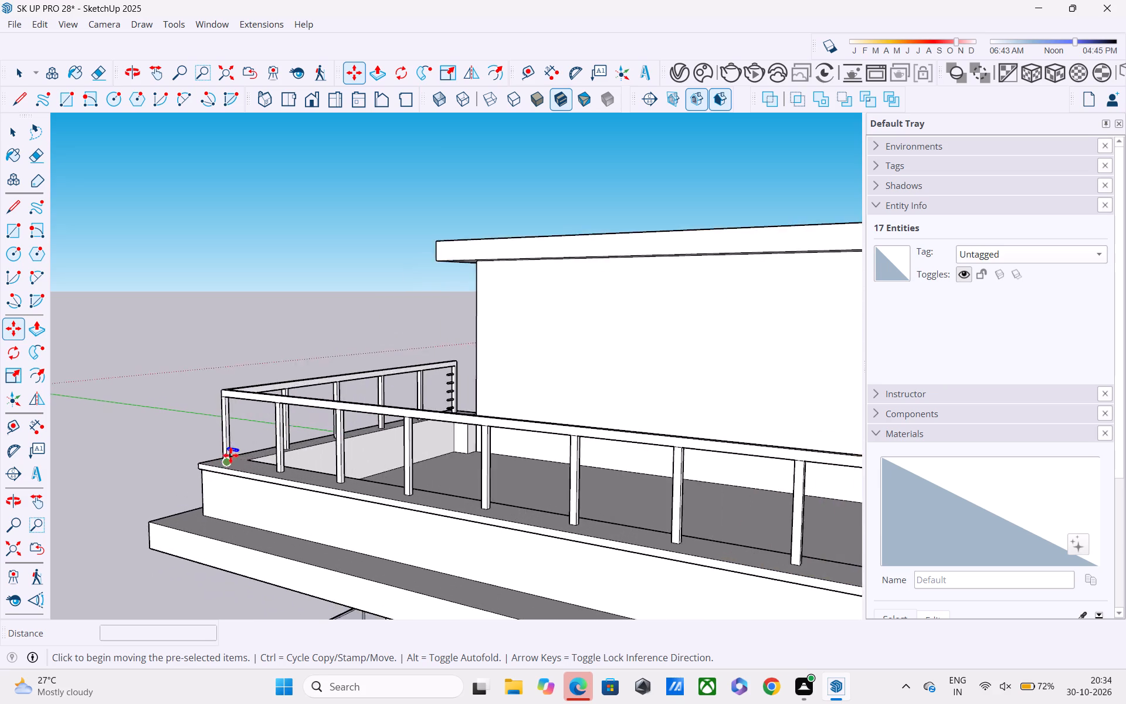
scroll(230, 455, "up", 3)
key("m")
scroll(230, 445, "up", 2)
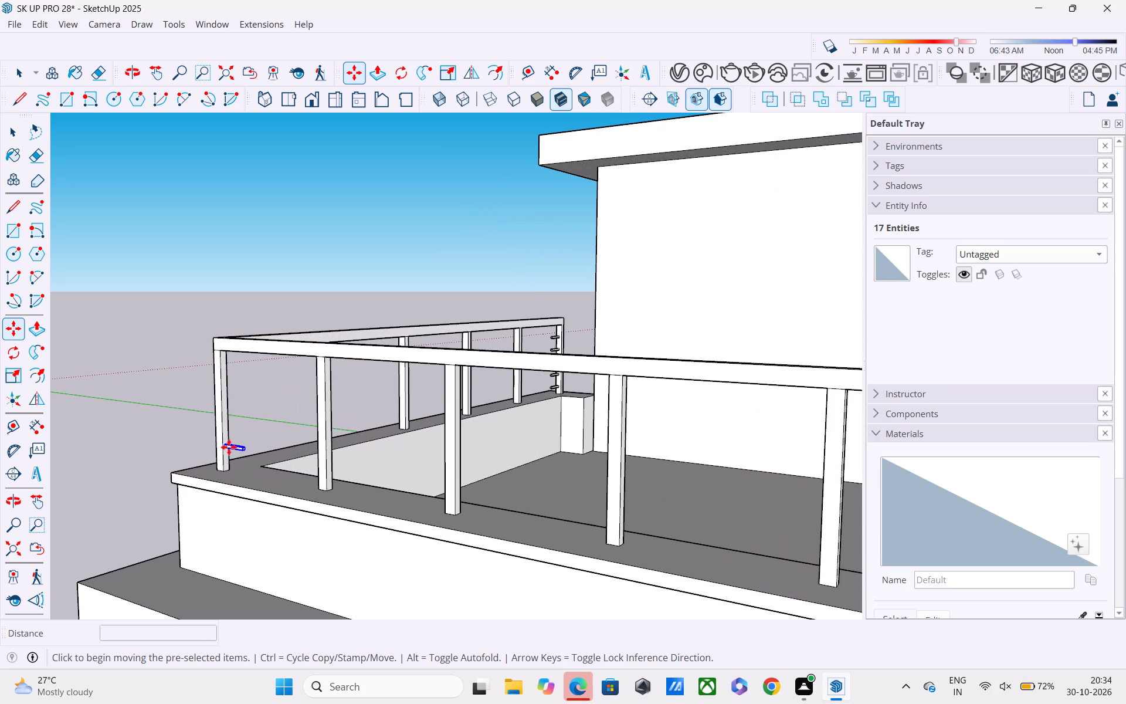
scroll(226, 449, "up", 8)
left_click(226, 445)
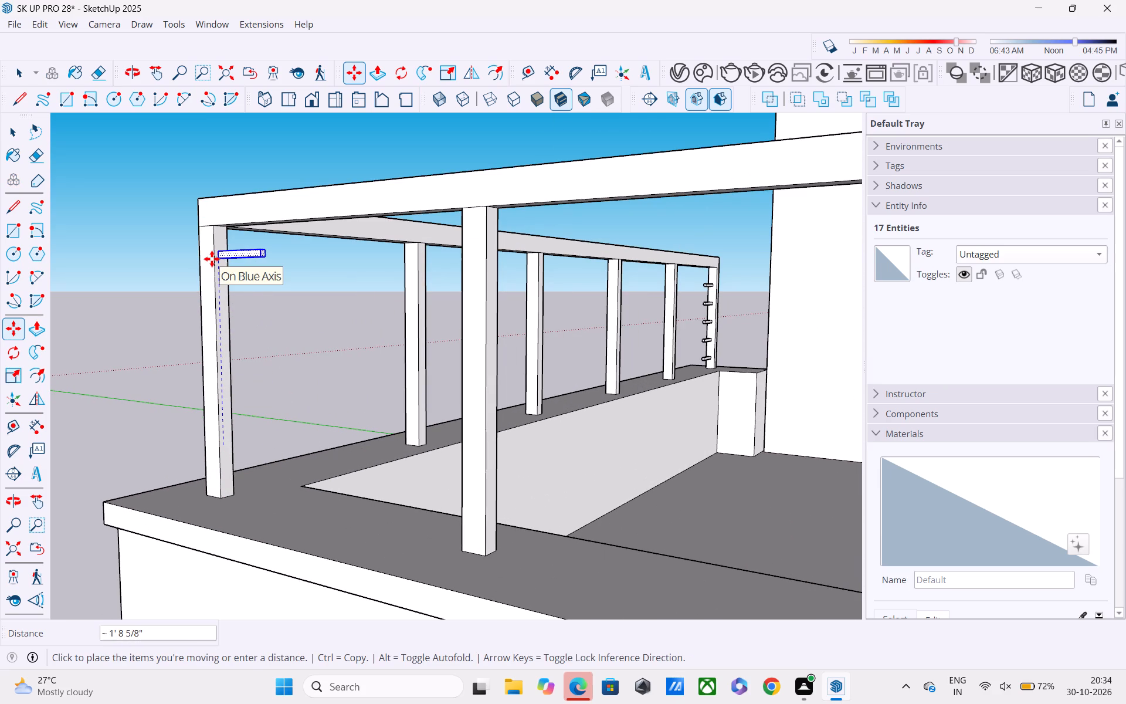
scroll(225, 269, "up", 2)
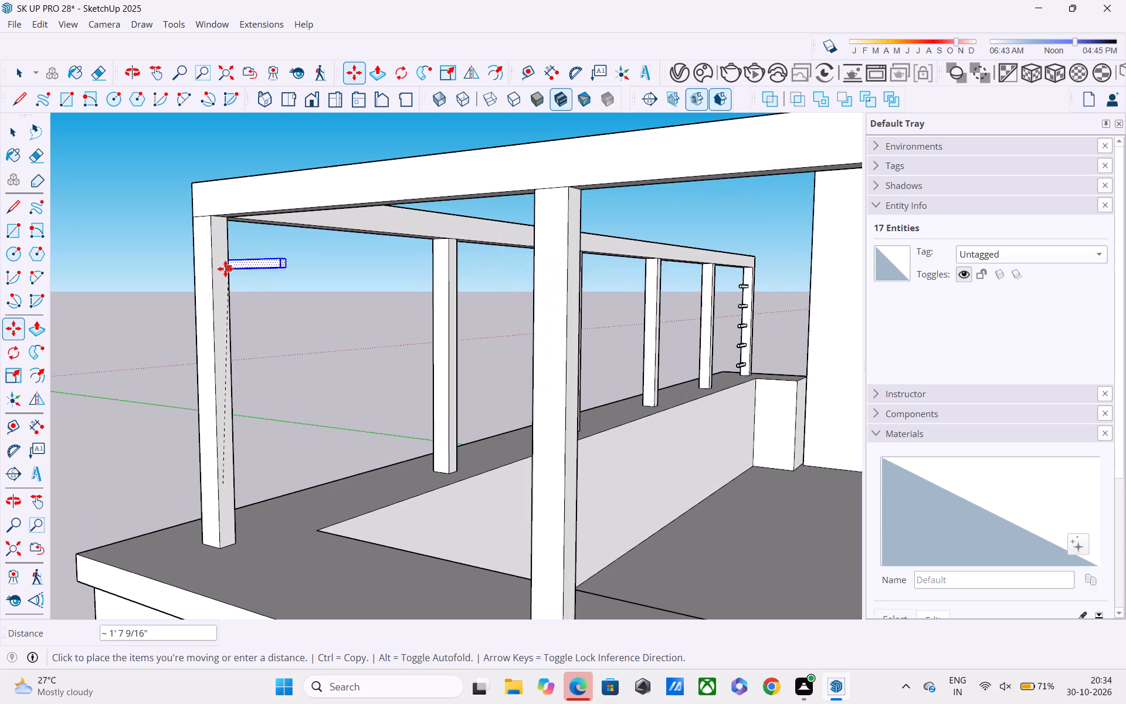
scroll(225, 269, "up", 1)
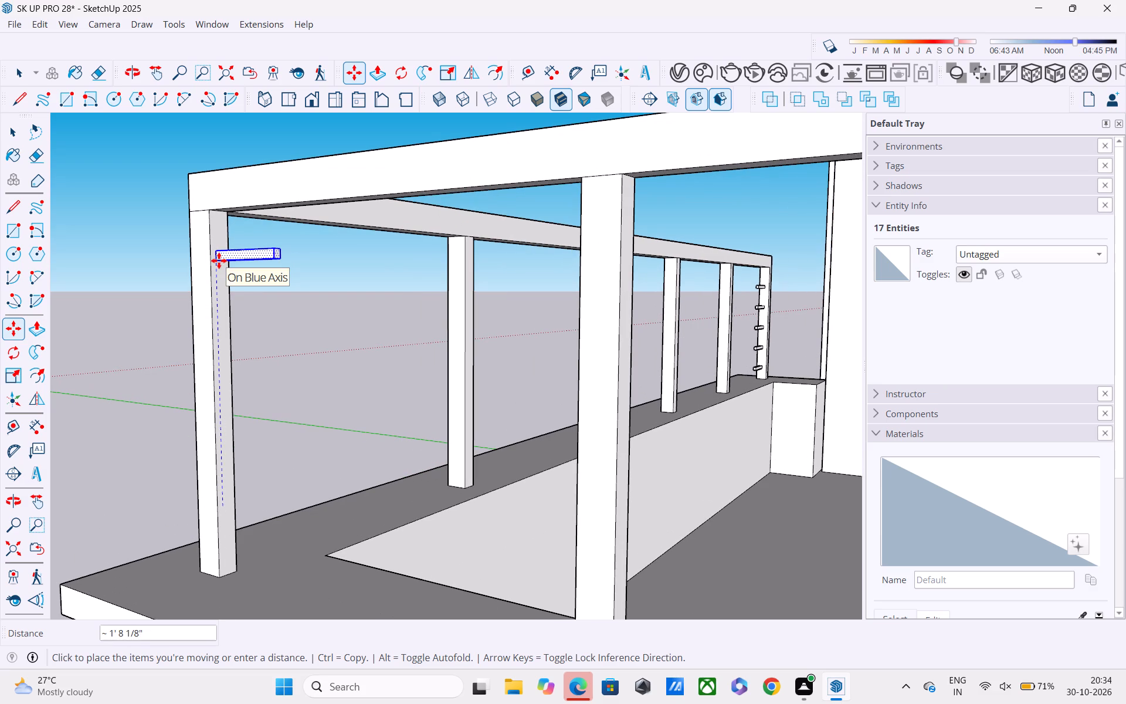
left_click(219, 260)
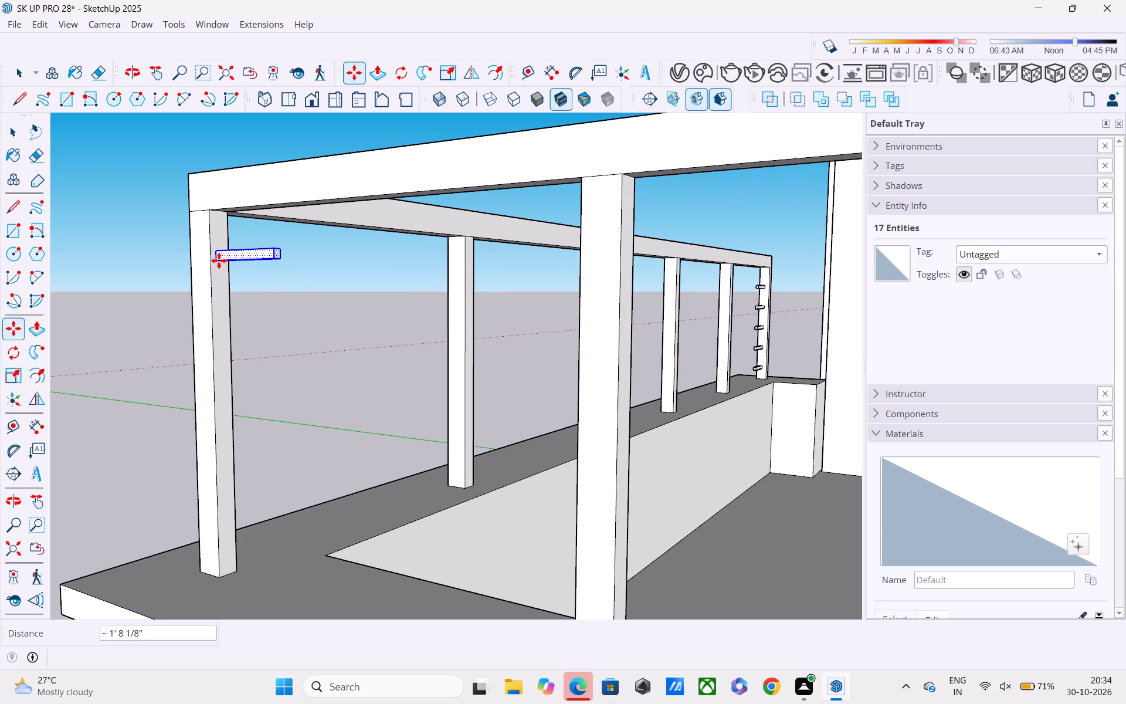
Copy the bar about 1' 11 15/16" down the corner post, dividing the distance into four equal spaces (/4).
left_click(219, 262)
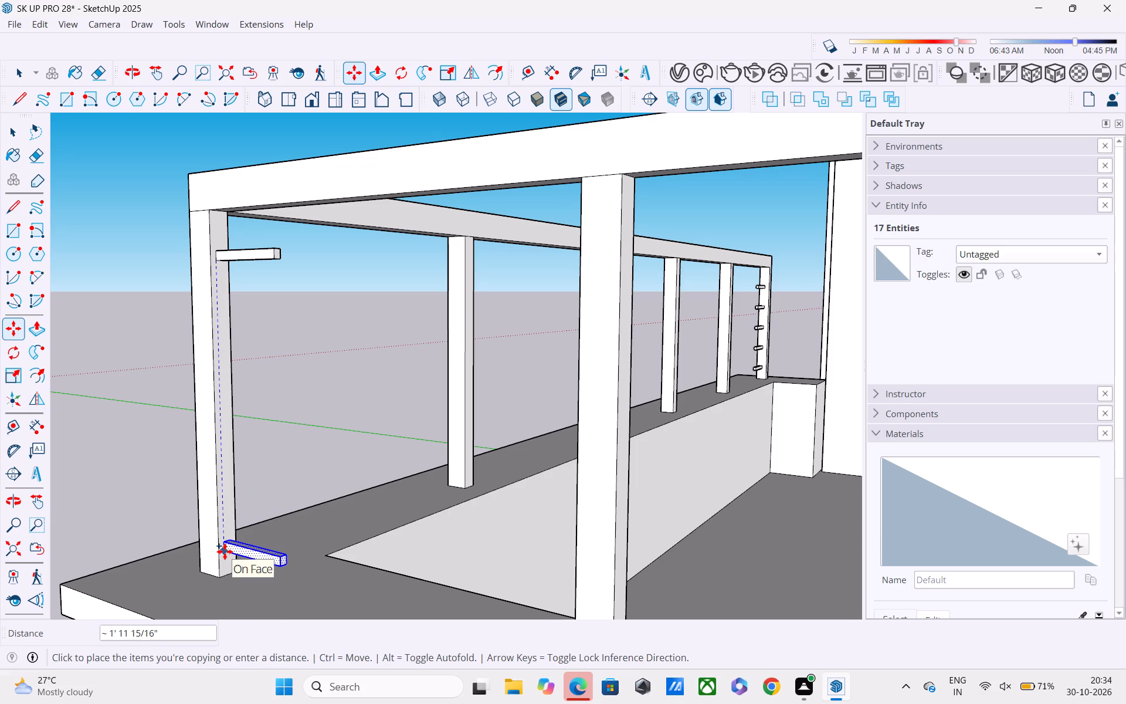
left_click(225, 551)
type("/4")
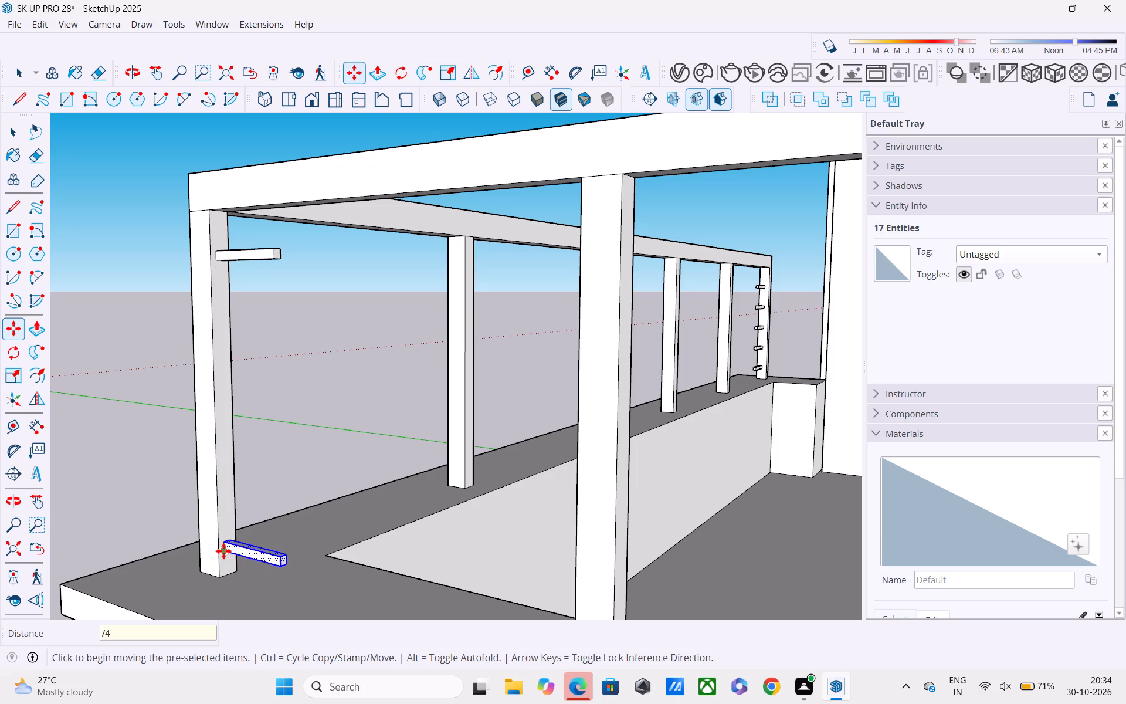
key("Return")
scroll(226, 455, "down", 7)
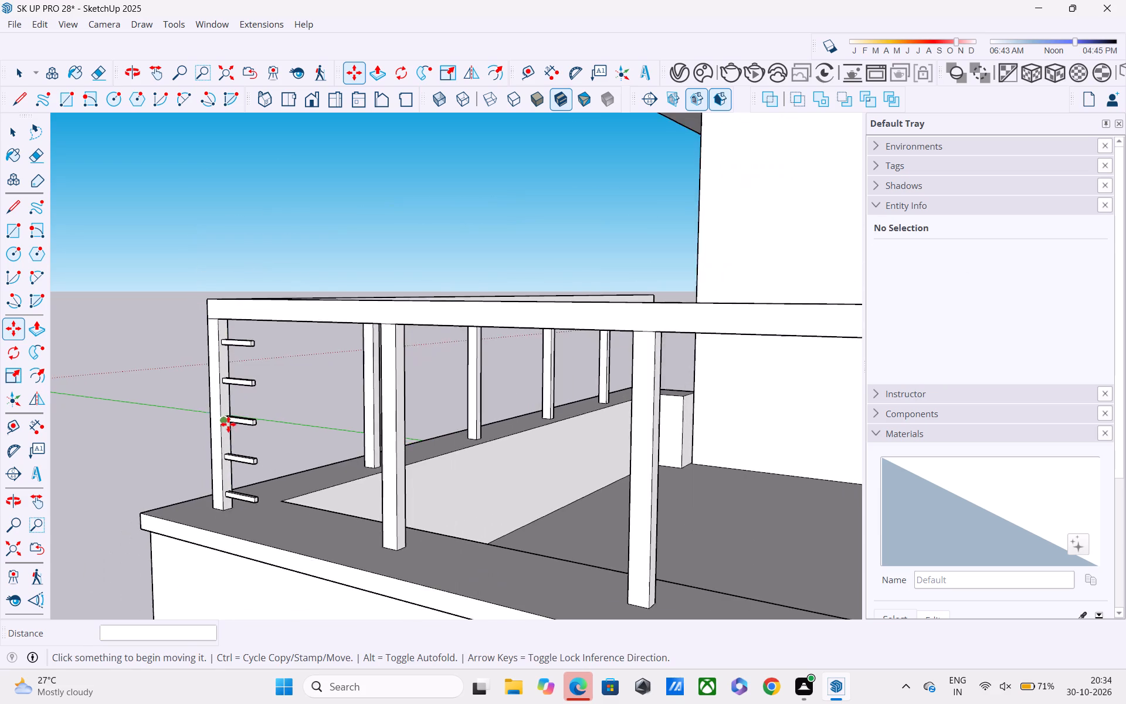
middle_click_drag(263, 433, 625, 456)
scroll(578, 411, "up", 2)
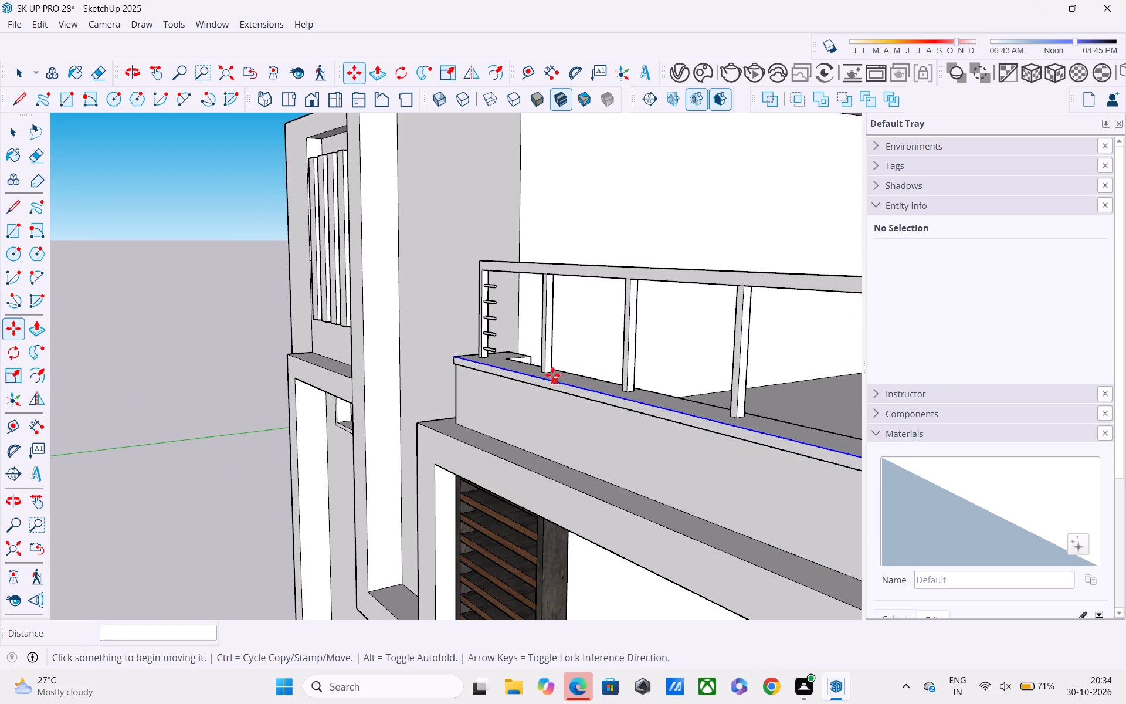
Push/Pull the end face of the top short bar on the end post about 14' 6 1/2" to the corner post.
key("p")
scroll(488, 306, "up", 6)
scroll(524, 268, "up", 6)
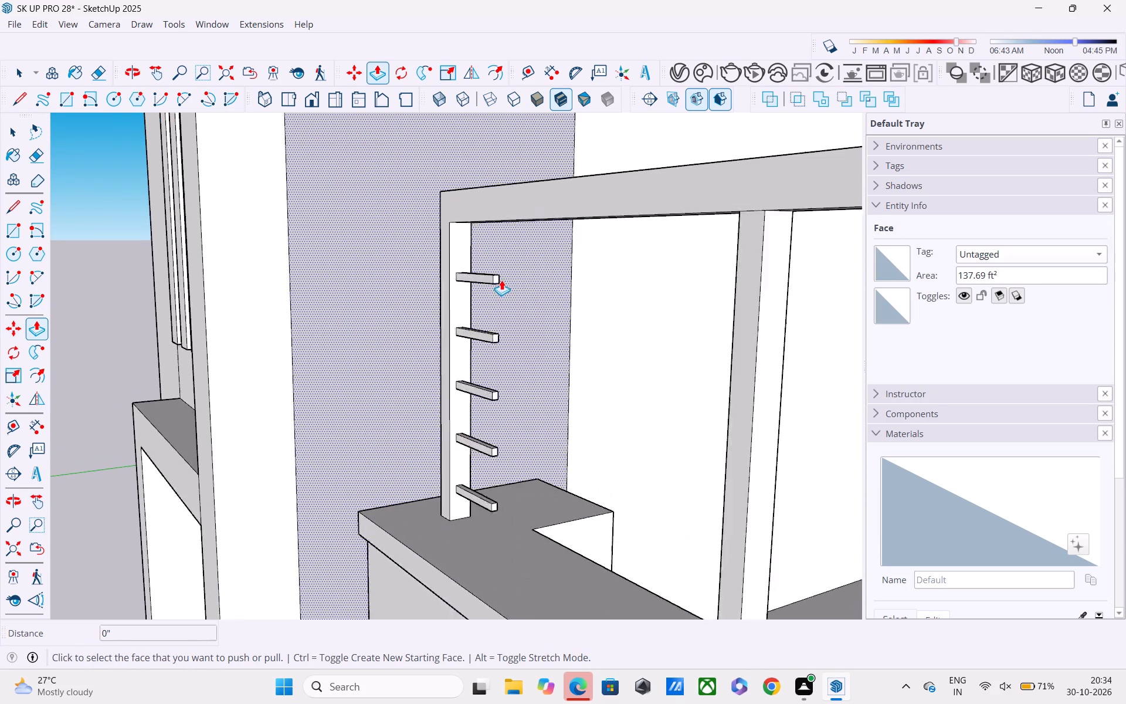
key("space")
scroll(500, 277, "up", 3)
left_click(490, 280)
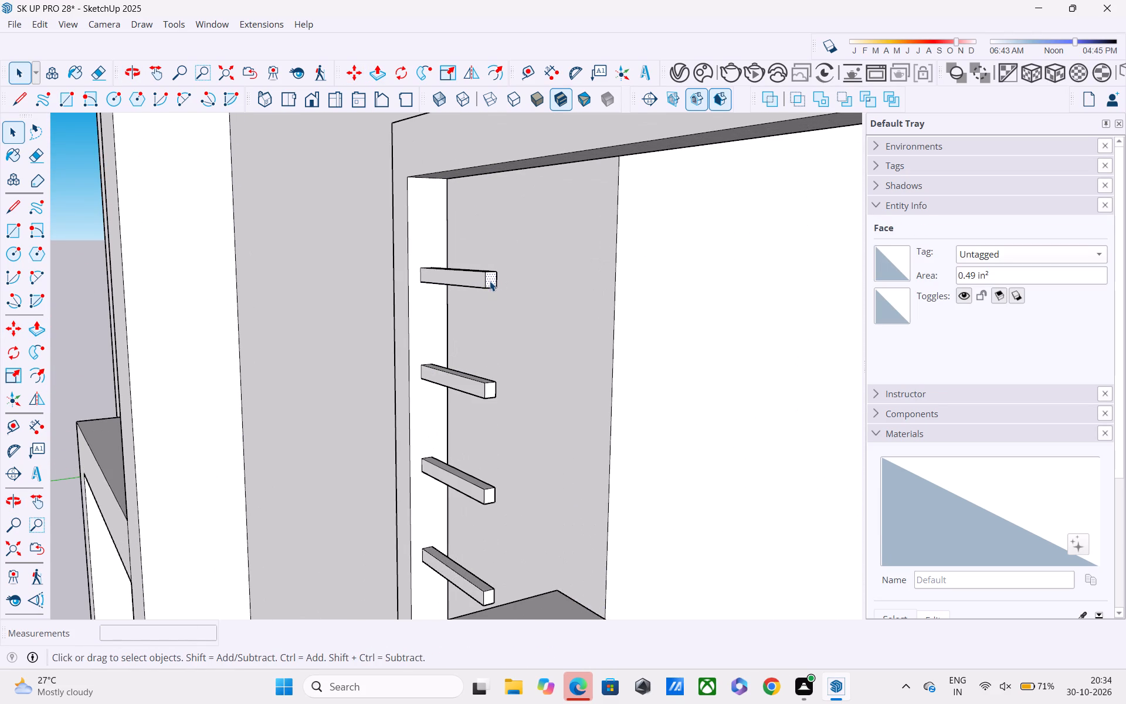
key("p")
scroll(499, 274, "up", 2)
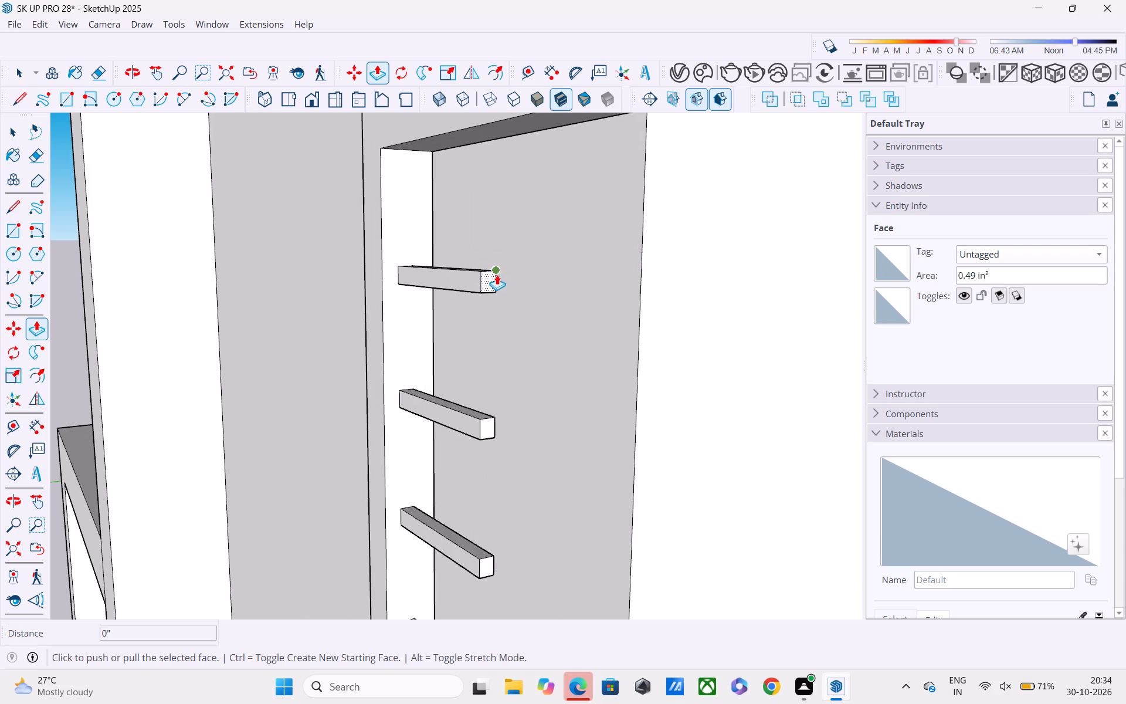
left_click(494, 273)
scroll(534, 331, "down", 10)
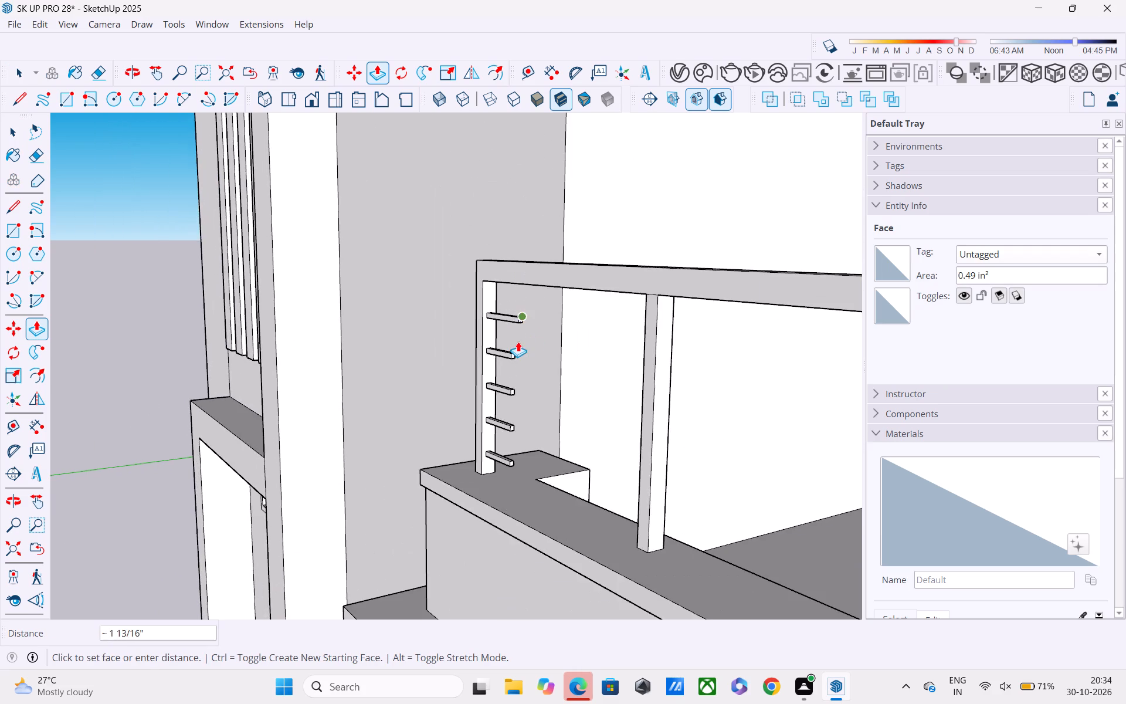
scroll(520, 347, "down", 3)
scroll(433, 321, "up", 1, "shift")
scroll(439, 332, "down", 4)
middle_click_drag(601, 409, 587, 395, "shift")
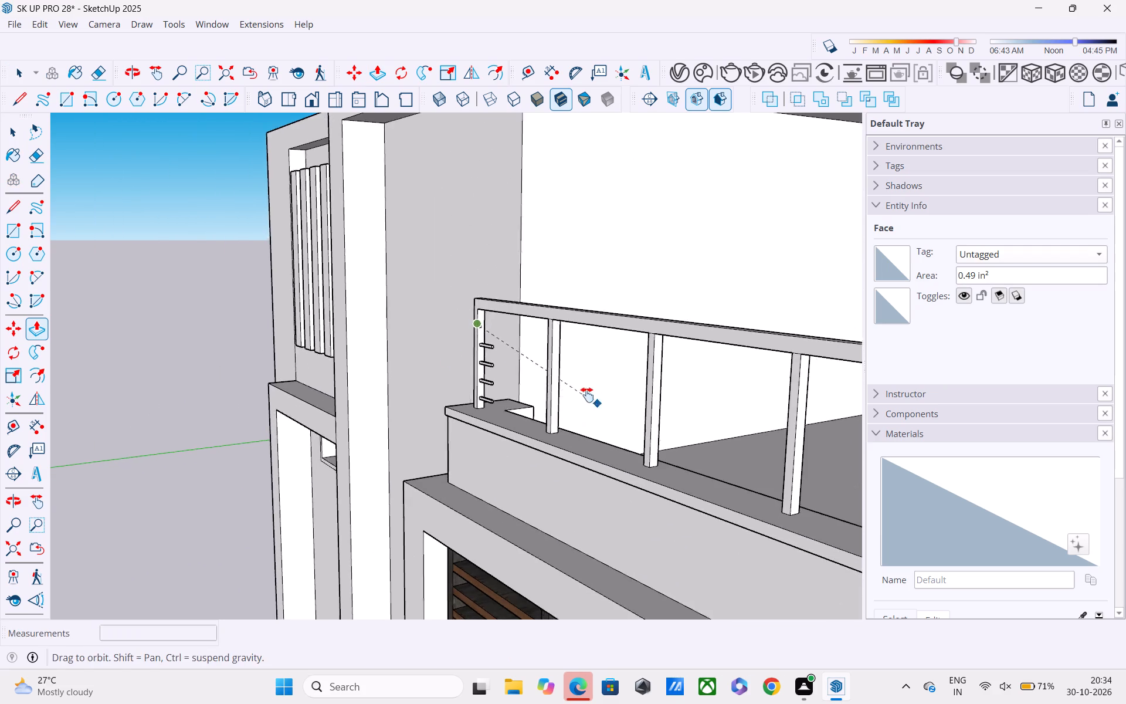
middle_click_drag(587, 395, 457, 306, "shift")
scroll(471, 315, "down", 3)
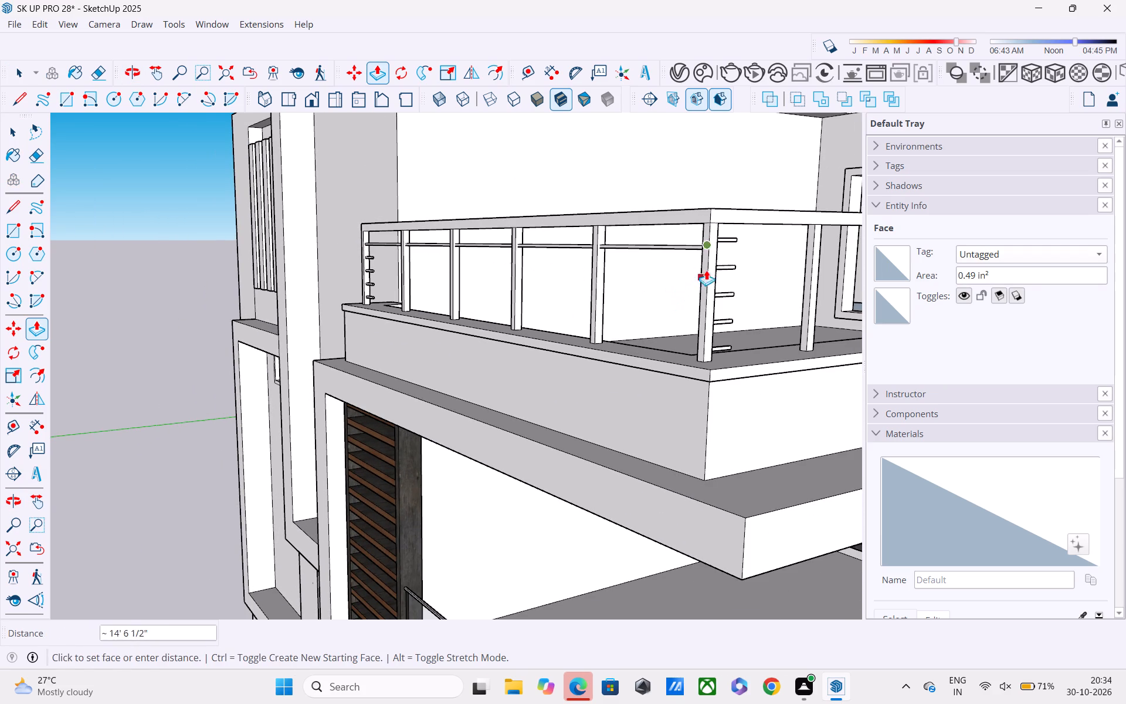
middle_click_drag(711, 257, 753, 297)
scroll(754, 298, "up", 7)
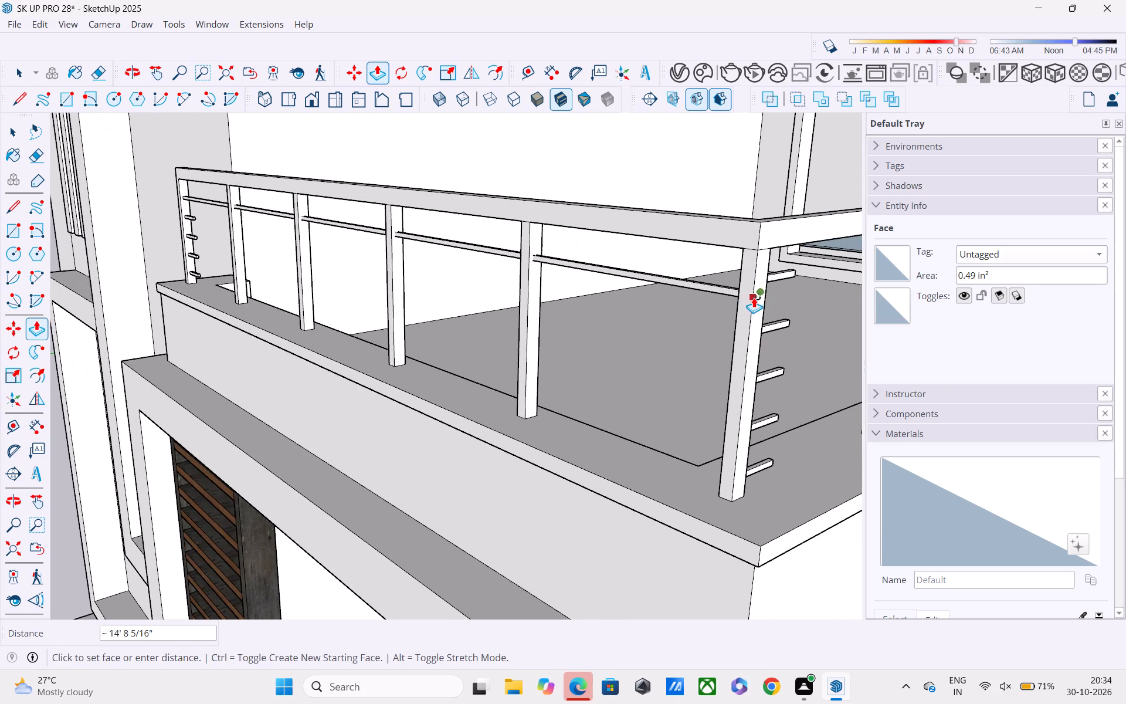
scroll(746, 286, "up", 3)
scroll(745, 285, "down", 1)
middle_click_drag(790, 310, 888, 318)
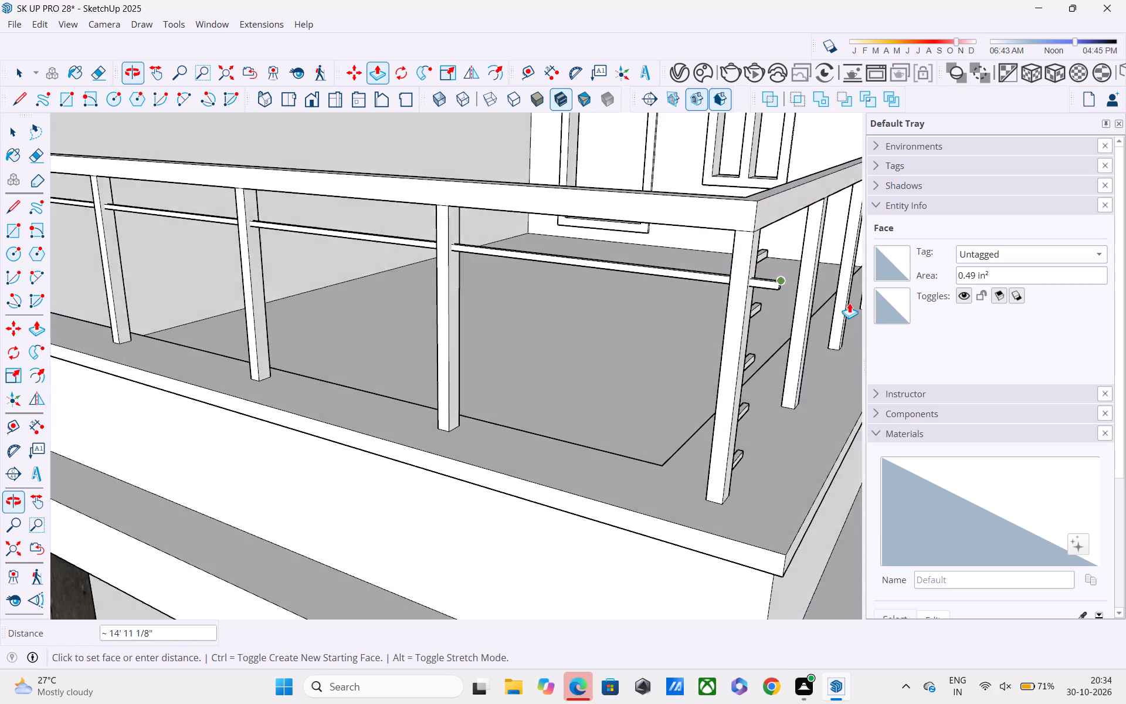
scroll(743, 277, "up", 6)
scroll(722, 268, "down", 4)
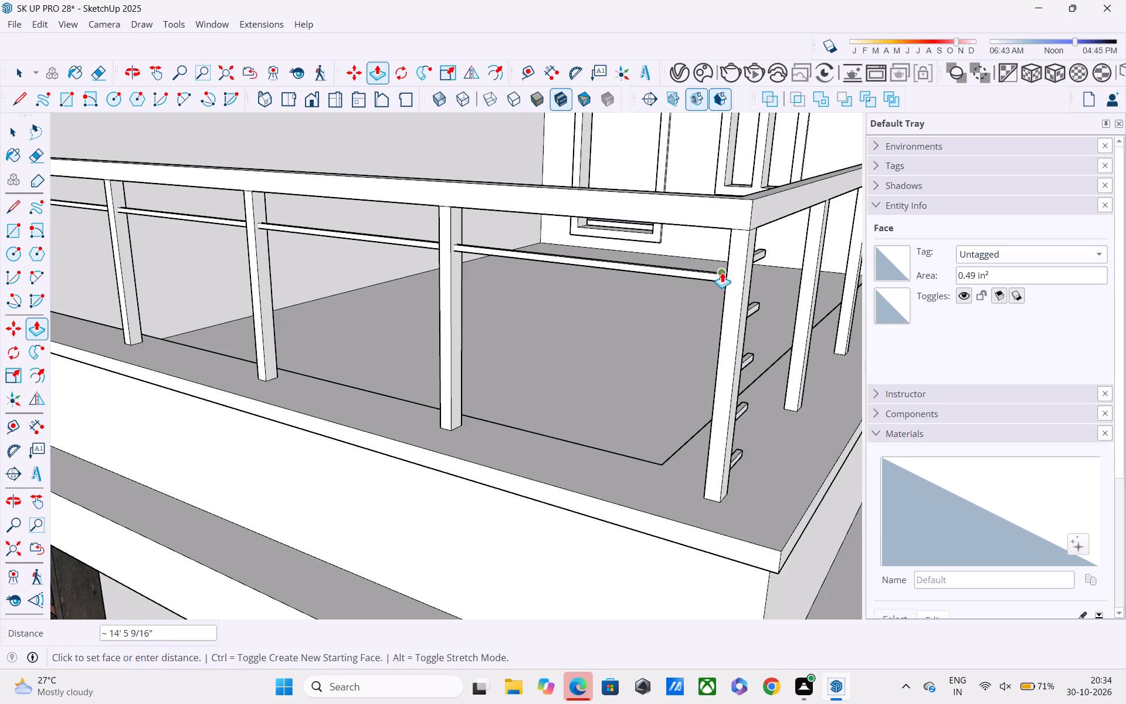
scroll(722, 272, "up", 2)
left_click(725, 285)
Repeat the same Push/Pull distance on the end faces of the four lower short bars on the end post.
scroll(567, 333, "down", 3)
middle_click_drag(567, 331, 645, 379, "shift")
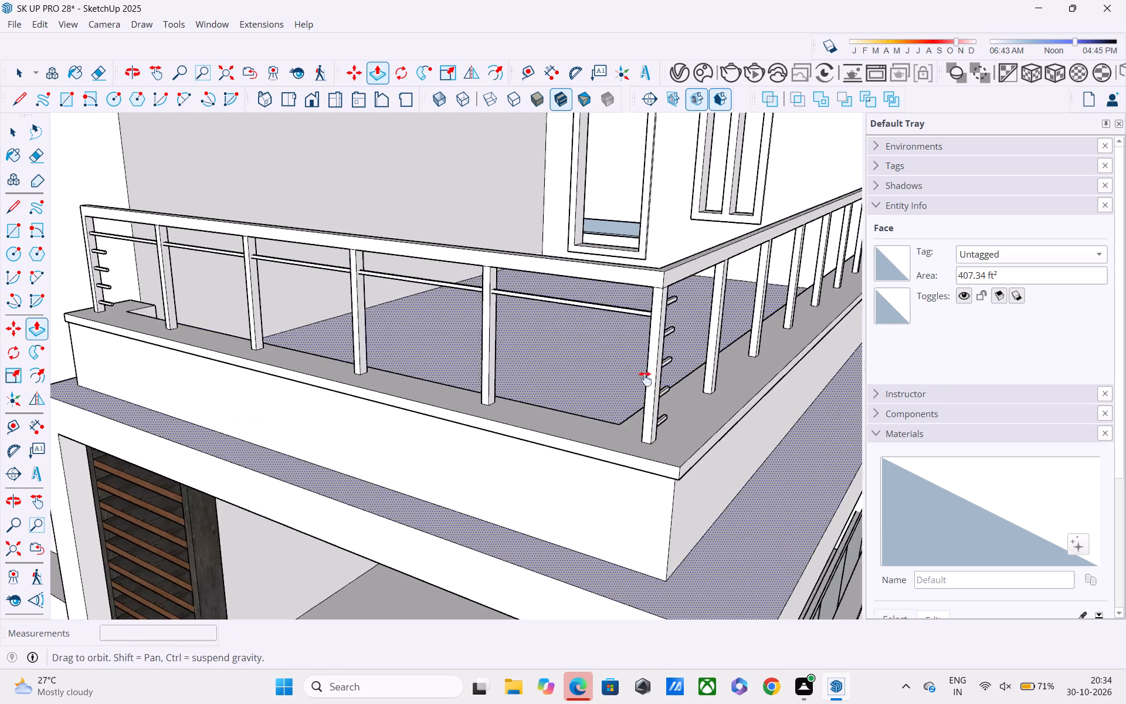
middle_click_drag(645, 379, 761, 439, "shift")
scroll(527, 371, "up", 2)
middle_click_drag(370, 390, 355, 308)
scroll(289, 355, "up", 3)
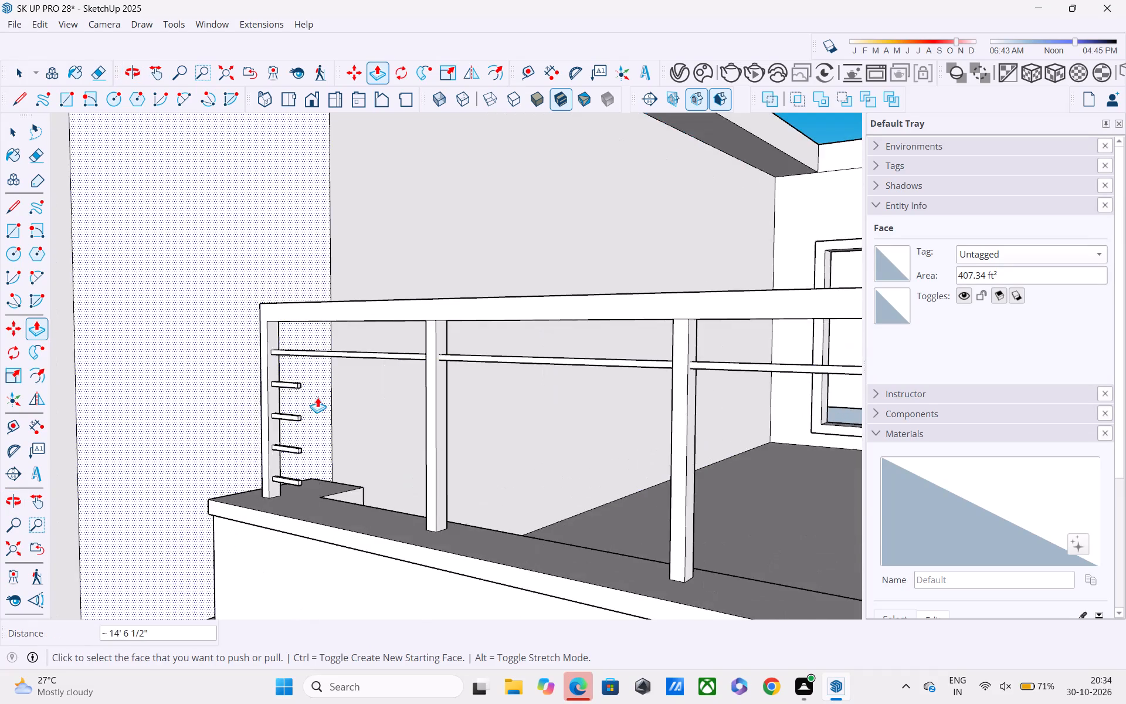
scroll(316, 398, "up", 6)
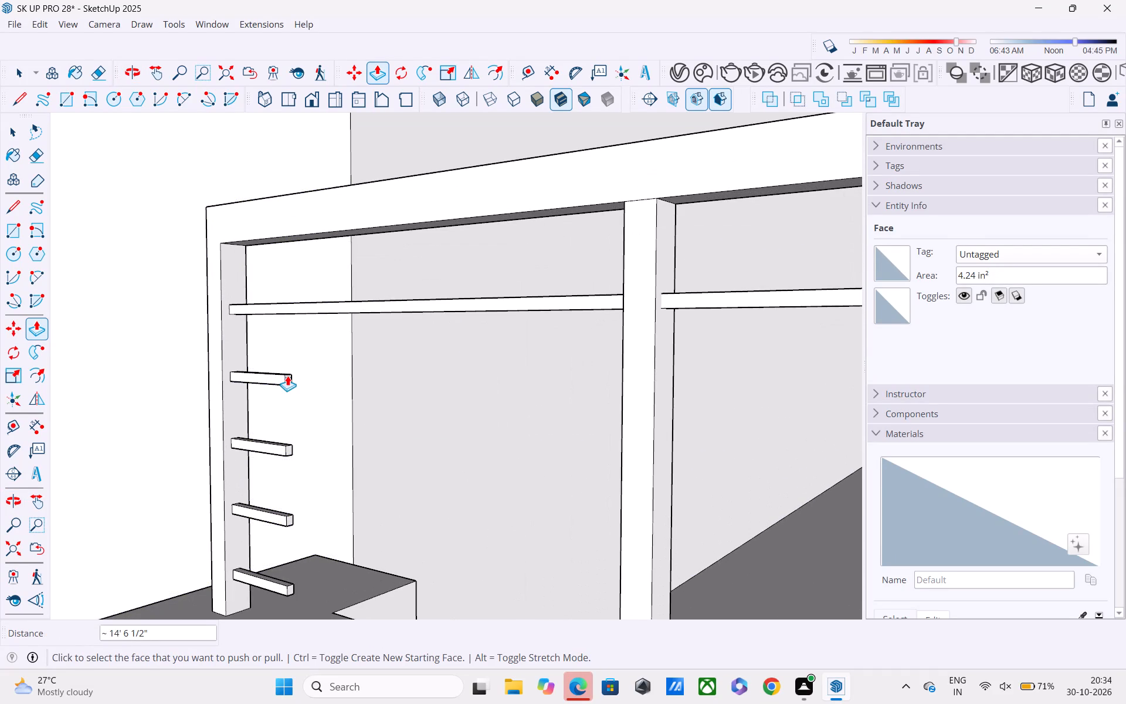
scroll(287, 375, "up", 5)
double_click(290, 378)
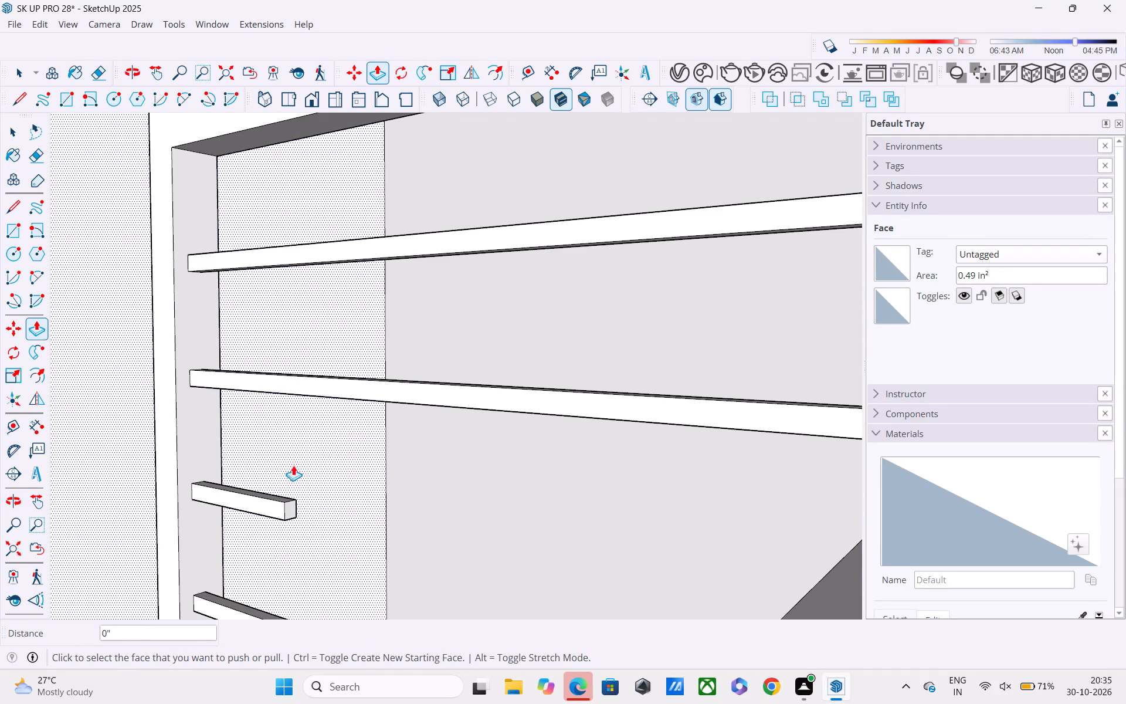
double_click(290, 510)
middle_click_drag(281, 497, 236, 295, "shift")
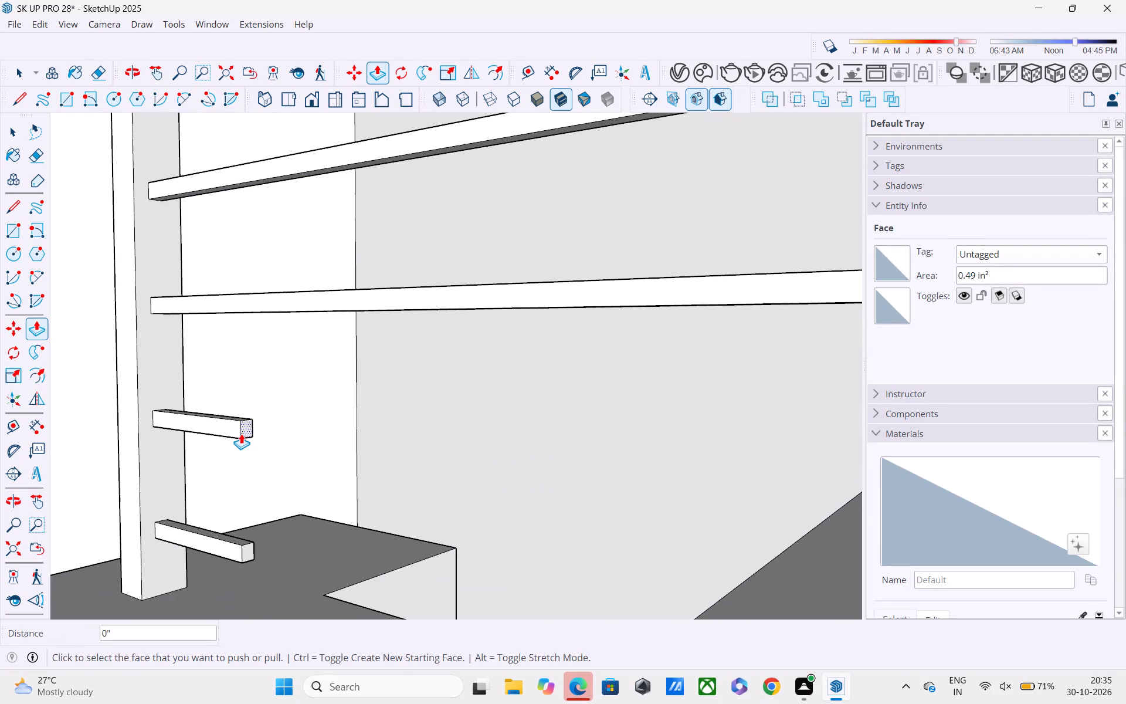
double_click(247, 428)
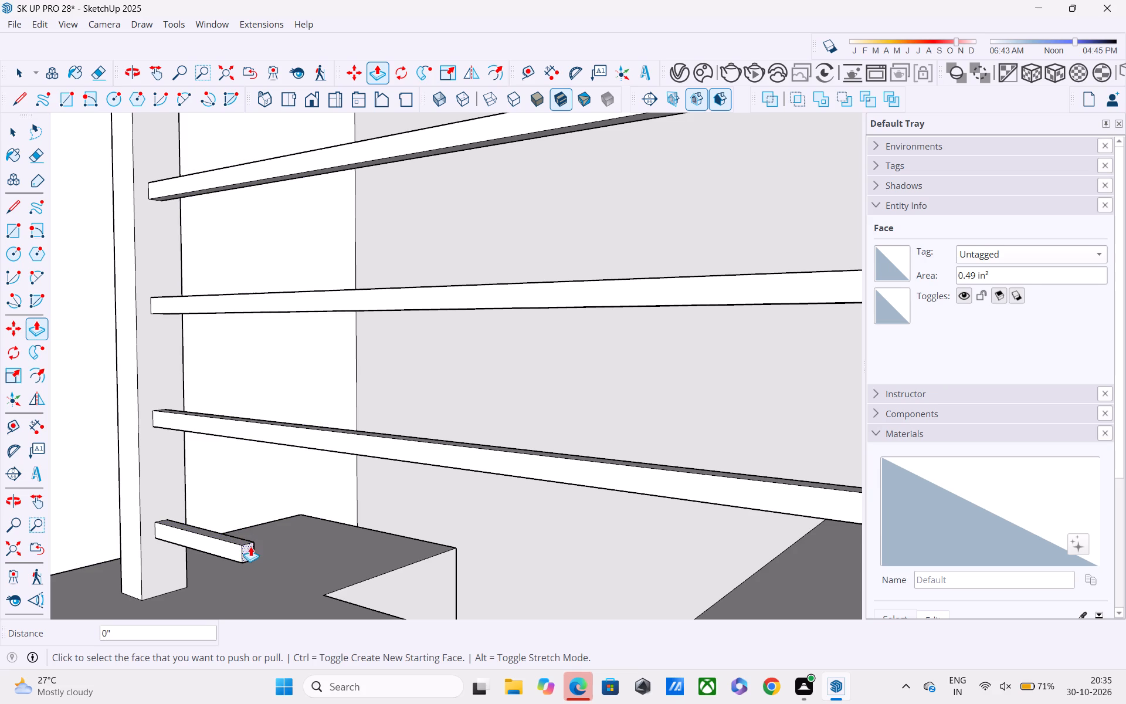
double_click(249, 551)
Push/Pull the top short bar on the corner post about 23' 4 3/16" along the long front railing to the building wall.
scroll(234, 530, "down", 5)
middle_click_drag(238, 537, 190, 408)
scroll(180, 402, "down", 3)
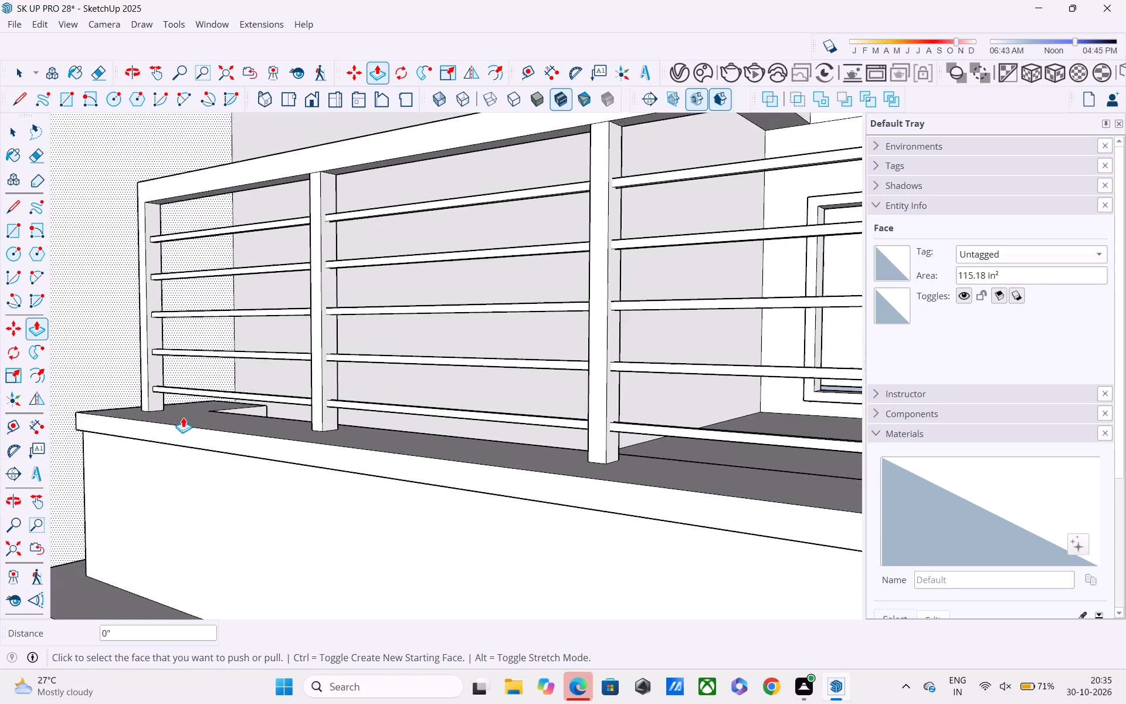
scroll(183, 417, "down", 15)
middle_click_drag(294, 401, 111, 402)
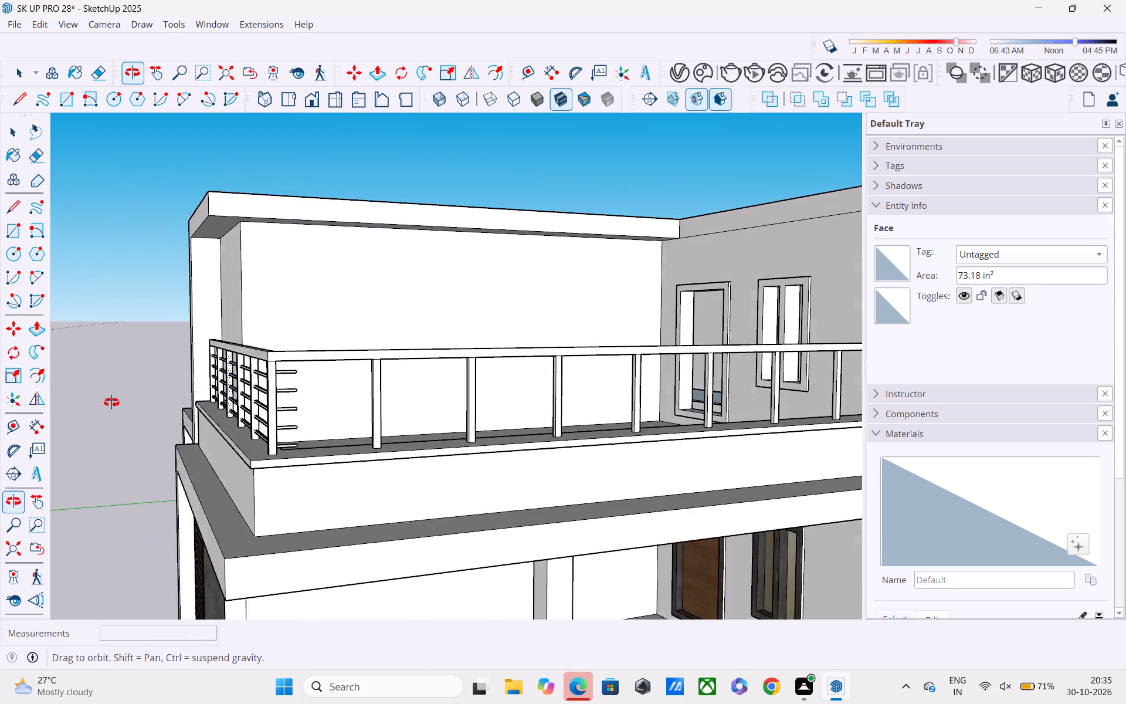
middle_click_drag(111, 402, 109, 402)
scroll(215, 396, "up", 3)
middle_click_drag(332, 332, 229, 340)
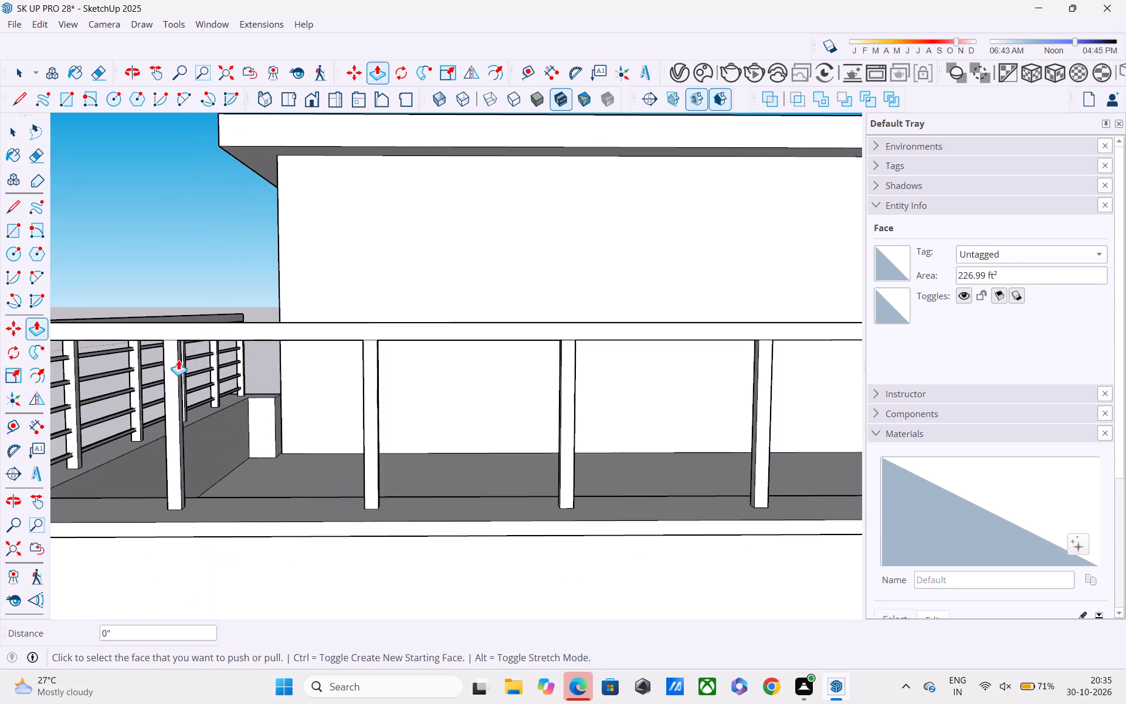
middle_click_drag(192, 369, 390, 363, "shift")
scroll(314, 361, "up", 2)
middle_click_drag(327, 335, 244, 306)
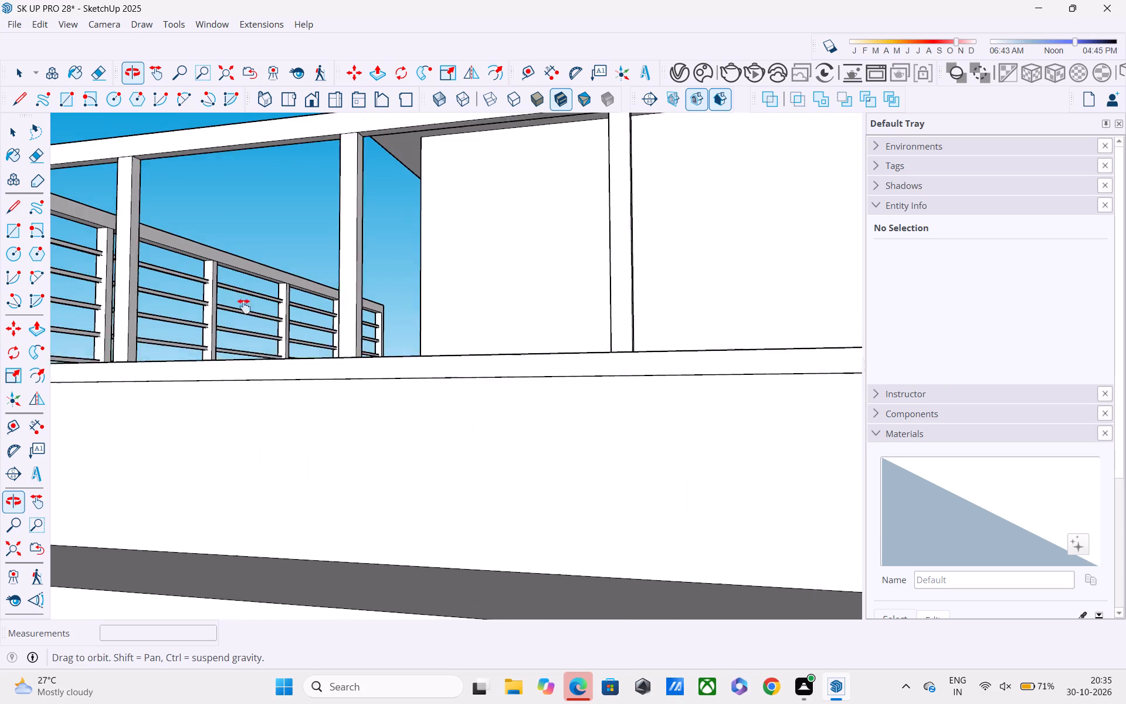
middle_click_drag(244, 306, 364, 384)
scroll(259, 371, "down", 2)
scroll(223, 351, "up", 4)
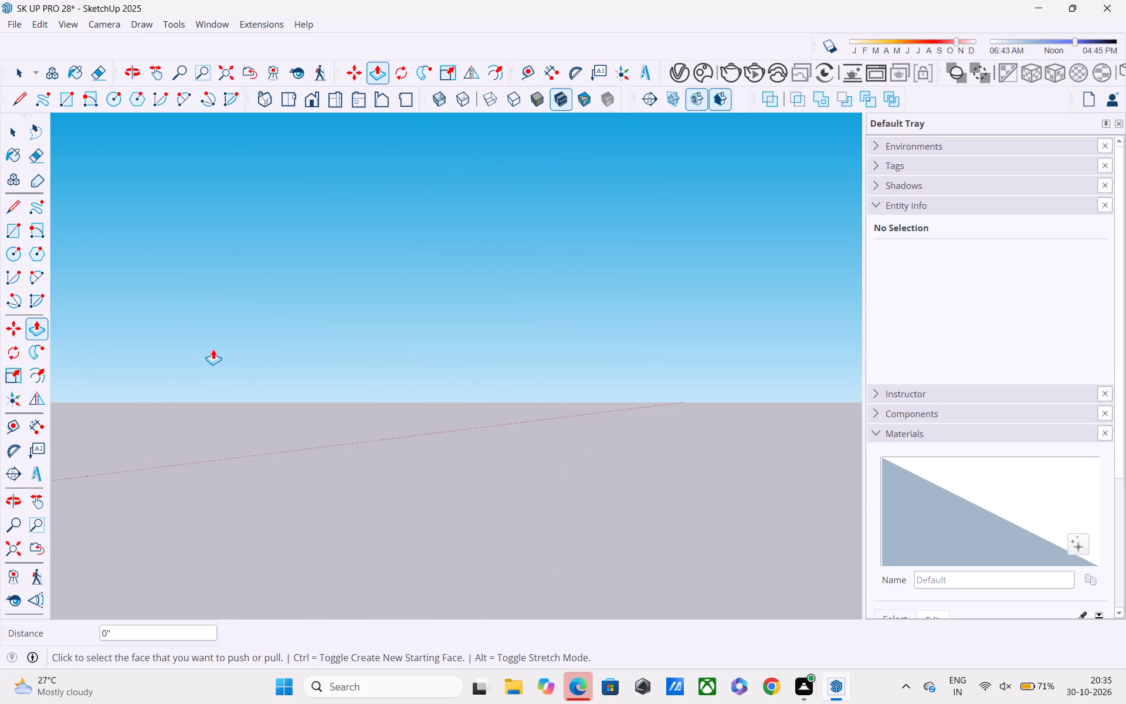
scroll(212, 349, "down", 4)
scroll(196, 350, "up", 3)
scroll(183, 350, "down", 4)
scroll(182, 350, "up", 3)
scroll(169, 345, "down", 3)
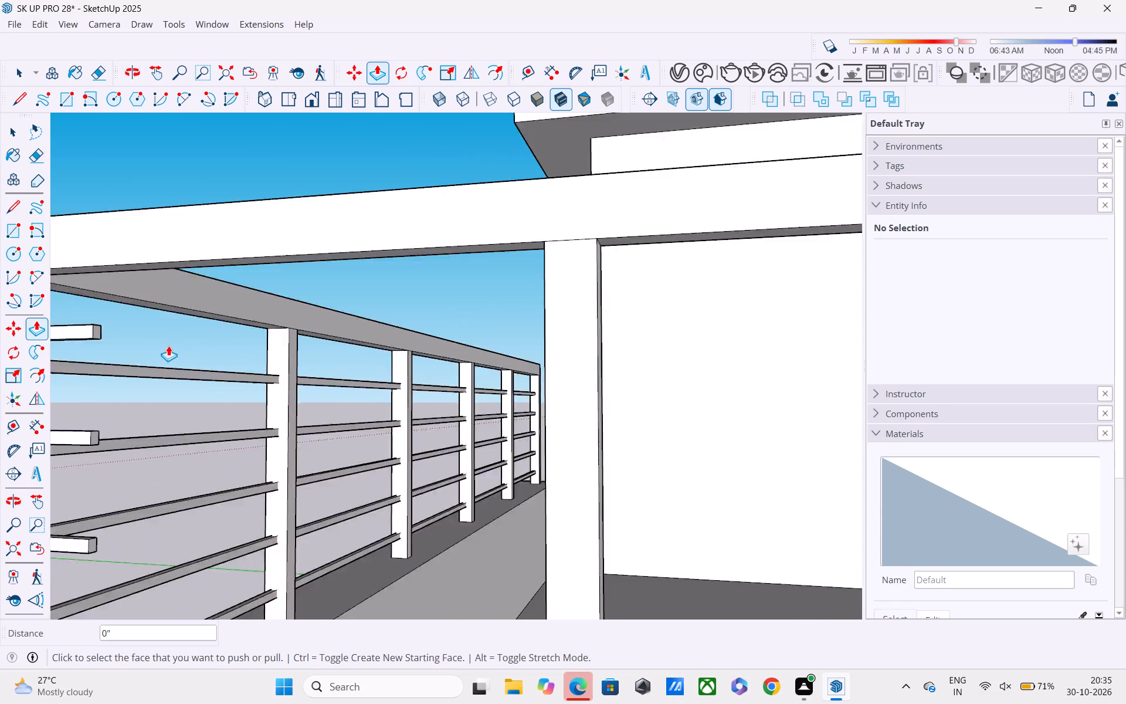
middle_click_drag(177, 350, 320, 337, "shift")
scroll(320, 337, "up", 1, "shift")
scroll(291, 335, "up", 4)
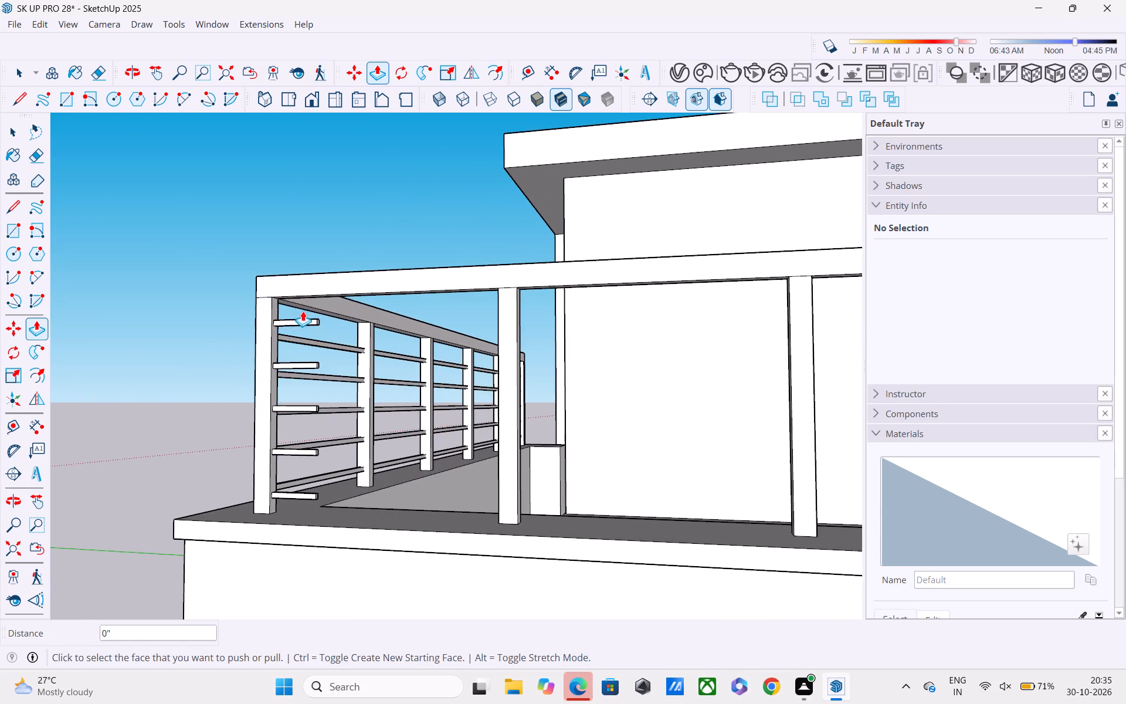
middle_click_drag(303, 310, 255, 299)
scroll(297, 324, "up", 3)
scroll(294, 322, "down", 4)
middle_click_drag(293, 322, 402, 345, "shift")
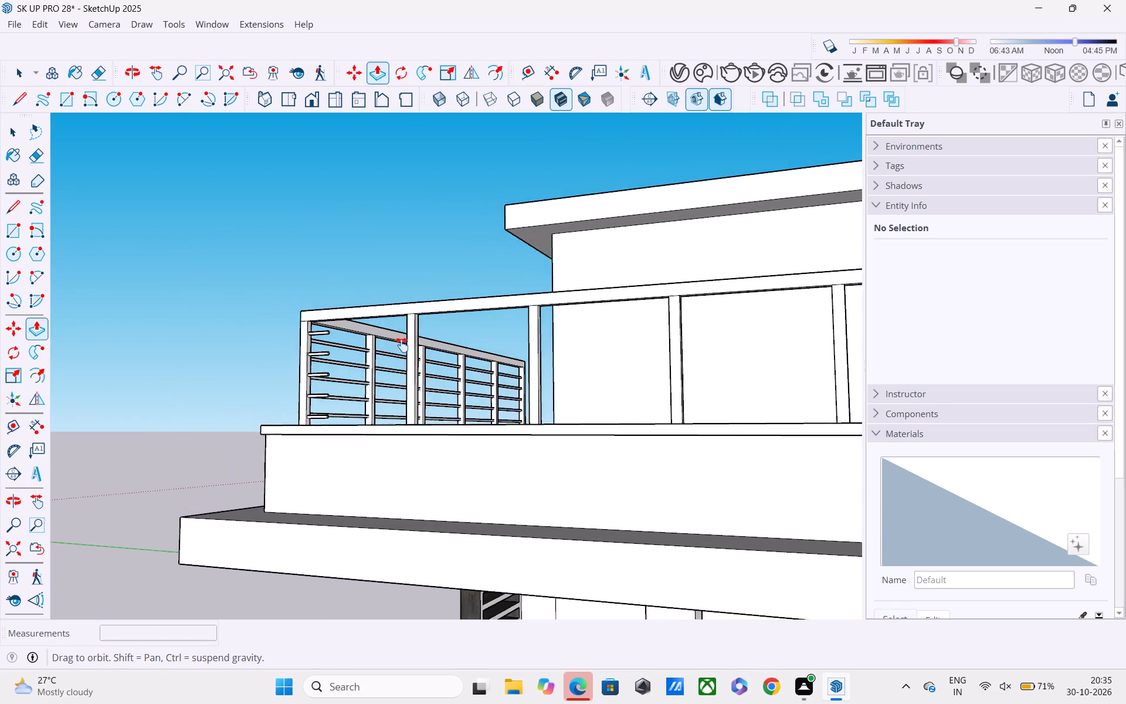
middle_click_drag(402, 345, 537, 340, "shift")
scroll(531, 336, "up", 10)
middle_click_drag(523, 340, 518, 340)
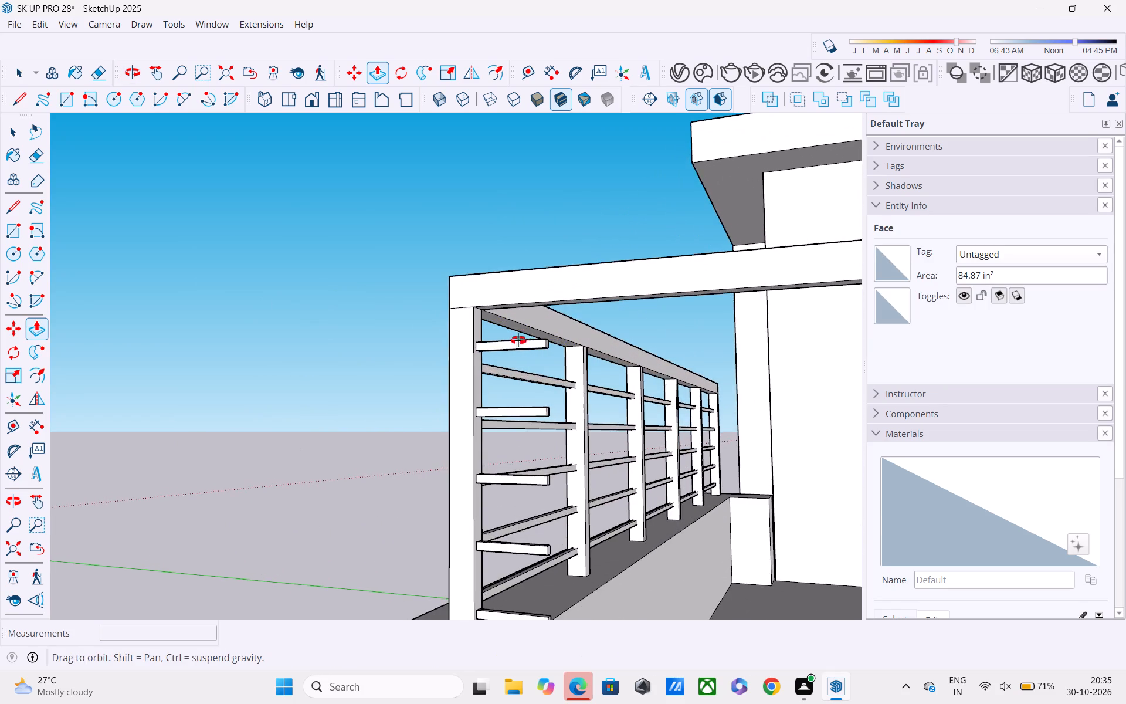
middle_click_drag(518, 340, 407, 295)
scroll(477, 322, "up", 4)
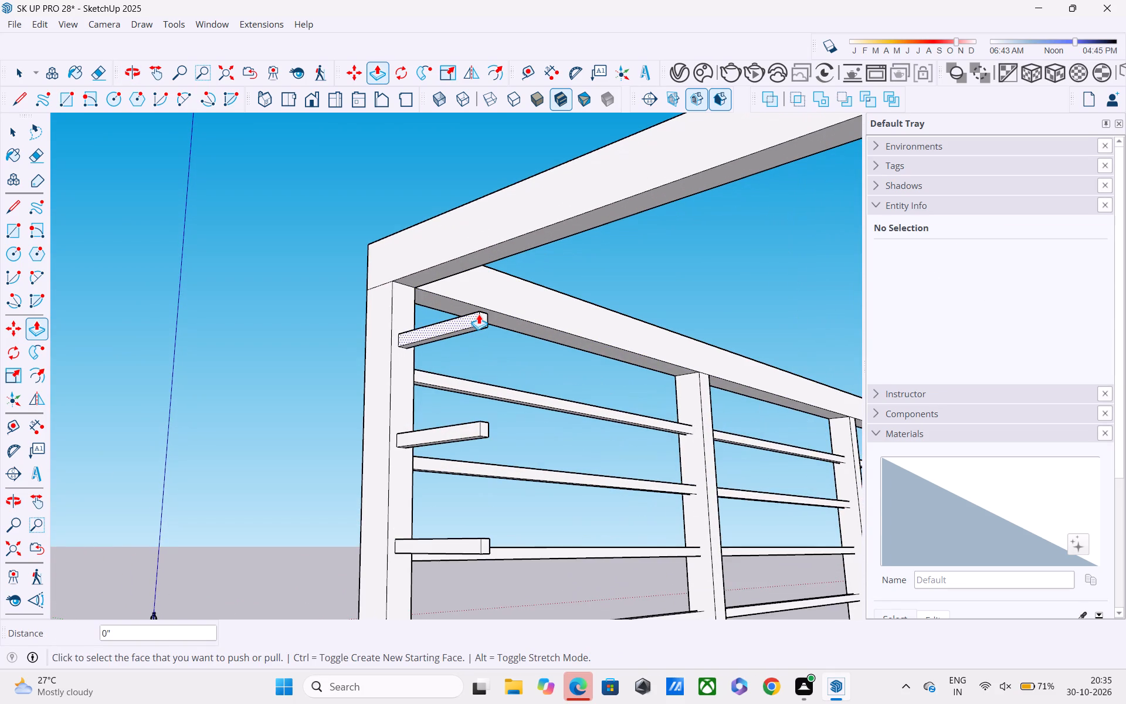
left_click(481, 319)
scroll(608, 356, "down", 4)
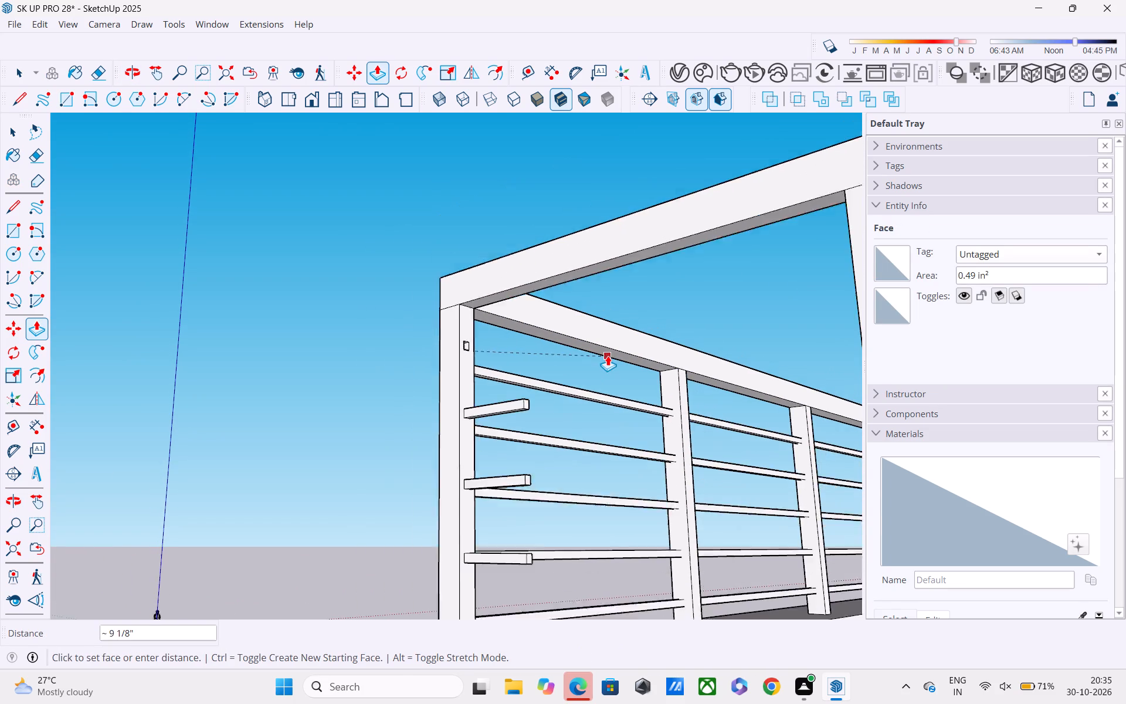
scroll(633, 340, "down", 3)
scroll(681, 331, "down", 3)
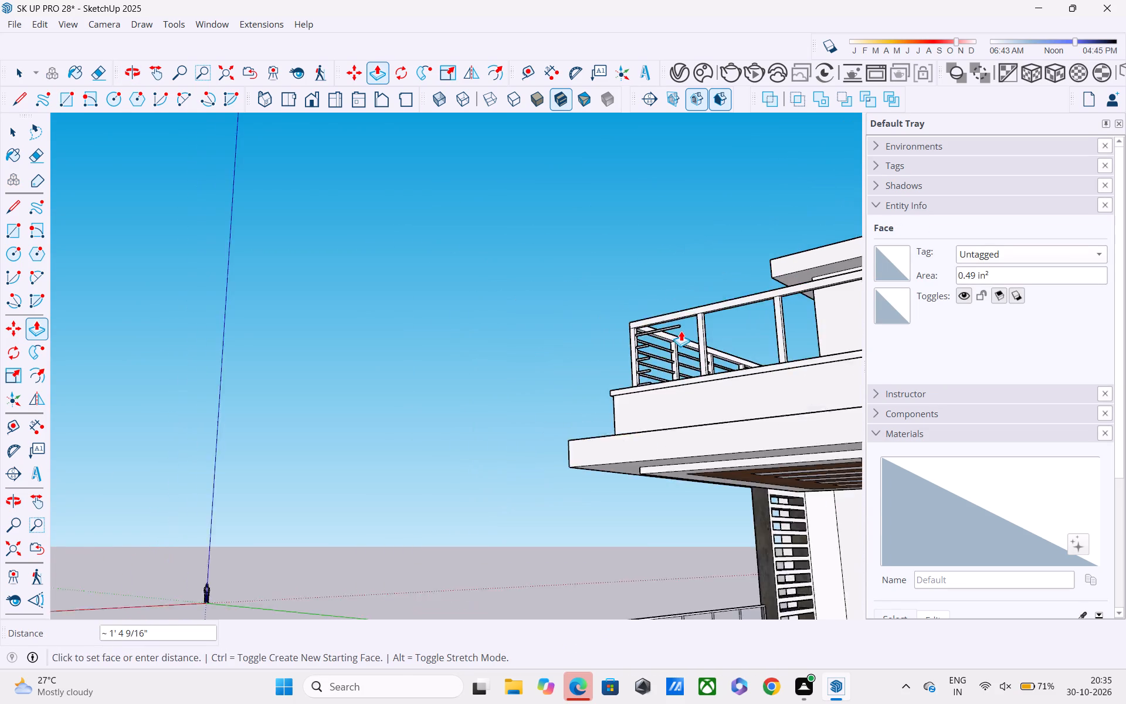
middle_click_drag(681, 330, 426, 424, "shift")
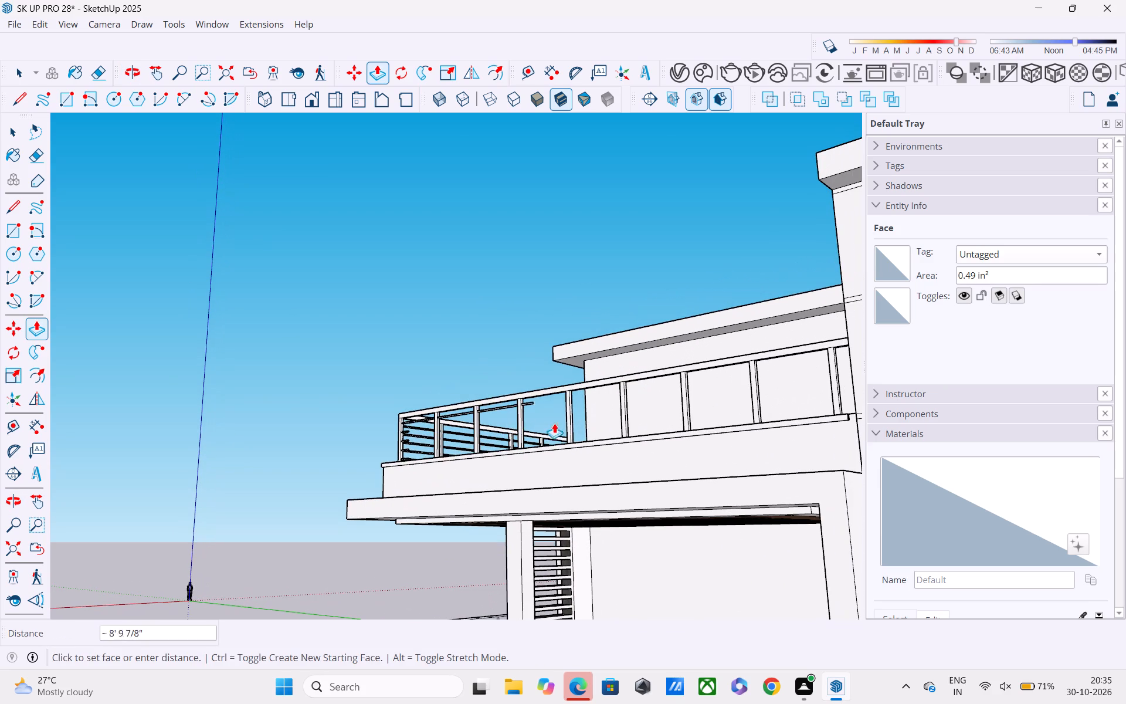
middle_click_drag(699, 414, 528, 427)
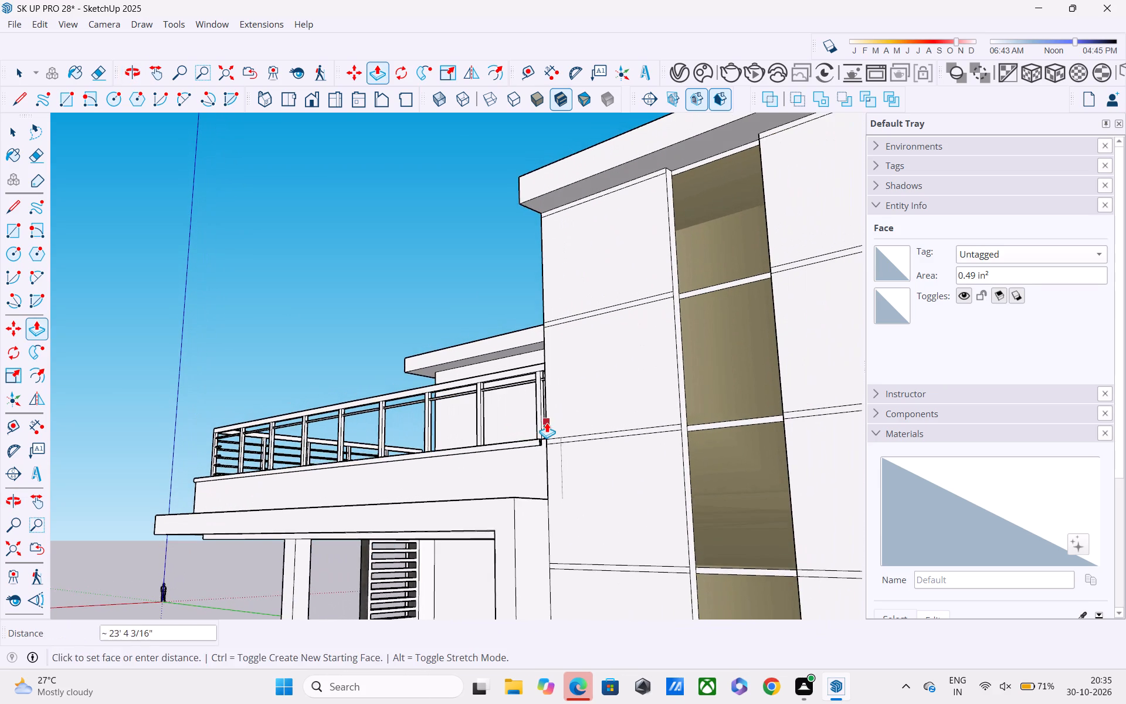
middle_click_drag(551, 423, 778, 512)
scroll(685, 437, "up", 1)
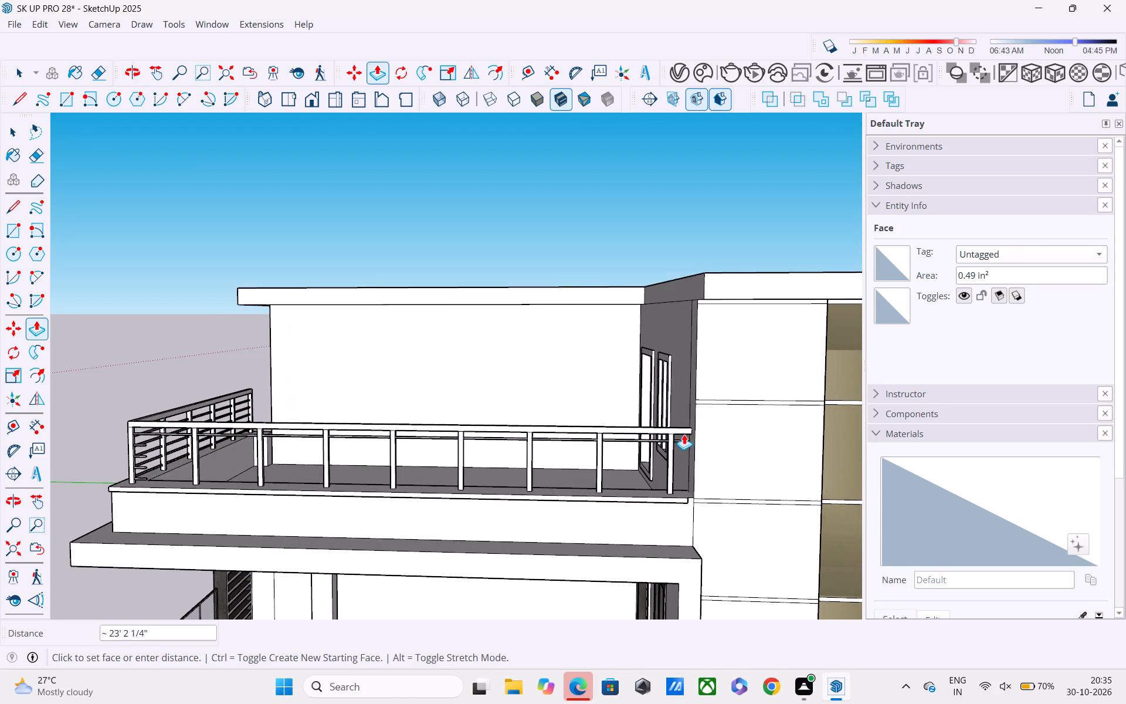
scroll(684, 434, "up", 5)
left_click(697, 458)
Push/Pull the end face of the second short bar on the corner post about 23' 4 3/16" along the front railing to the building wall.
scroll(654, 462, "down", 4)
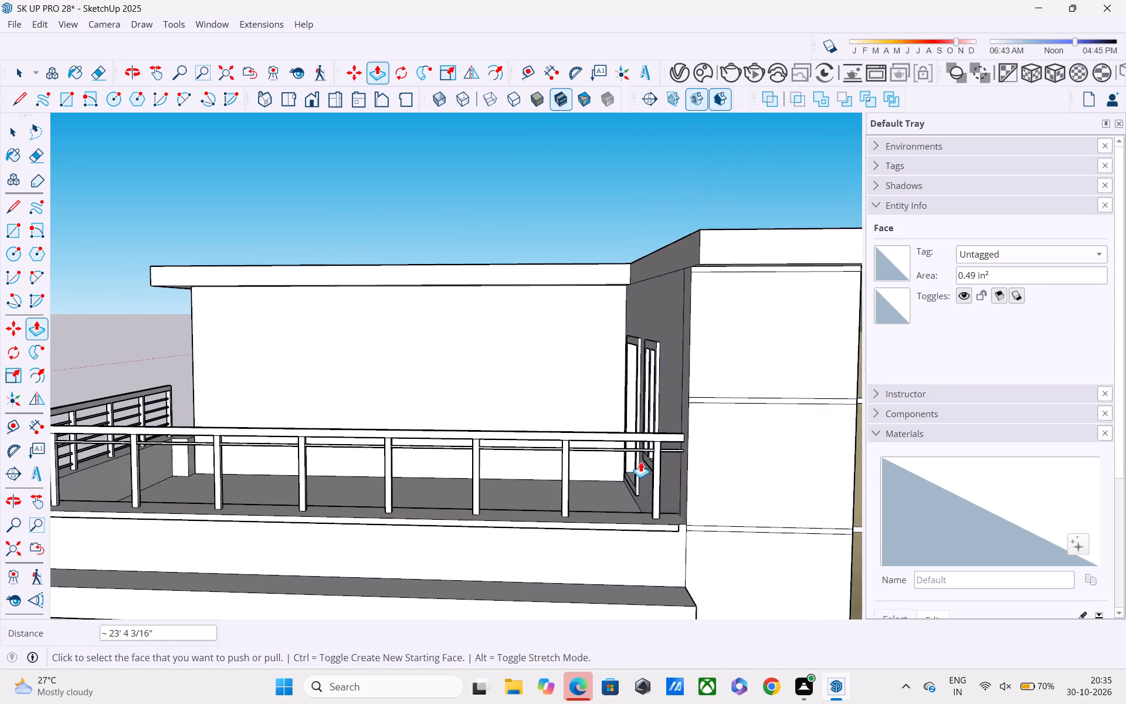
middle_click_drag(550, 459, 830, 413, "shift")
middle_click_drag(582, 428, 649, 480)
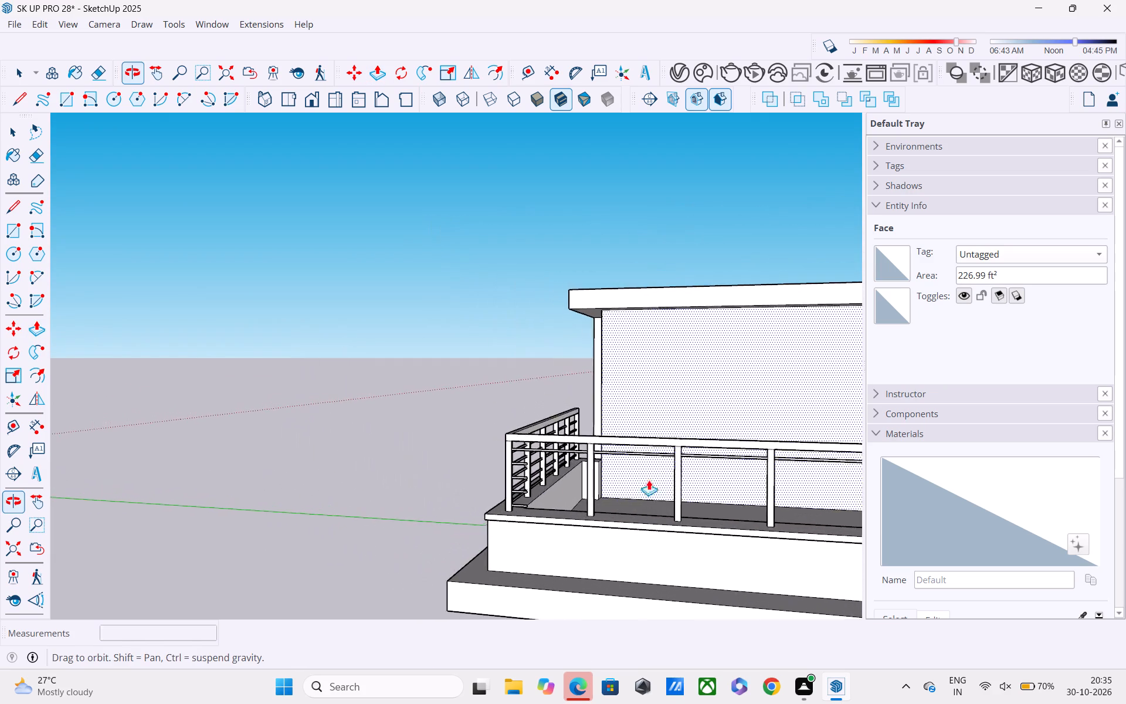
middle_click_drag(649, 480, 651, 480)
scroll(474, 479, "up", 3)
scroll(604, 456, "down", 4)
middle_click_drag(717, 439, 616, 393)
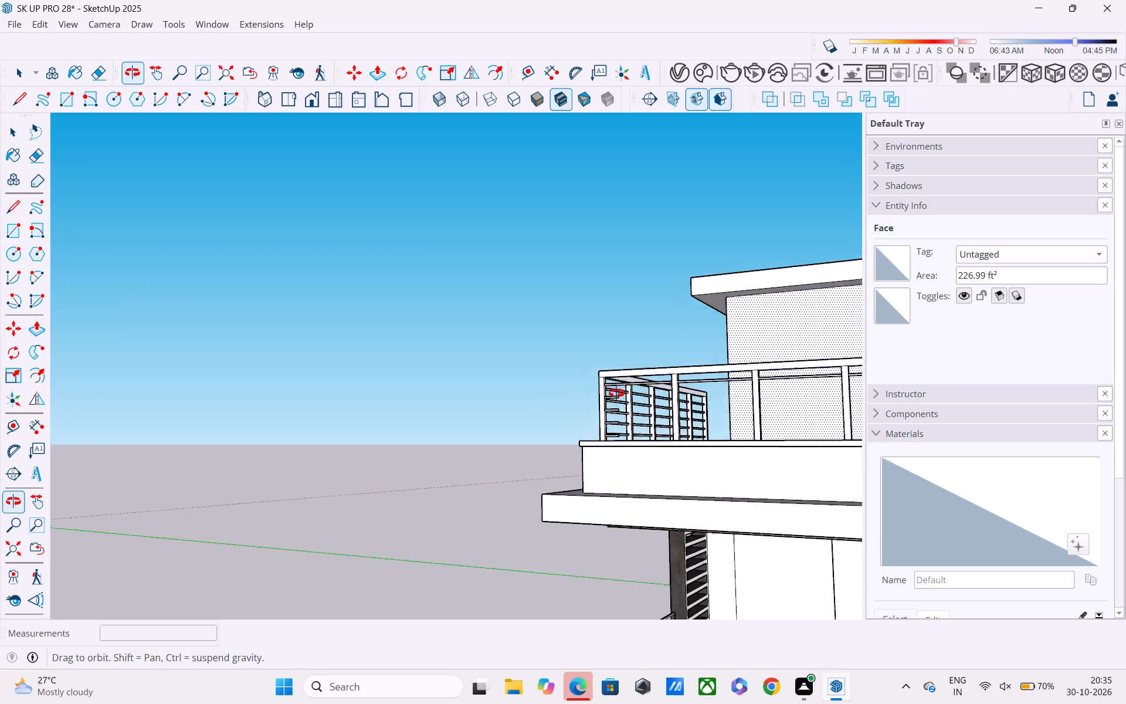
middle_click_drag(616, 393, 585, 383)
scroll(569, 375, "up", 13)
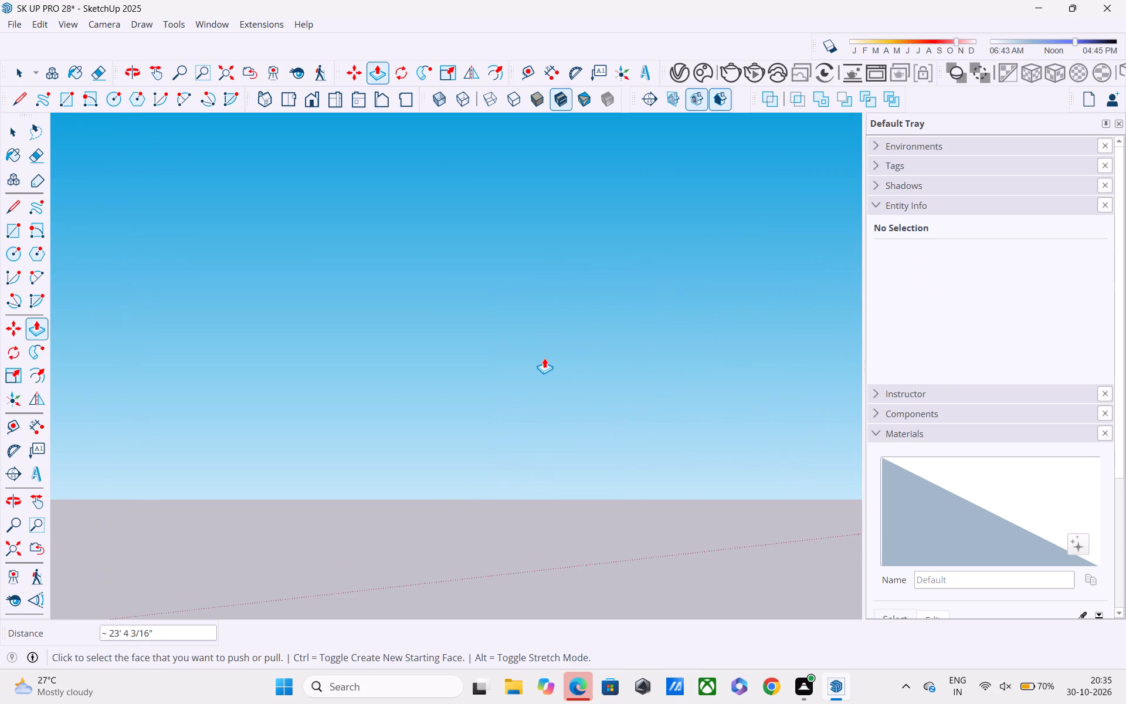
scroll(544, 358, "down", 4)
middle_click_drag(540, 364, 588, 356, "shift")
scroll(552, 352, "up", 2)
scroll(544, 347, "down", 3)
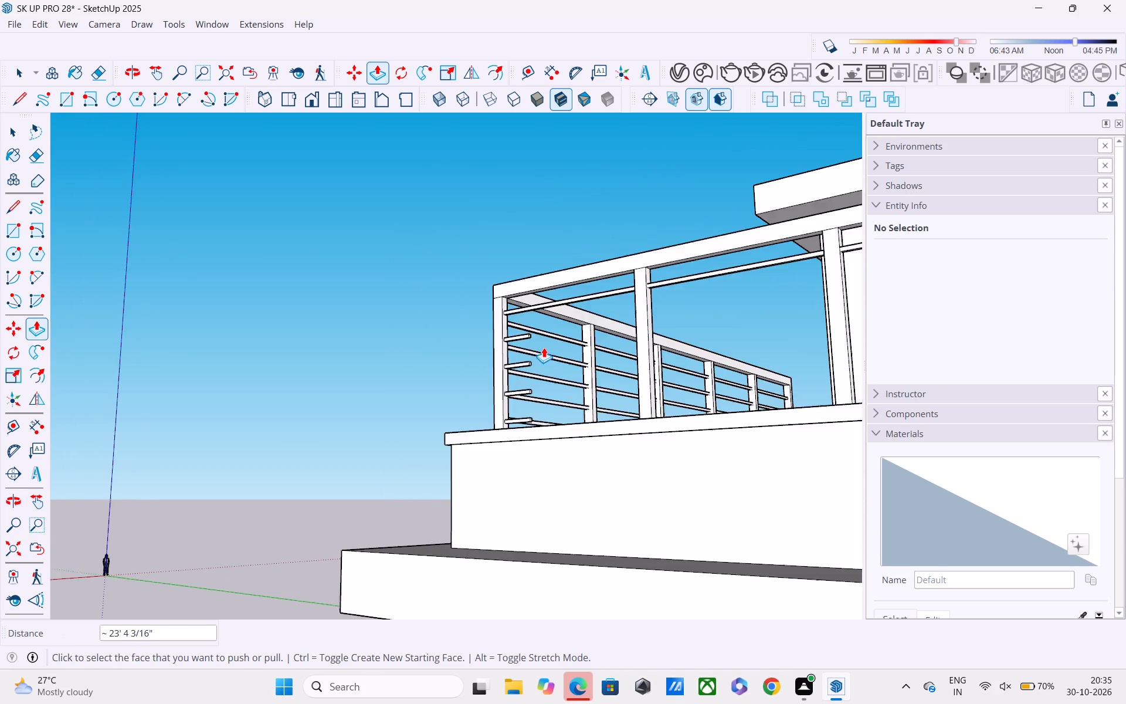
scroll(540, 346, "up", 3)
scroll(533, 340, "down", 3)
middle_click_drag(526, 334, 598, 299, "shift")
scroll(596, 274, "up", 3)
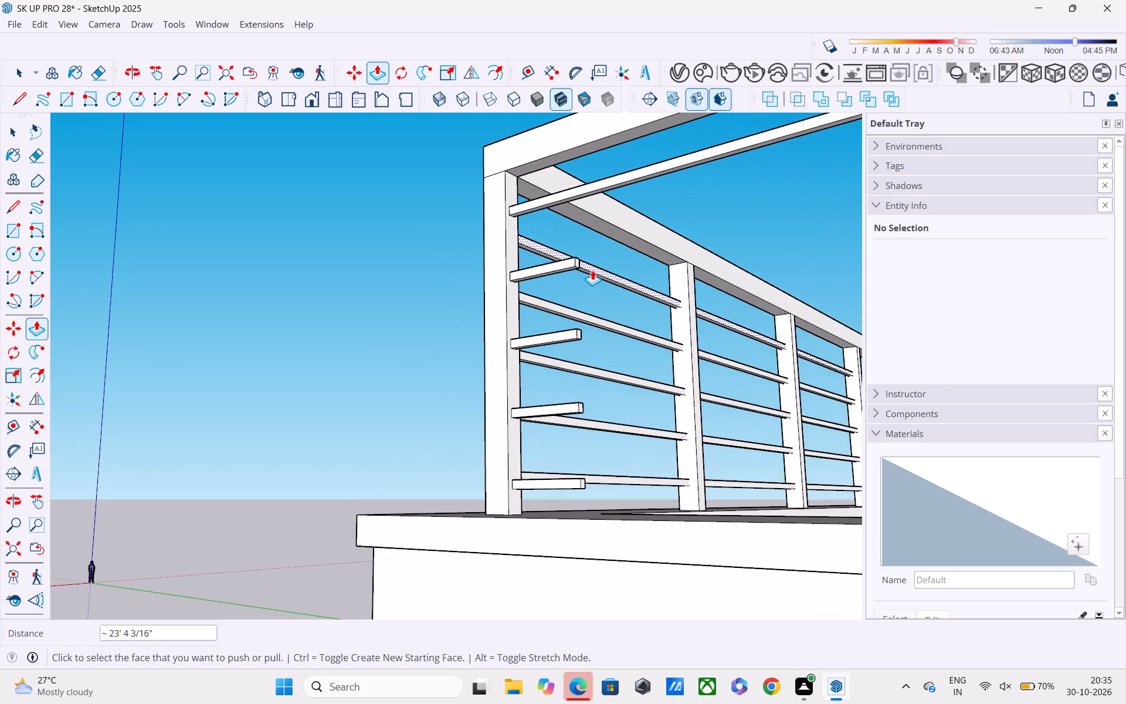
scroll(575, 252, "up", 2)
scroll(574, 266, "down", 3)
scroll(573, 272, "up", 4)
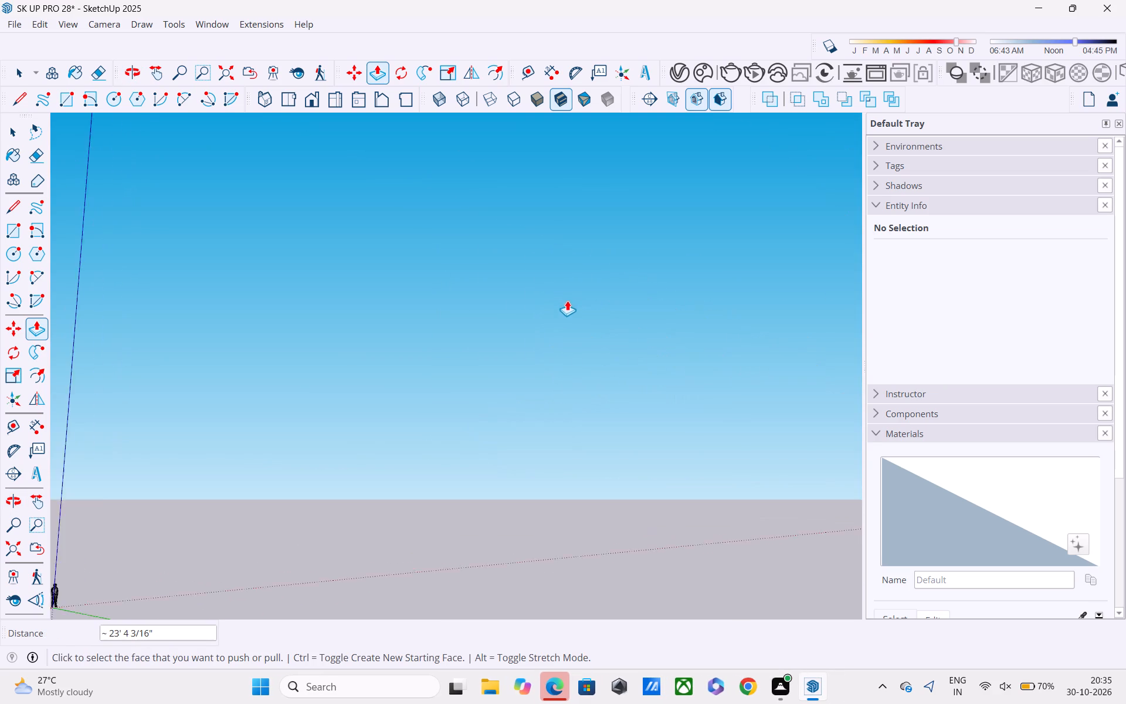
scroll(567, 310, "down", 3)
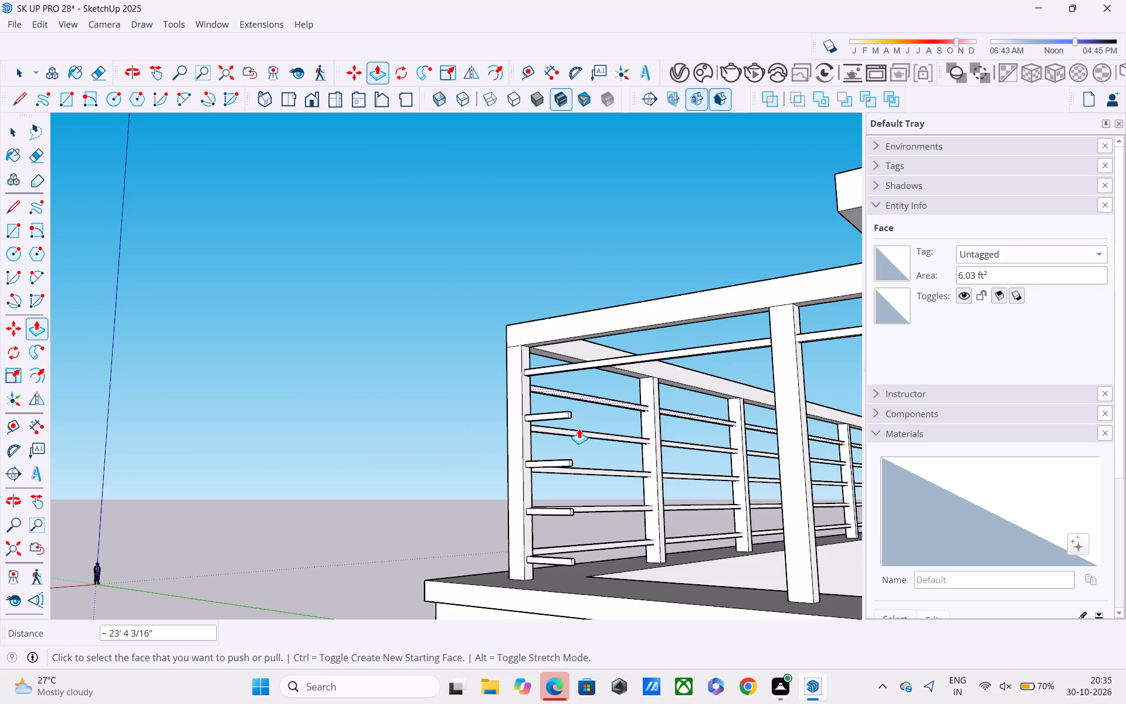
middle_click_drag(579, 427, 564, 330)
scroll(558, 316, "up", 1, "shift")
middle_click_drag(562, 299, 595, 478, "shift")
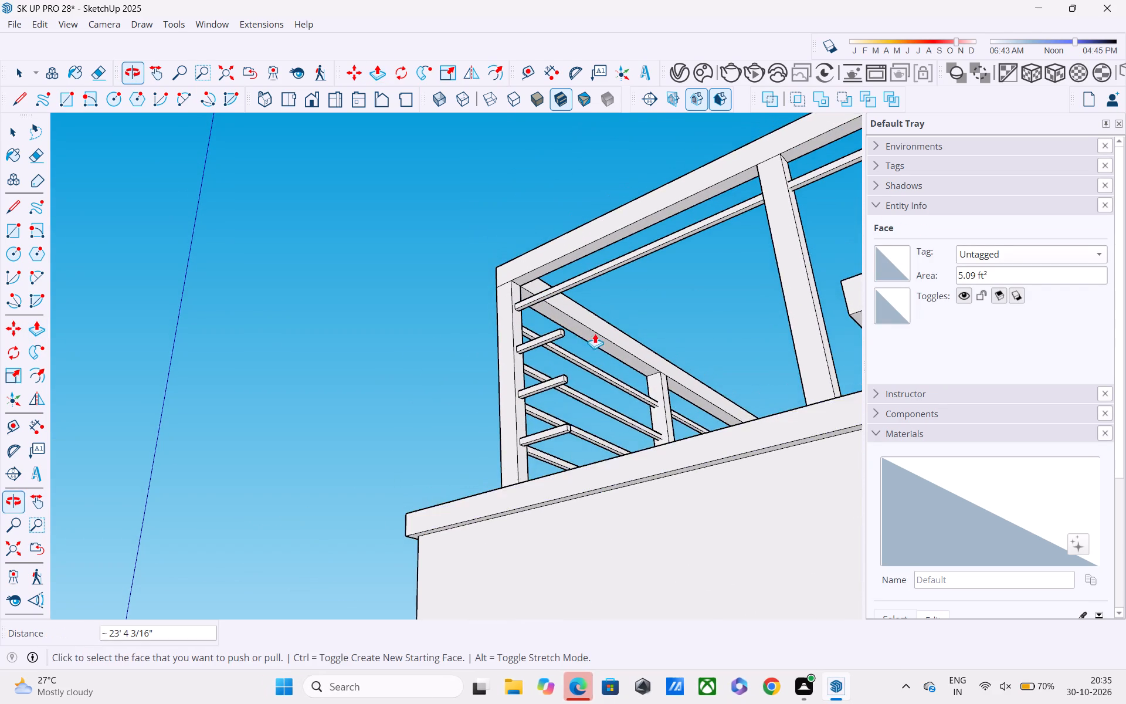
scroll(592, 330, "up", 6, "shift")
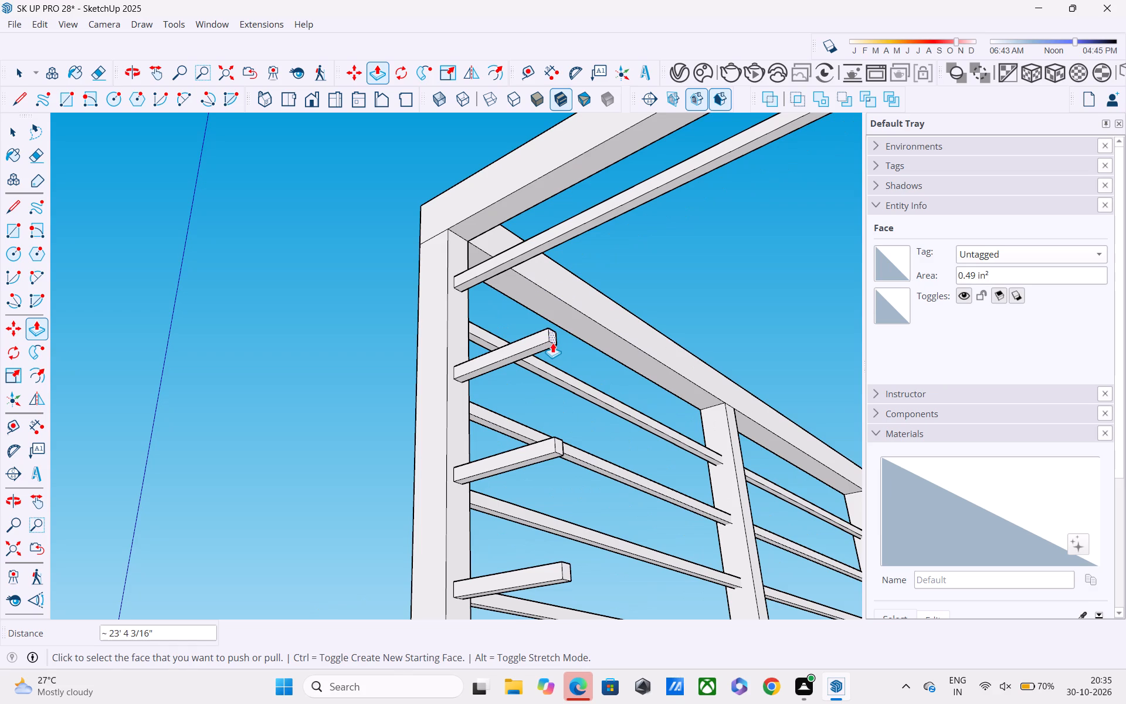
left_click(552, 343, "shift")
scroll(616, 343, "down", 9)
middle_click_drag(650, 320, 632, 338)
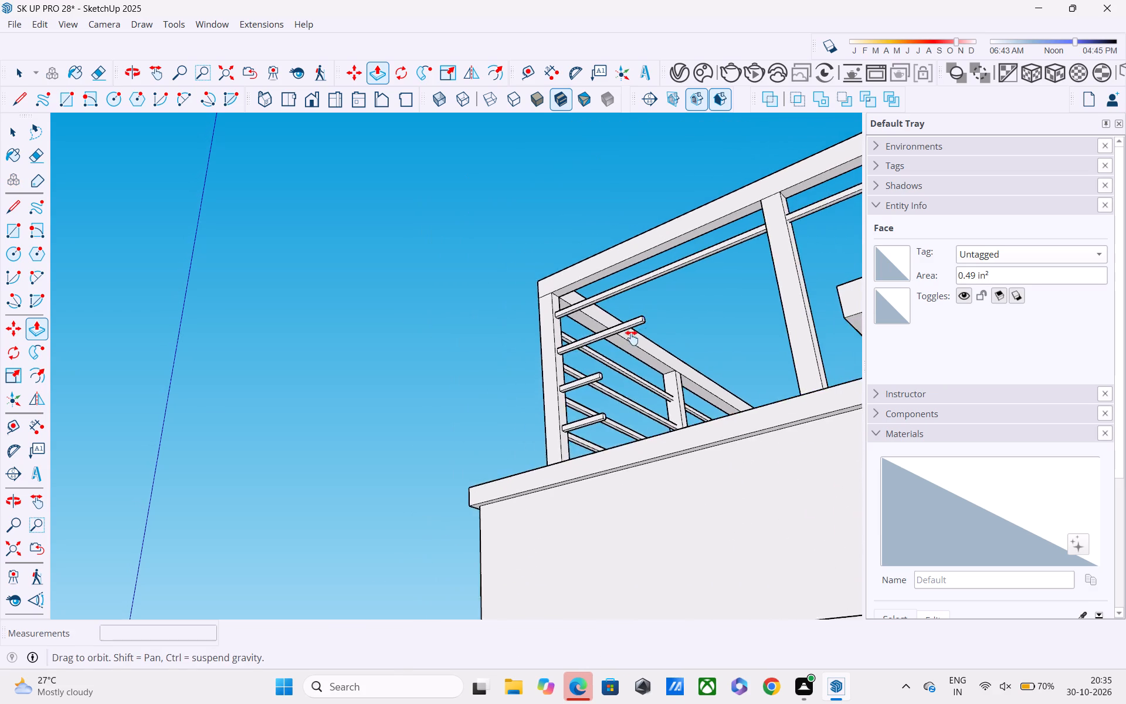
middle_click_drag(632, 338, 397, 536)
scroll(397, 537, "up", 1)
scroll(408, 533, "down", 5)
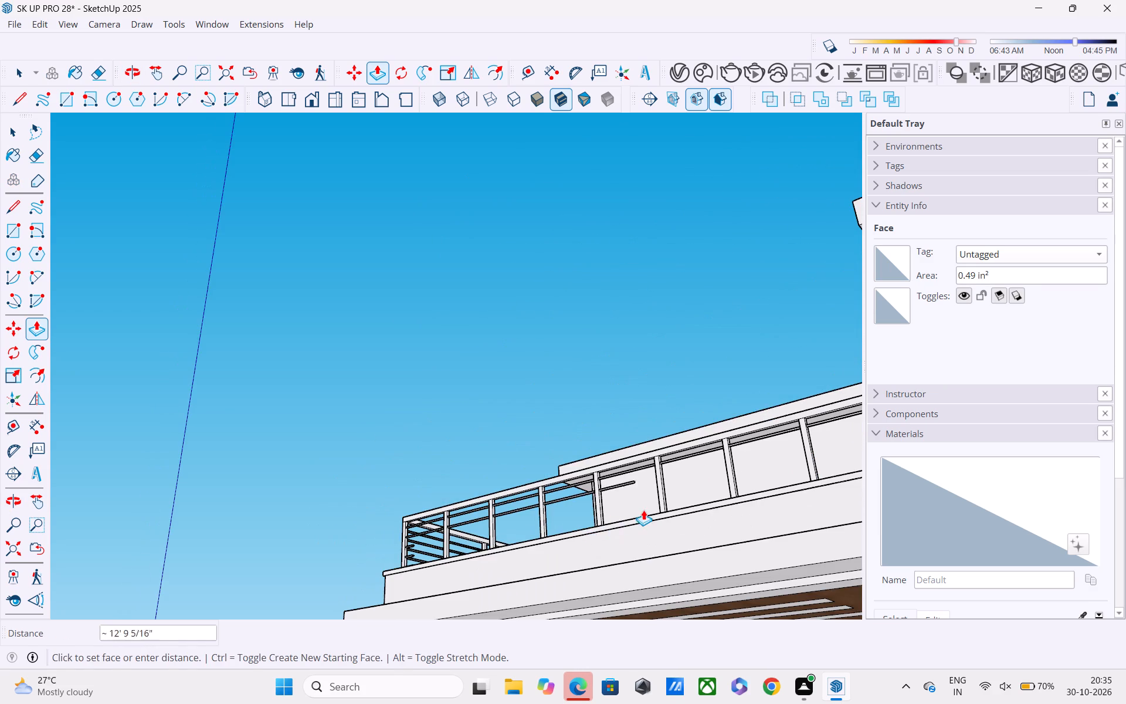
middle_click_drag(643, 509, 372, 537)
middle_click_drag(386, 496, 687, 567)
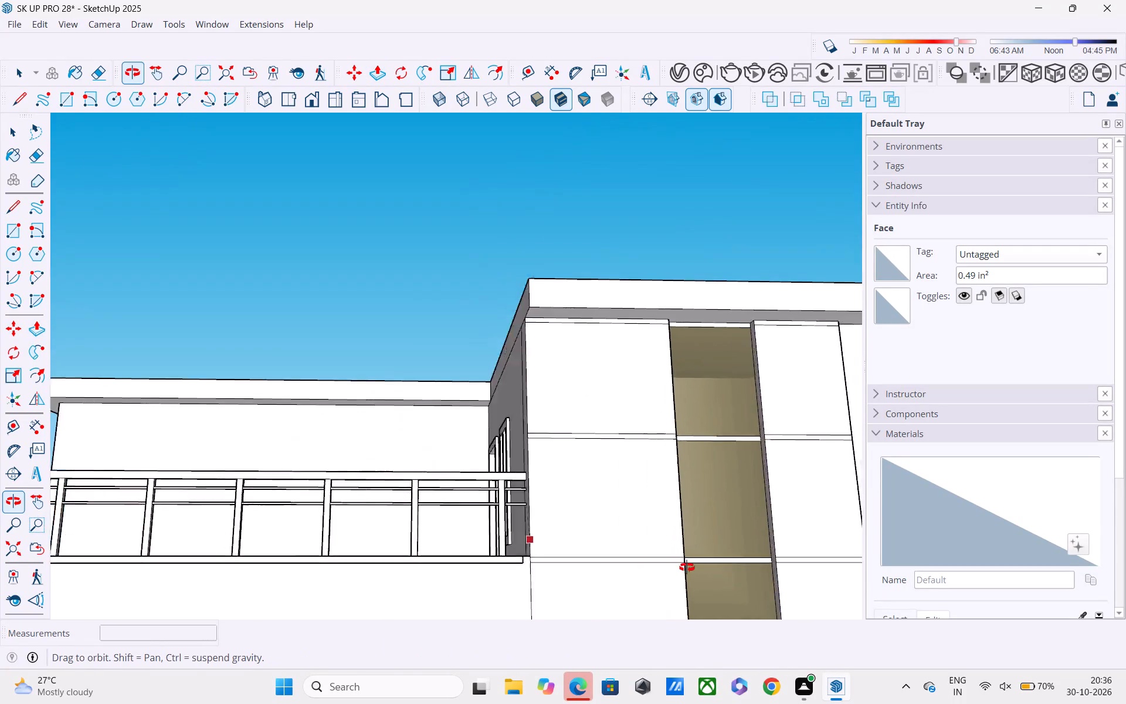
middle_click_drag(687, 567, 734, 580)
scroll(555, 509, "down", 5)
middle_click_drag(515, 526, 623, 526)
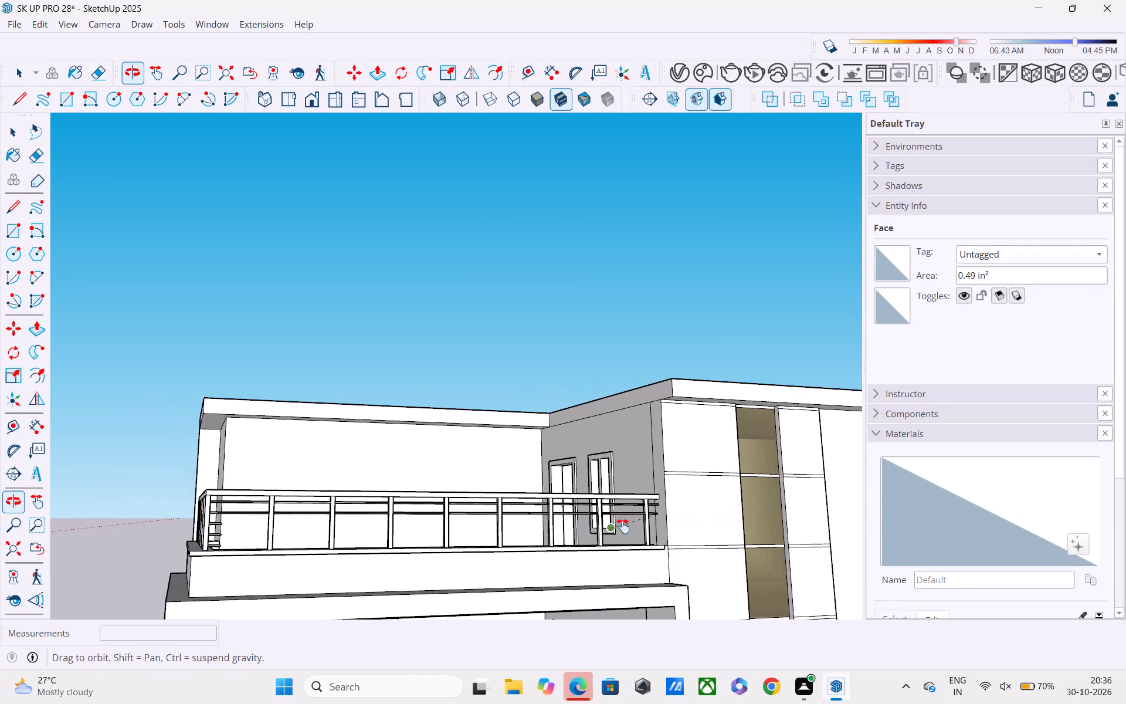
middle_click_drag(623, 526, 624, 526)
left_click(680, 523)
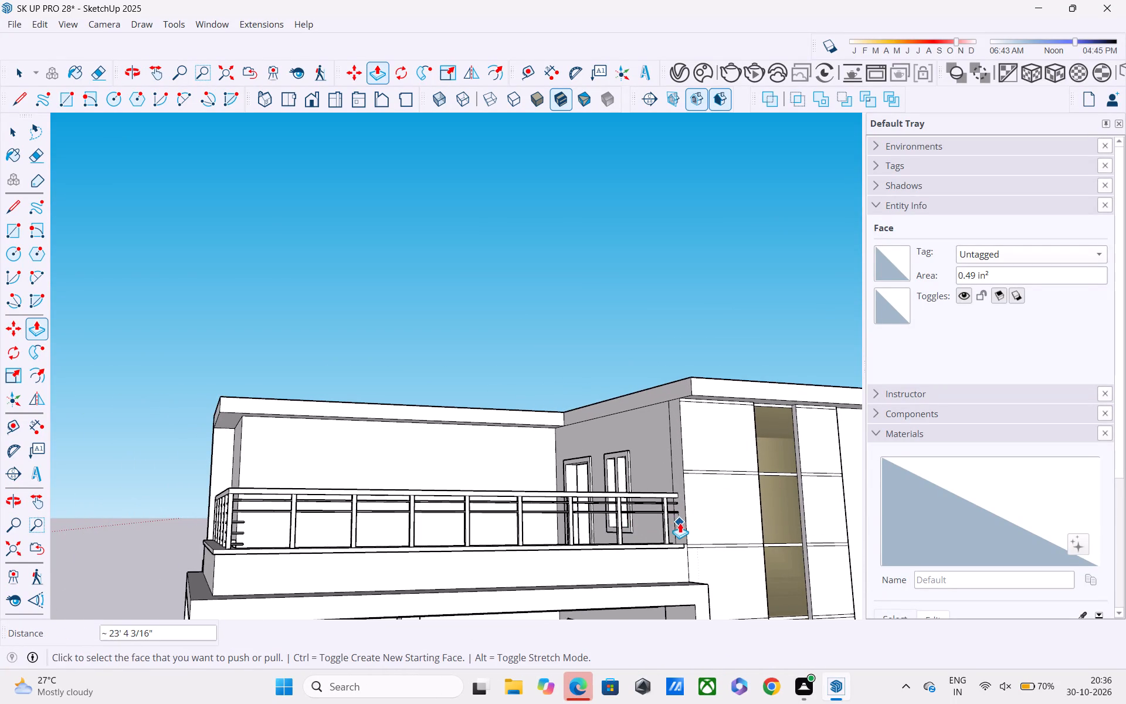
Repeat the same Push/Pull distance on the end faces of the three remaining lower short bars on the corner post.
scroll(599, 493, "down", 1, "shift")
middle_click_drag(506, 497, 730, 418)
scroll(391, 522, "up", 3)
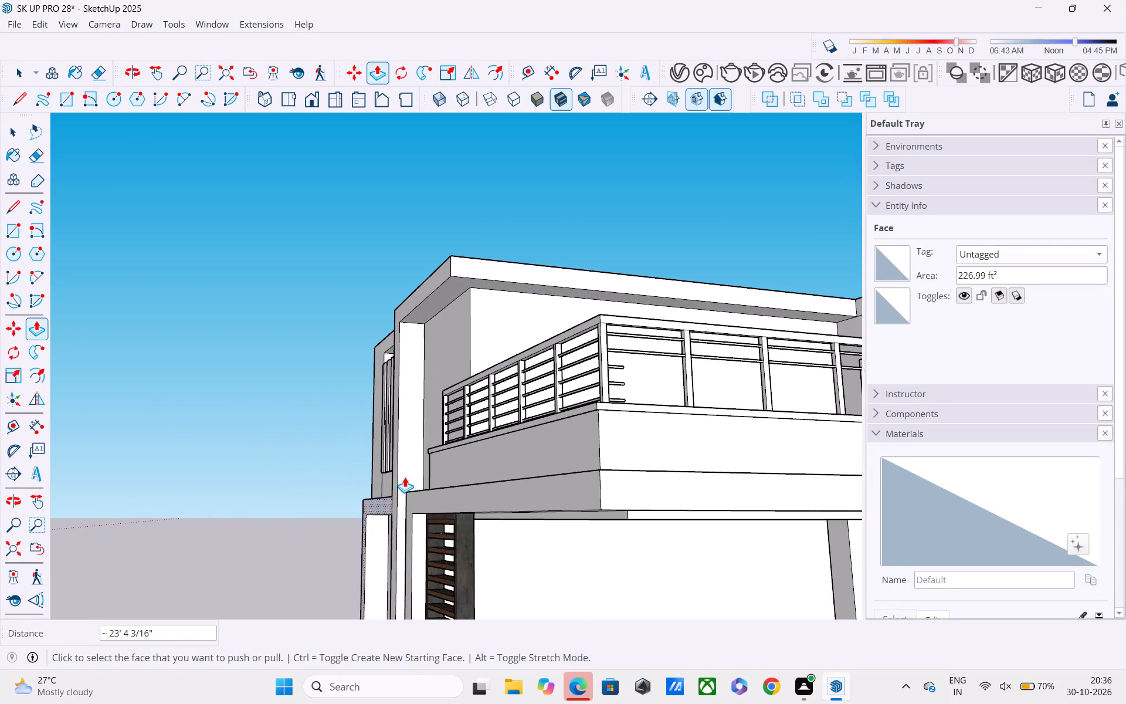
scroll(635, 357, "up", 3)
middle_click_drag(618, 370, 568, 376)
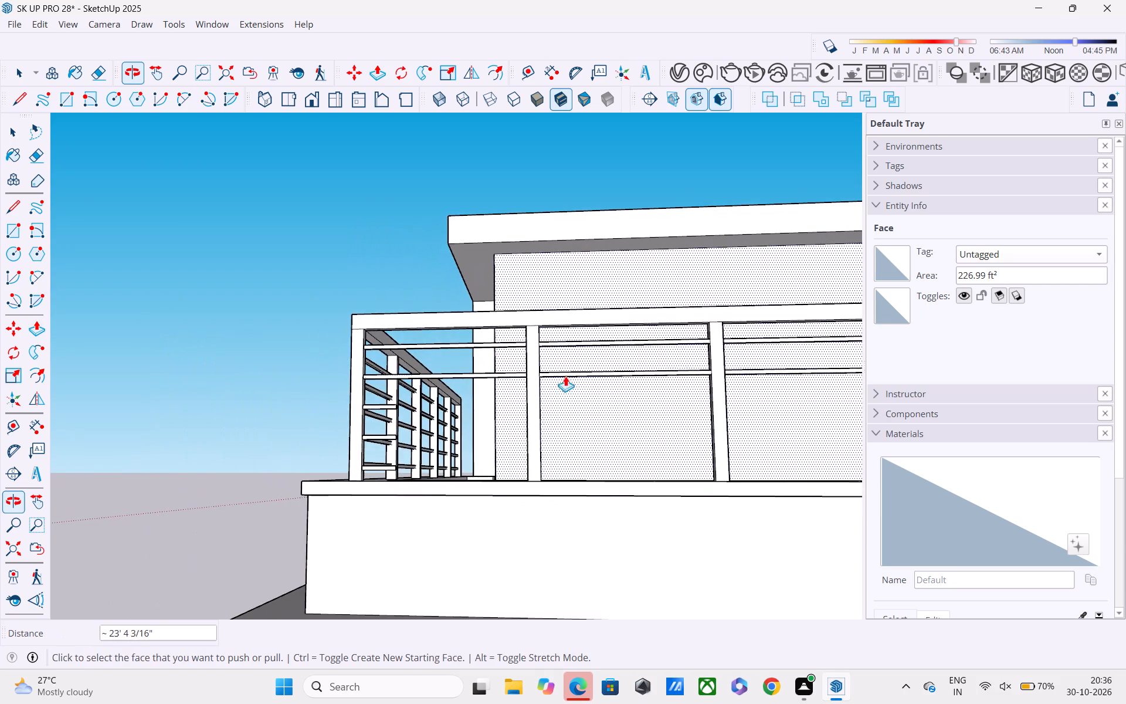
scroll(437, 411, "up", 3)
scroll(358, 397, "down", 5)
scroll(310, 414, "down", 2)
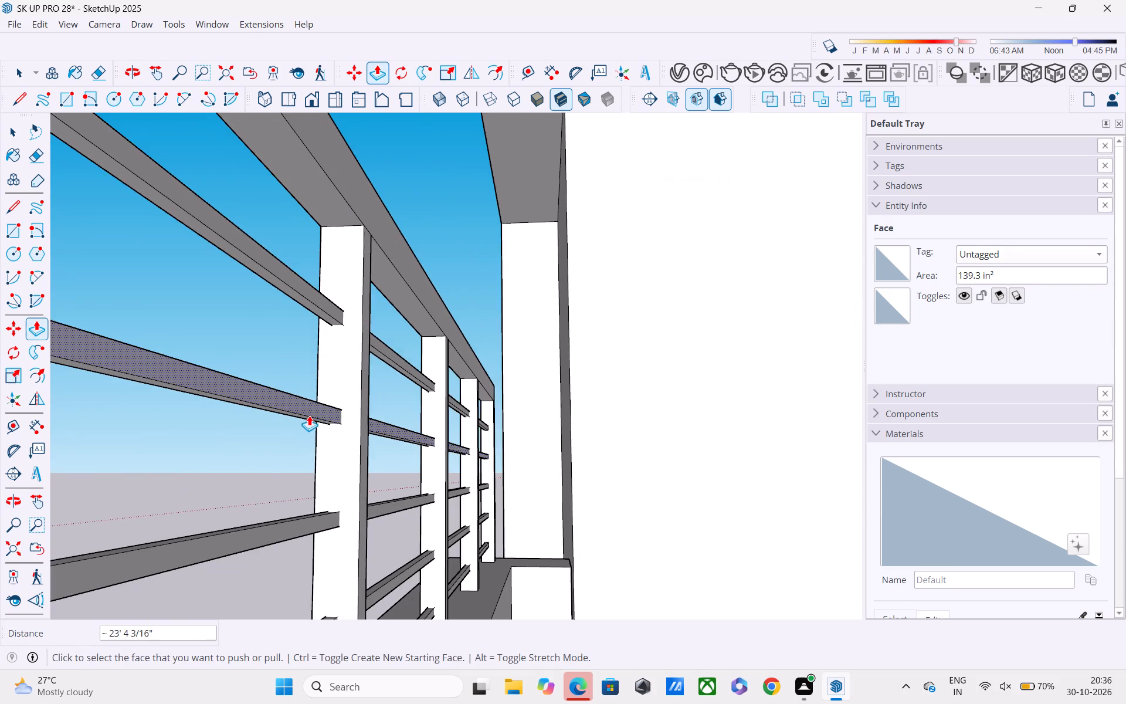
scroll(295, 424, "down", 2)
middle_click_drag(302, 425, 346, 426, "shift")
scroll(202, 459, "up", 3)
scroll(350, 390, "down", 3)
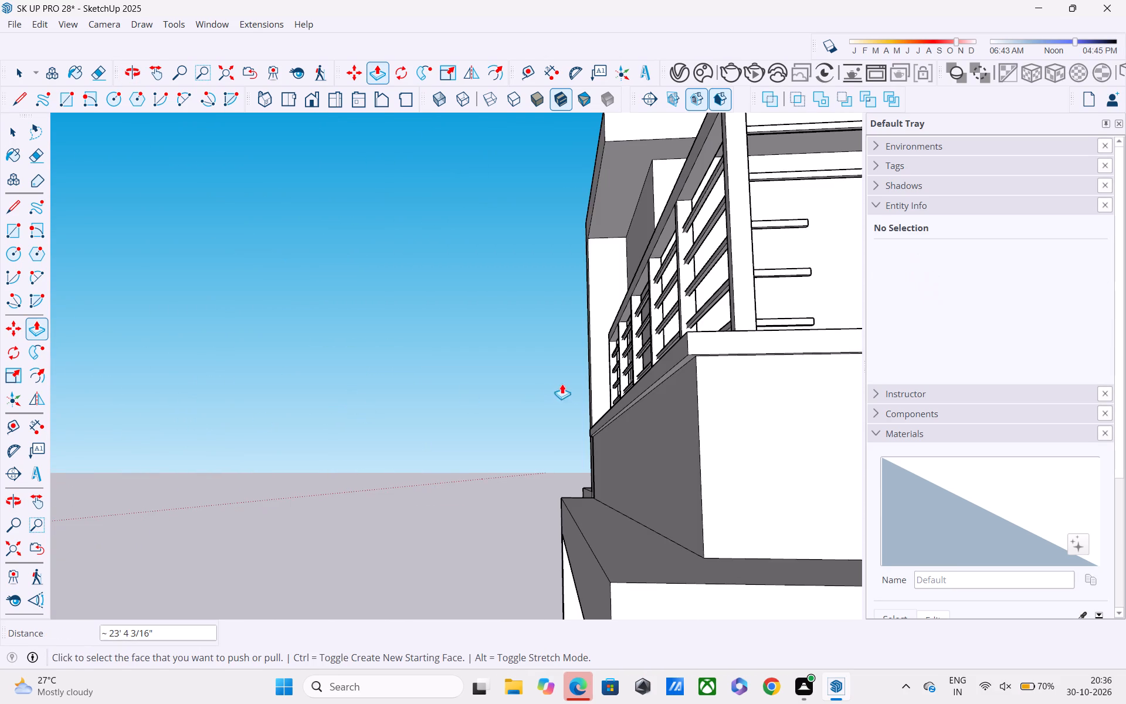
middle_click_drag(803, 315, 818, 302)
middle_click_drag(672, 307, 557, 357)
scroll(528, 300, "up", 2)
scroll(536, 234, "up", 3)
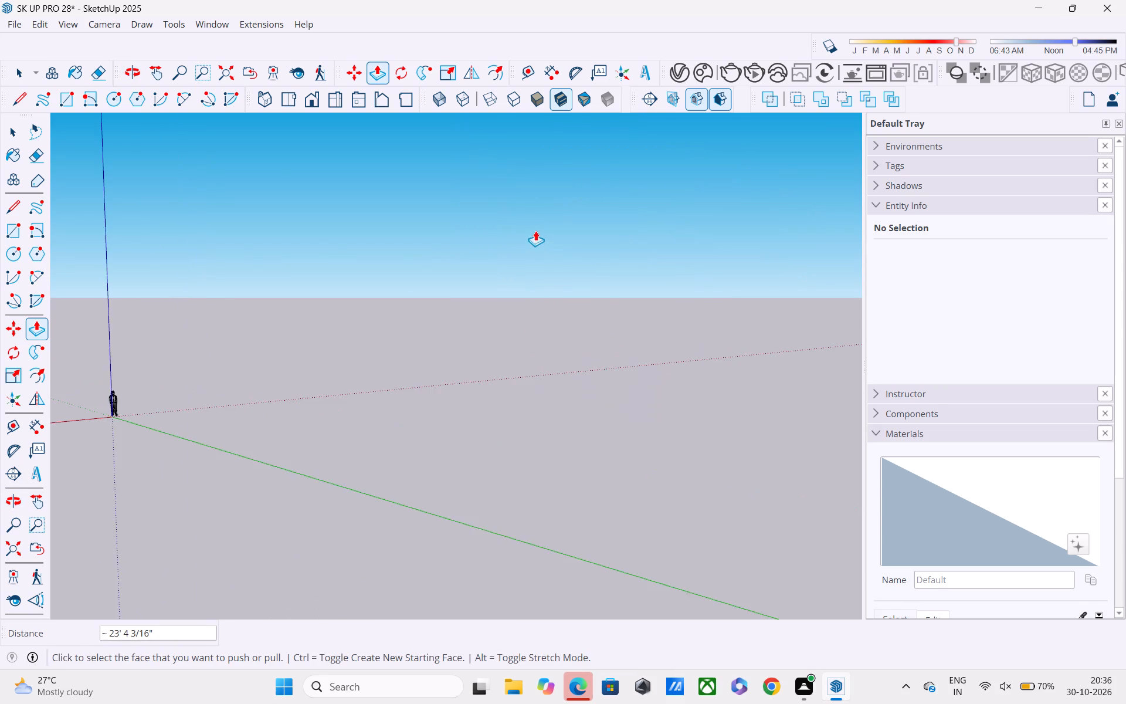
scroll(535, 231, "down", 3)
scroll(535, 241, "up", 2)
scroll(534, 241, "down", 1)
scroll(534, 221, "up", 2)
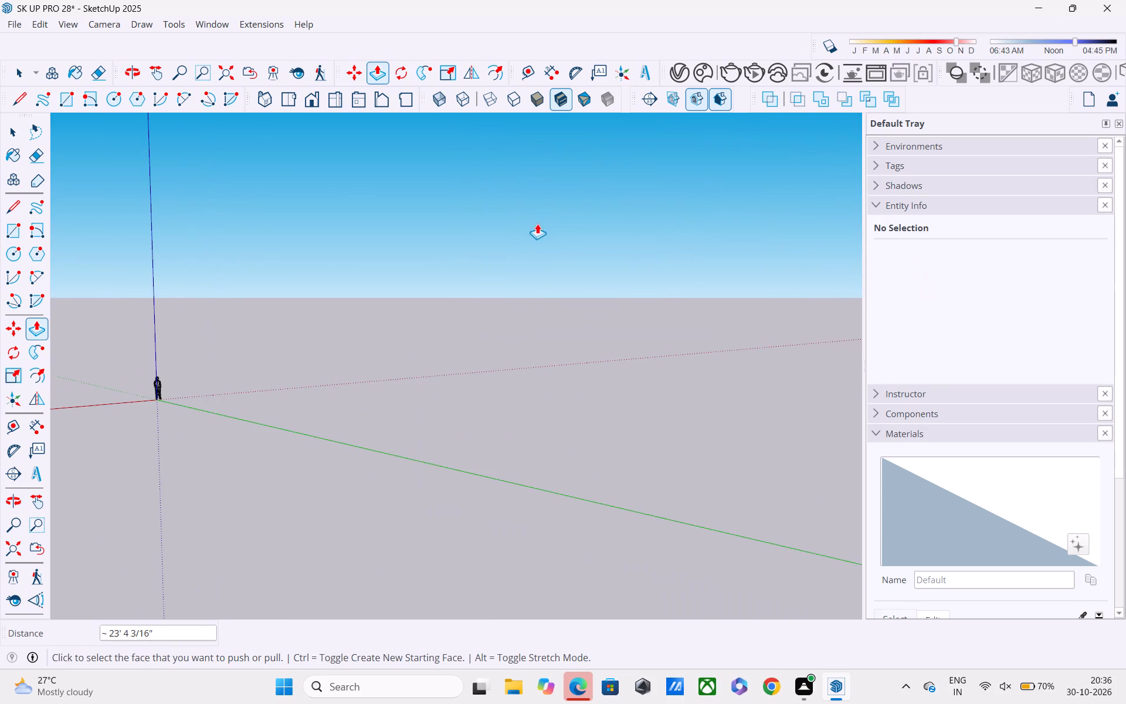
scroll(538, 226, "down", 2)
scroll(540, 233, "up", 1)
scroll(549, 251, "down", 2)
scroll(553, 265, "up", 2)
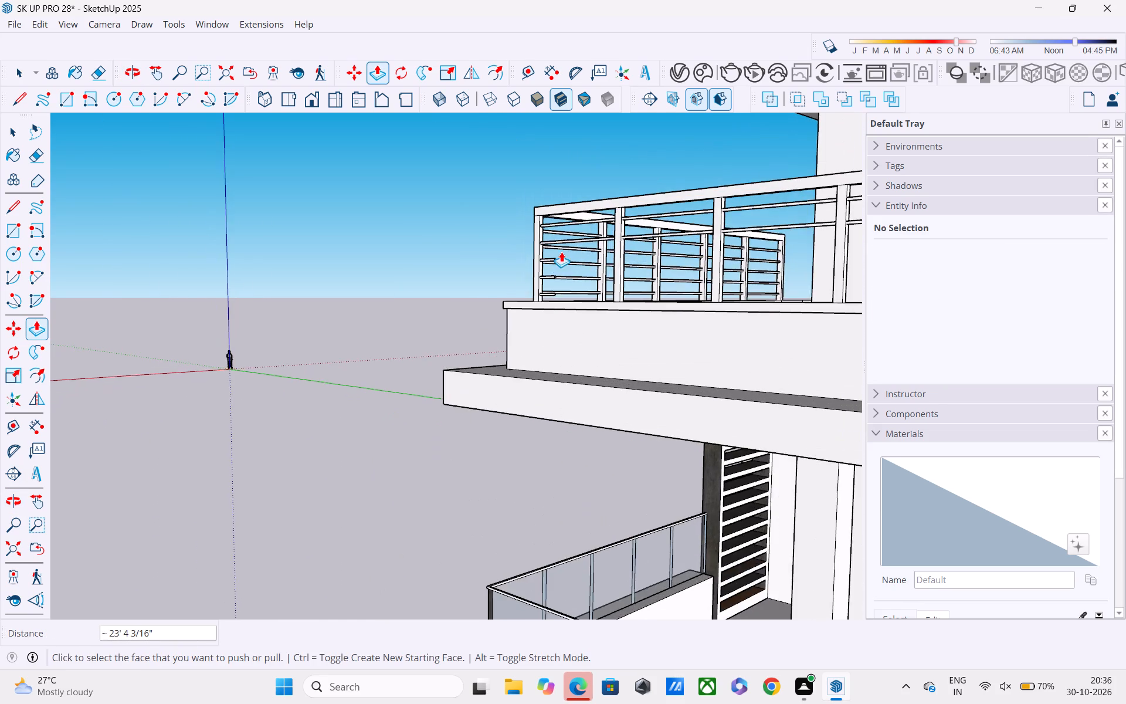
scroll(561, 252, "up", 2)
scroll(561, 252, "down", 2)
scroll(558, 262, "up", 1)
middle_click_drag(557, 262, 551, 254, "shift")
scroll(551, 257, "up", 5, "shift")
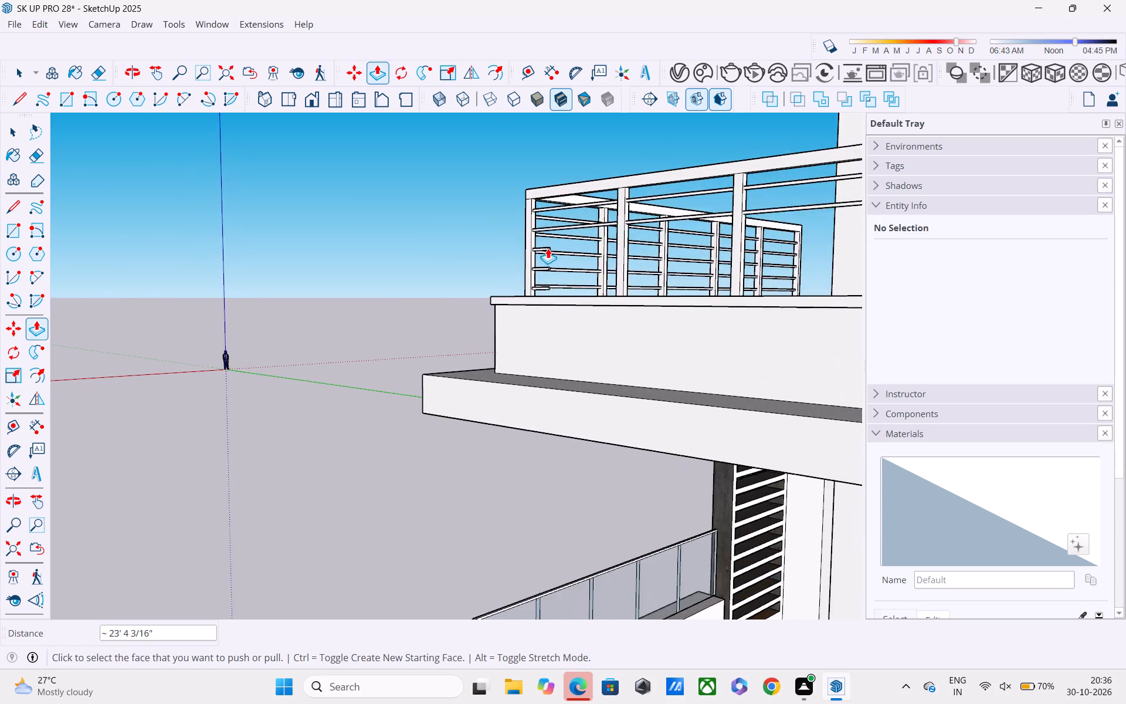
scroll(548, 248, "up", 14, "shift")
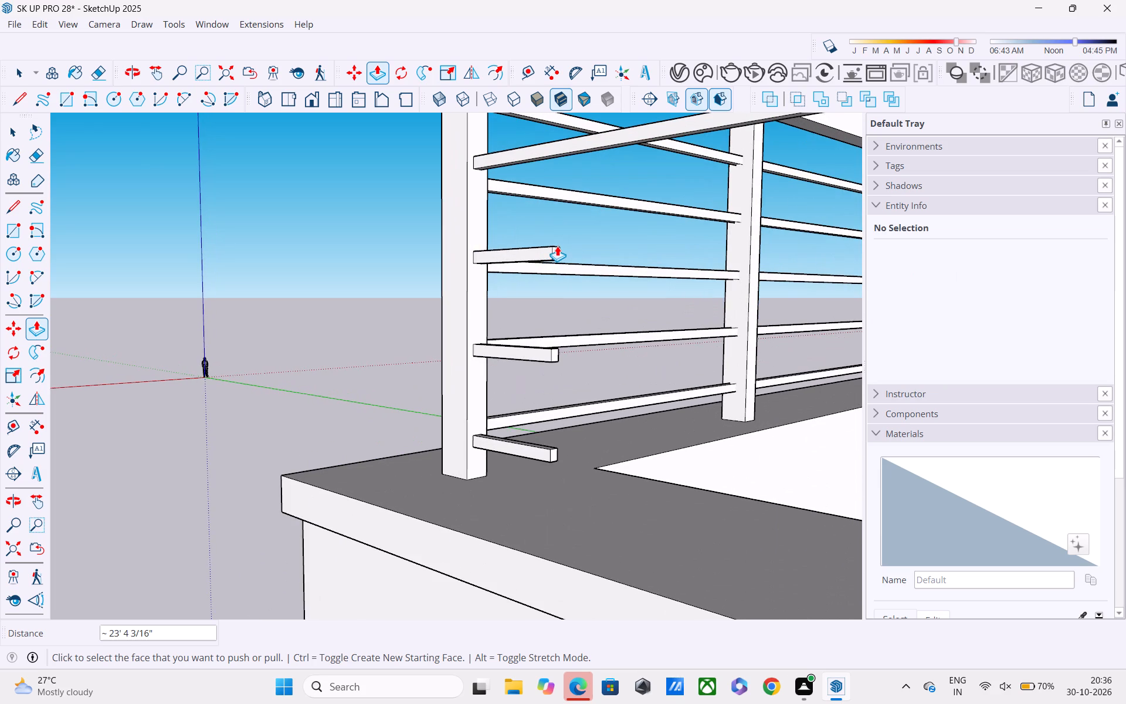
double_click(557, 250)
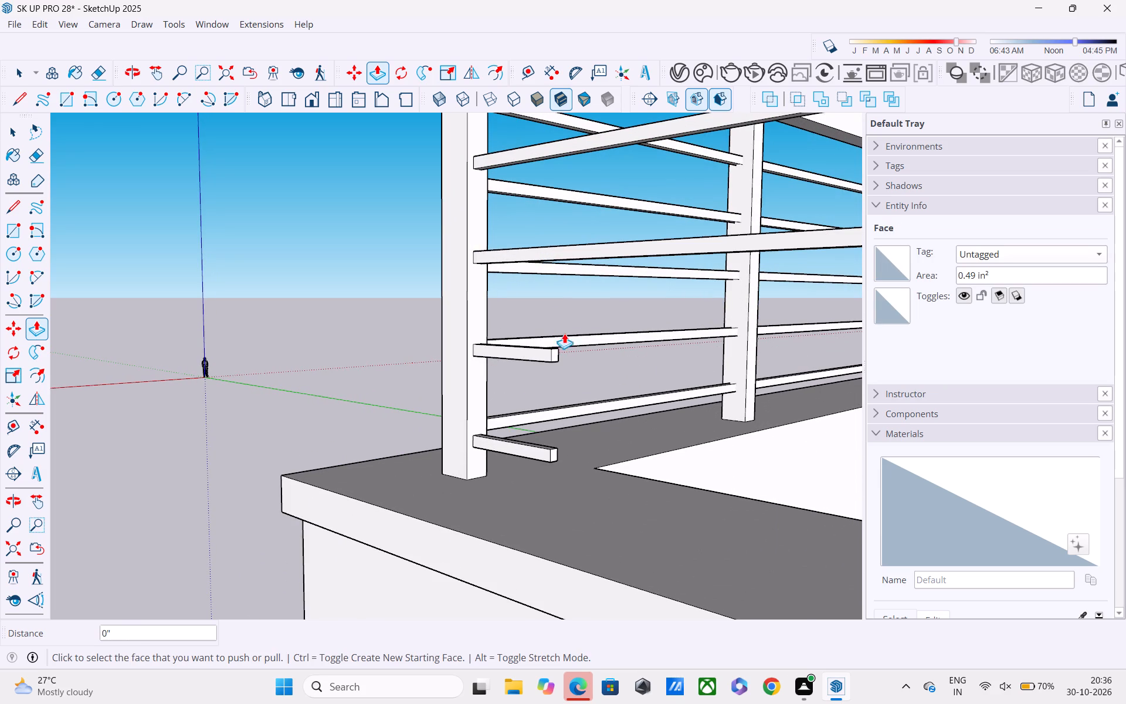
left_click(555, 351)
left_click(555, 350)
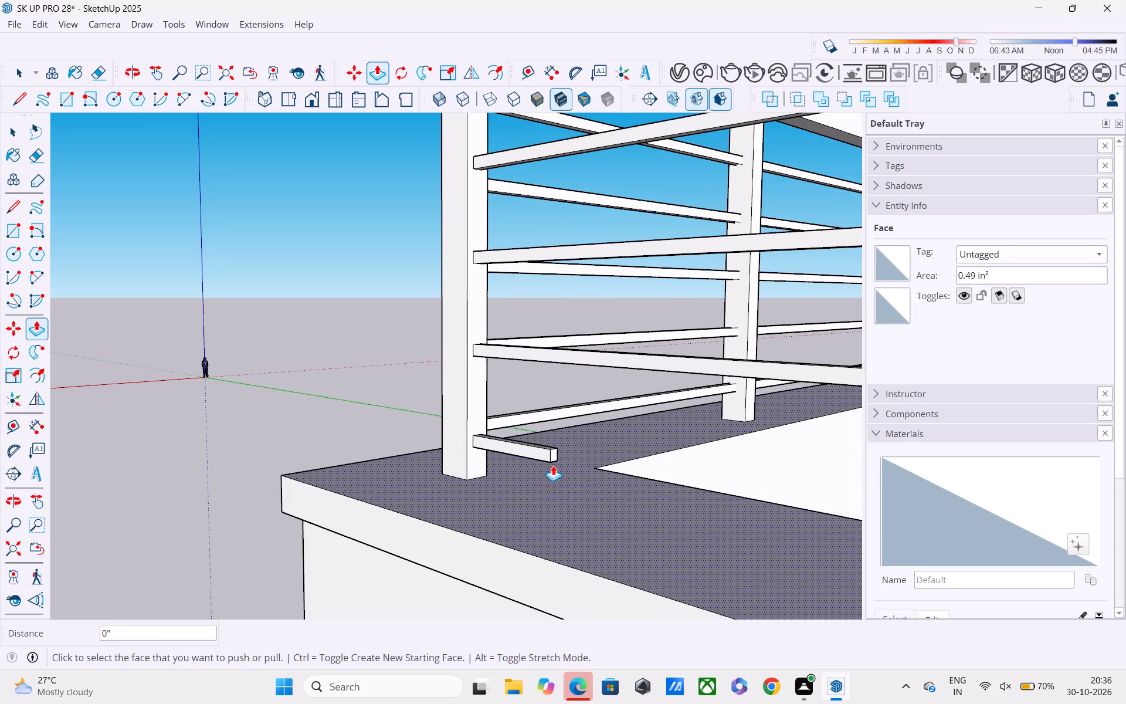
double_click(554, 451)
Examine the upper balcony railing on both sides and the facade and louvred screen below it from several angles.
scroll(552, 450, "down", 12)
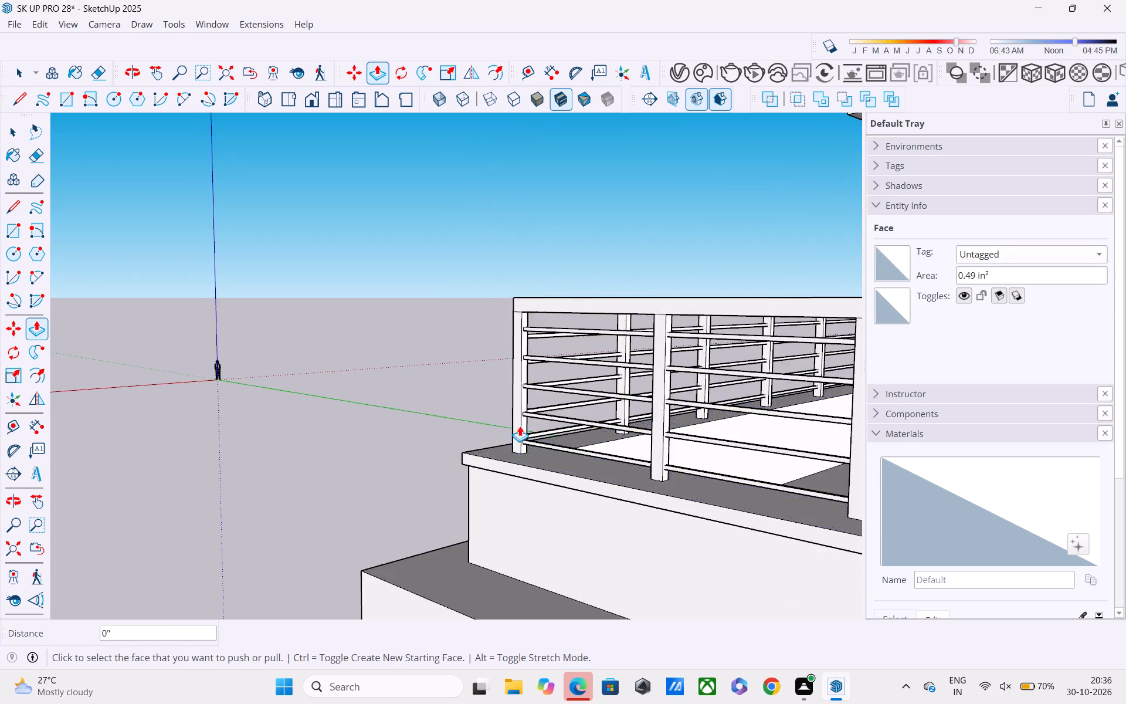
scroll(520, 426, "down", 10)
middle_click_drag(513, 430, 746, 438)
scroll(736, 427, "down", 5)
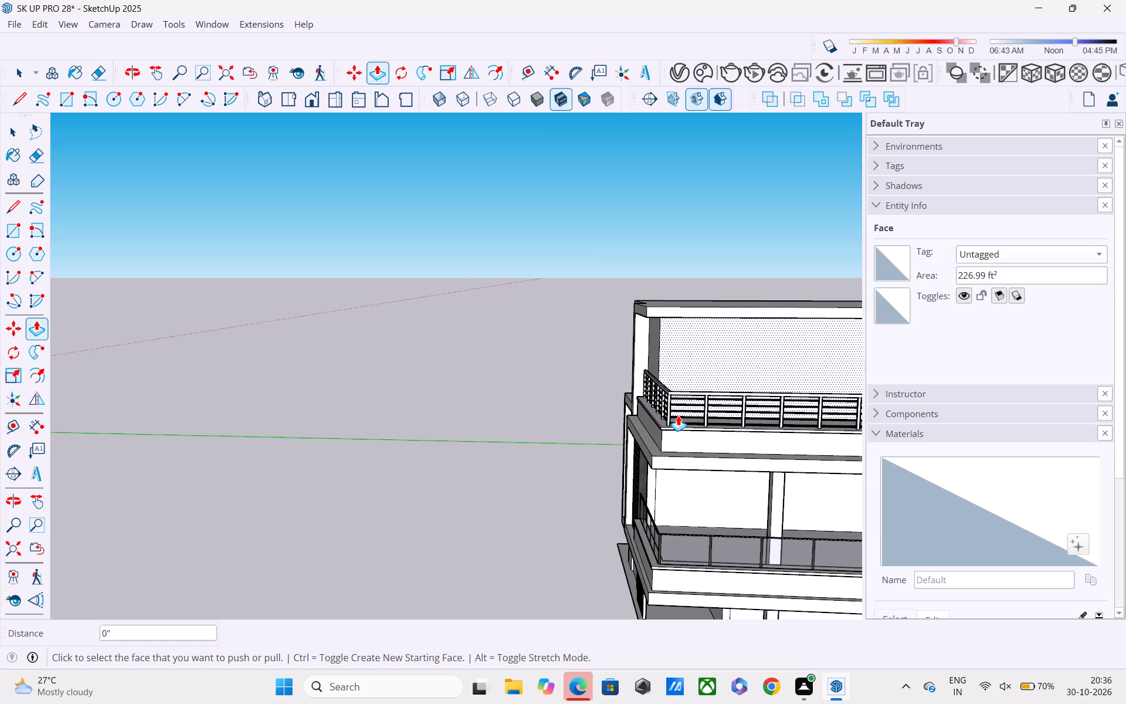
scroll(678, 415, "down", 3)
middle_click_drag(663, 348, 757, 353)
scroll(720, 373, "up", 3)
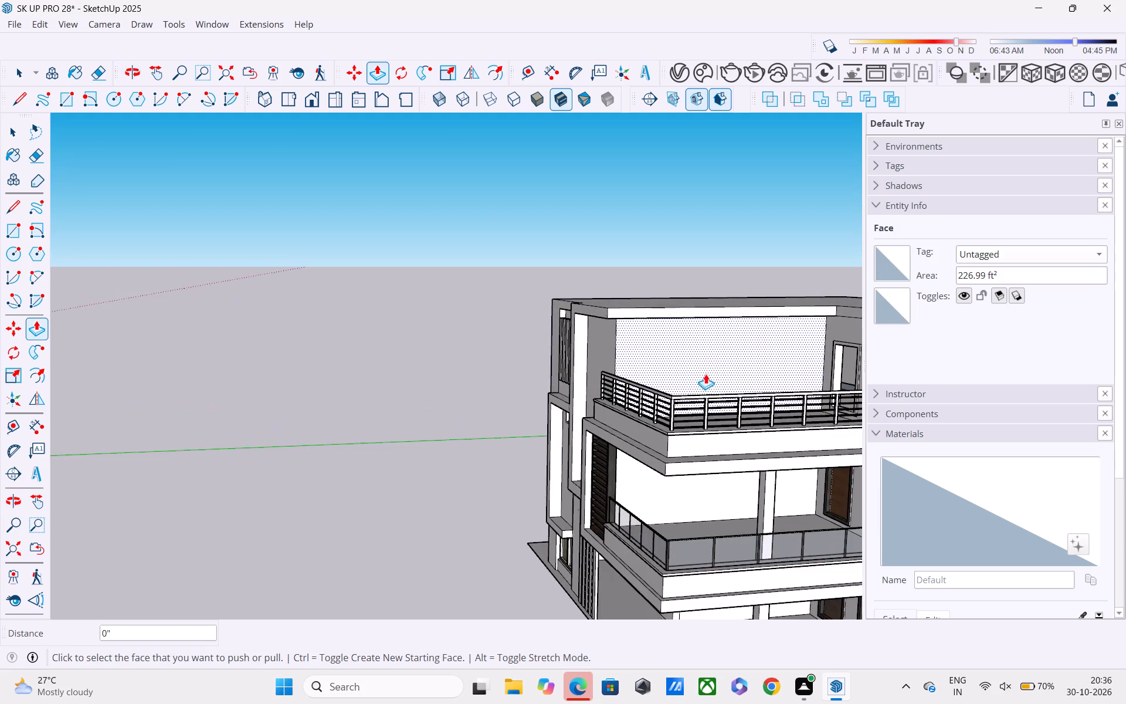
scroll(706, 374, "up", 3)
middle_click_drag(656, 367, 763, 486)
scroll(623, 385, "up", 3)
middle_click_drag(611, 327, 652, 291)
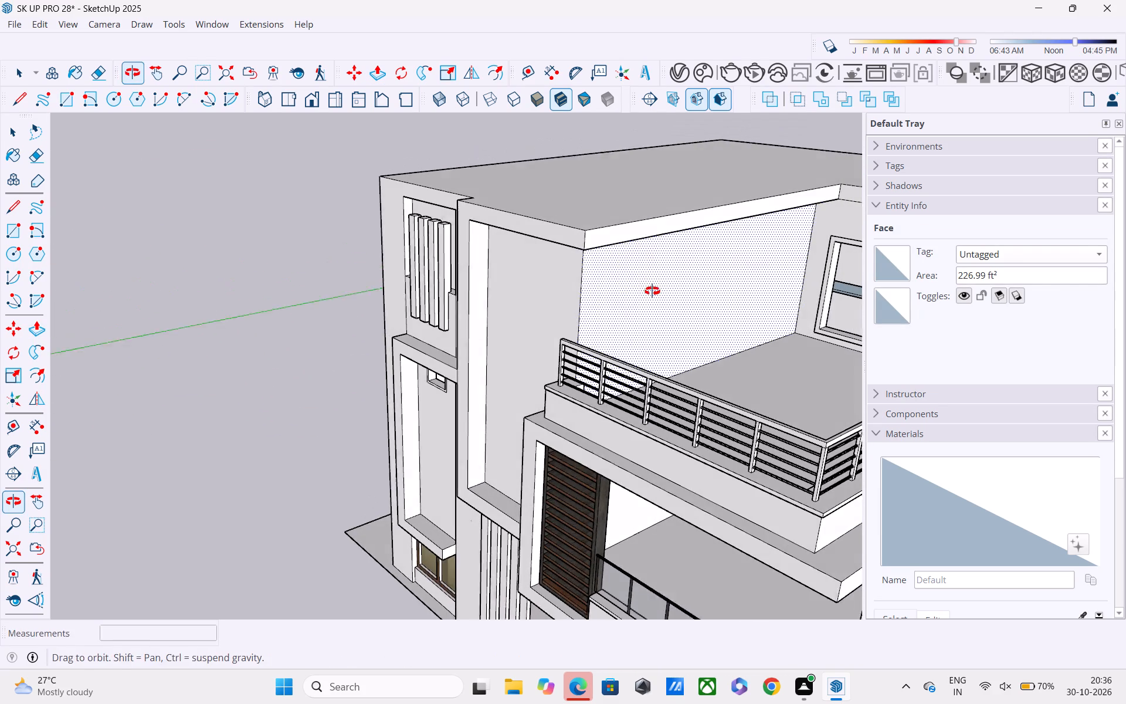
middle_click_drag(652, 291, 666, 283)
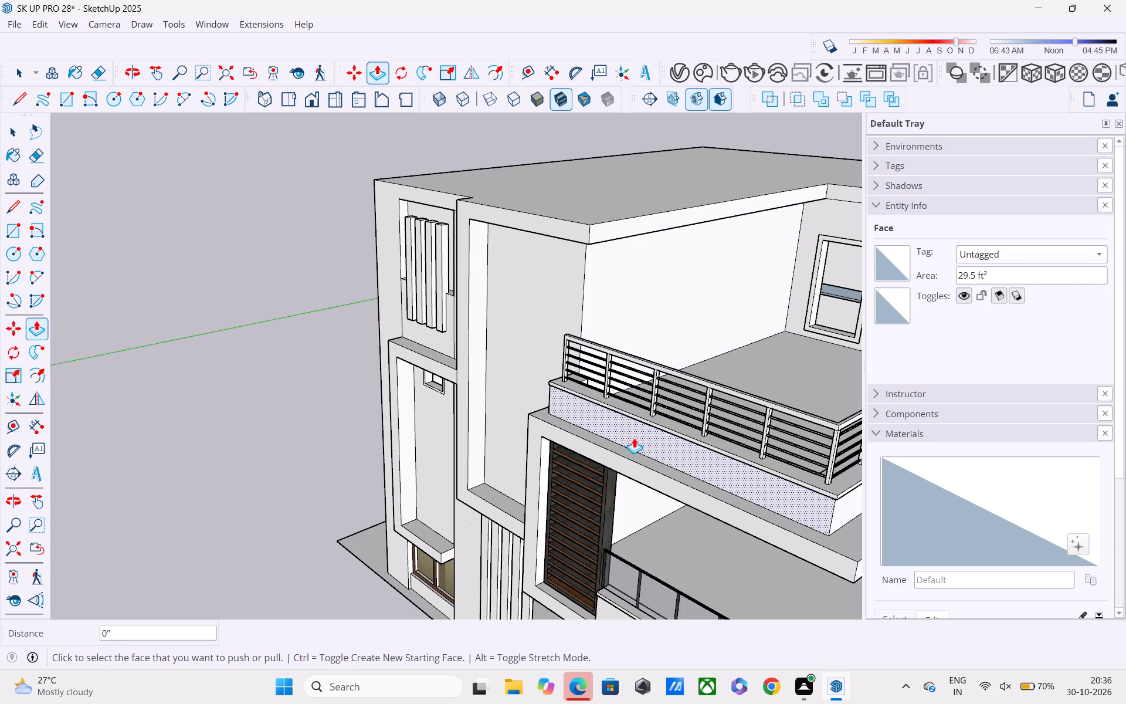
scroll(634, 438, "up", 2)
middle_click_drag(634, 438, 680, 527)
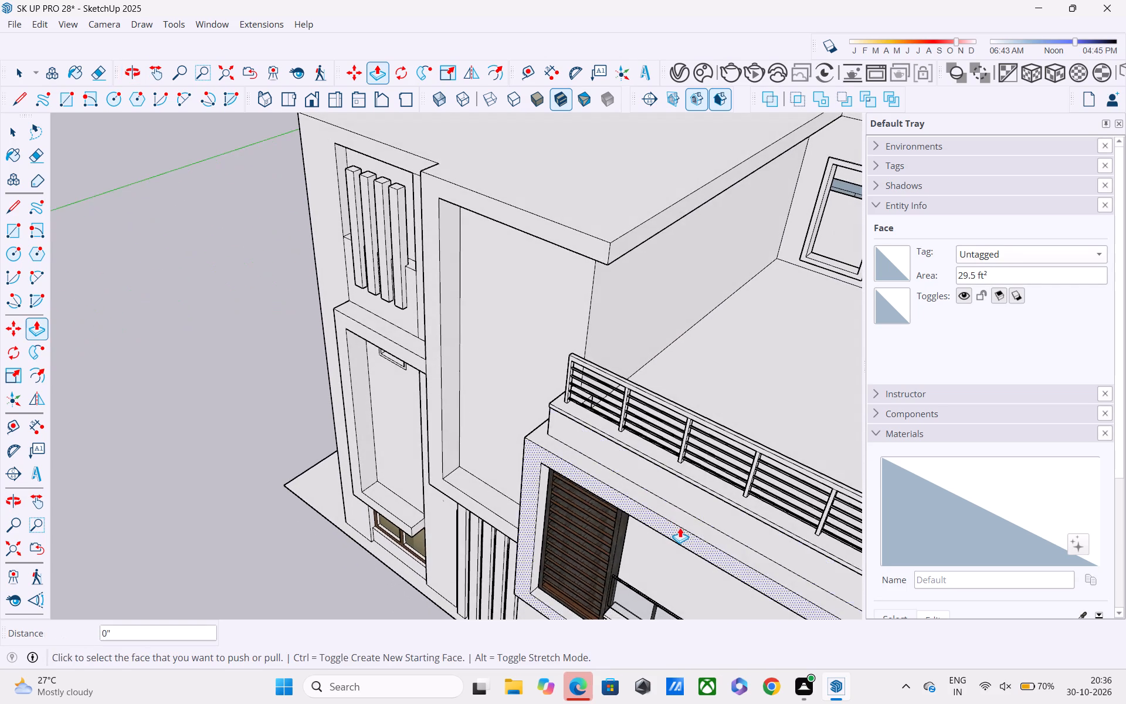
scroll(678, 524, "up", 2)
middle_click_drag(667, 502, 681, 381)
scroll(664, 365, "up", 2)
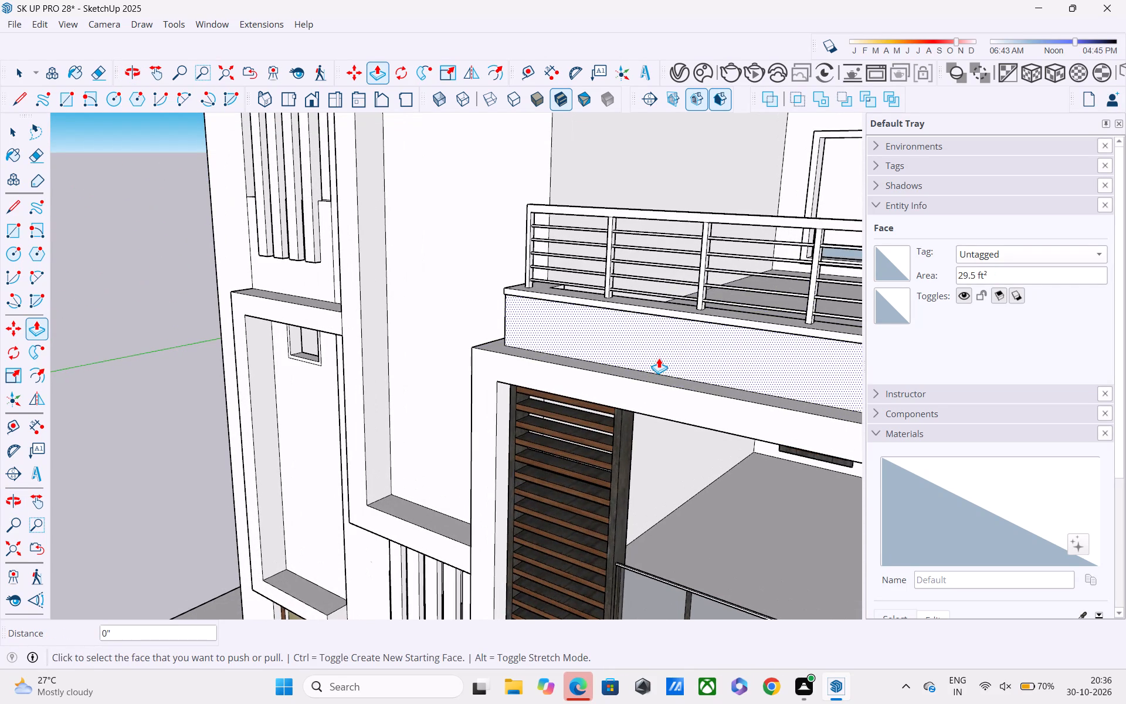
middle_click_drag(630, 337, 711, 338)
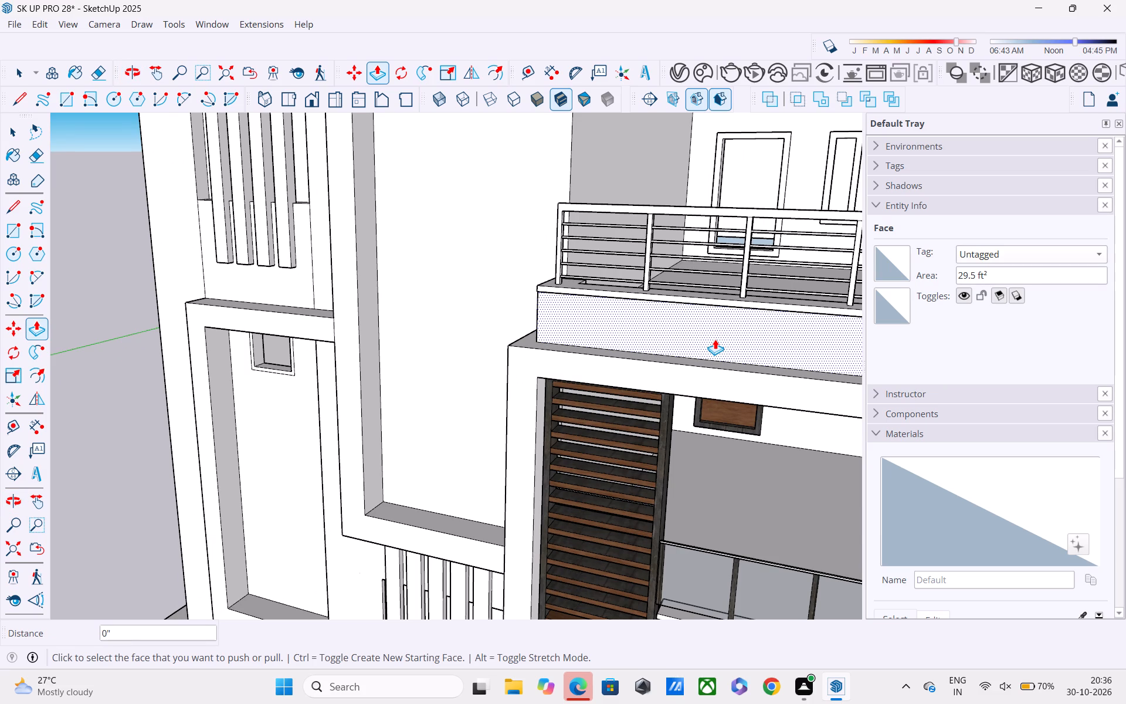
middle_click_drag(715, 339, 1036, 314)
scroll(779, 333, "up", 2)
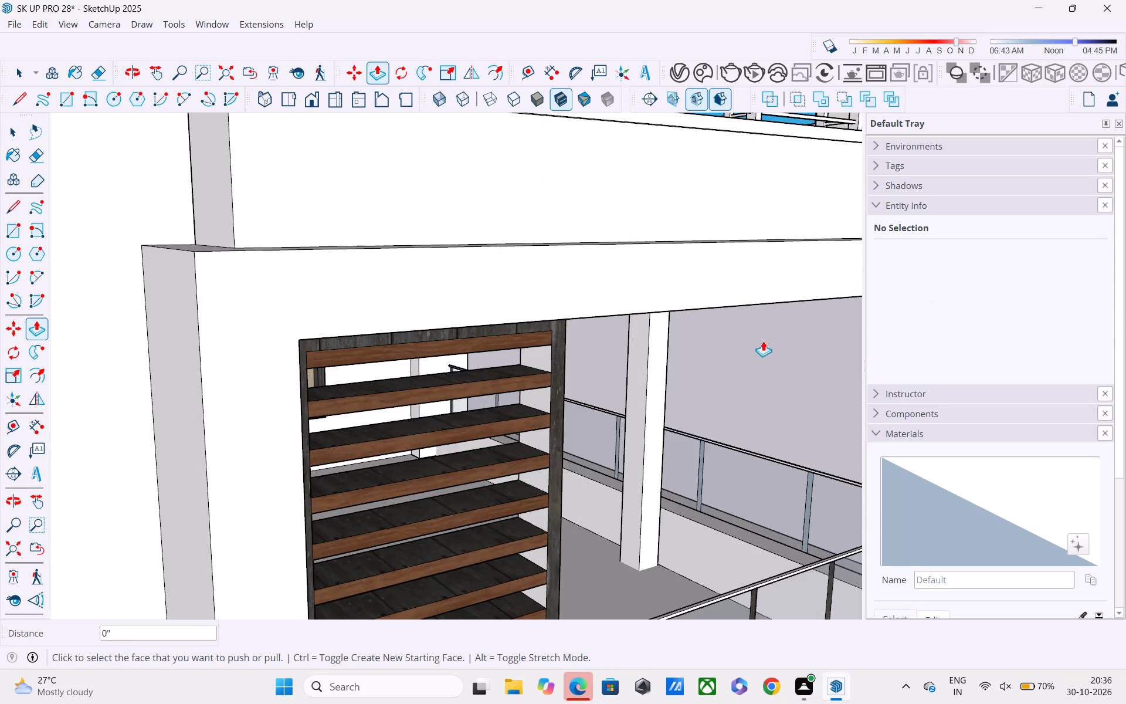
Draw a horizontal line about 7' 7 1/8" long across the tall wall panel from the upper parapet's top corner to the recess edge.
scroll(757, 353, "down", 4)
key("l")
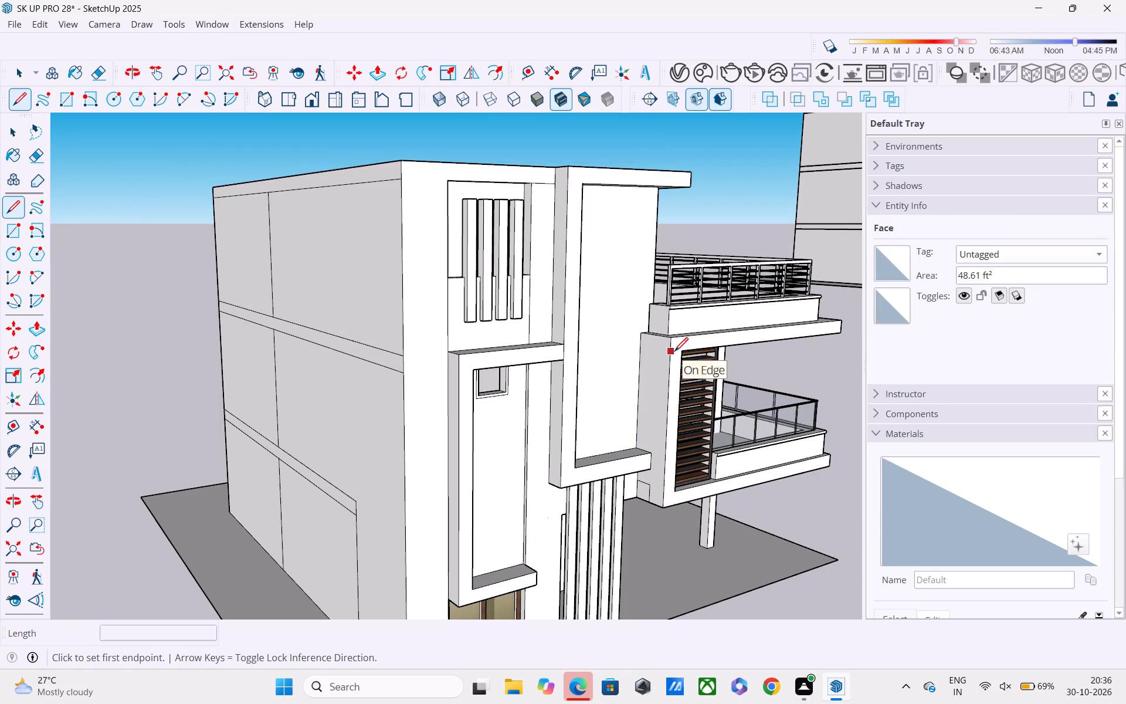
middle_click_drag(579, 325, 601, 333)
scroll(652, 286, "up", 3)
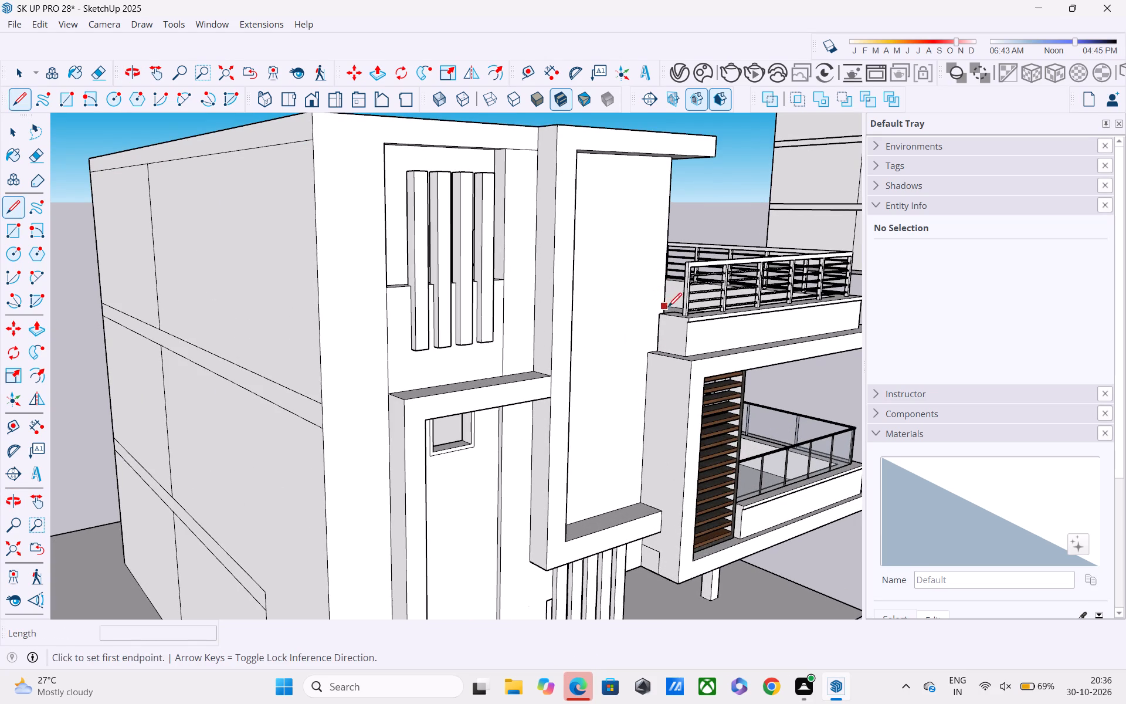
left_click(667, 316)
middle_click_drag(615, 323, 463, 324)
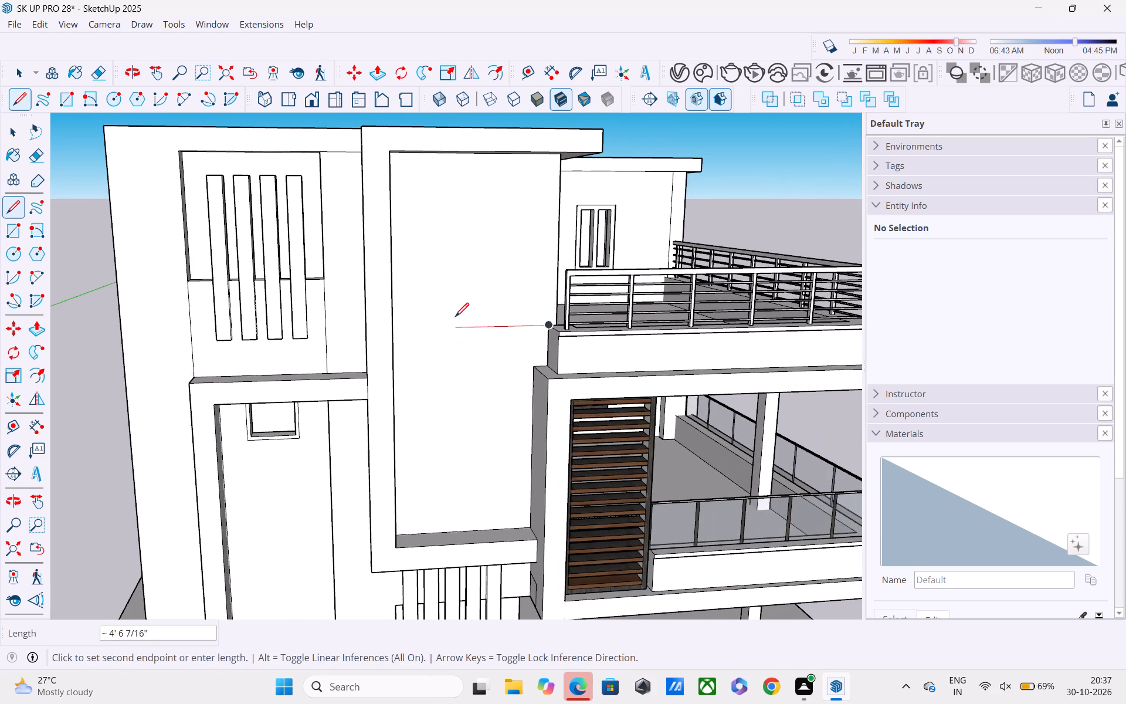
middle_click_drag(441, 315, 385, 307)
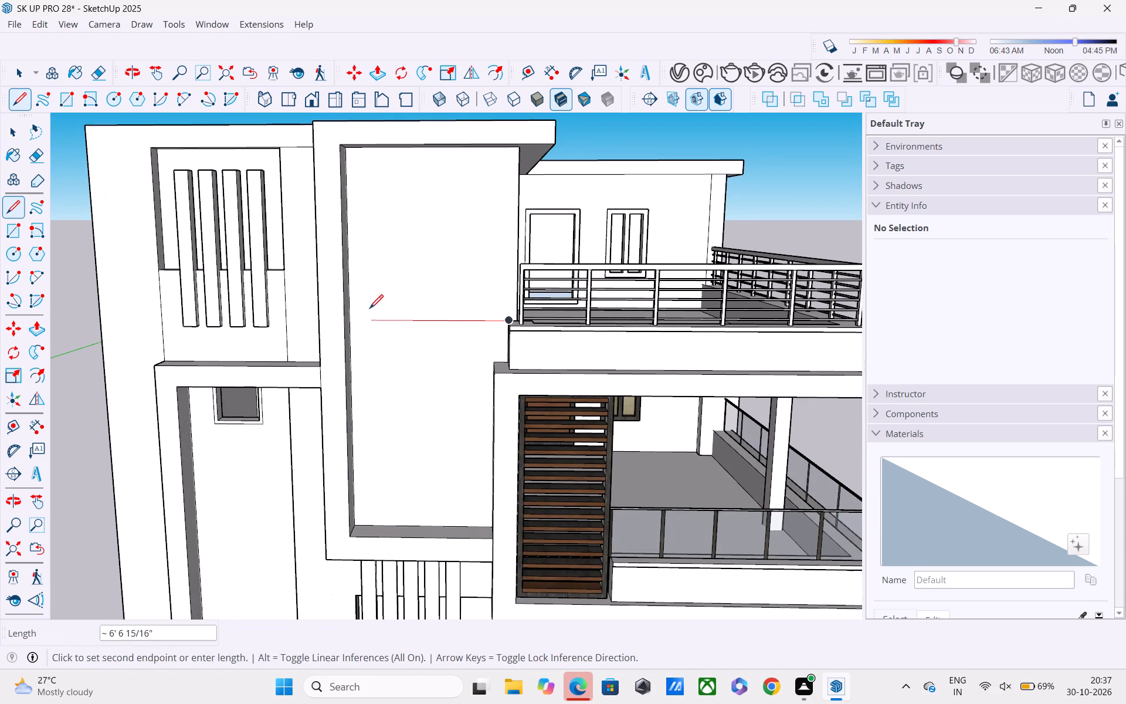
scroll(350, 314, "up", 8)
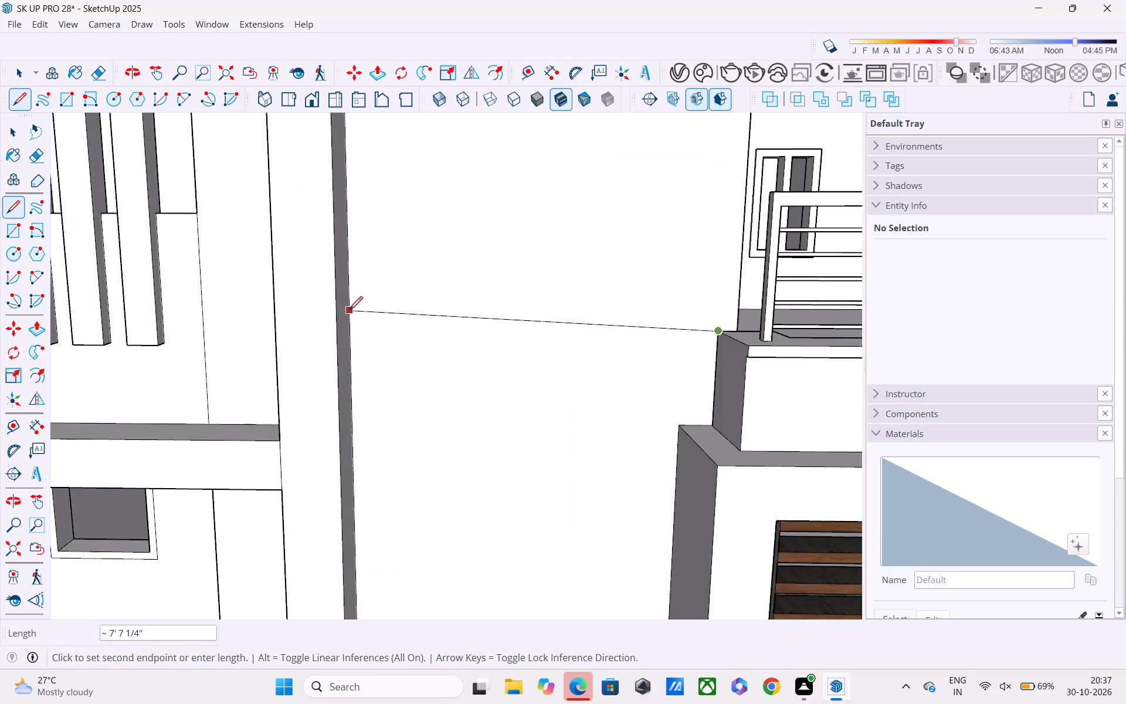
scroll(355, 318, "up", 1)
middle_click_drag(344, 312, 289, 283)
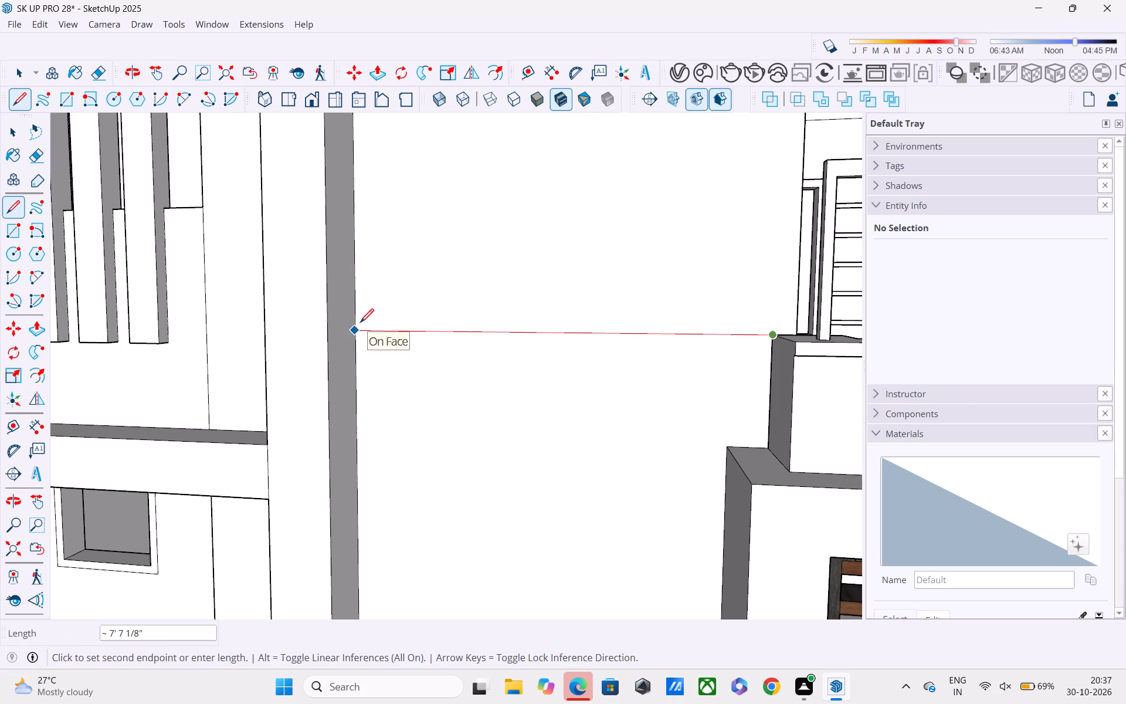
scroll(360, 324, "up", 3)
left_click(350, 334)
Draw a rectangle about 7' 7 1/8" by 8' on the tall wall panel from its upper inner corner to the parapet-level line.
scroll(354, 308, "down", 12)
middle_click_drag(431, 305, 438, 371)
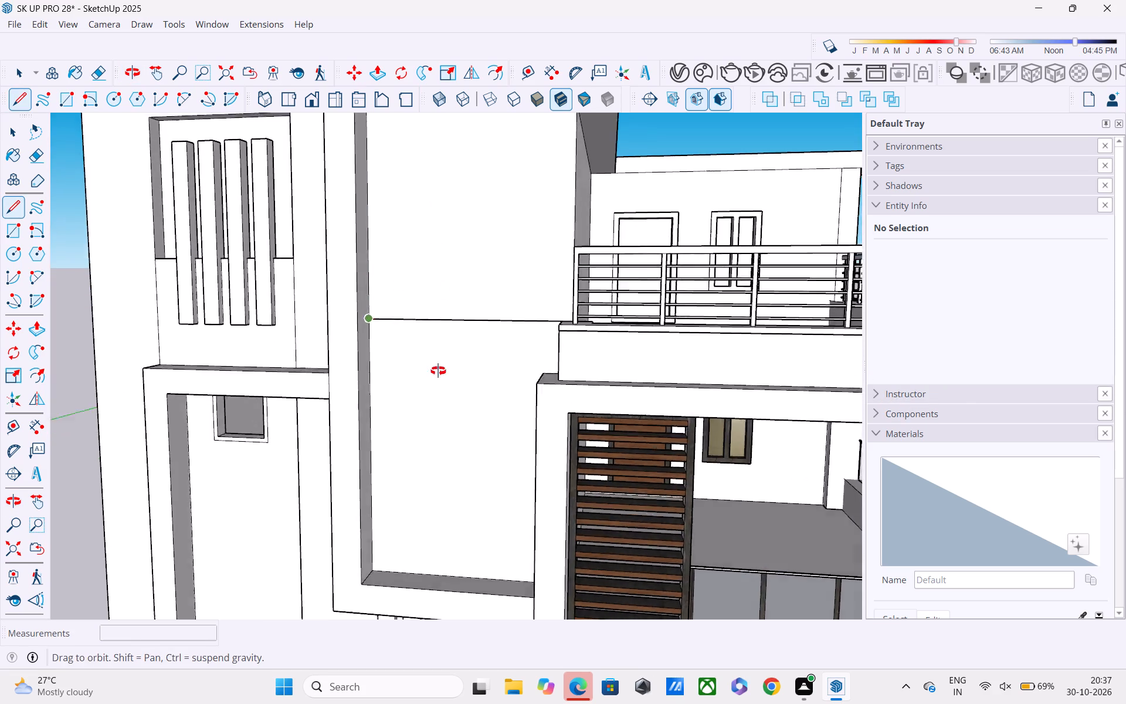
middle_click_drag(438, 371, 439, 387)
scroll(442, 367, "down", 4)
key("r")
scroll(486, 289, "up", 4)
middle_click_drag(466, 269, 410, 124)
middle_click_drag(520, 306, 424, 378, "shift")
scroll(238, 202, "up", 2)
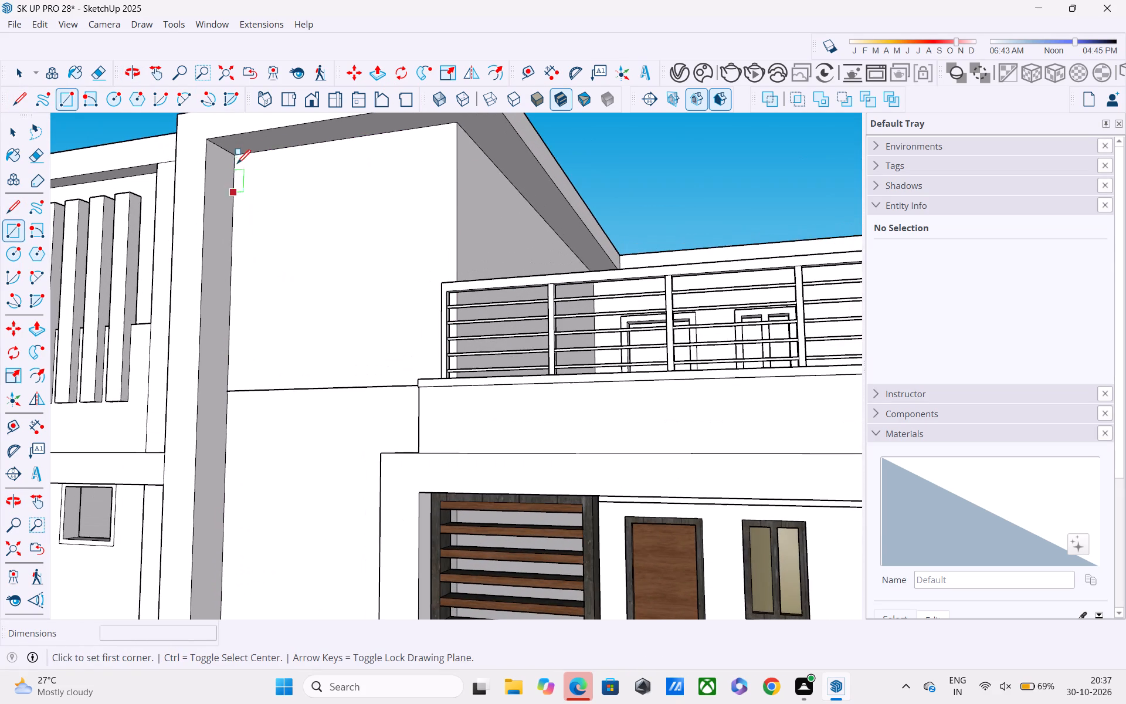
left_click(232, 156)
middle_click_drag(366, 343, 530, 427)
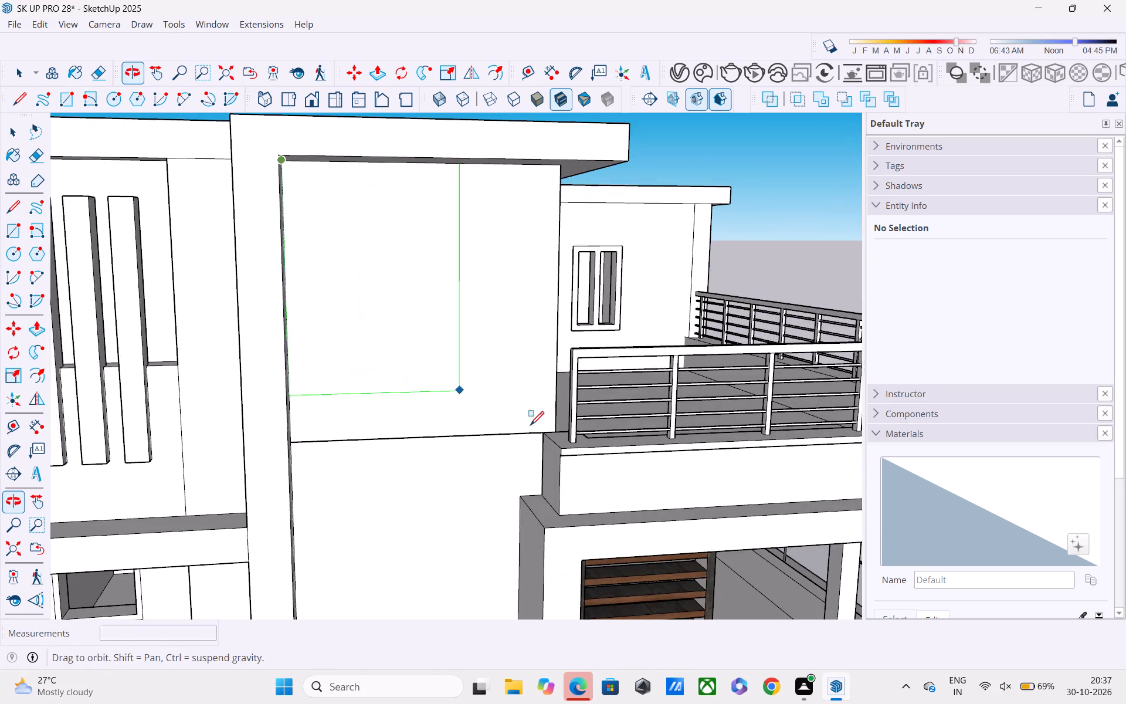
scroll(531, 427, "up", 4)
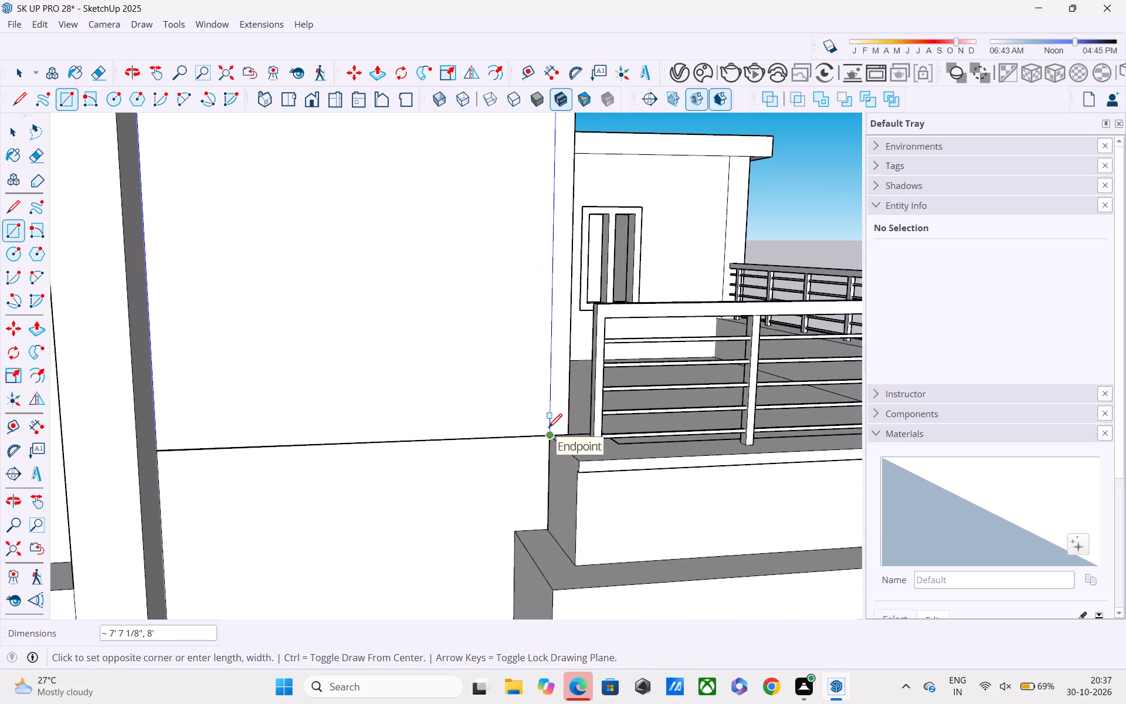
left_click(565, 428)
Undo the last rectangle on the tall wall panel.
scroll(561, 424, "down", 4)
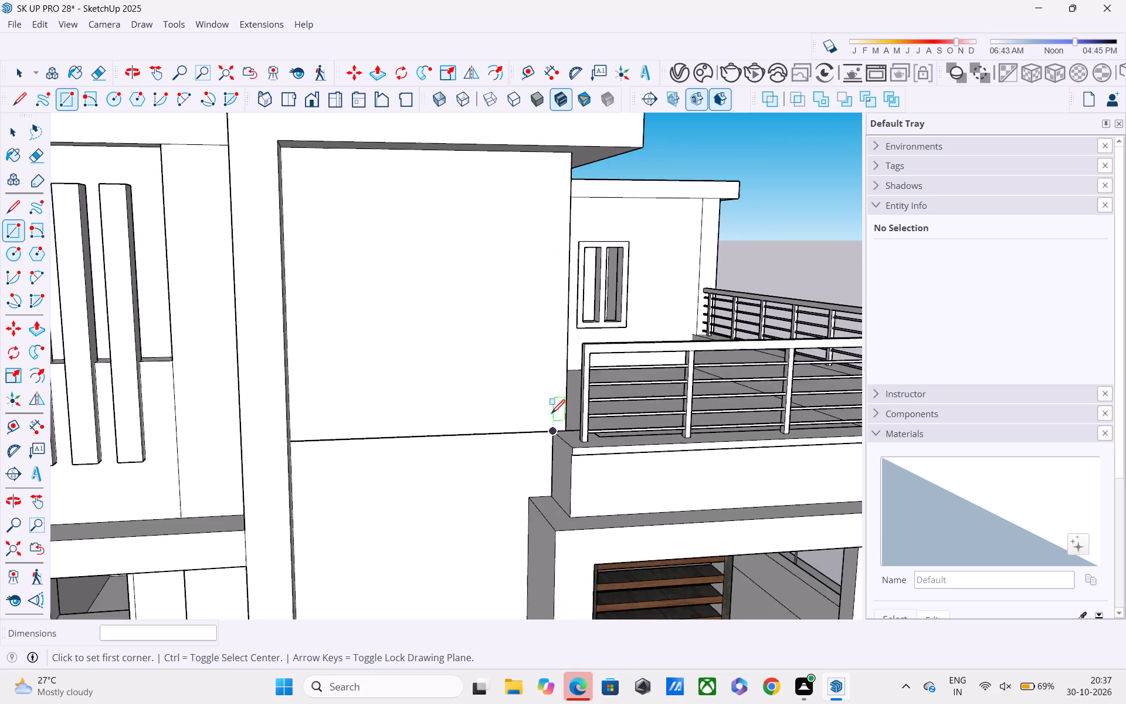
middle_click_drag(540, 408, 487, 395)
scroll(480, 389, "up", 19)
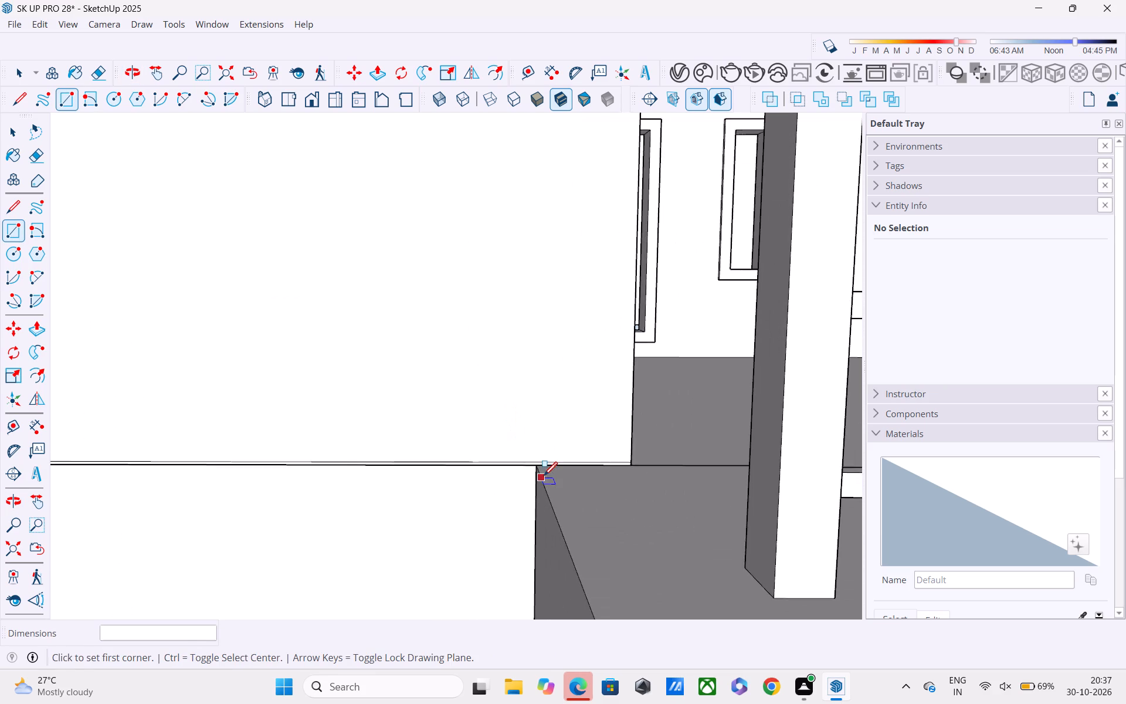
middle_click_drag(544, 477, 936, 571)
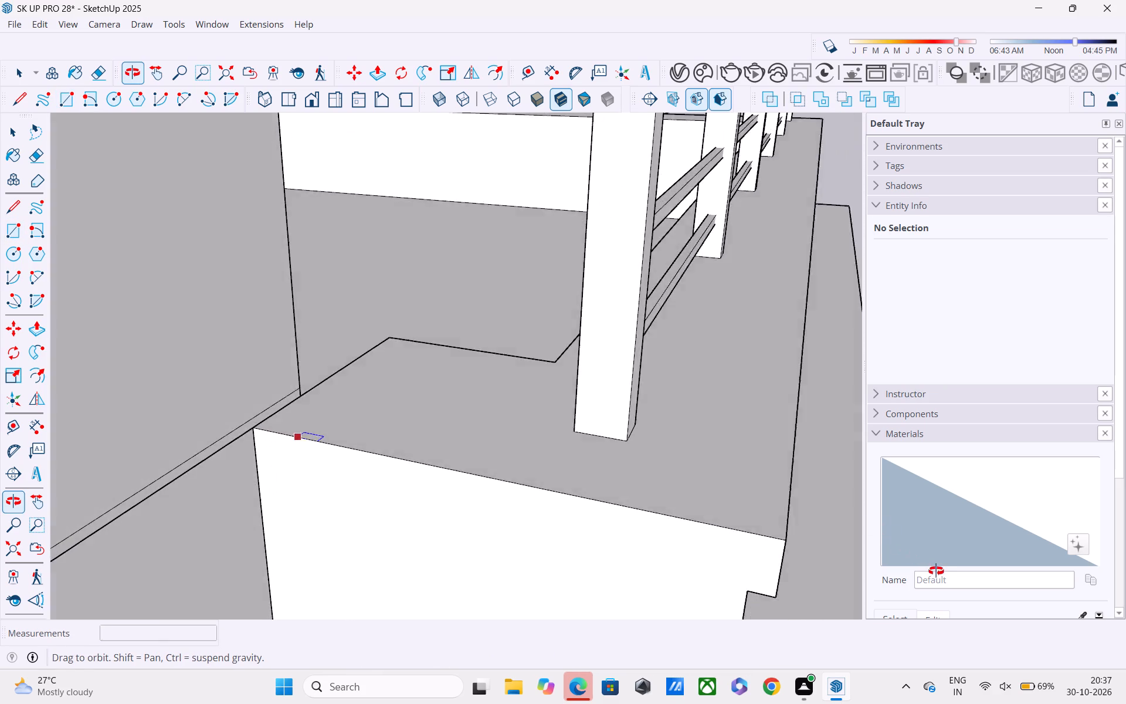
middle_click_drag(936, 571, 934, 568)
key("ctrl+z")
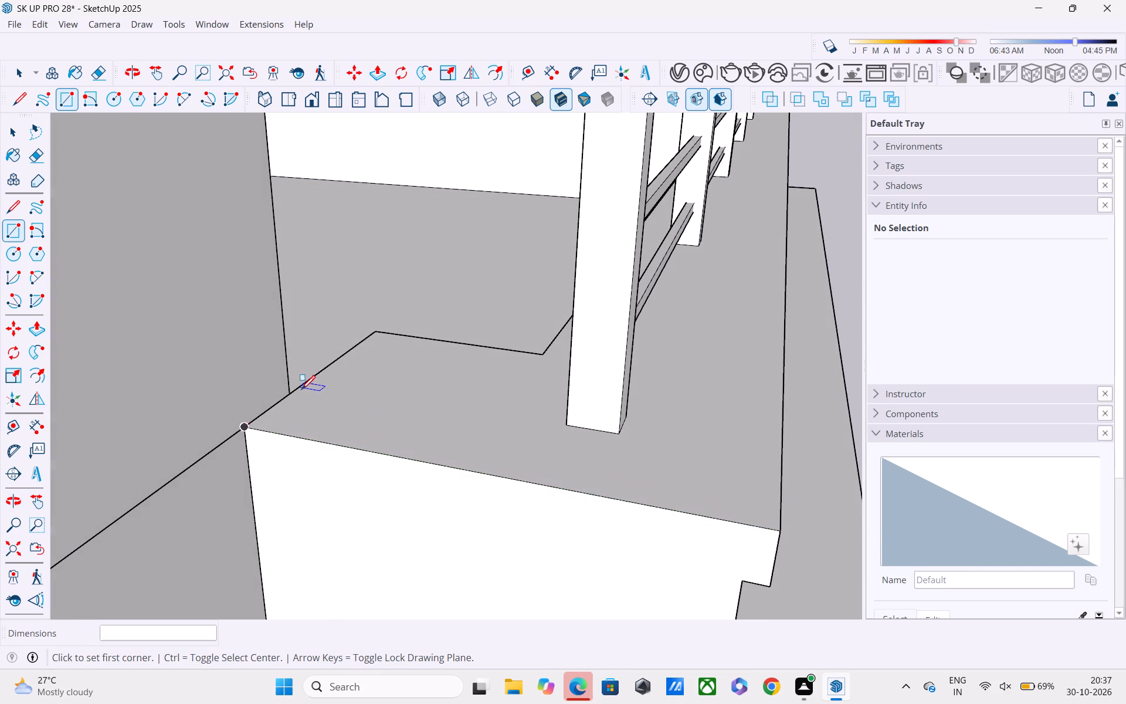
Draw an 8' high rectangle on the tall wall panel from its outer vertical edge at parapet level to the recess's upper inner corner.
scroll(300, 390, "up", 1)
middle_click_drag(316, 404, 443, 409)
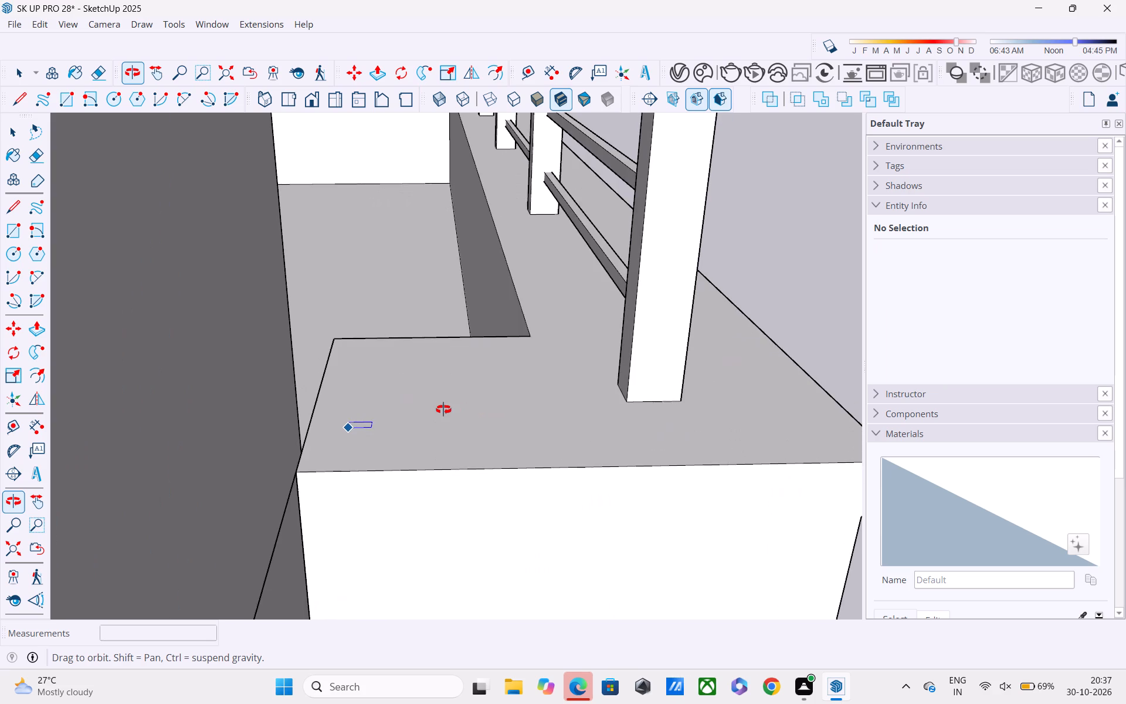
middle_click_drag(443, 409, 472, 394)
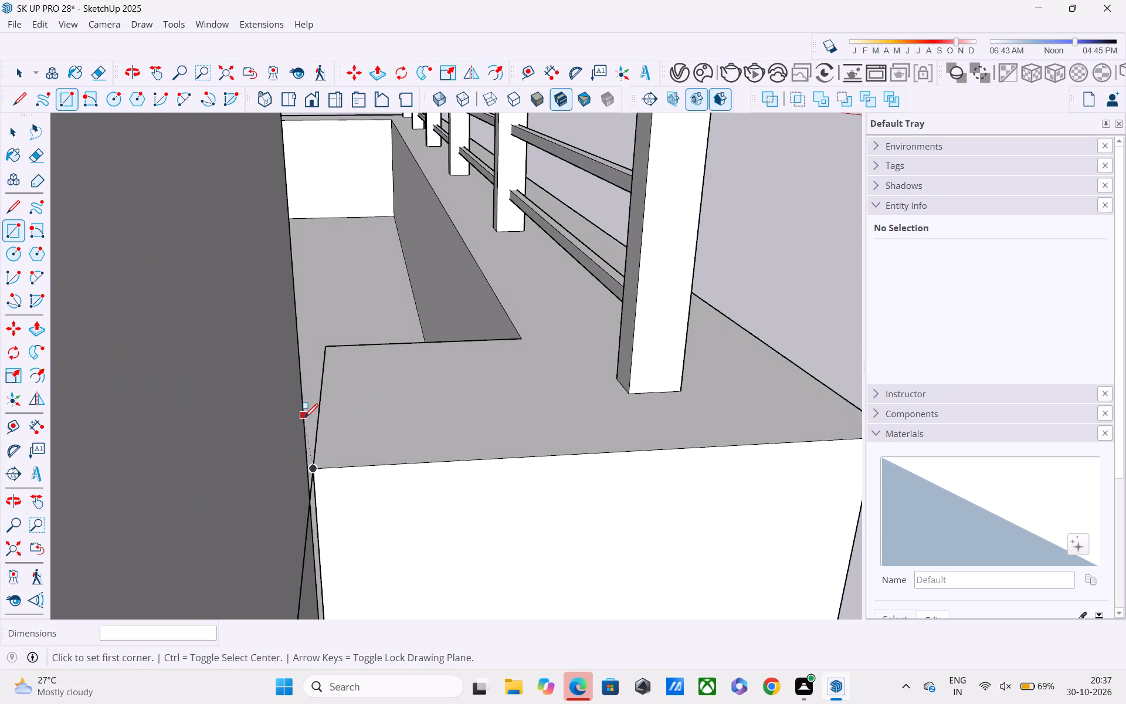
middle_click_drag(304, 417, 210, 411)
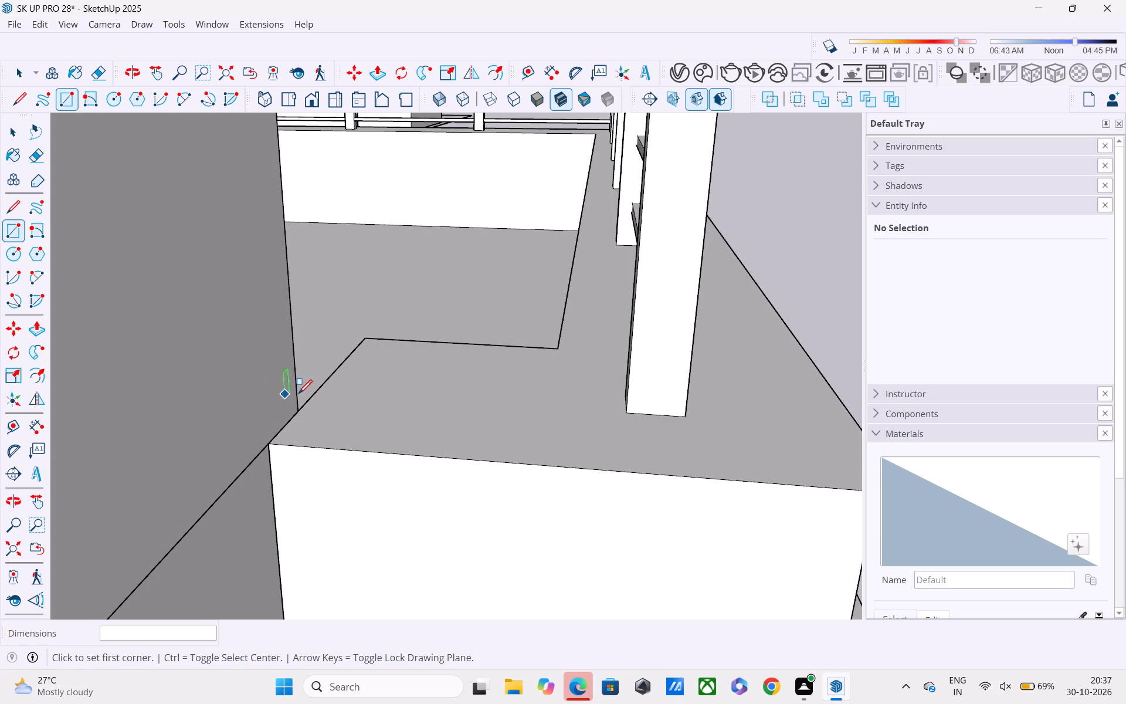
left_click(300, 395)
scroll(225, 445, "down", 3)
middle_click_drag(225, 445, 239, 448)
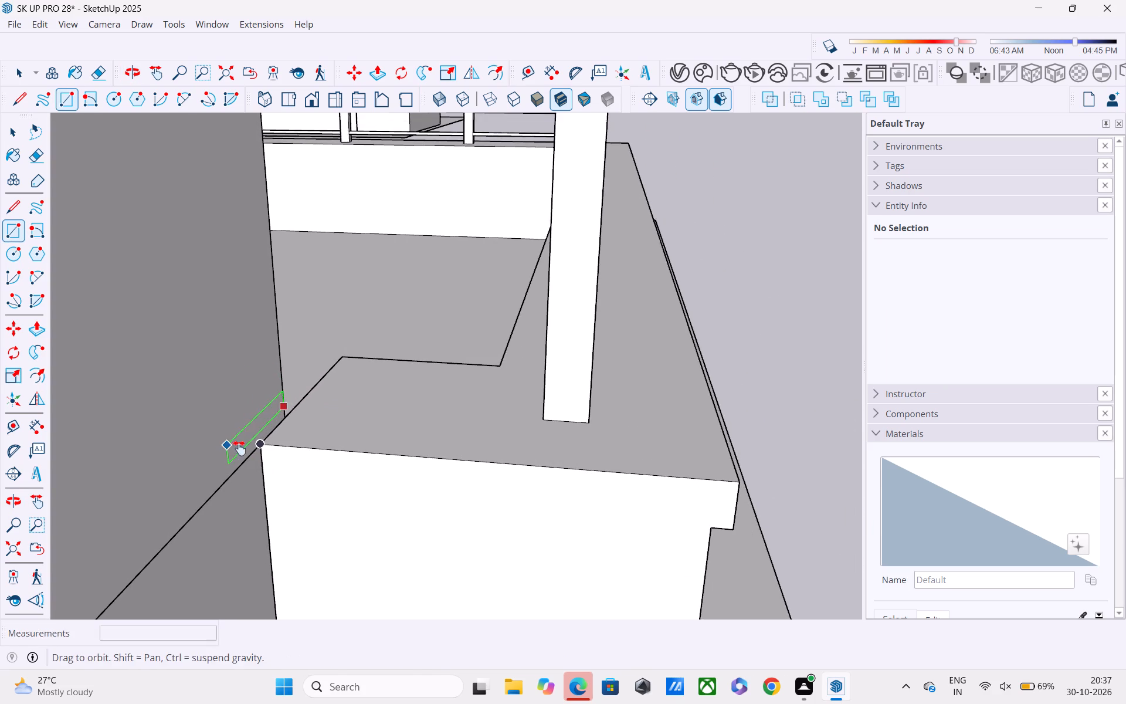
middle_click_drag(239, 448, 394, 454)
middle_click_drag(390, 446, 562, 412)
scroll(507, 384, "down", 5)
scroll(328, 371, "down", 4)
scroll(327, 362, "up", 1)
middle_click_drag(327, 362, 589, 482, "shift")
scroll(558, 439, "down", 6)
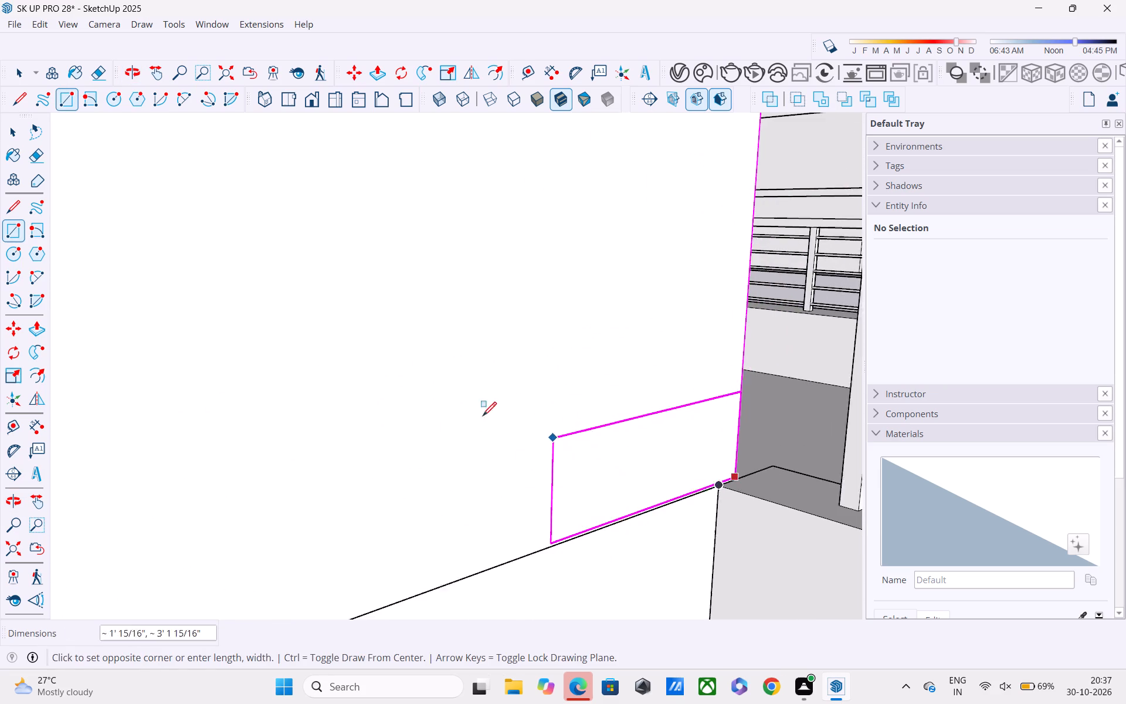
middle_click_drag(398, 363, 582, 503)
scroll(573, 431, "up", 1)
scroll(571, 429, "down", 6)
middle_click_drag(423, 325, 410, 404)
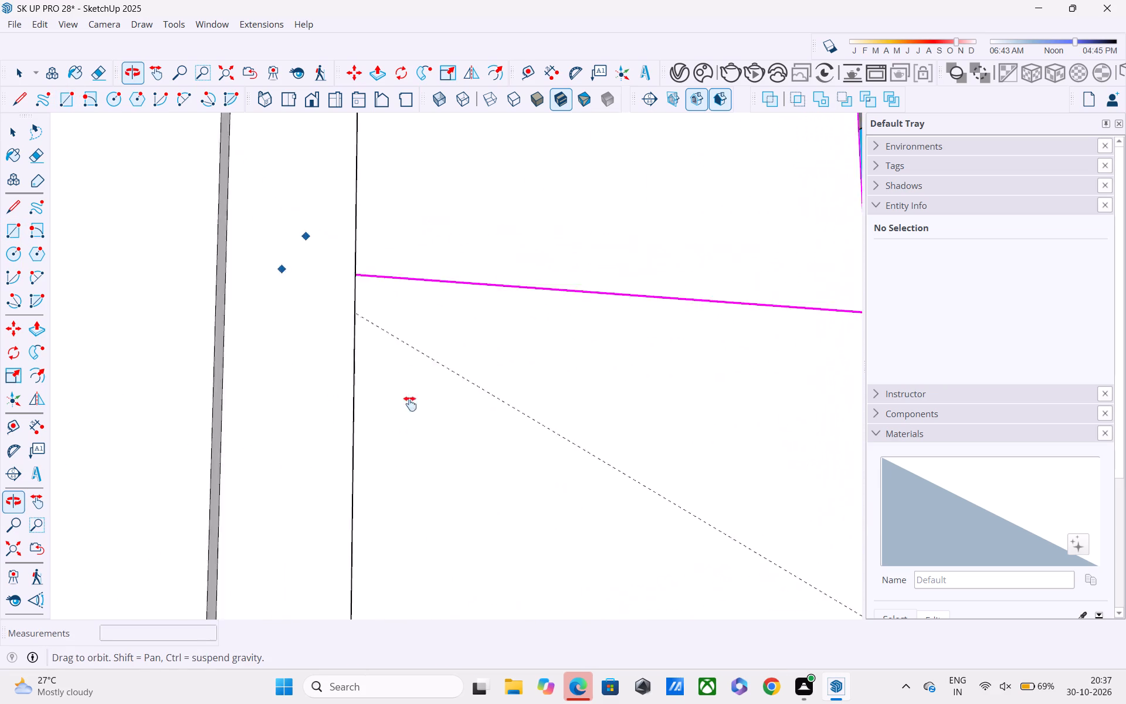
middle_click_drag(410, 404, 413, 529)
scroll(413, 431, "up", 1)
middle_click_drag(422, 303, 292, 280)
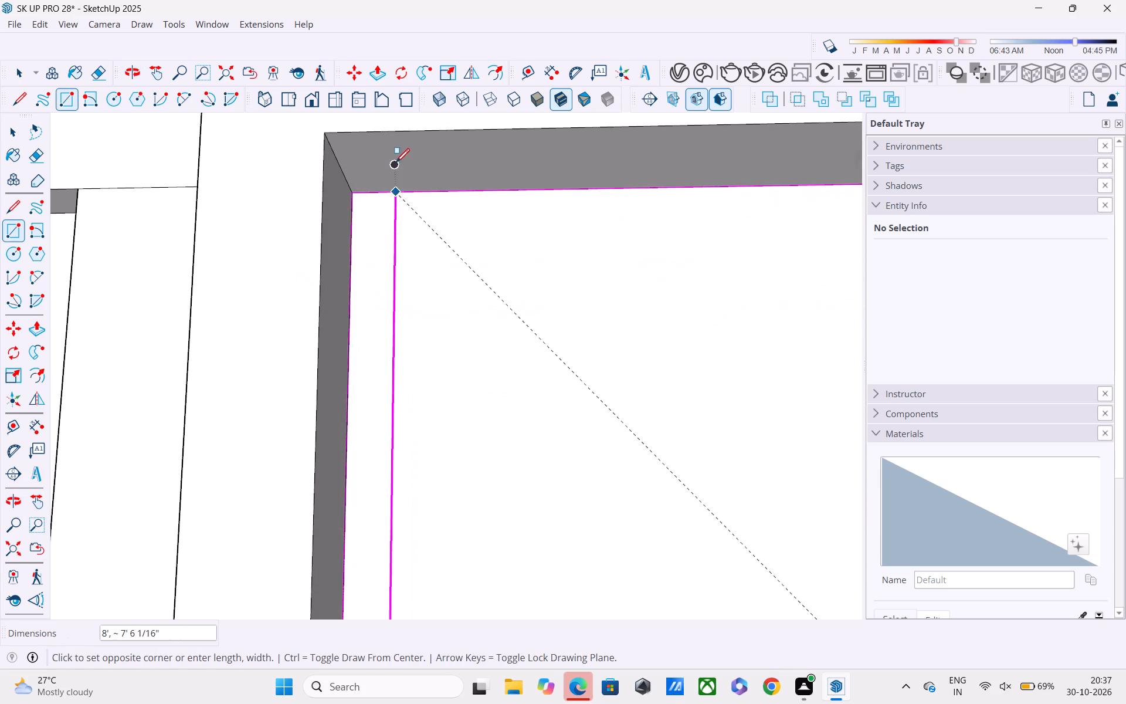
left_click(351, 195)
Delete the separate line beside the new rectangle's bottom edge, running from the upper parapet corner across the tall wall panel.
scroll(352, 196, "down", 5)
scroll(405, 270, "down", 8)
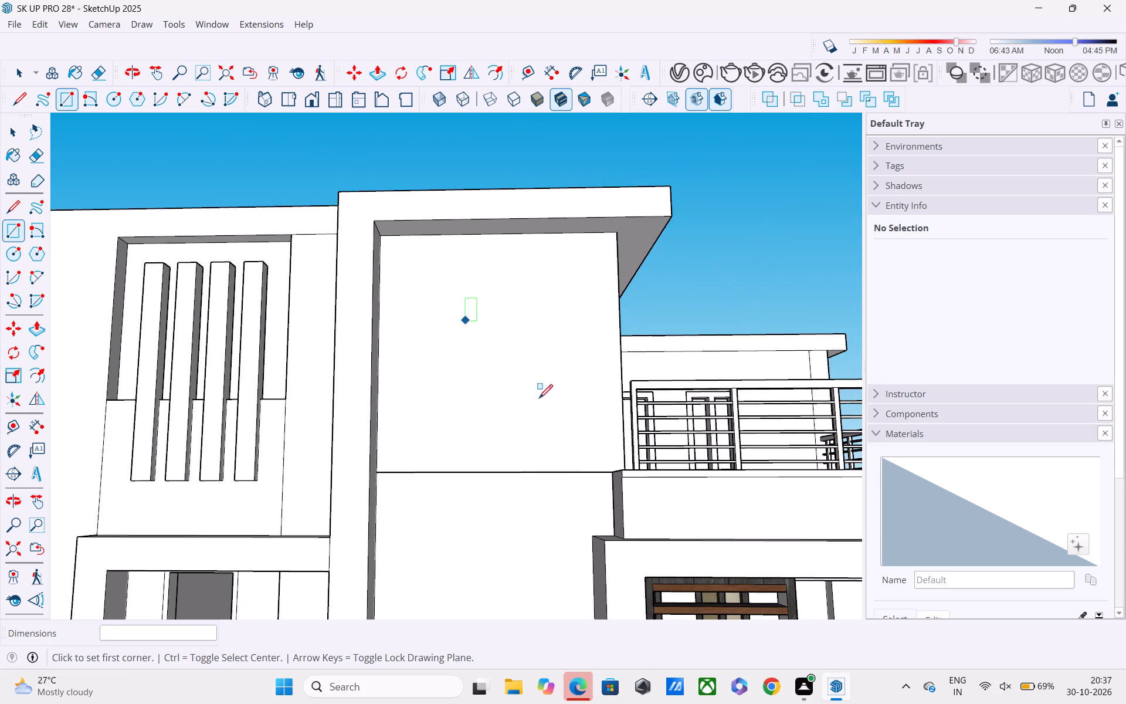
key("space")
scroll(518, 478, "up", 11)
middle_click_drag(512, 476, 506, 395)
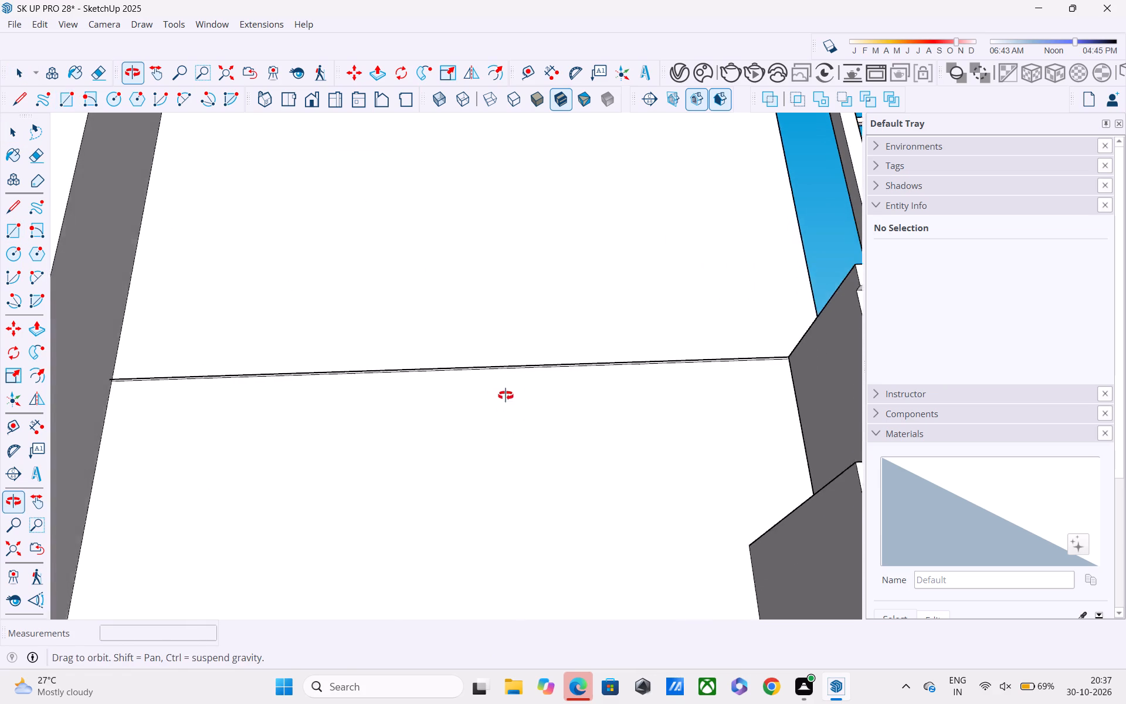
middle_click_drag(506, 395, 528, 386)
scroll(556, 363, "up", 6)
middle_click_drag(556, 357, 729, 479)
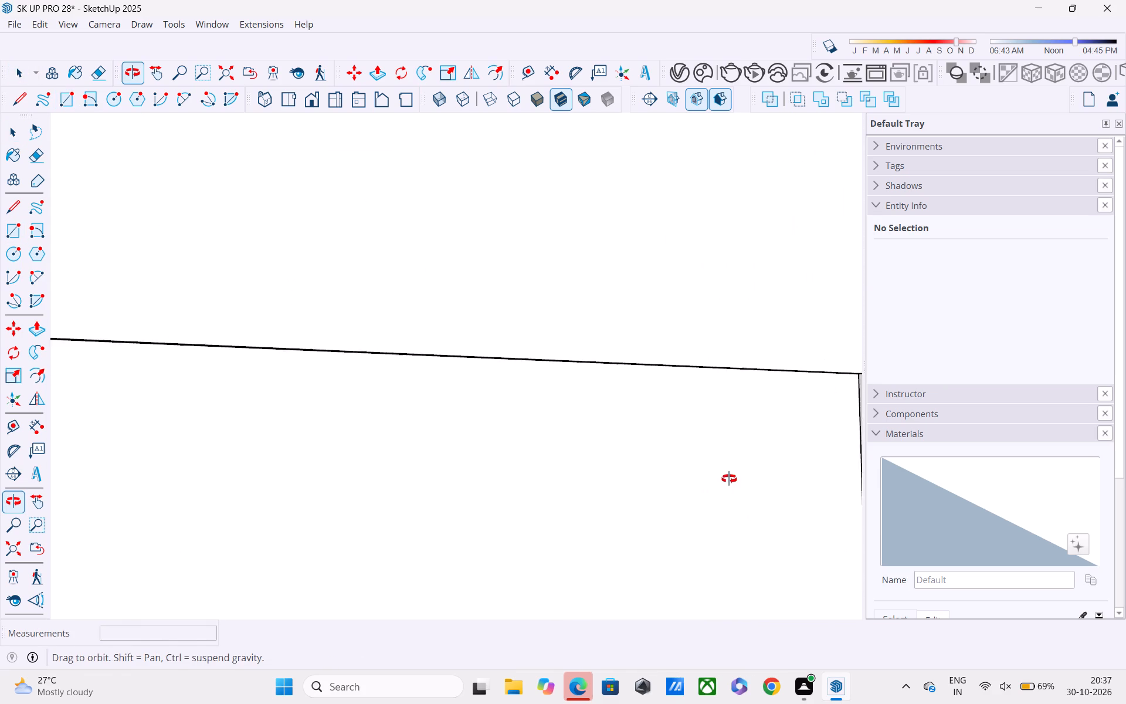
middle_click_drag(729, 479, 890, 584)
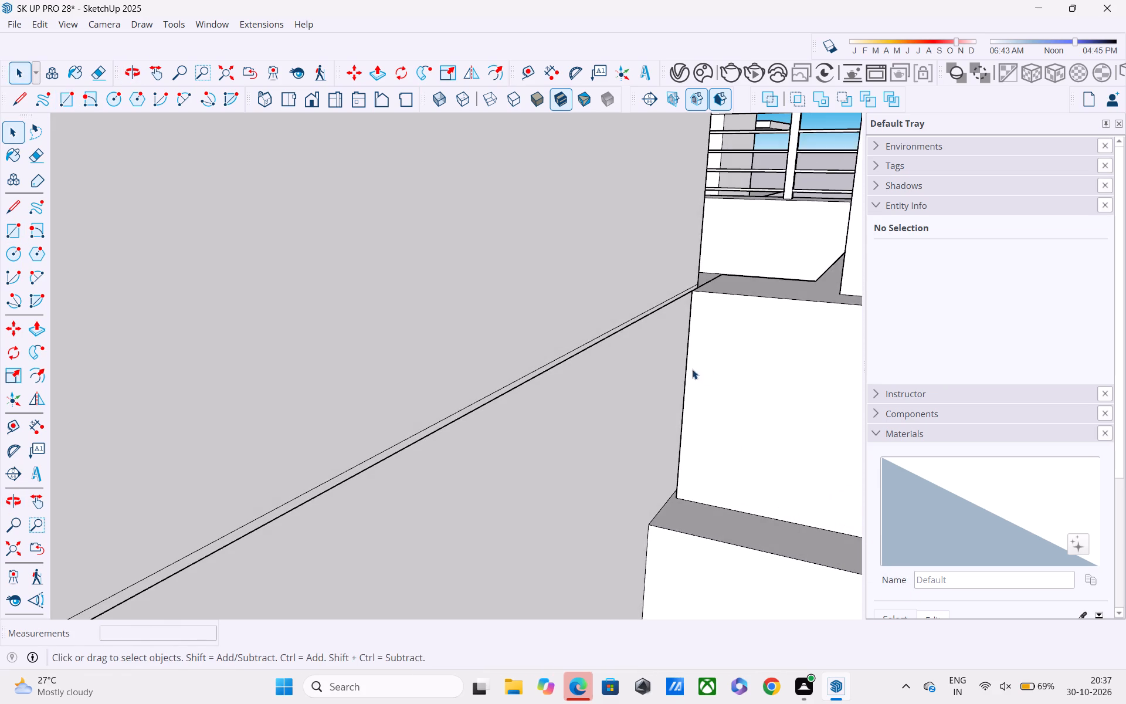
middle_click_drag(692, 369, 755, 444)
middle_click_drag(737, 429, 699, 400)
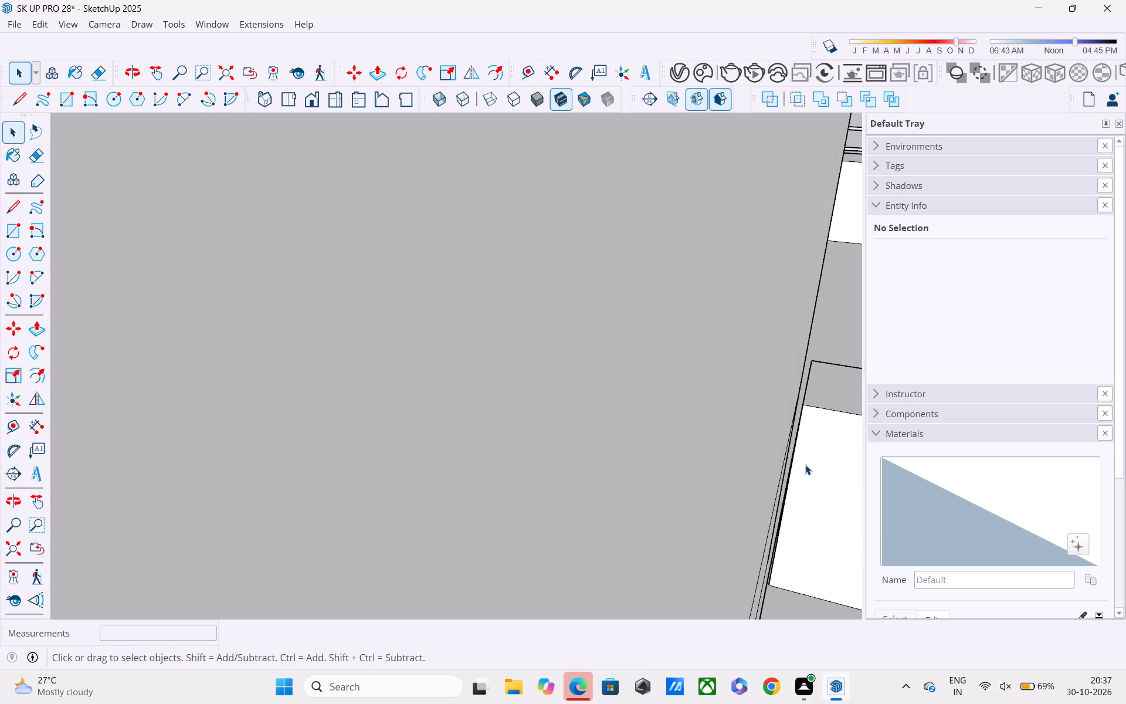
left_click(795, 453)
key("Delete")
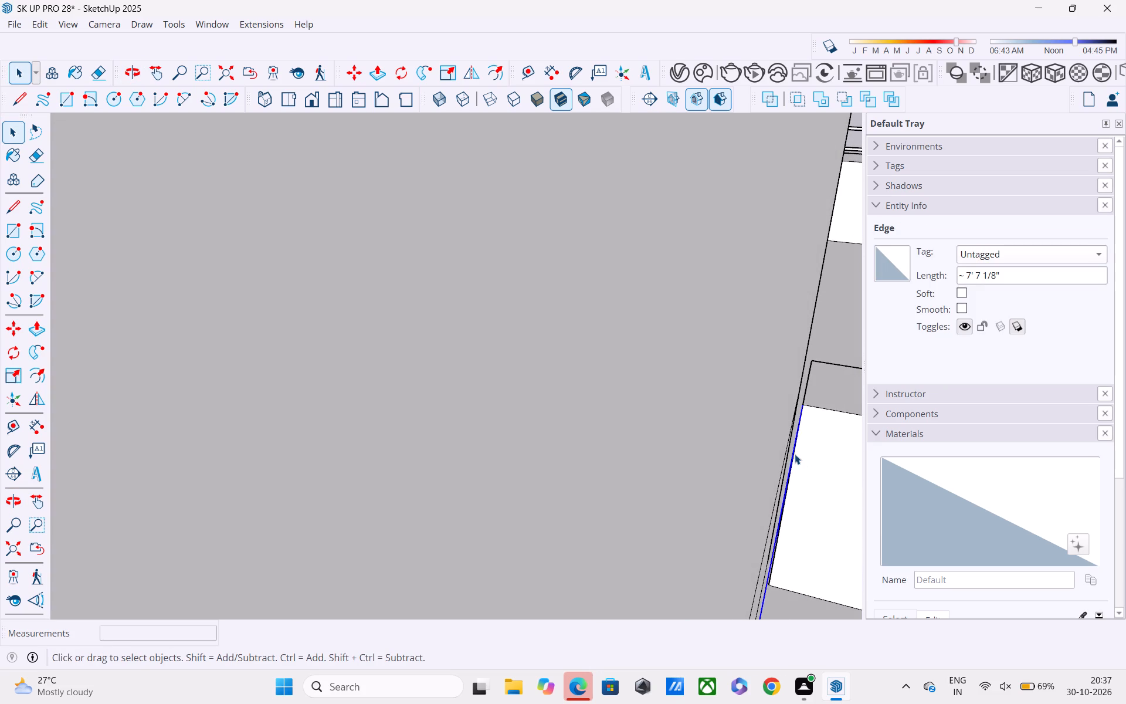
Zoom out to the whole model and examine where the tall wall panel's dividing line meets the upper balcony parapet.
scroll(791, 448, "down", 5)
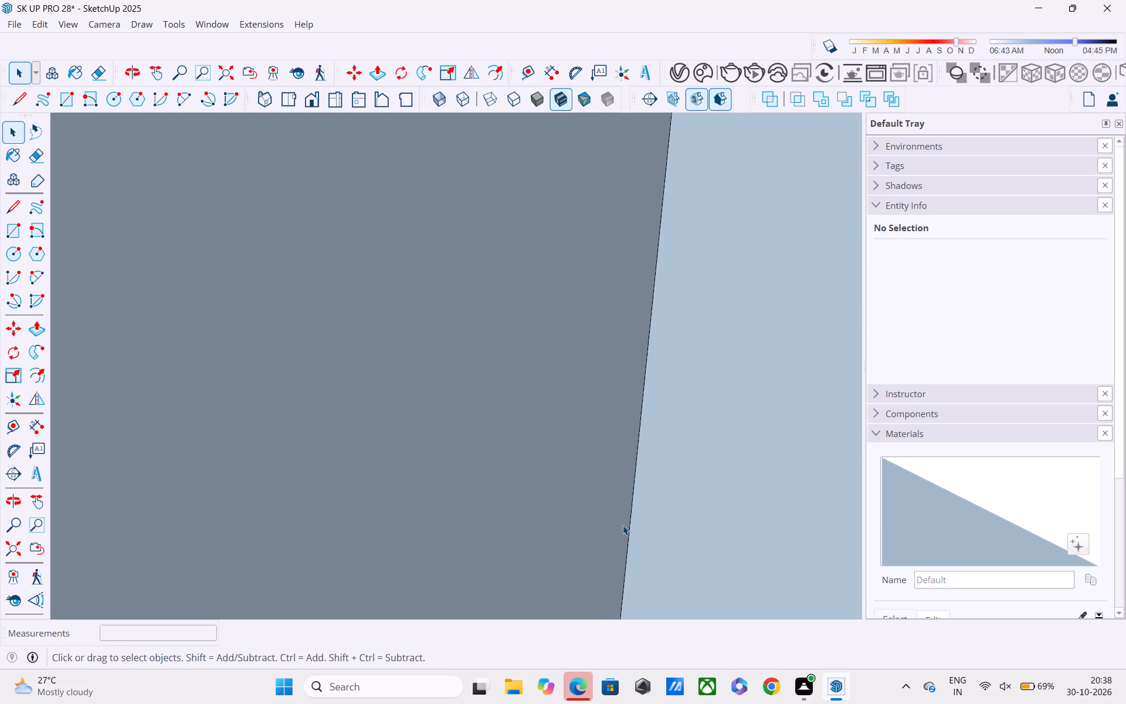
left_click(2, 552)
middle_click_drag(257, 502, 208, 459)
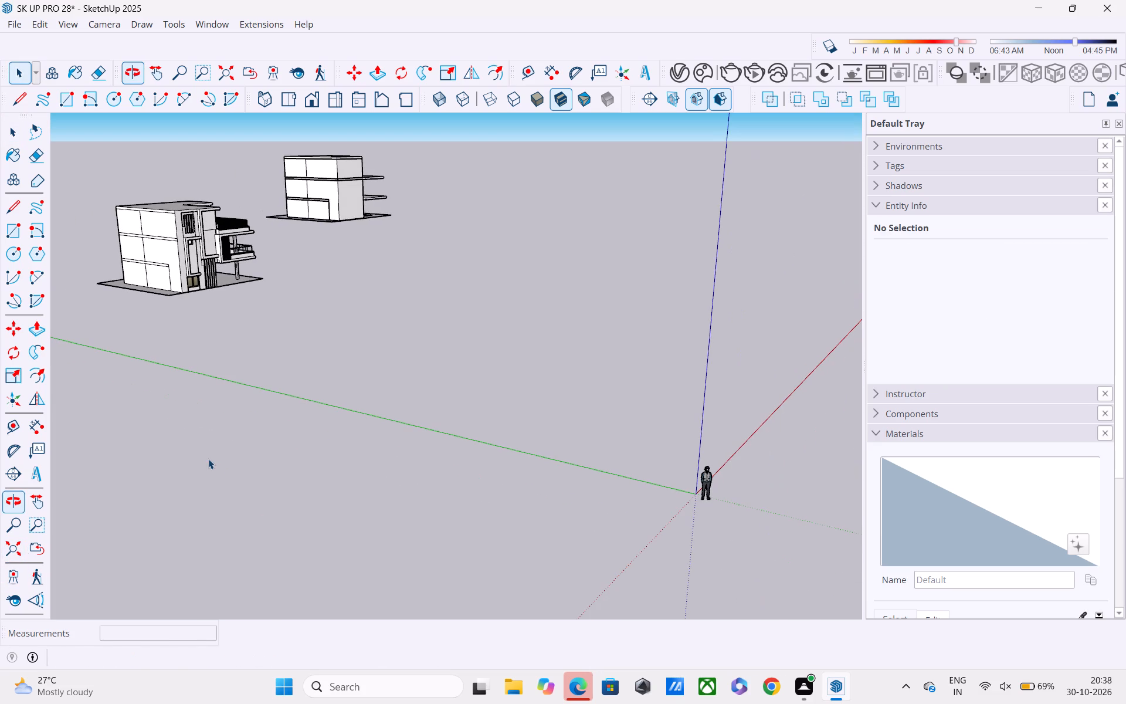
middle_click_drag(268, 499, 335, 619, "shift")
scroll(259, 305, "up", 5)
middle_click_drag(210, 218, 201, 192)
scroll(224, 219, "down", 1)
scroll(280, 310, "up", 4)
scroll(234, 250, "up", 3)
middle_click_drag(231, 248, 318, 379, "shift")
scroll(317, 381, "up", 5)
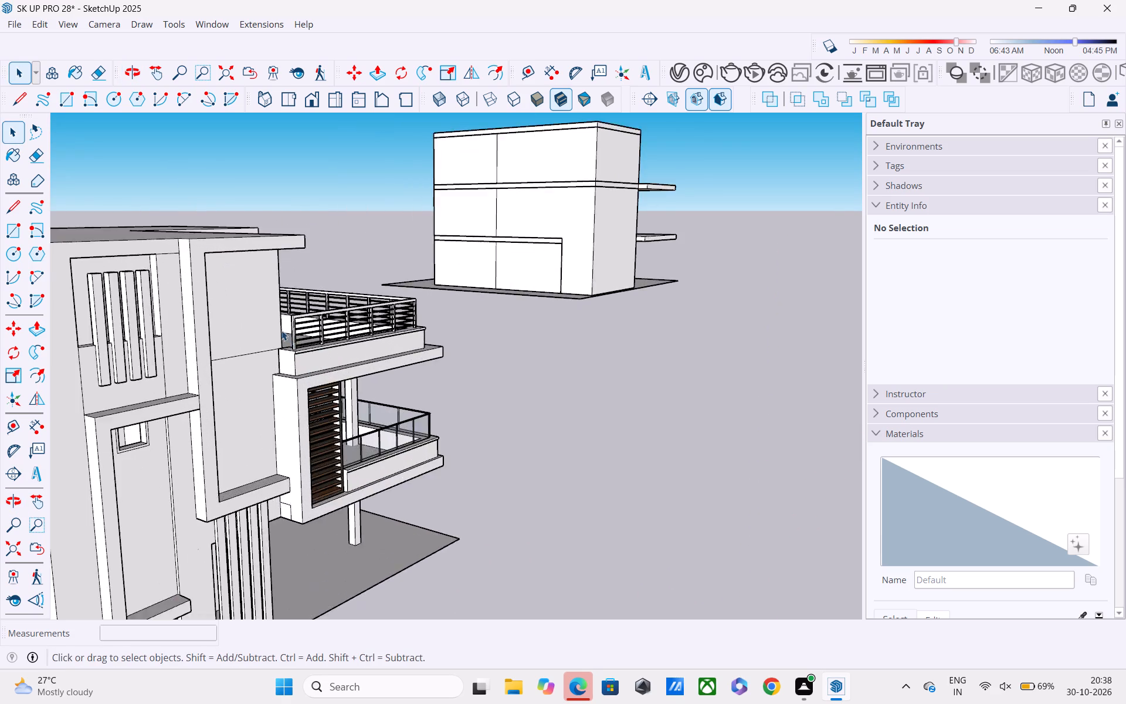
scroll(281, 330, "up", 8)
middle_click_drag(291, 363, 314, 424)
scroll(324, 474, "up", 6)
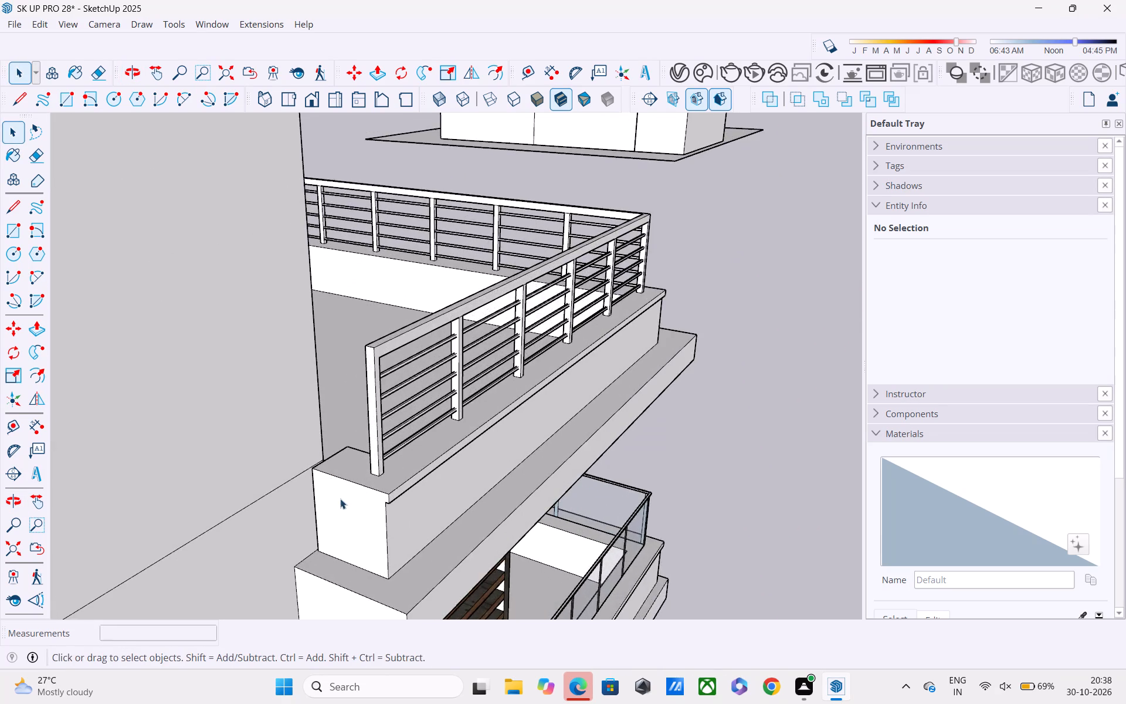
scroll(340, 499, "up", 2)
middle_click_drag(321, 482, 372, 533)
scroll(369, 530, "up", 7)
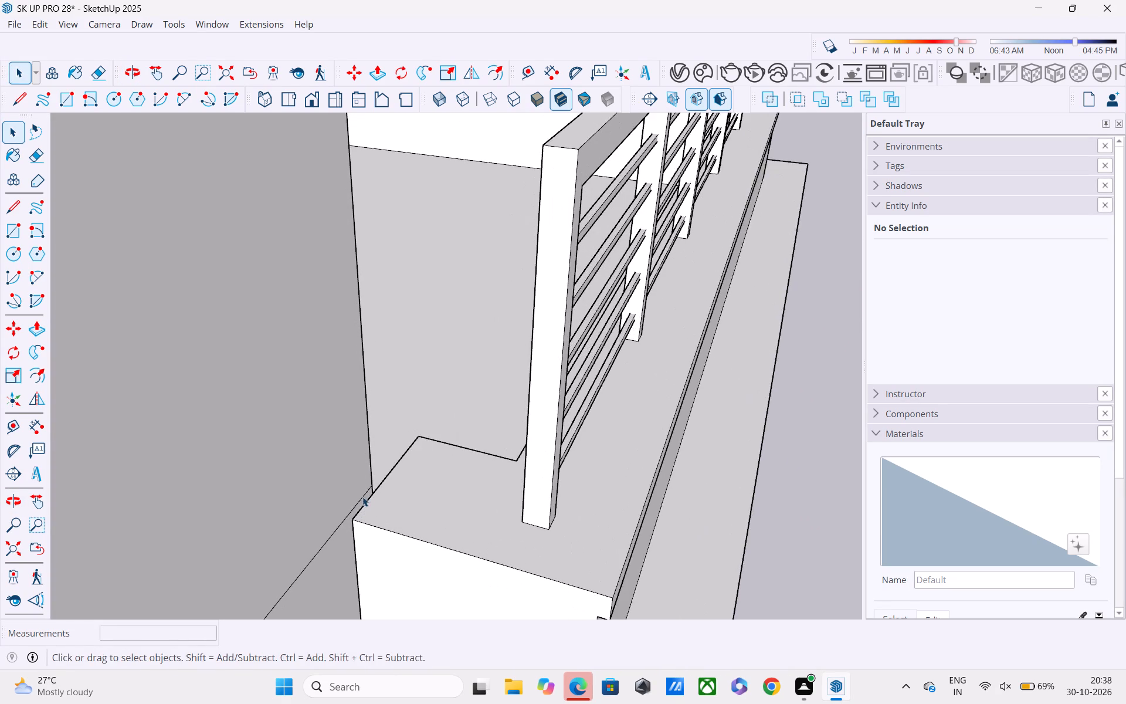
middle_click_drag(364, 496, 299, 398)
scroll(300, 364, "down", 11)
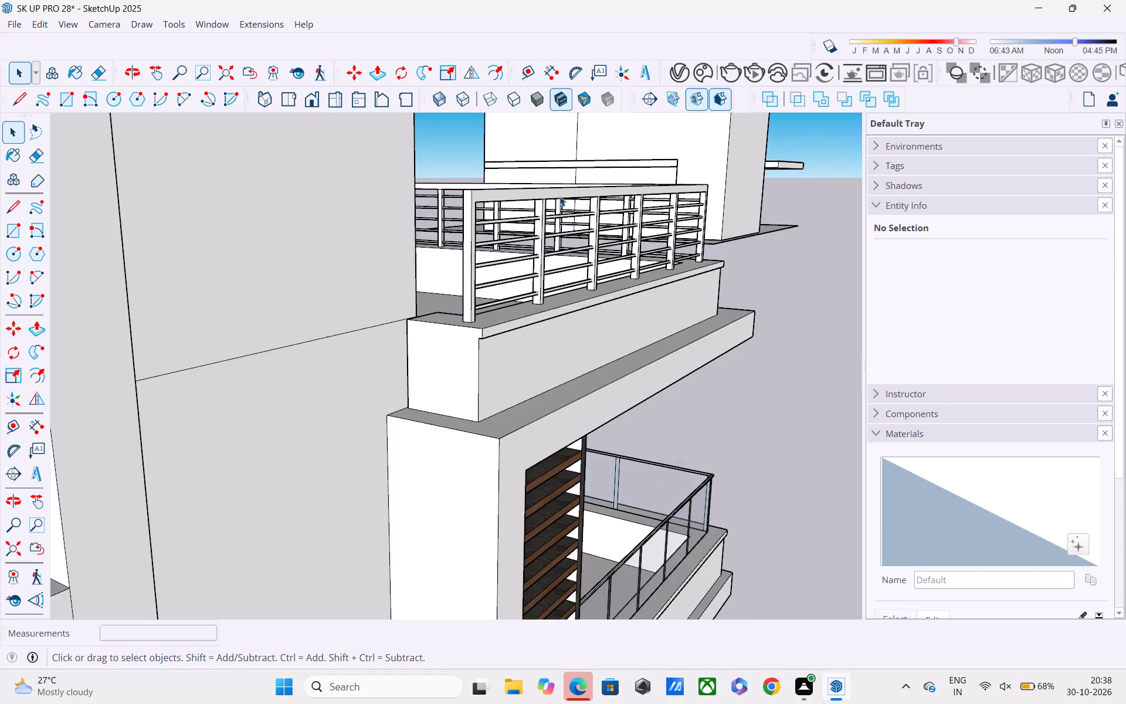
Examine the upper balcony floor, its railing and the inner parapet corner at the building wall.
middle_click_drag(559, 196, 1, 385)
scroll(225, 294, "up", 1)
scroll(398, 225, "down", 3)
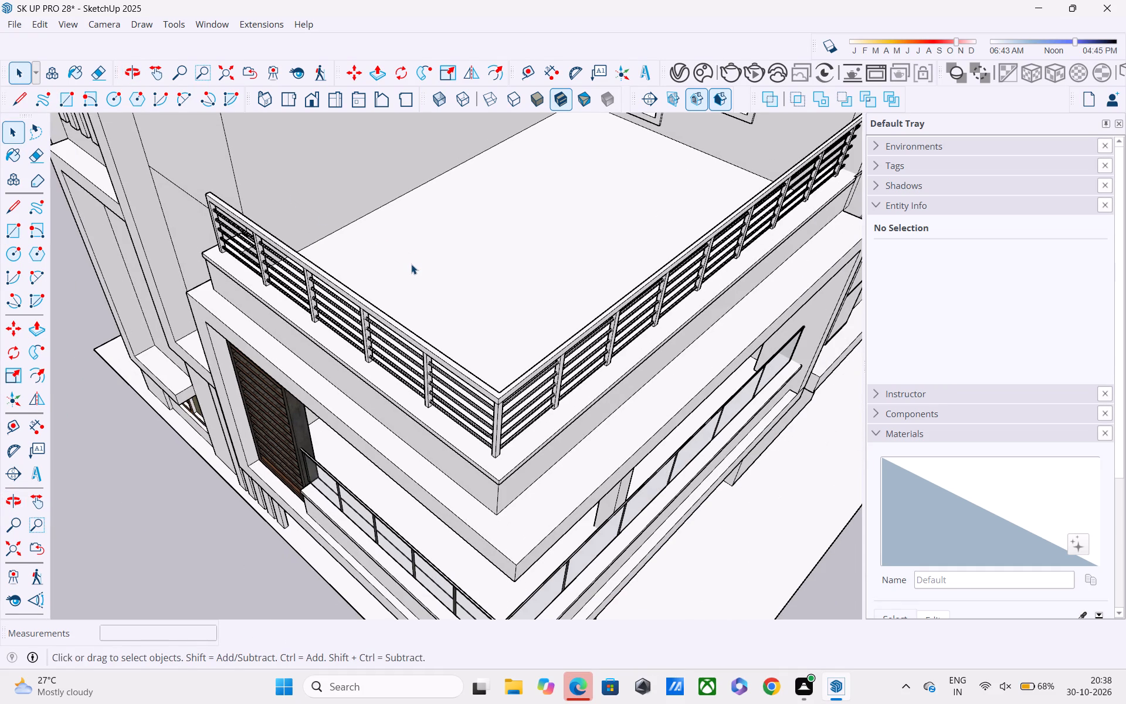
scroll(315, 160, "down", 2)
middle_click_drag(377, 277, 203, 319)
middle_click_drag(332, 224, 340, 373, "shift")
scroll(328, 351, "up", 7)
middle_click_drag(291, 316, 203, 280)
scroll(290, 285, "up", 3)
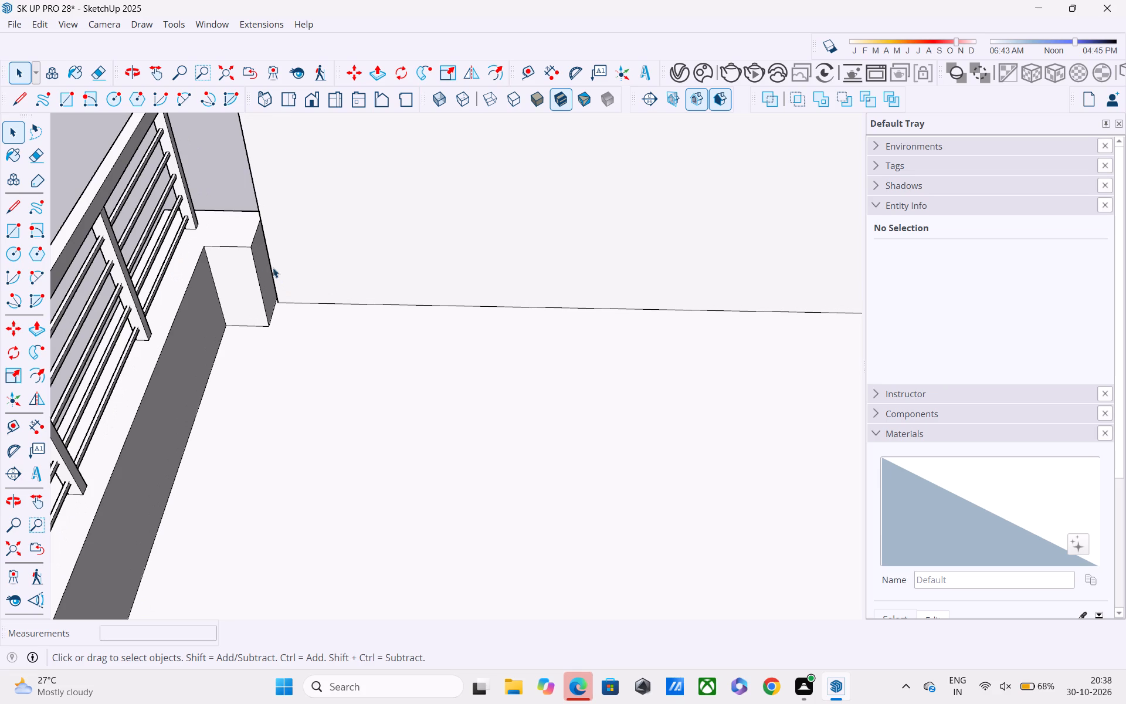
Push/Pull the upper balcony parapet's small inner end face about 5/8" to meet the edge of the tall building wall.
left_click(261, 262)
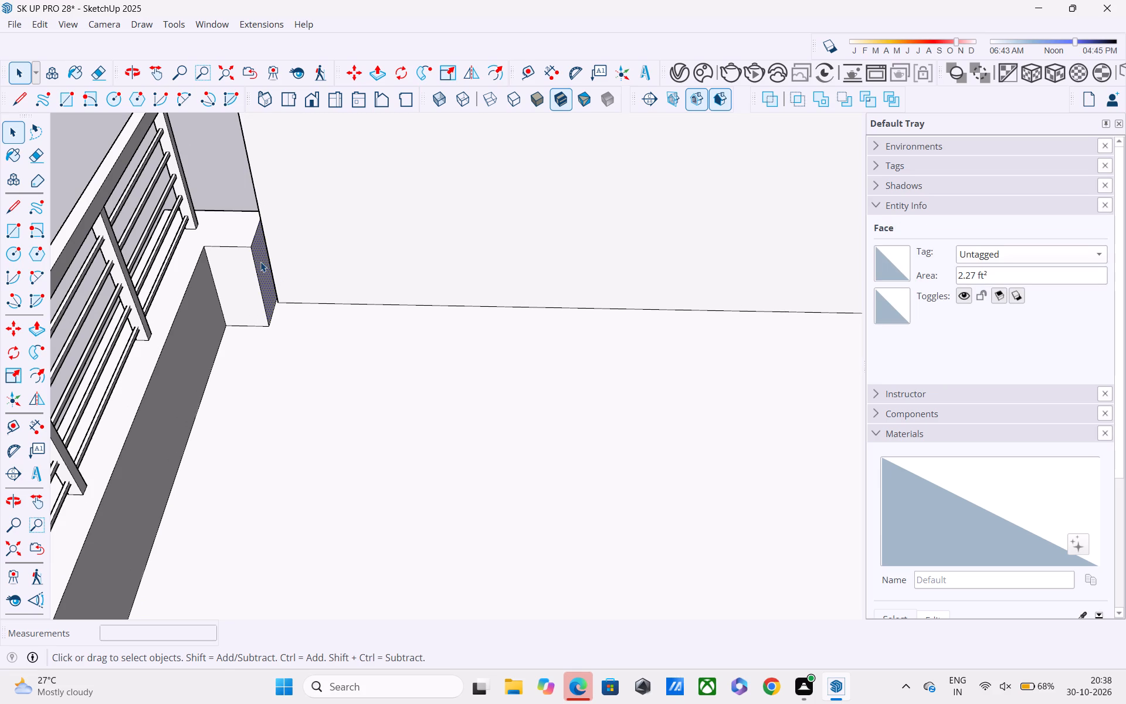
key("p")
left_click(260, 262)
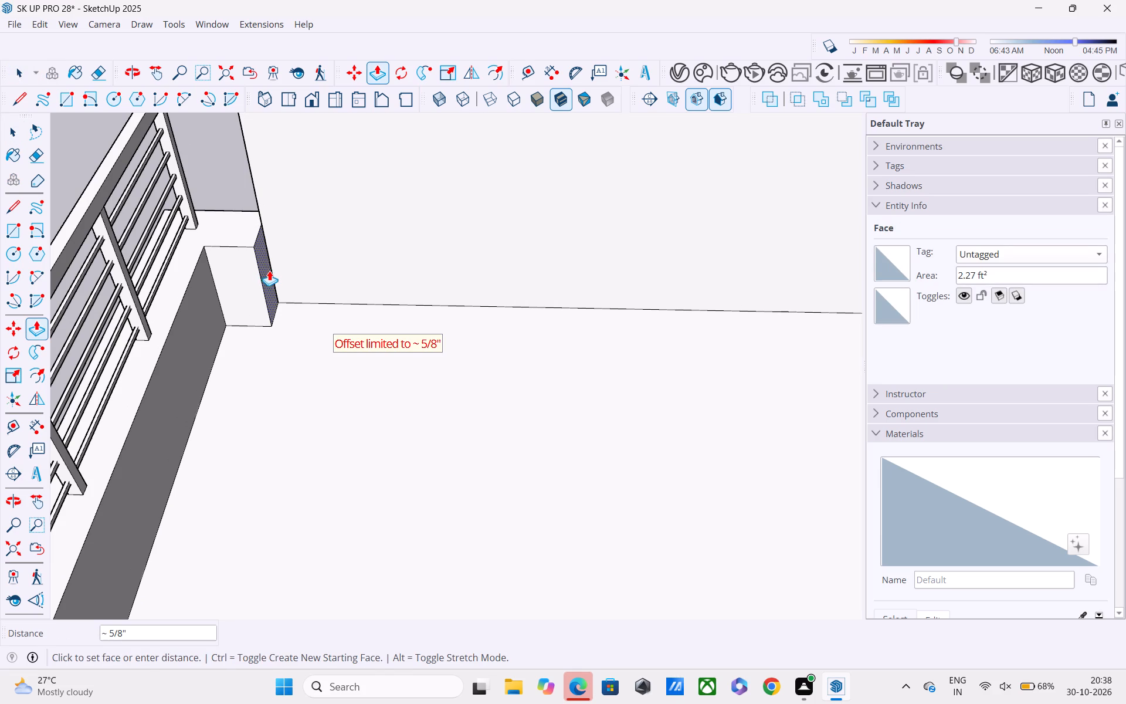
left_click(271, 272)
Push/Pull the lower part of the tall wall panel, below parapet level, outward about 5 13/16".
scroll(272, 272, "down", 5)
middle_click_drag(268, 272, 513, 236)
scroll(508, 219, "down", 5)
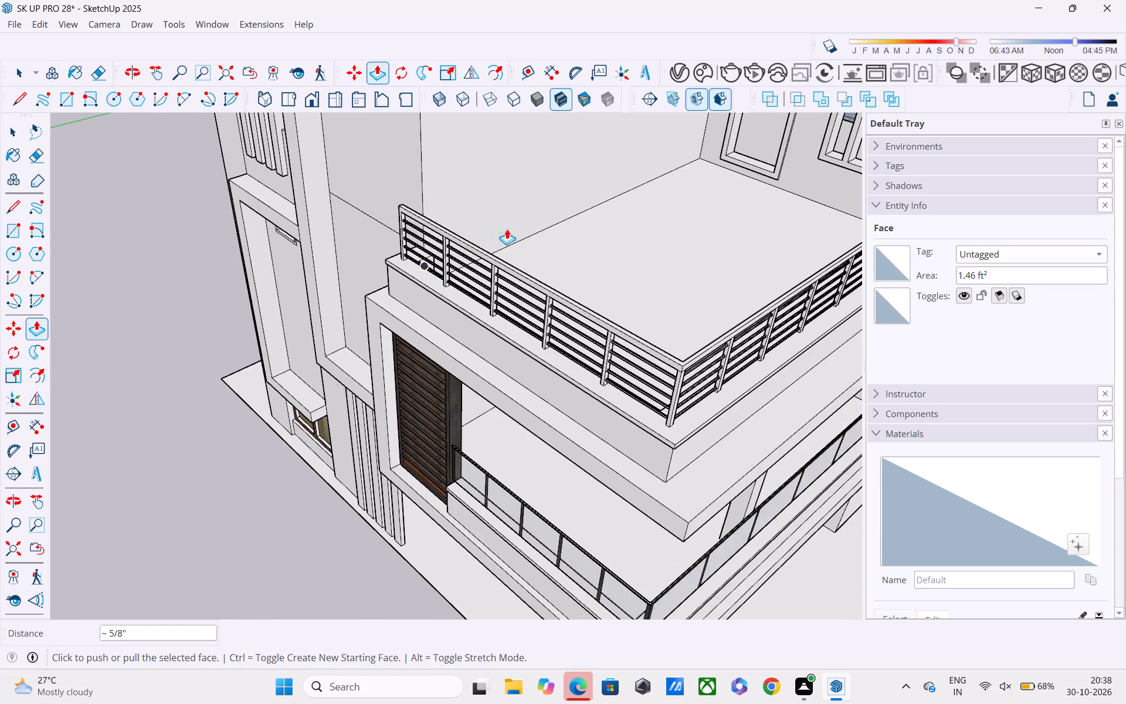
middle_click_drag(437, 273, 533, 195)
scroll(531, 191, "down", 5)
middle_click_drag(534, 197, 628, 433, "shift")
middle_click_drag(585, 394, 544, 241)
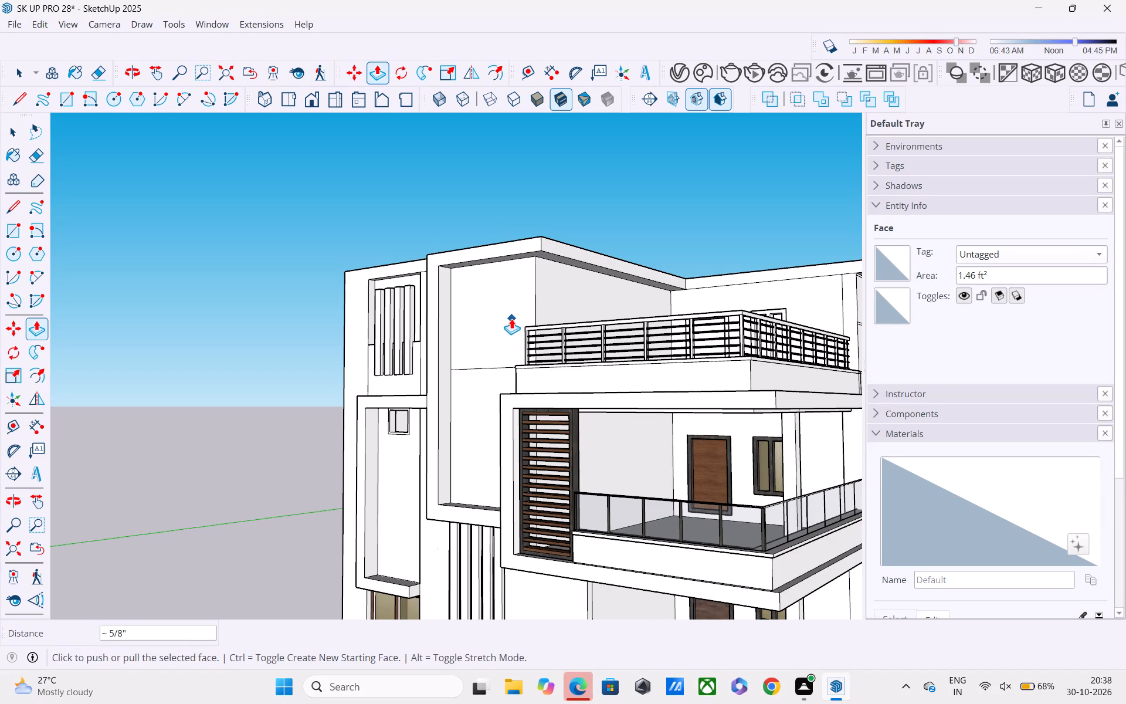
key("space")
key("p")
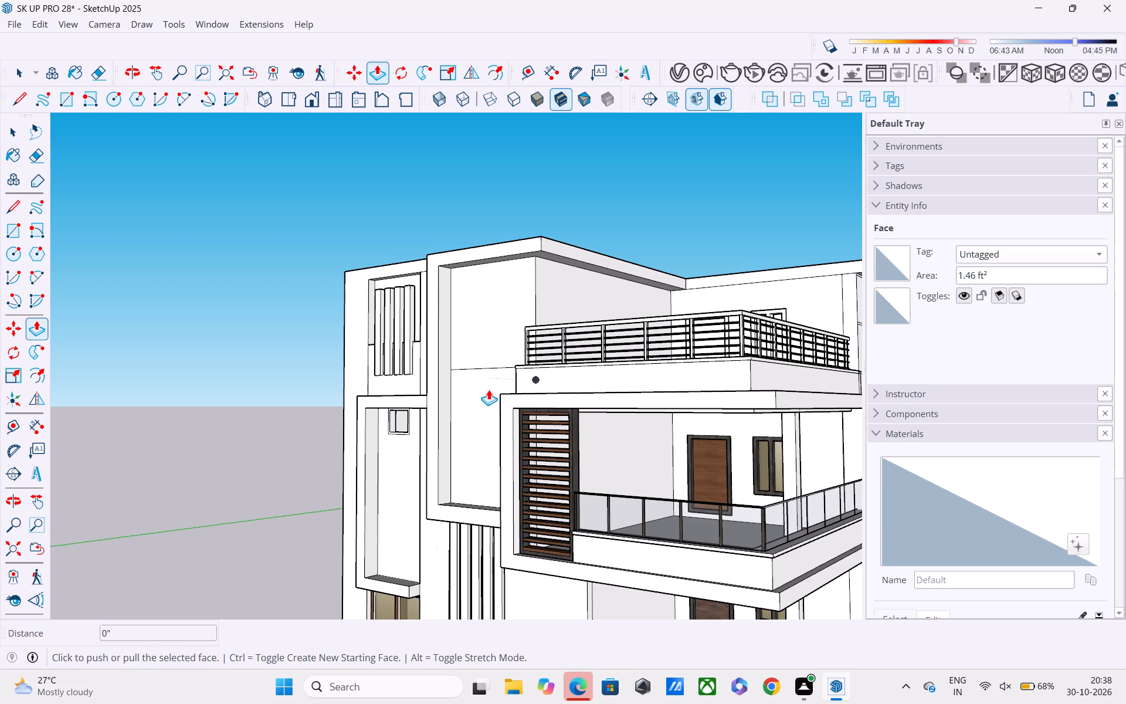
key("space")
left_click(488, 389)
key("p")
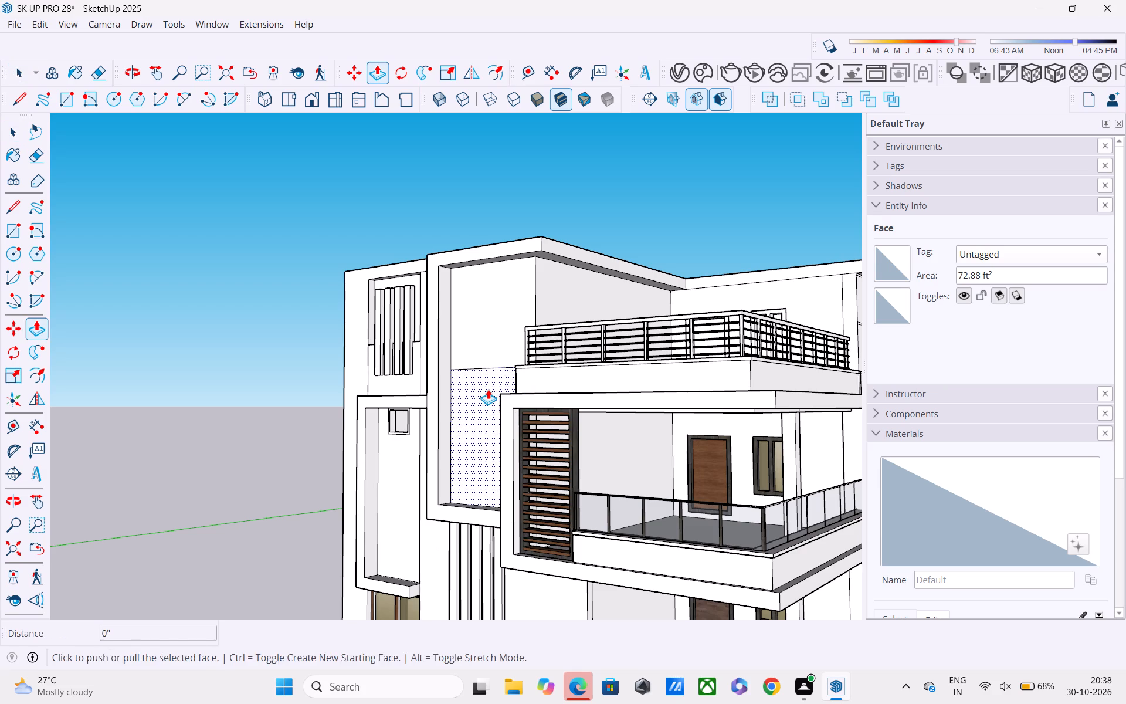
left_click(488, 389)
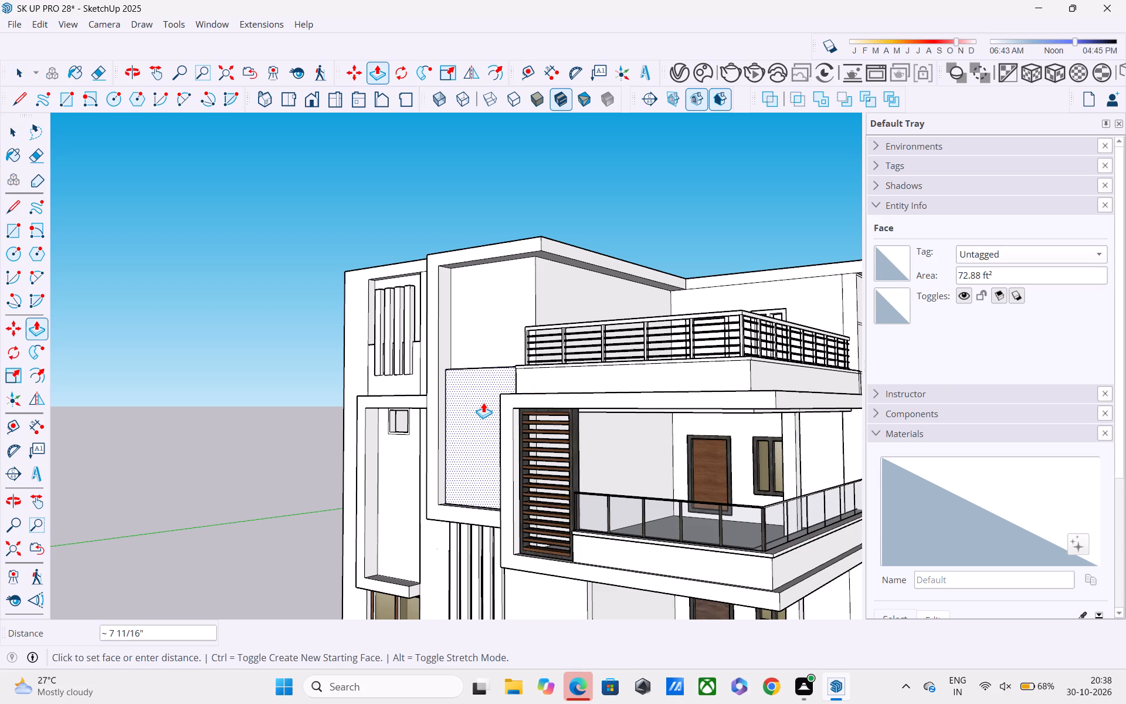
scroll(483, 402, "up", 1)
middle_click_drag(483, 402, 513, 469)
scroll(490, 414, "up", 2)
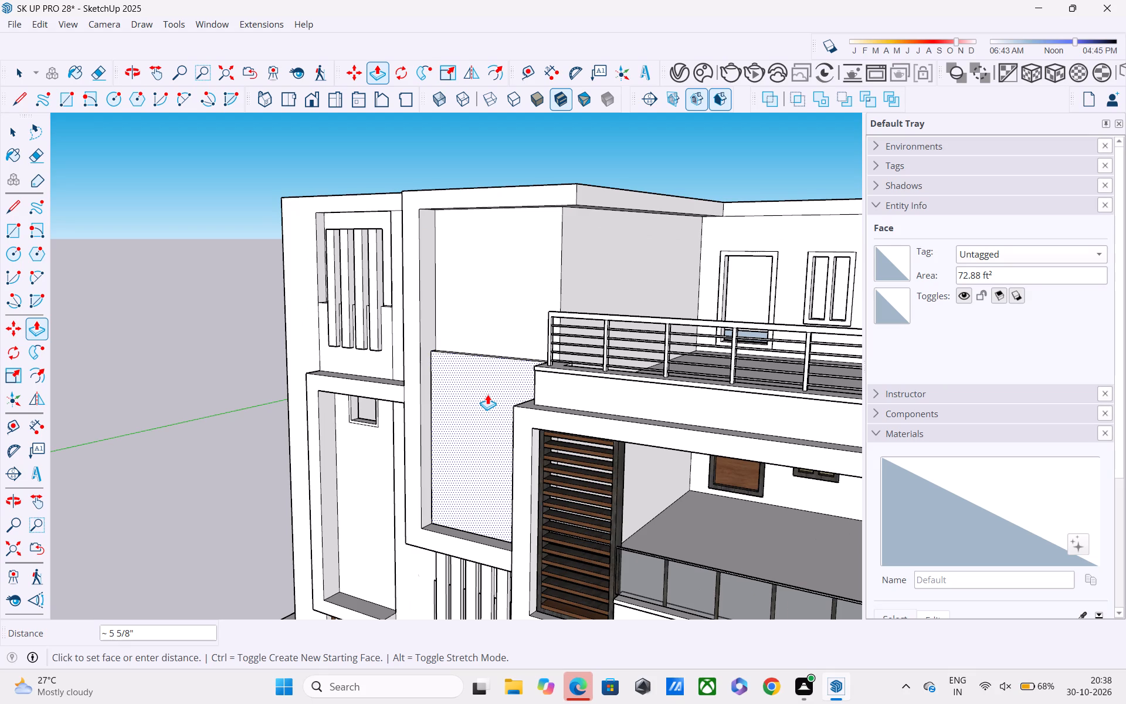
left_click(486, 389)
Examine the stepped tall wall panel, its ledge at parapet level and the adjoining balcony railing from several angles.
middle_click_drag(486, 389, 510, 428)
scroll(512, 303, "up", 5)
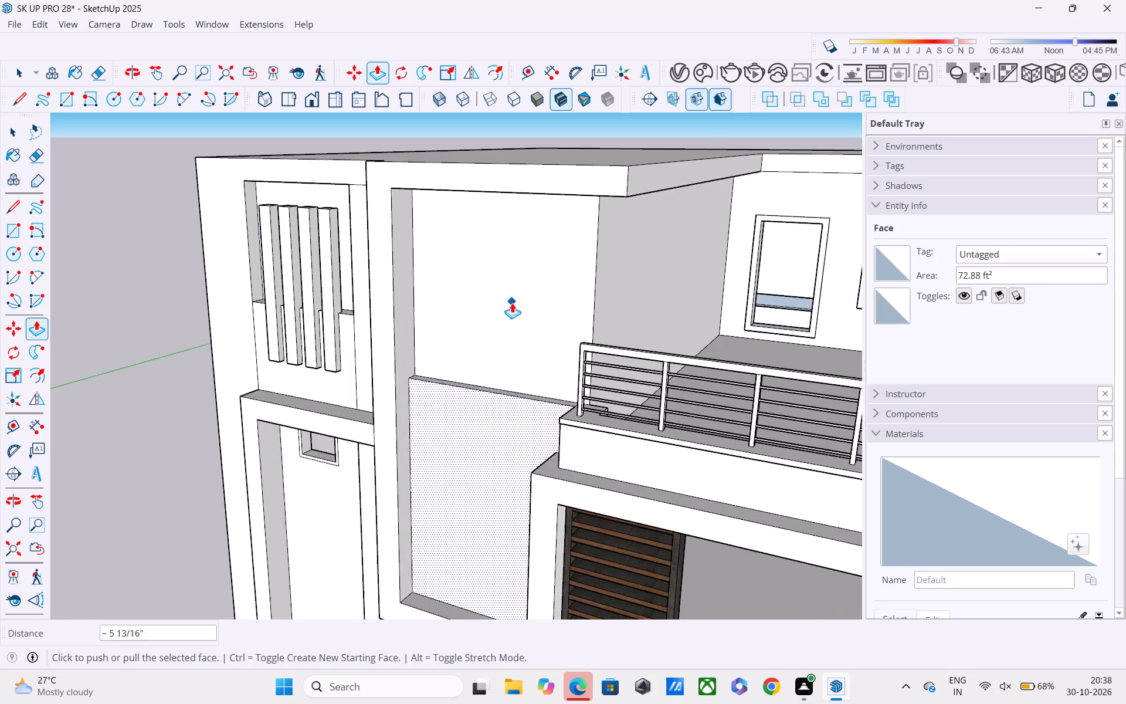
middle_click_drag(518, 304, 349, 284)
middle_click_drag(513, 293, 464, 279)
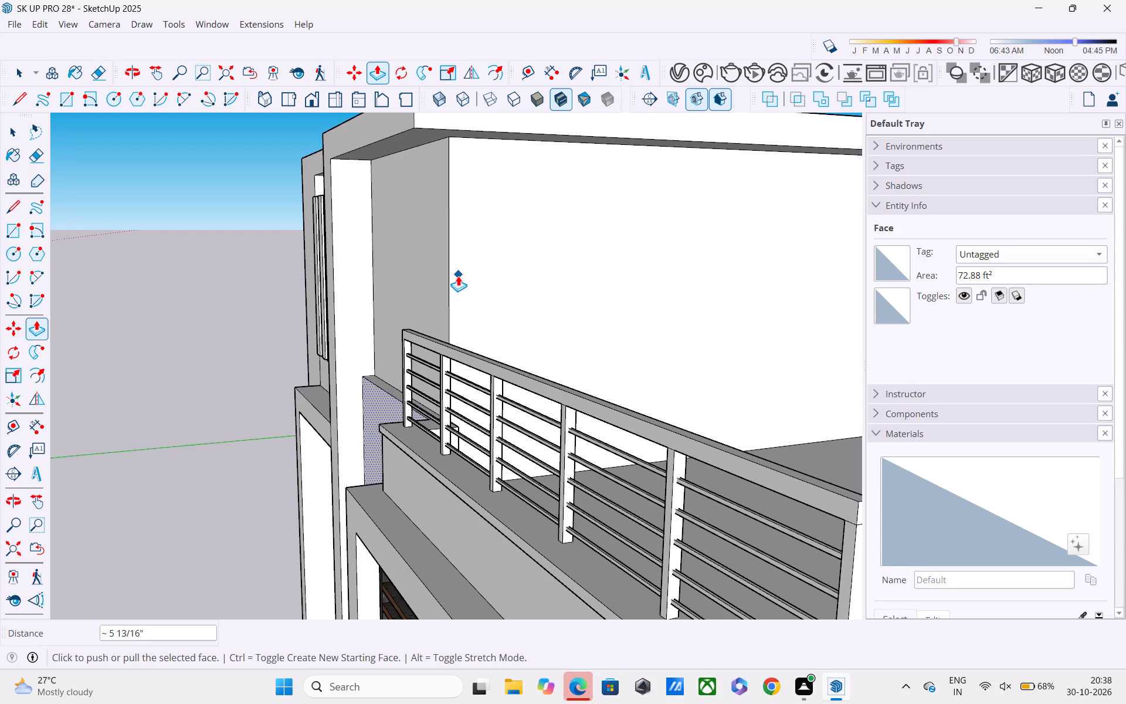
scroll(457, 275, "down", 2)
middle_click_drag(473, 286, 525, 355)
scroll(465, 303, "up", 3)
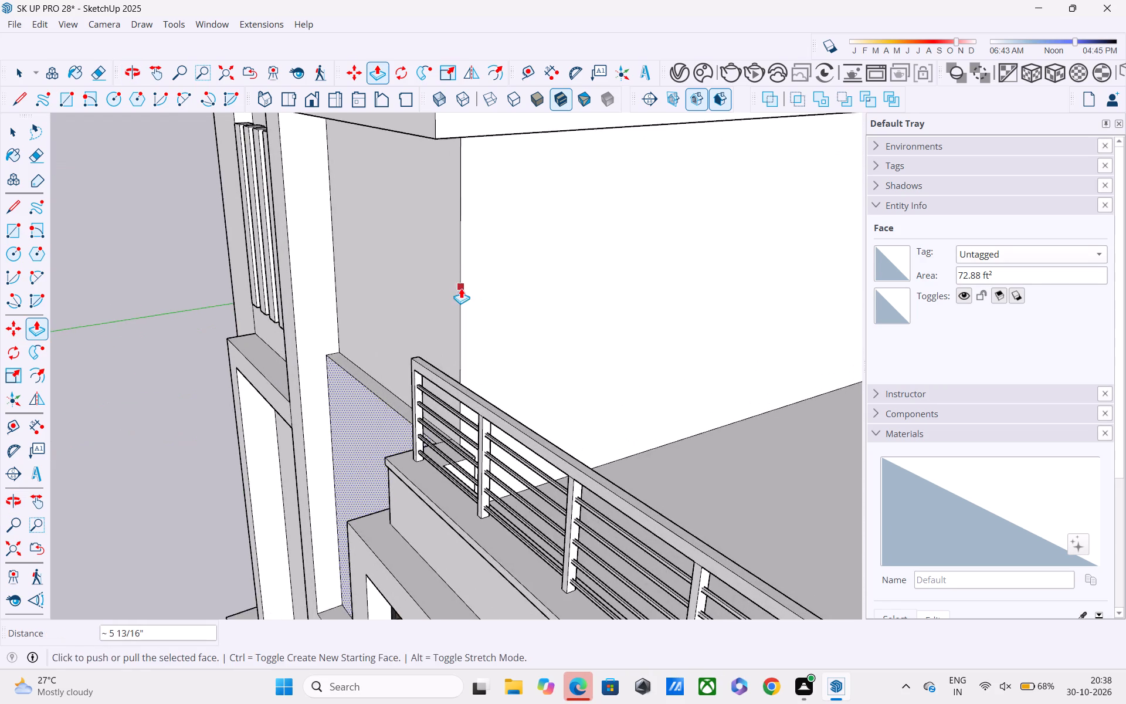
middle_click_drag(465, 287, 574, 186)
scroll(626, 158, "down", 5)
middle_click_drag(643, 201, 753, 252)
scroll(735, 230, "down", 6)
middle_click_drag(735, 229, 733, 225)
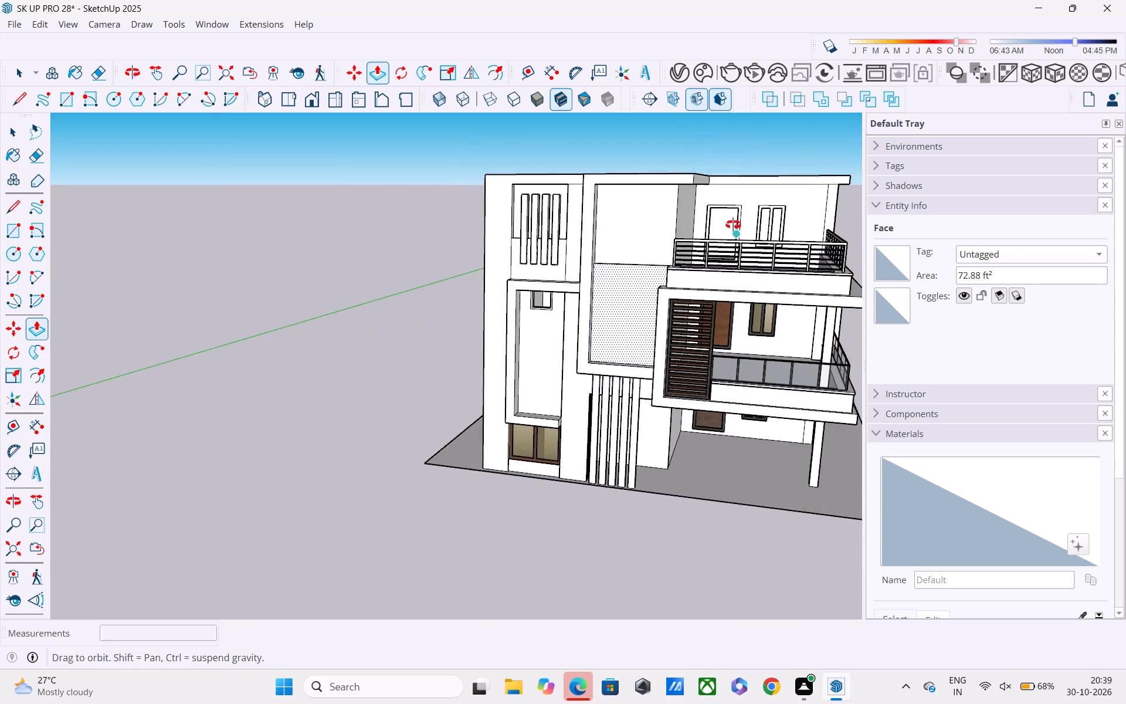
middle_click_drag(733, 225, 733, 207)
scroll(733, 207, "up", 4)
middle_click_drag(717, 215, 721, 224)
key("space")
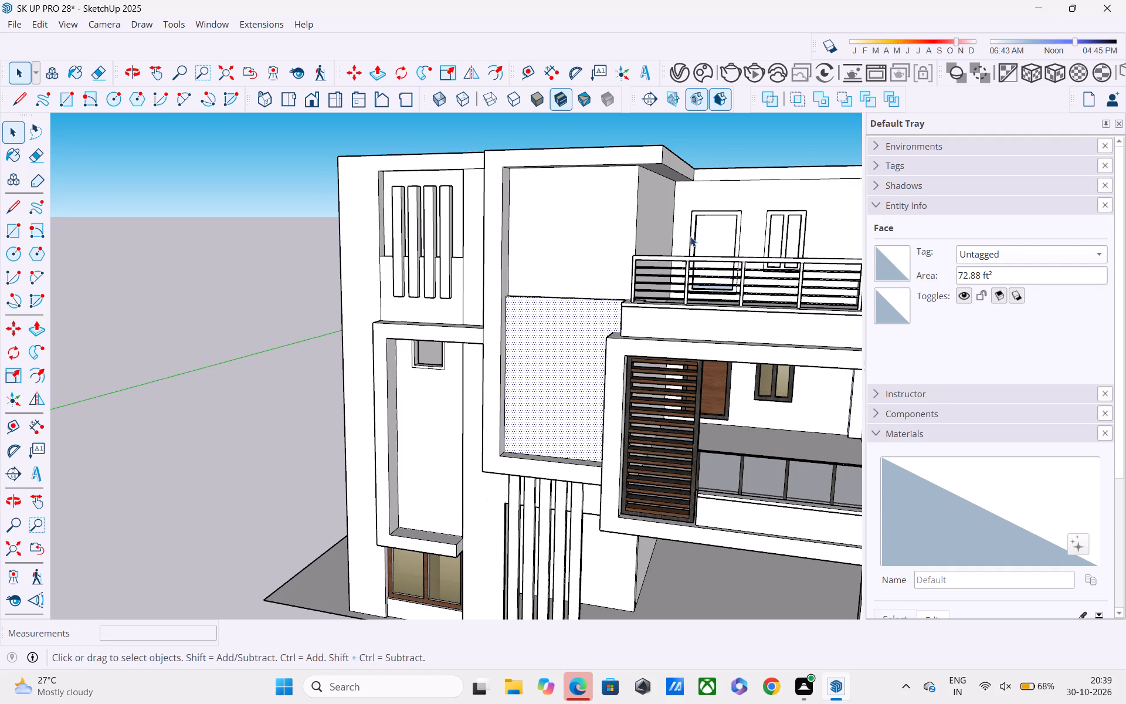
Copy the upper wall panel's 8' vertical edge at the recess side 2" across the panel towards the balcony.
middle_click_drag(657, 235, 446, 273)
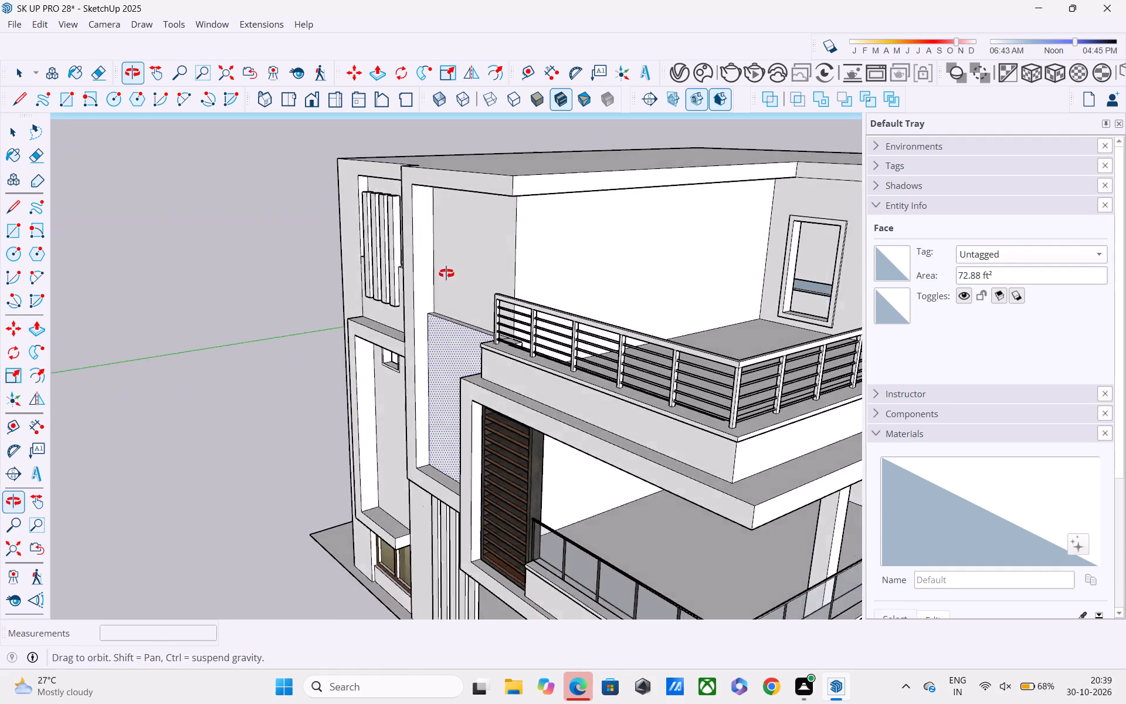
middle_click_drag(446, 273, 570, 230)
scroll(570, 230, "up", 1)
scroll(477, 252, "up", 3)
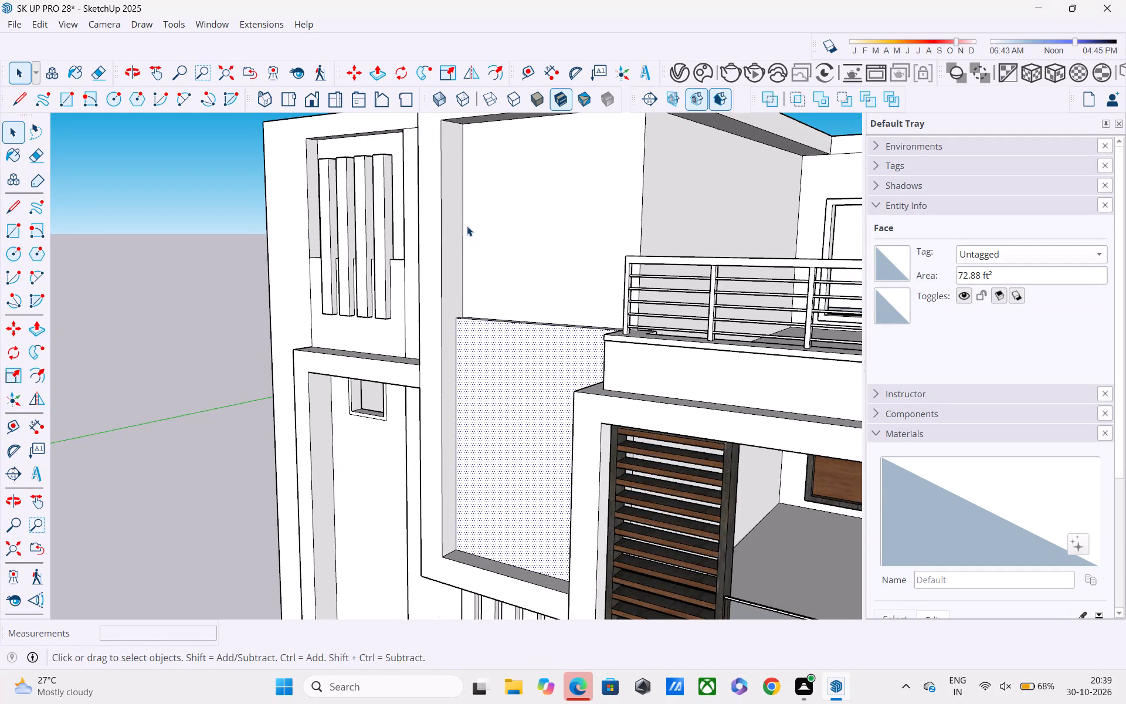
left_click(463, 221)
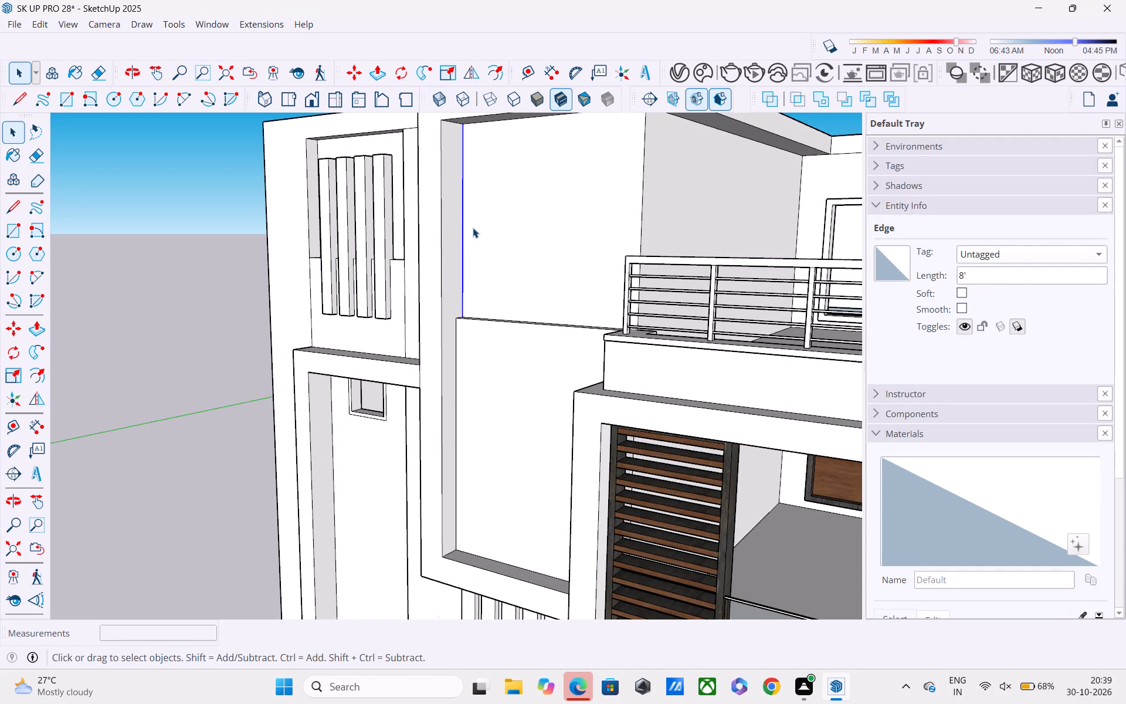
key("m")
scroll(464, 312, "up", 11)
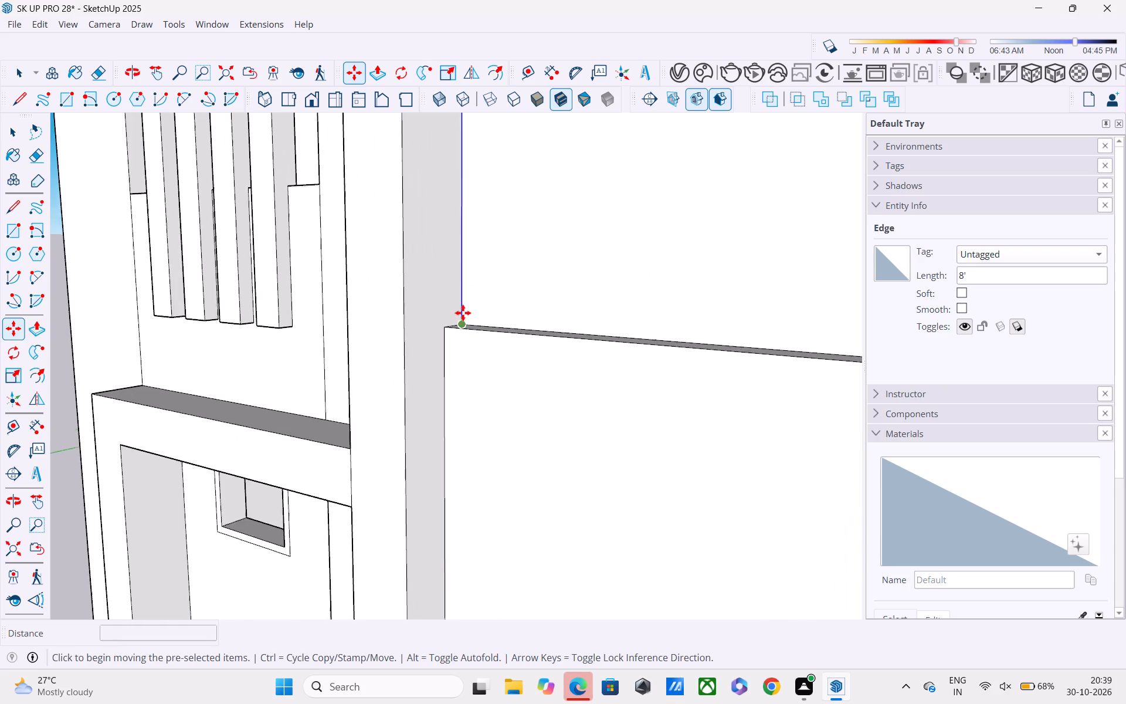
scroll(463, 313, "up", 3)
middle_click_drag(462, 316, 474, 340)
scroll(474, 340, "up", 6)
left_click(467, 354)
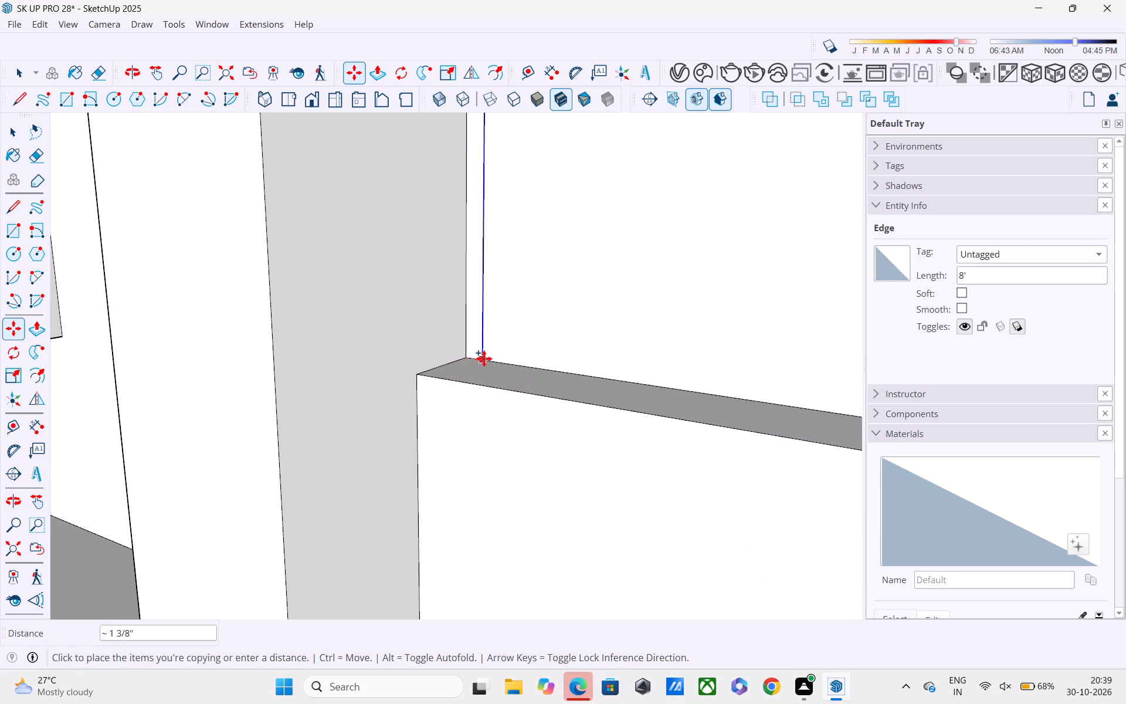
scroll(491, 348, "up", 3)
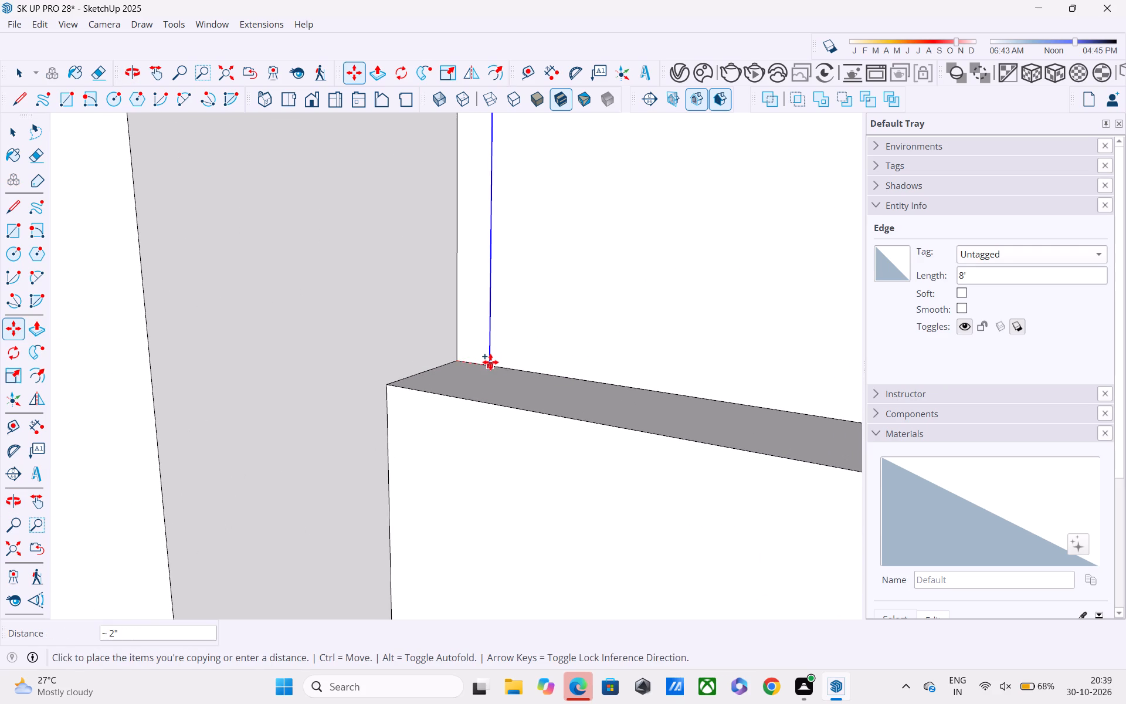
scroll(490, 362, "up", 3)
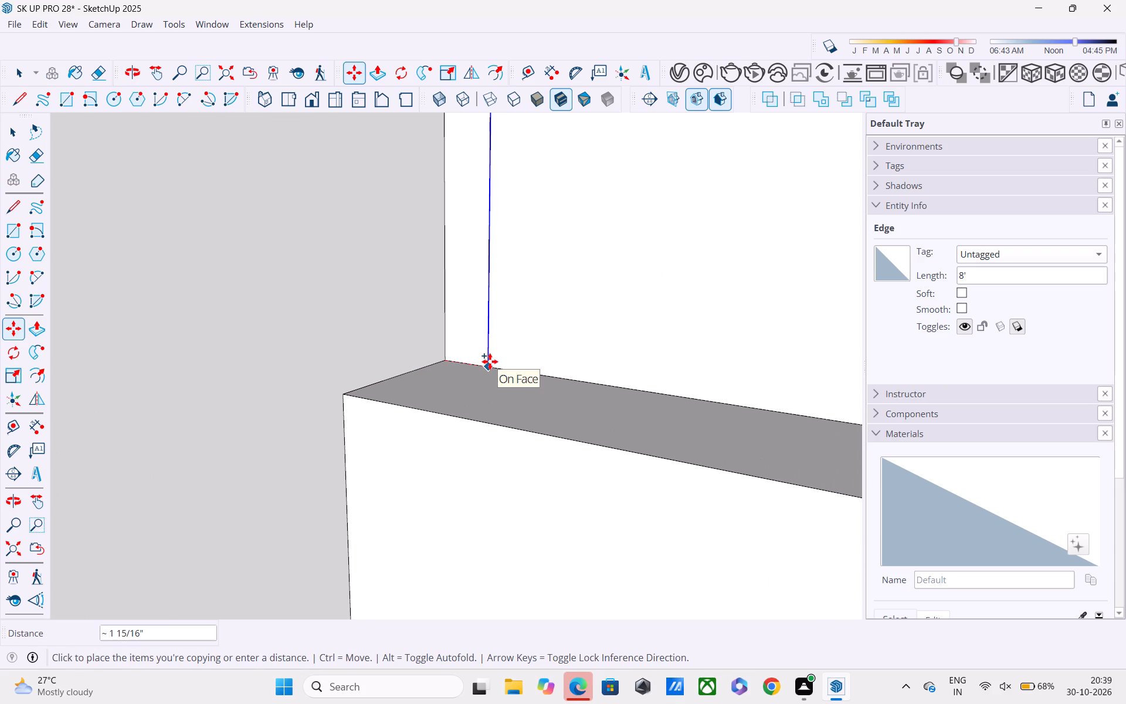
scroll(490, 361, "up", 2)
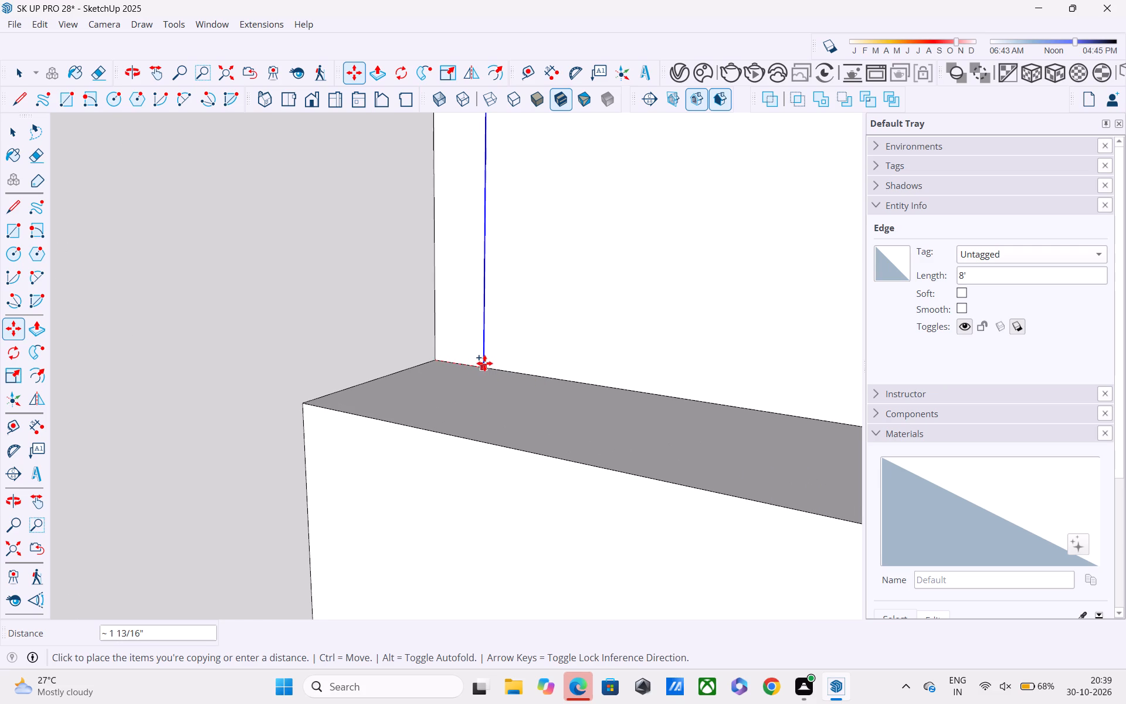
type("2\"")
key("Return")
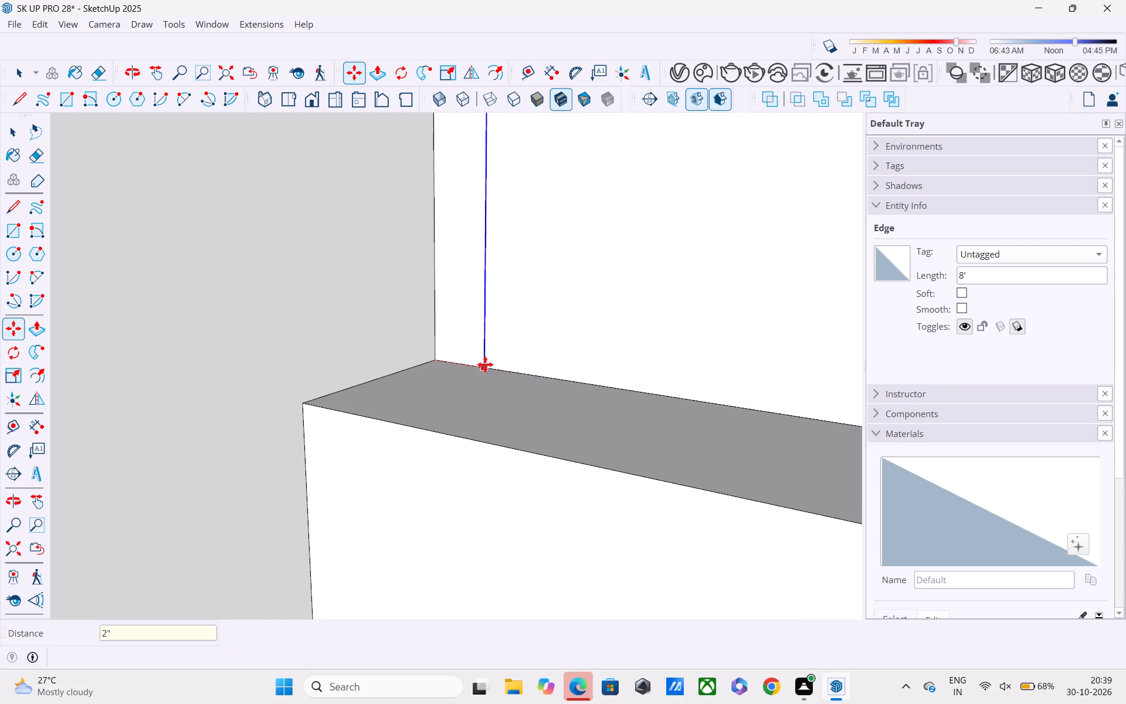
key("space")
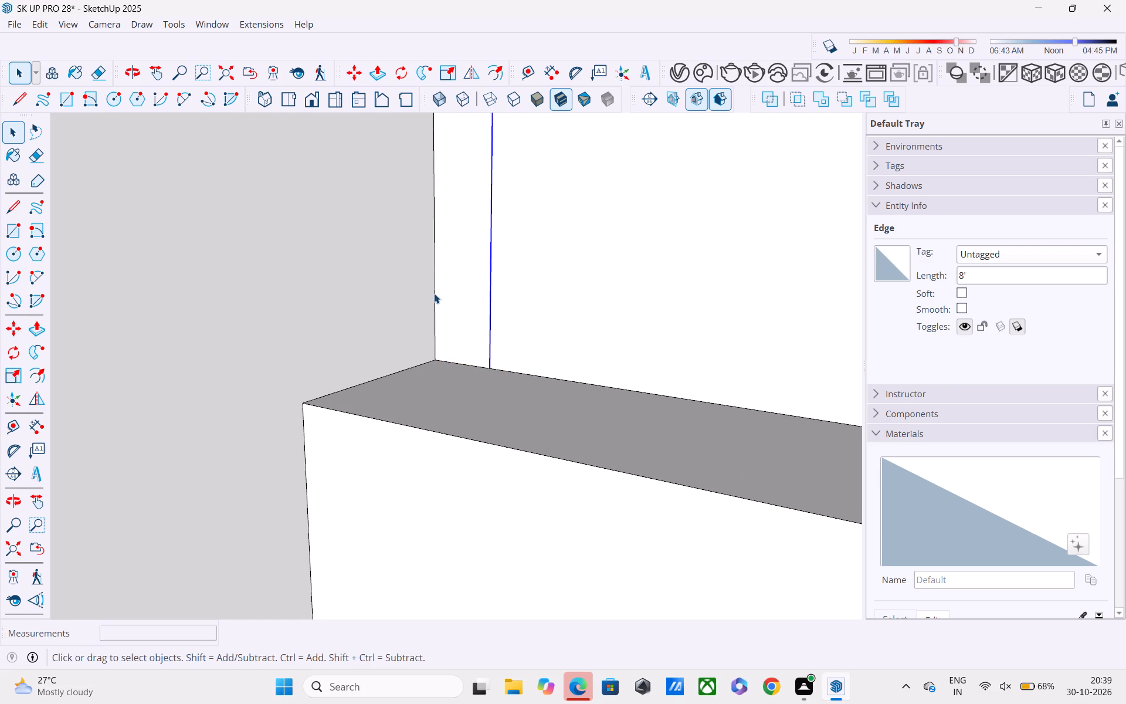
Copy the pair of vertical edges 7' 10" to the upper wall panel's balcony-side edge and divide the span into 50 evenly spaced copies.
left_click(434, 293)
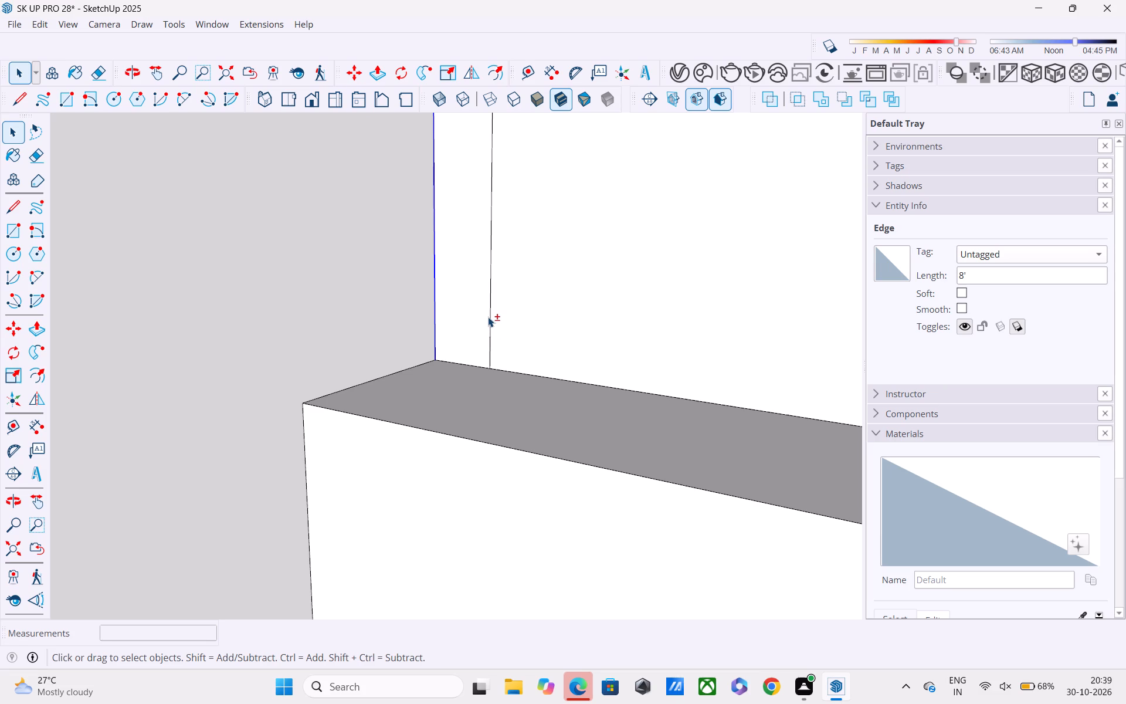
left_click(488, 317, "shift")
scroll(490, 313, "down", 2, "shift")
left_click(491, 313, "shift")
left_click(482, 297, "shift")
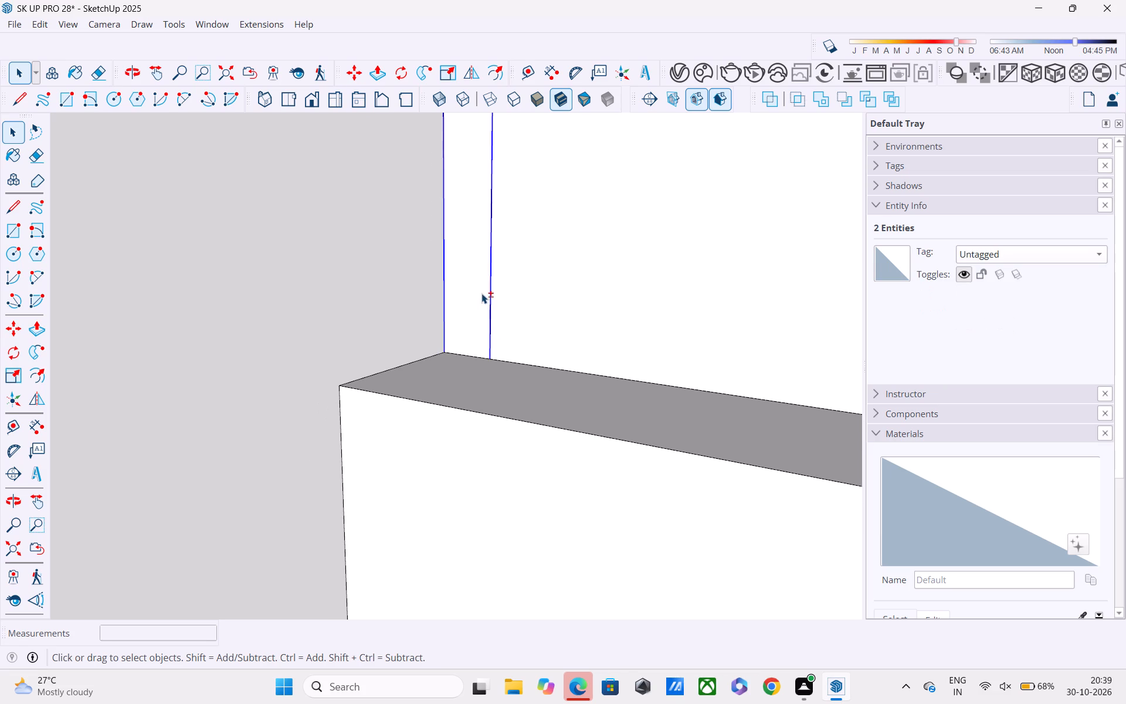
scroll(481, 288, "down", 19, "shift")
scroll(484, 274, "down", 6)
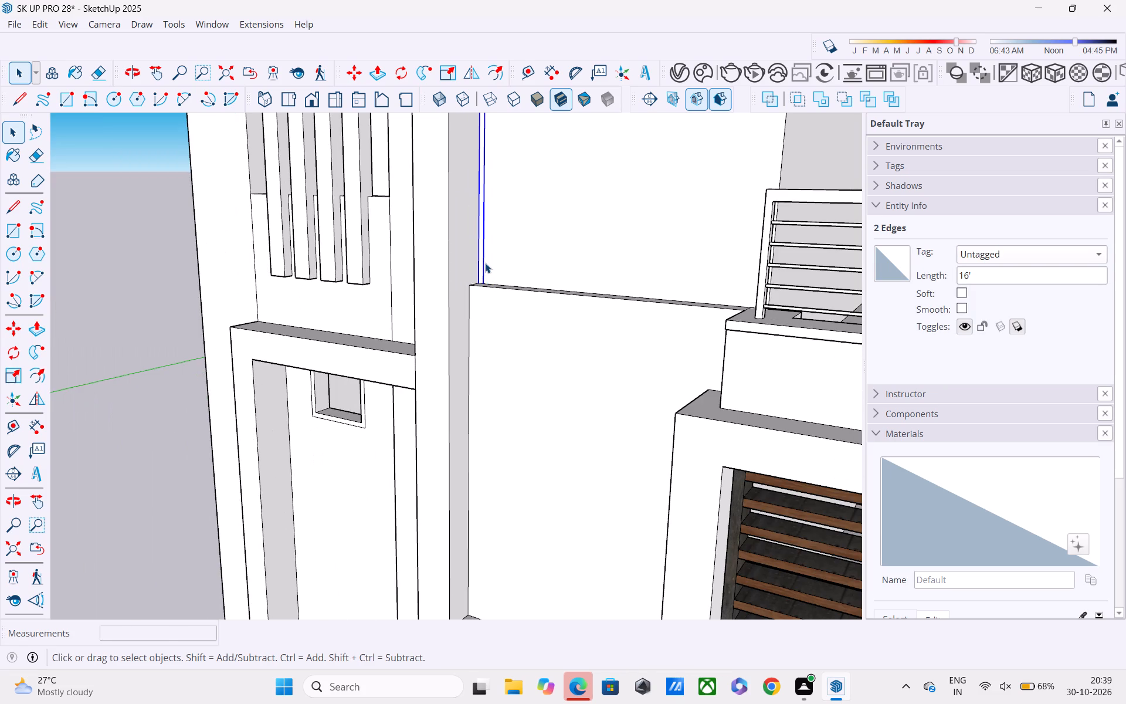
key("m")
scroll(484, 280, "up", 2)
left_click(484, 280)
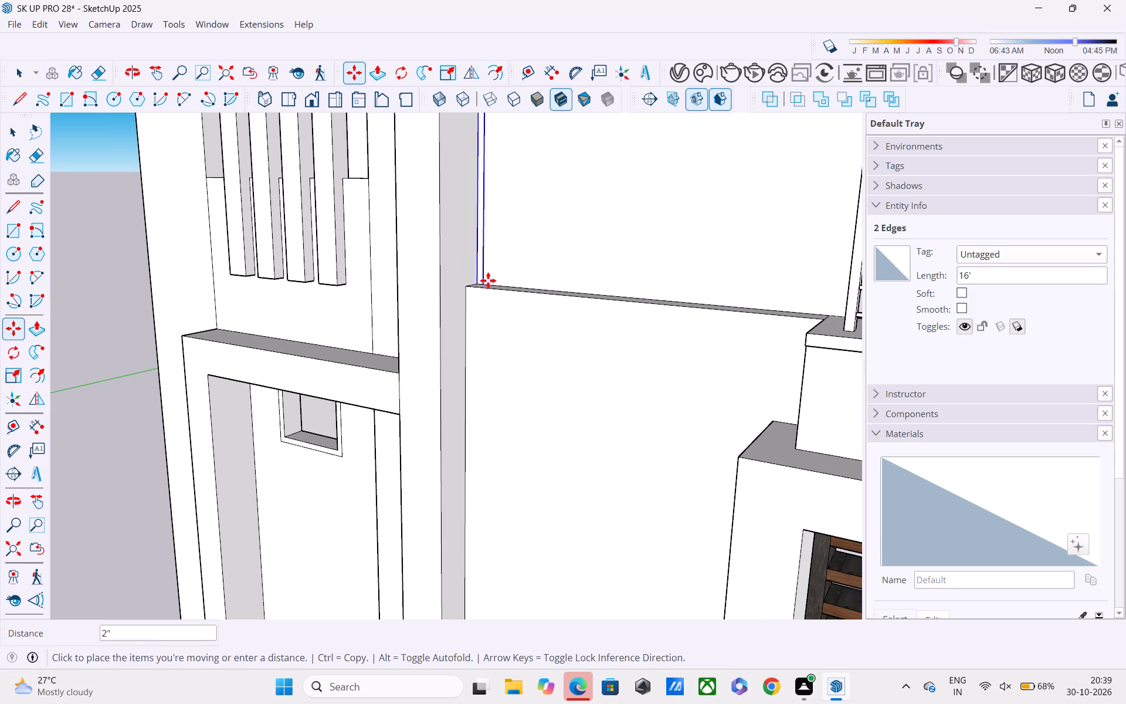
middle_click_drag(772, 314, 848, 365)
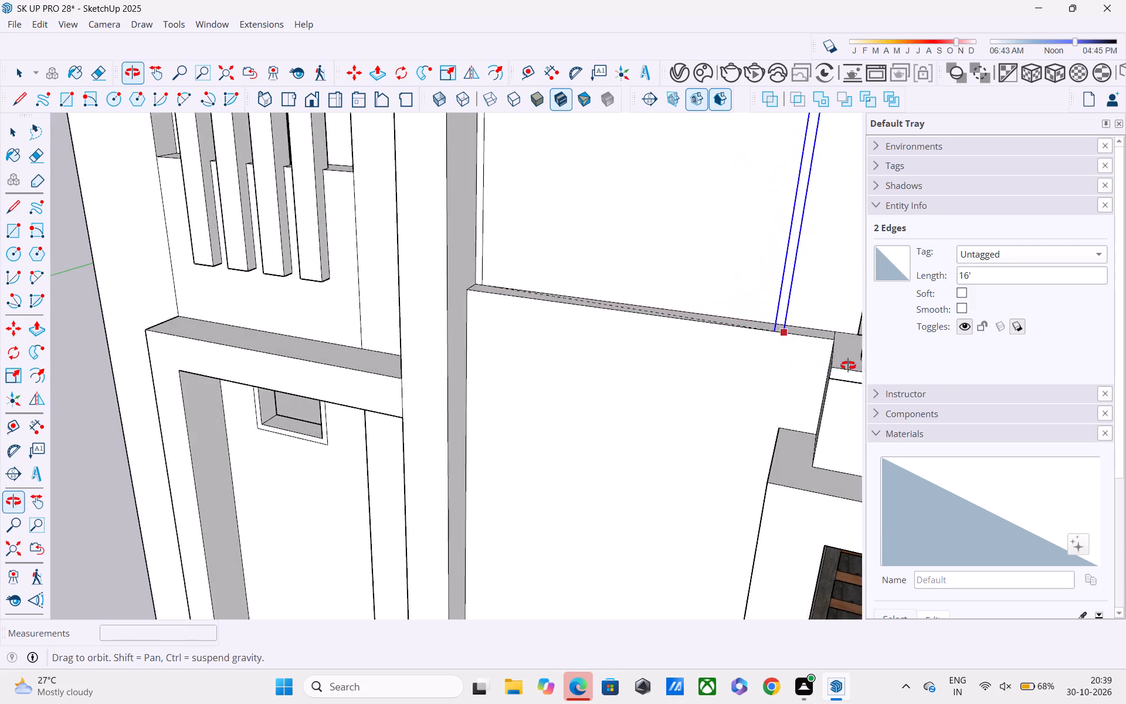
middle_click_drag(848, 365, 642, 402)
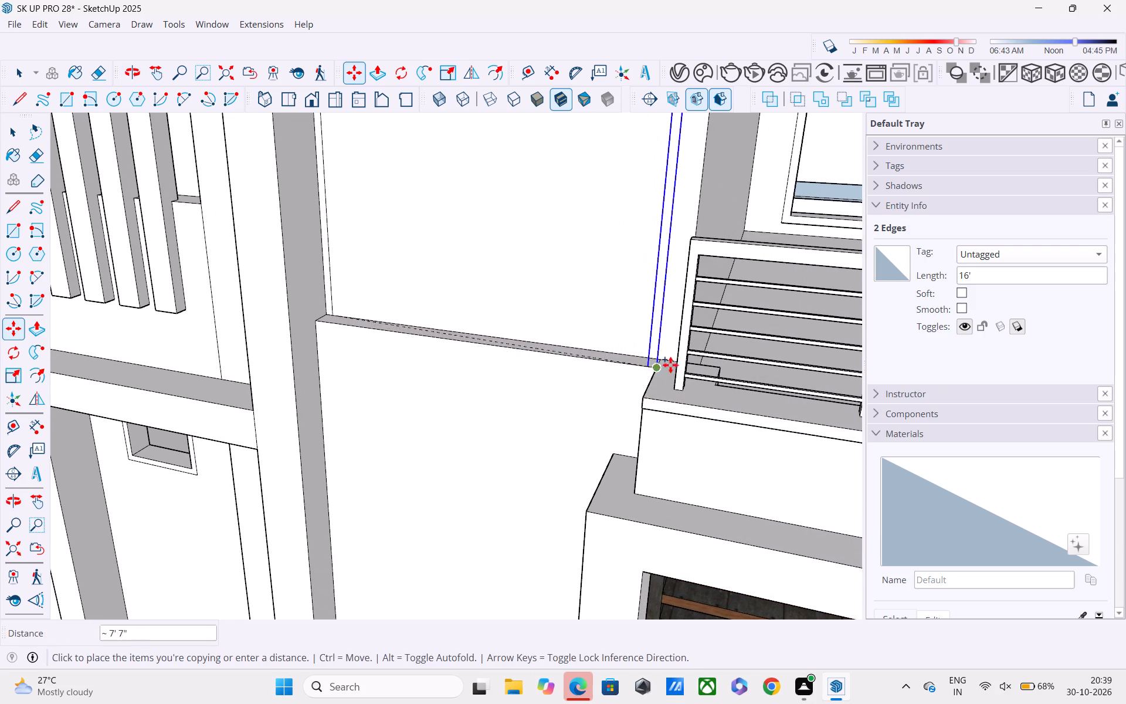
middle_click_drag(676, 351, 742, 344)
scroll(668, 346, "up", 7)
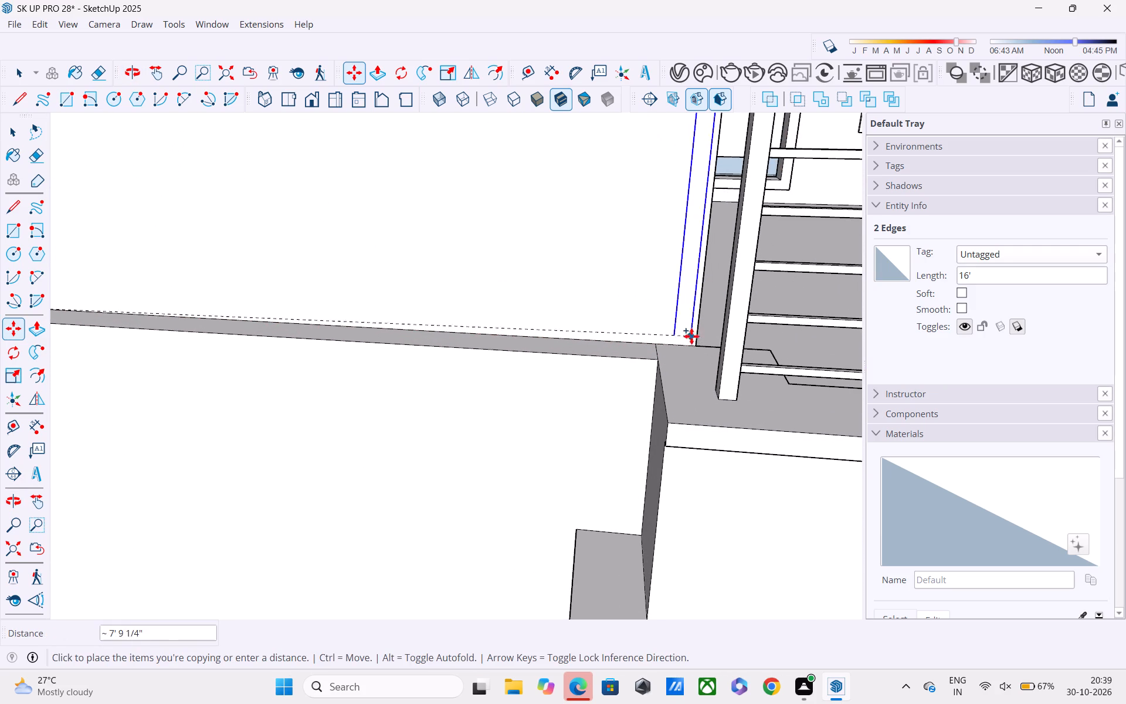
left_click(694, 343)
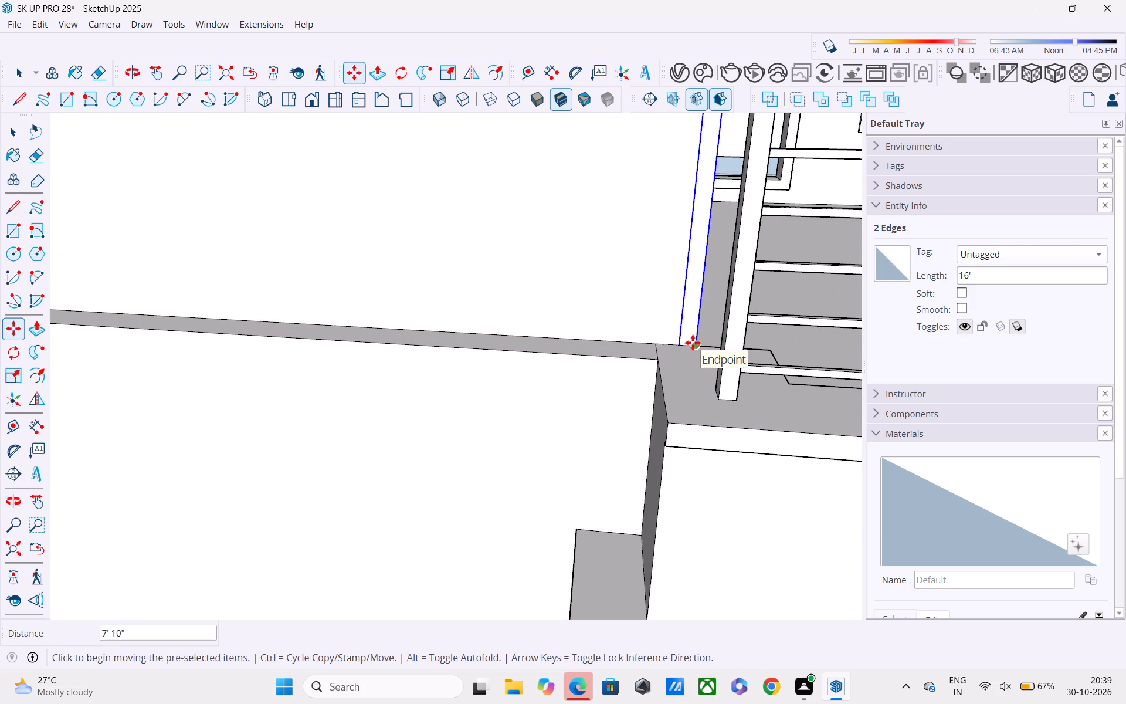
key("slash")
type("50")
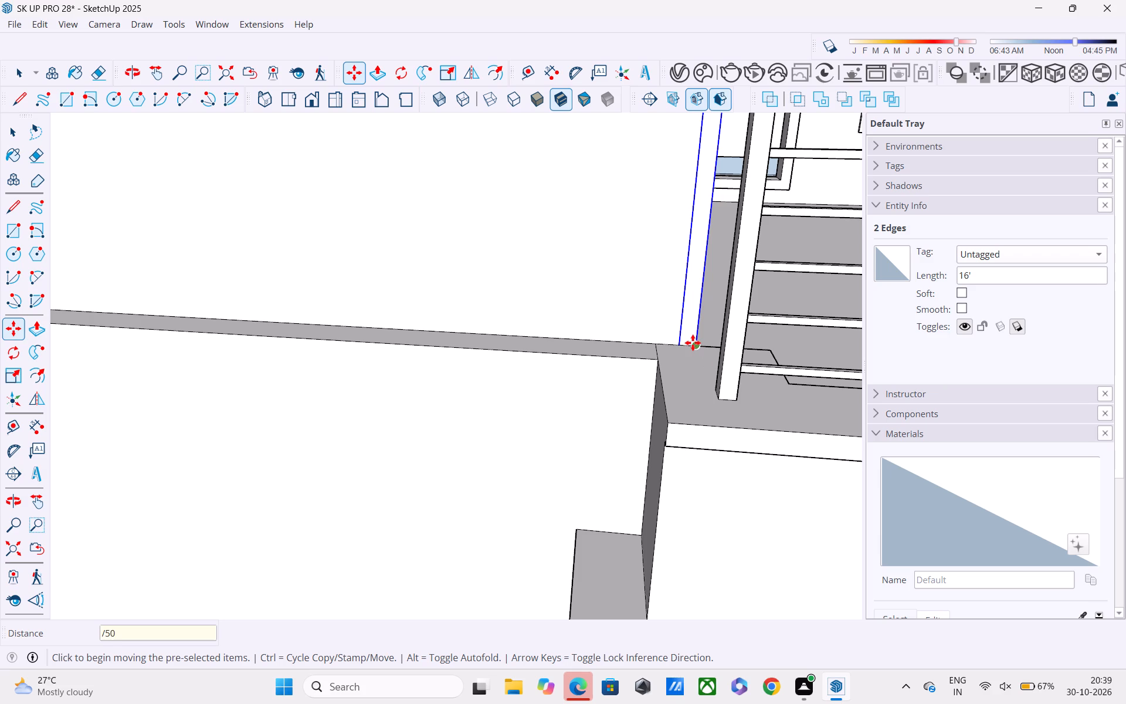
key("Return")
Examine the vertical line pattern across the upper wall panel from the roof edge down to the ledge.
scroll(693, 343, "down", 5)
scroll(659, 296, "down", 3)
middle_click_drag(625, 271, 589, 231)
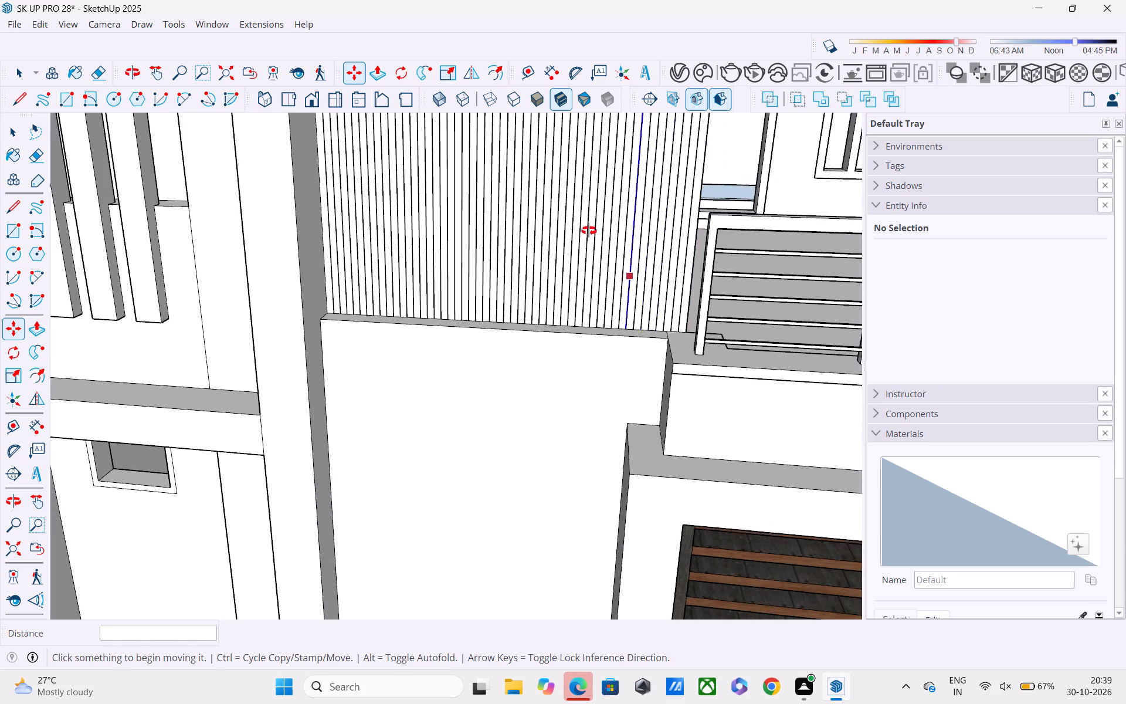
middle_click_drag(589, 231, 586, 226)
scroll(586, 226, "up", 1)
scroll(585, 226, "down", 5)
scroll(585, 226, "up", 1)
middle_click_drag(585, 225, 677, 380)
scroll(628, 287, "down", 4)
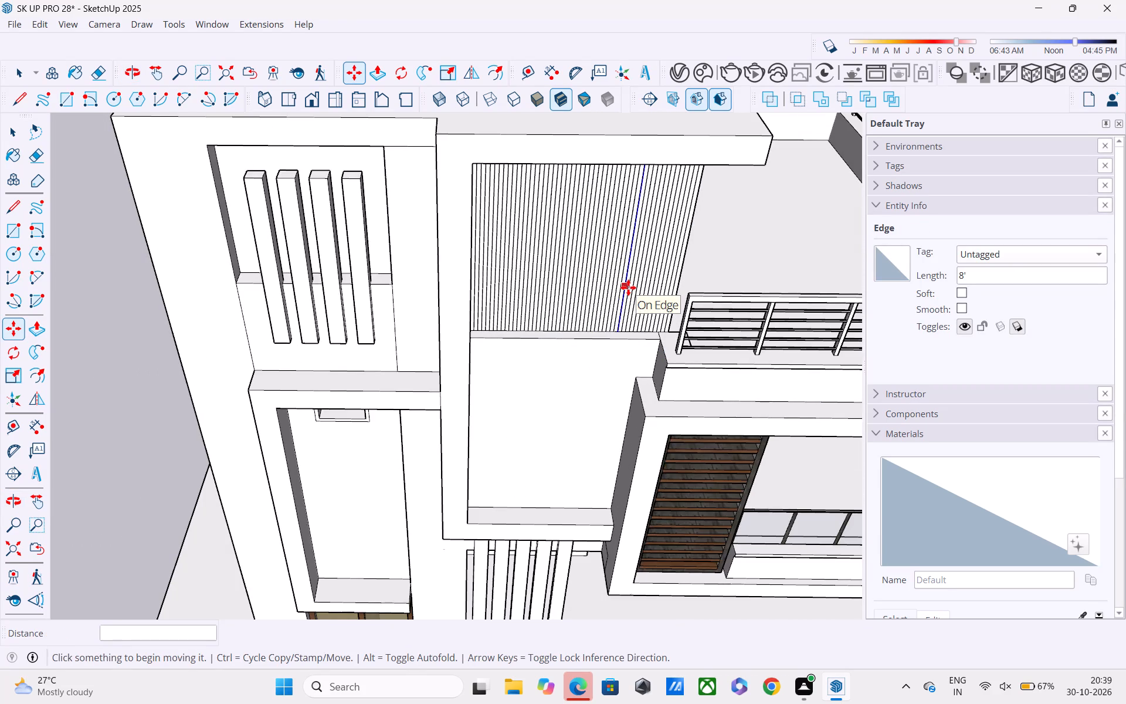
middle_click_drag(628, 287, 652, 350)
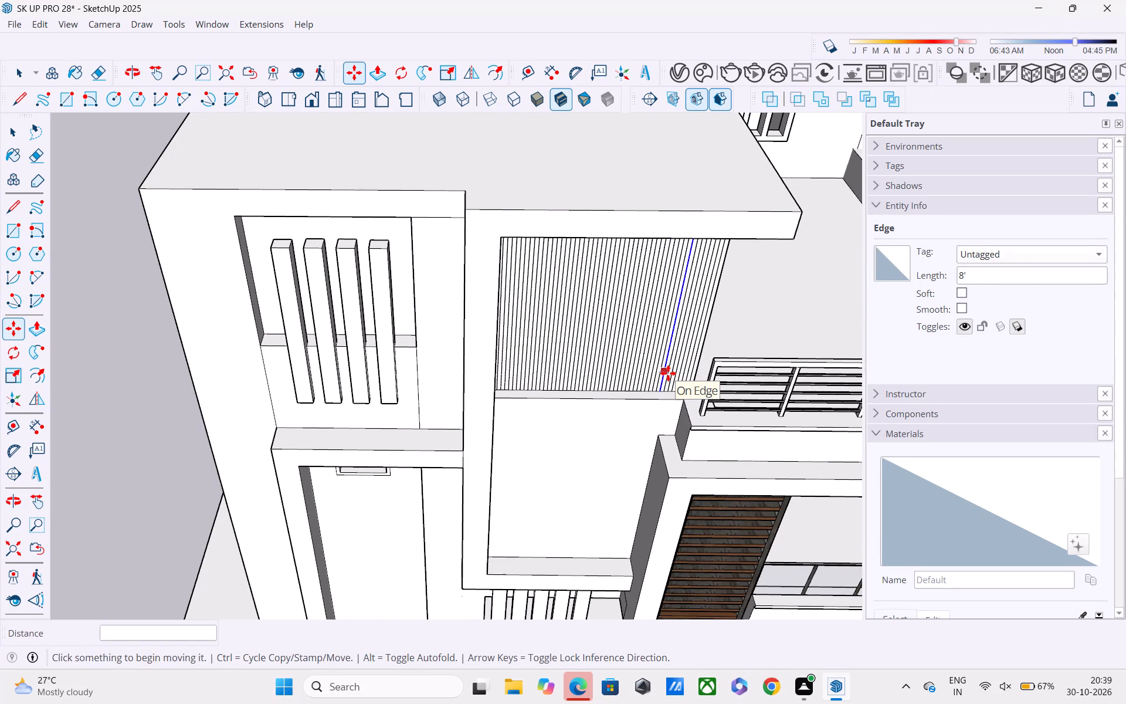
Paint the first three alternate vertical strips at the recess side of the upper wall panel with Wood_Veneer_15_1K.
middle_click_drag(668, 374, 647, 353)
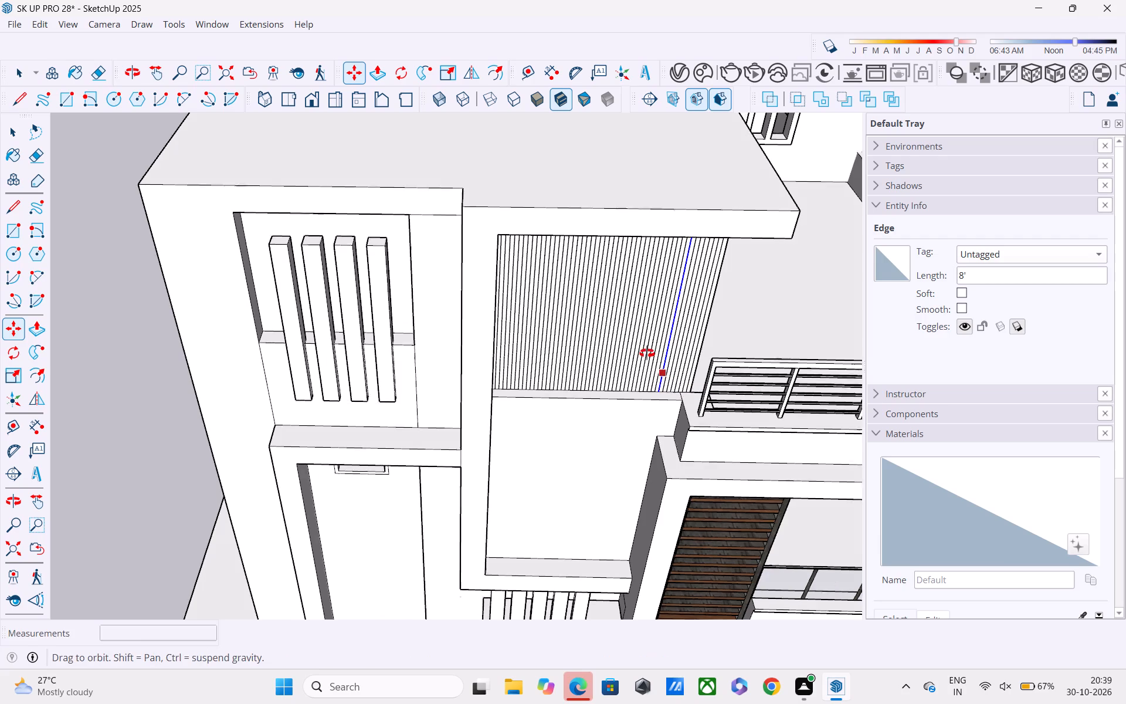
middle_click_drag(647, 353, 590, 256)
scroll(584, 245, "up", 3)
middle_click_drag(540, 209, 507, 144)
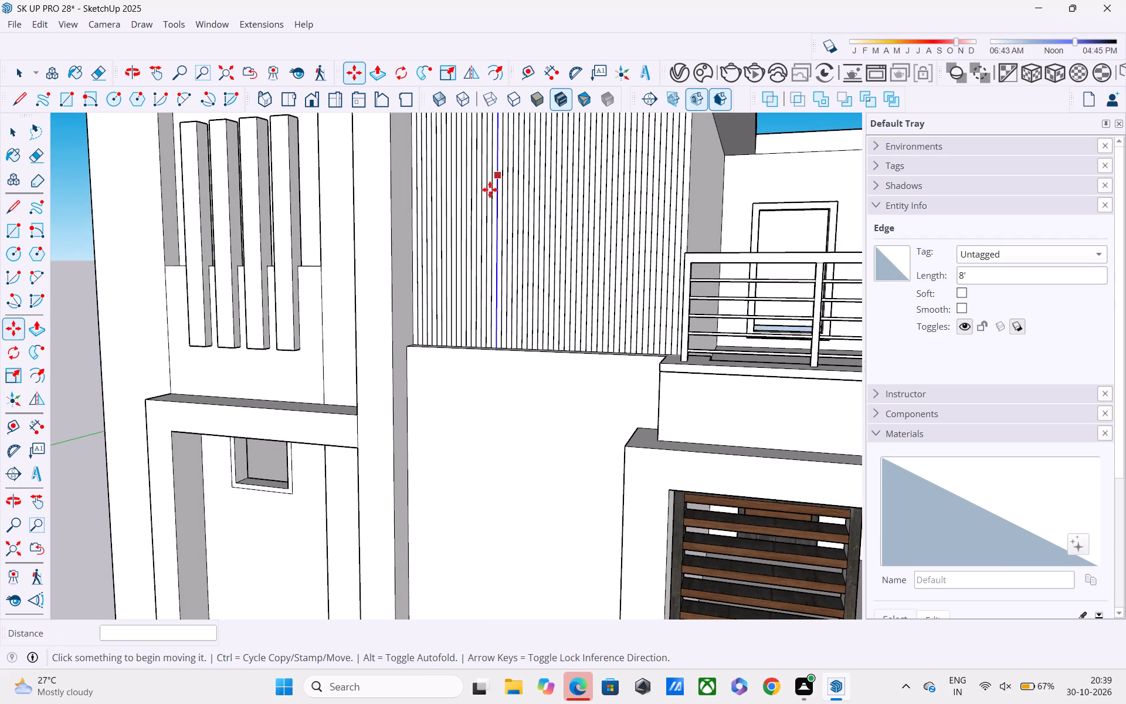
middle_click_drag(490, 190, 533, 332, "shift")
scroll(517, 321, "up", 2)
middle_click_drag(492, 270, 472, 249)
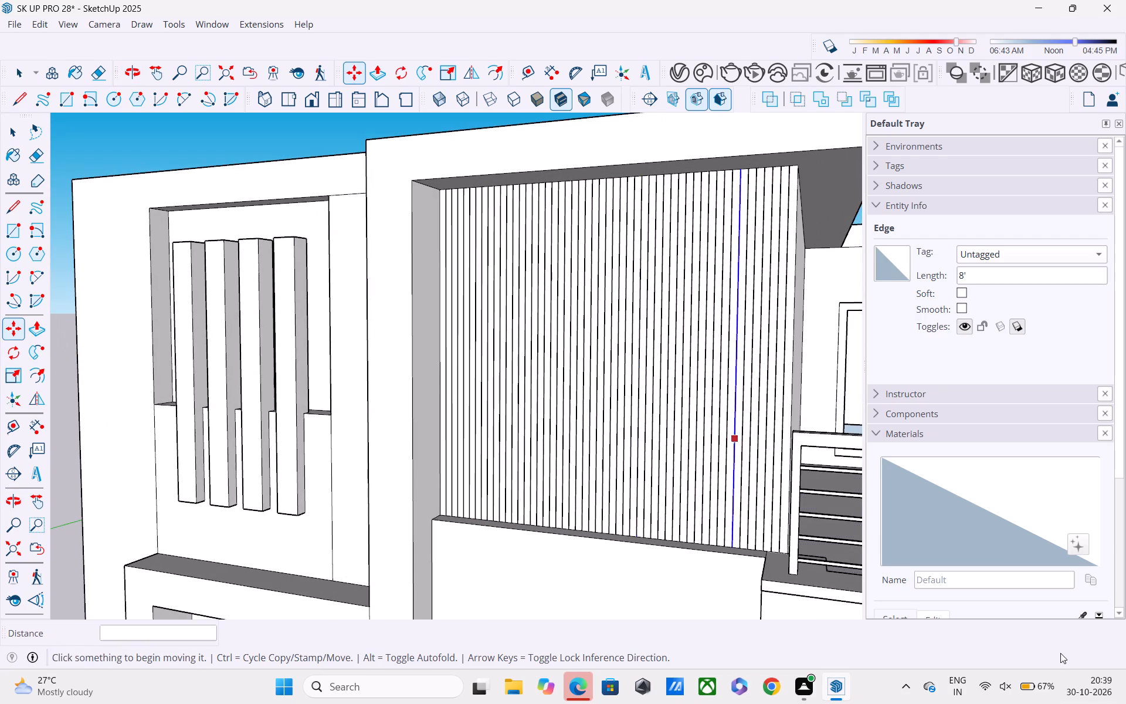
scroll(995, 577, "down", 2)
left_click(958, 525)
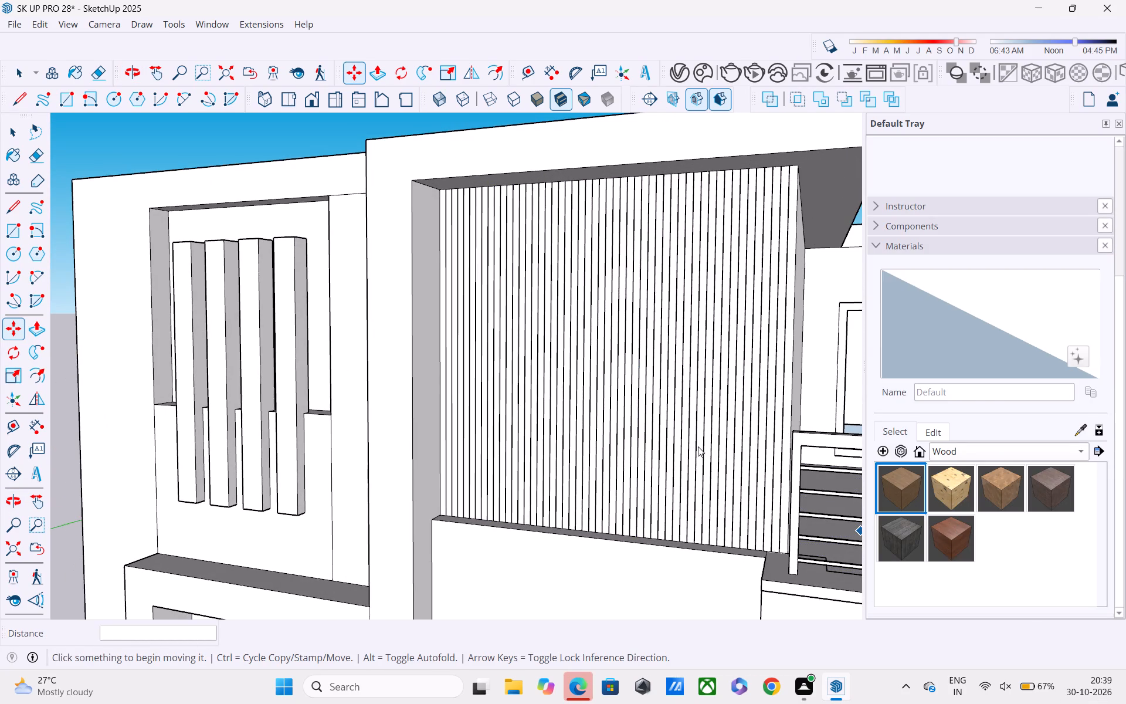
scroll(527, 370, "up", 1)
middle_click_drag(444, 500, 493, 597, "shift")
scroll(474, 529, "up", 2)
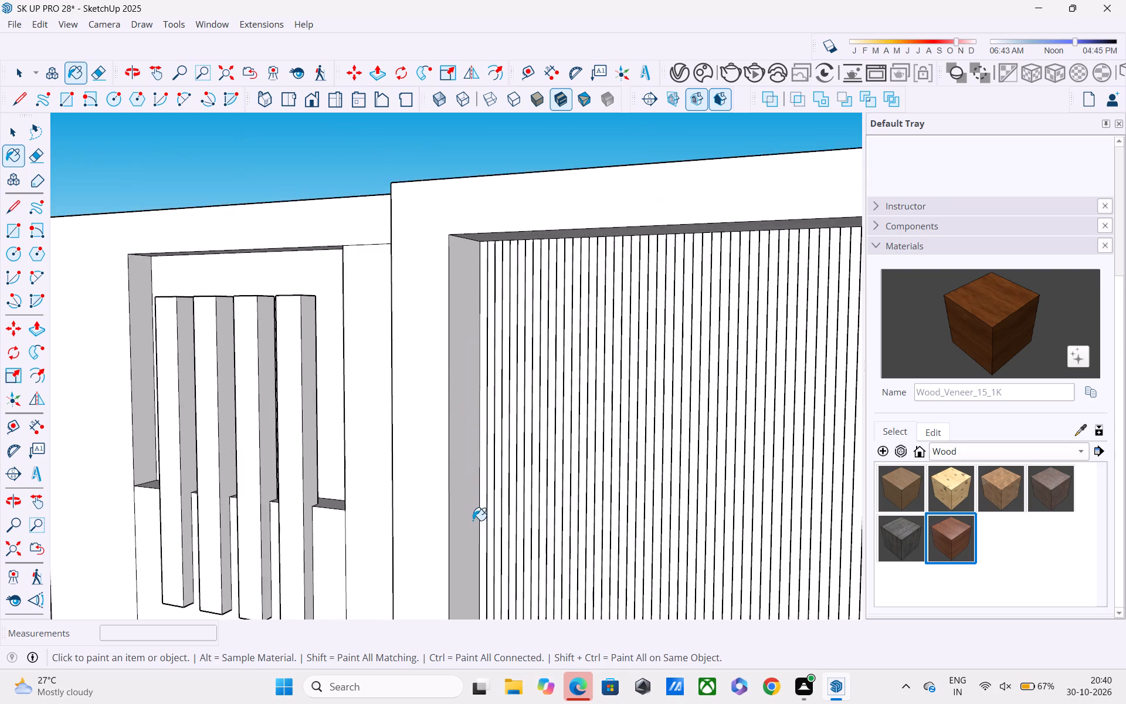
left_click(484, 522)
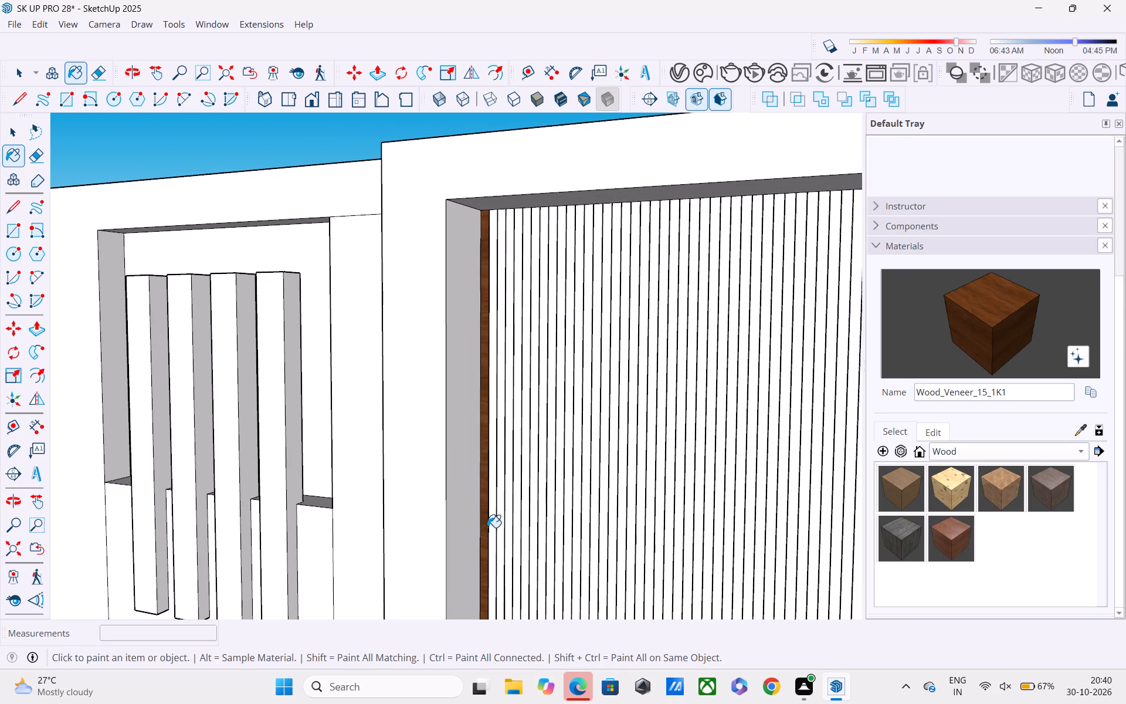
left_click(500, 539)
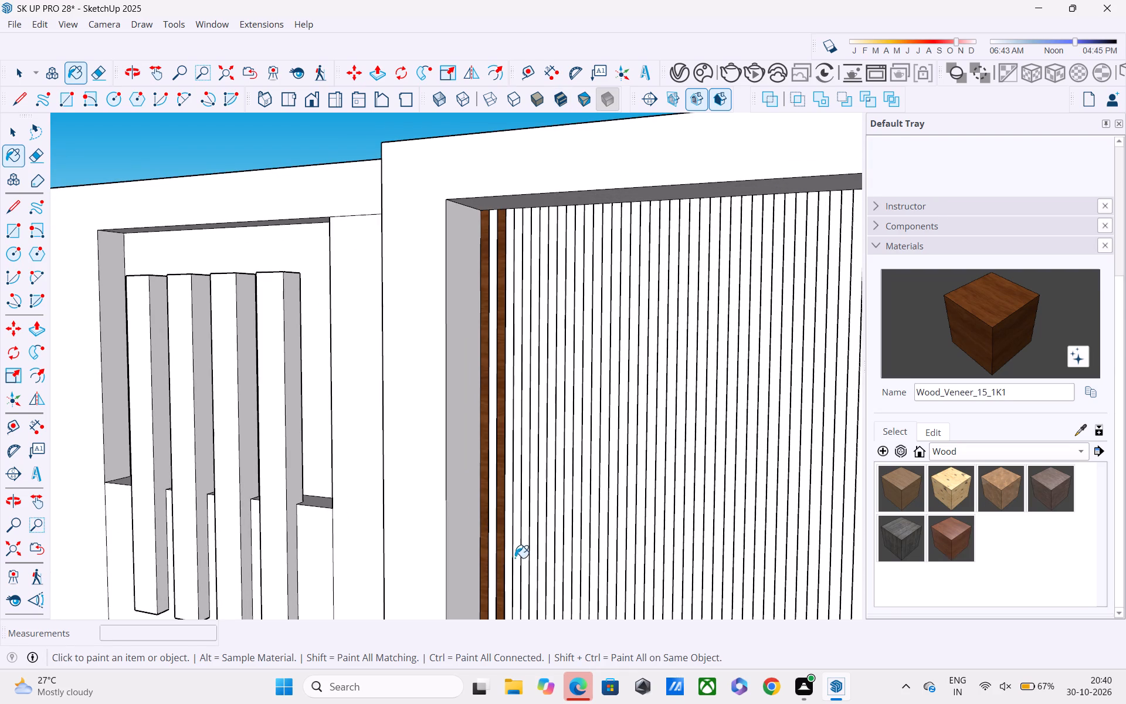
left_click(516, 560)
left_click(527, 571)
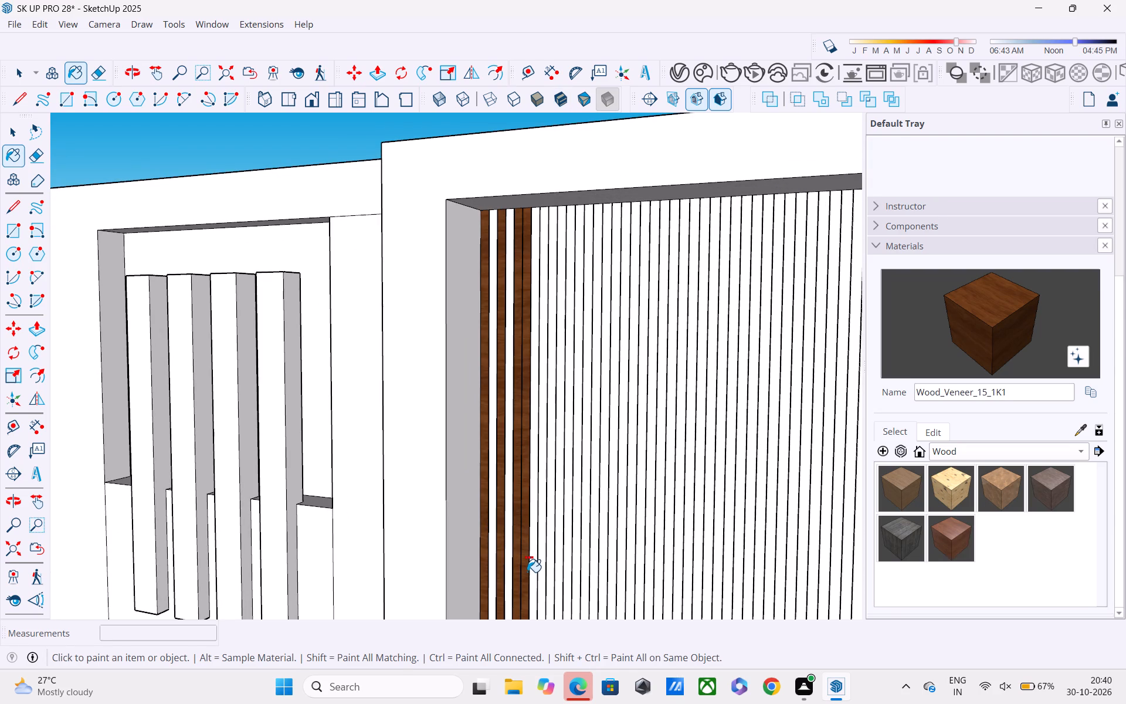
key("ctrl+z")
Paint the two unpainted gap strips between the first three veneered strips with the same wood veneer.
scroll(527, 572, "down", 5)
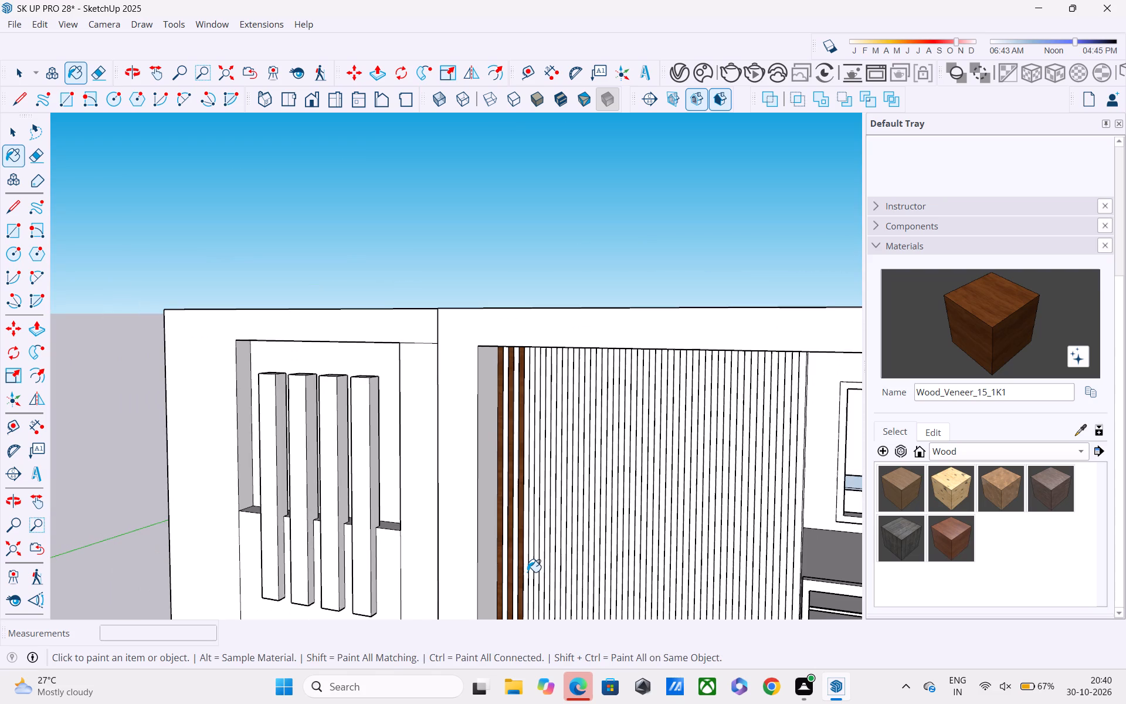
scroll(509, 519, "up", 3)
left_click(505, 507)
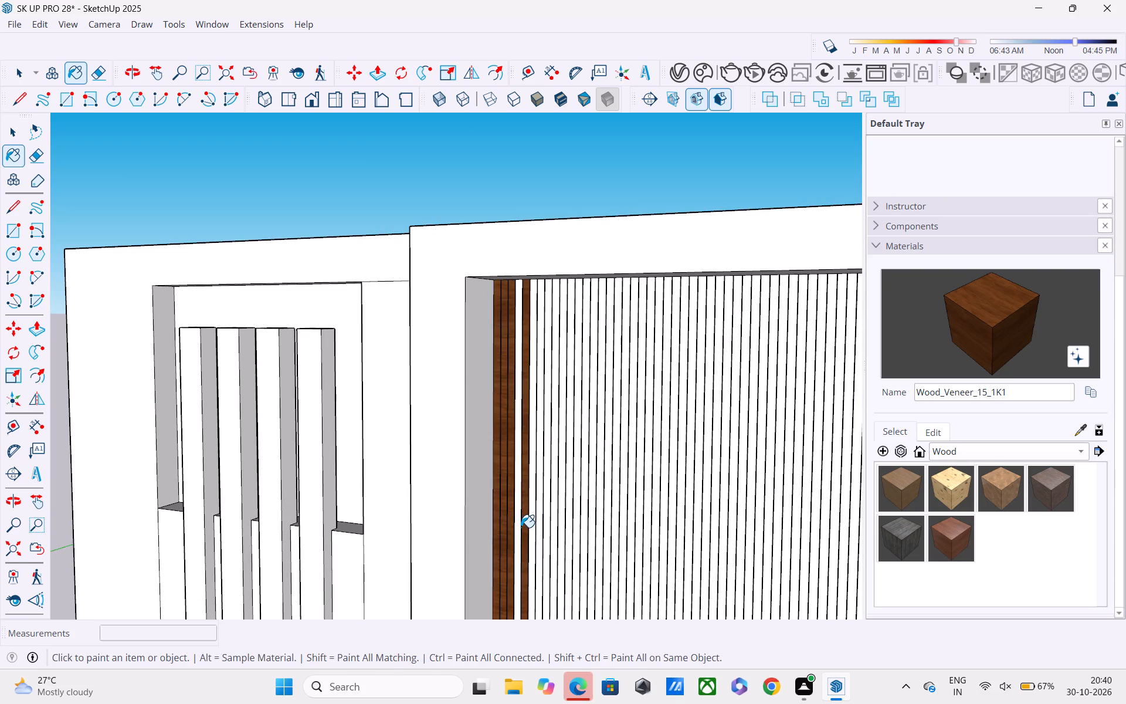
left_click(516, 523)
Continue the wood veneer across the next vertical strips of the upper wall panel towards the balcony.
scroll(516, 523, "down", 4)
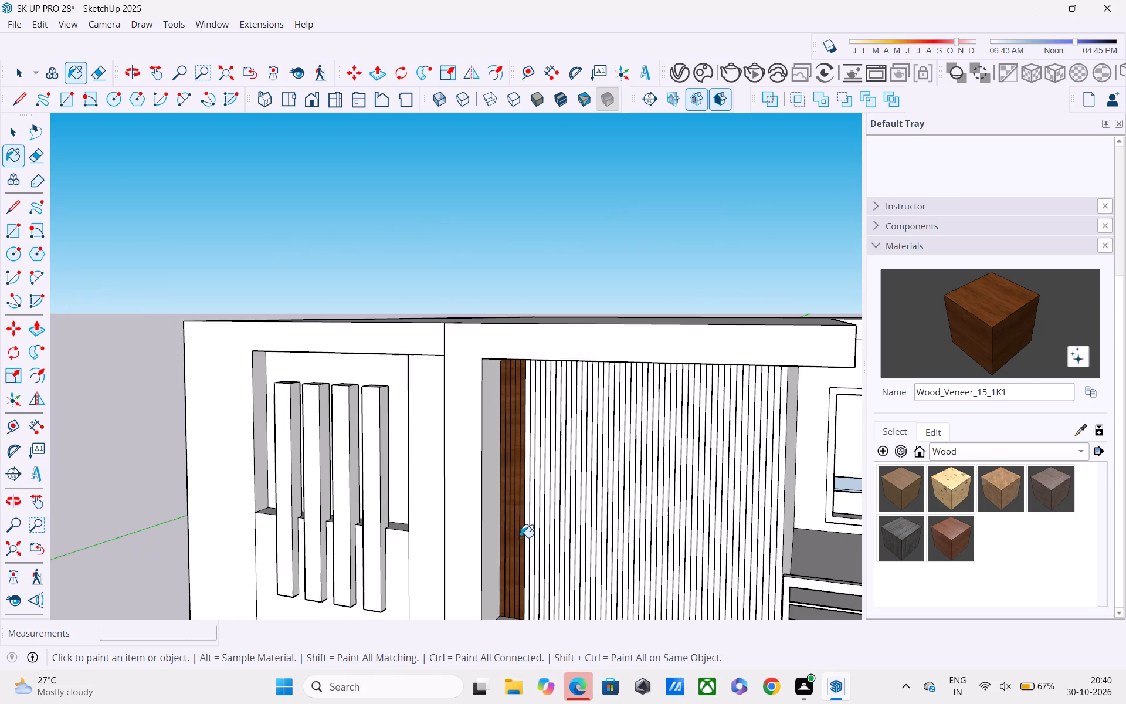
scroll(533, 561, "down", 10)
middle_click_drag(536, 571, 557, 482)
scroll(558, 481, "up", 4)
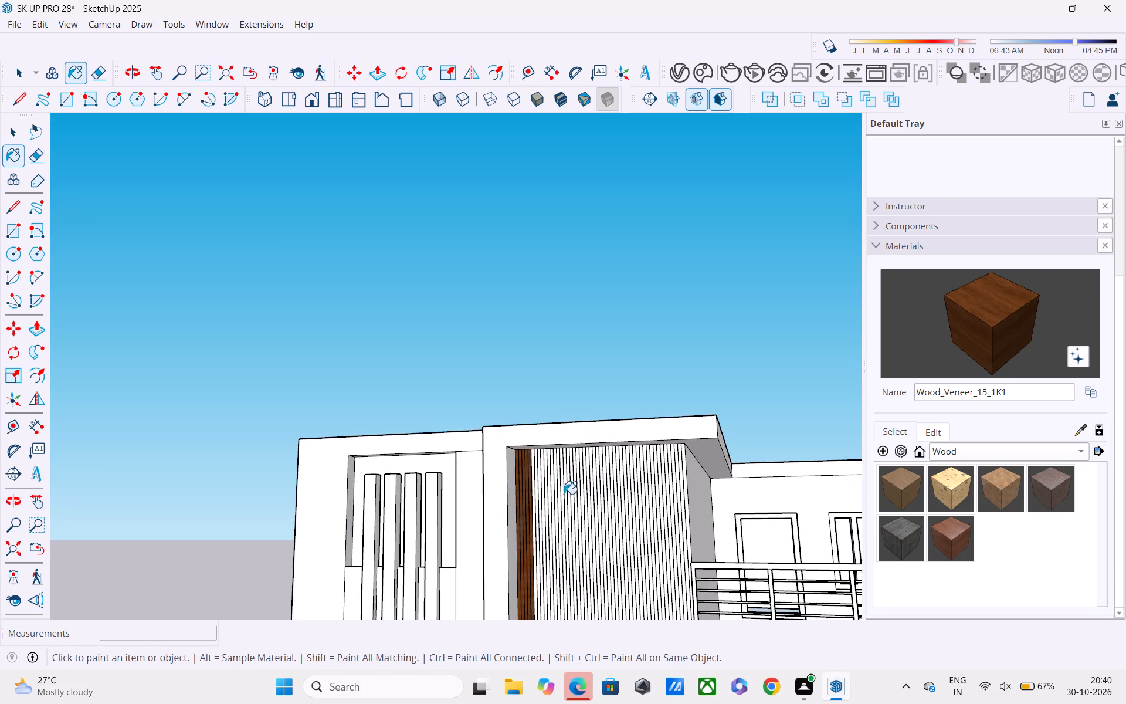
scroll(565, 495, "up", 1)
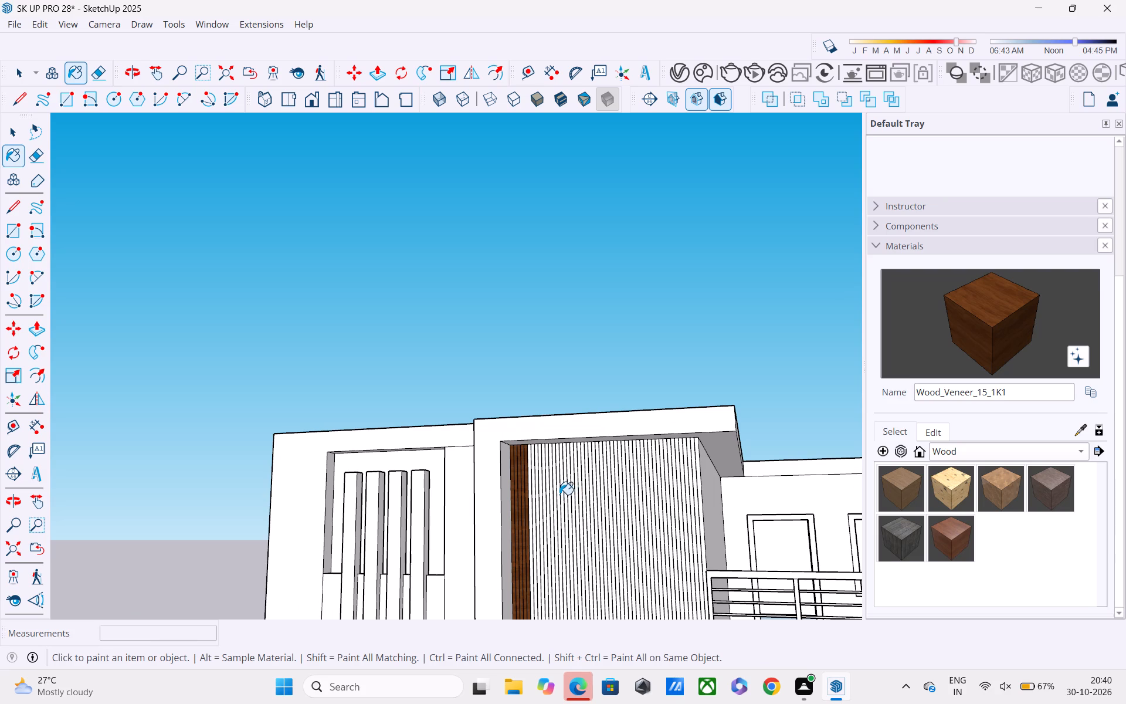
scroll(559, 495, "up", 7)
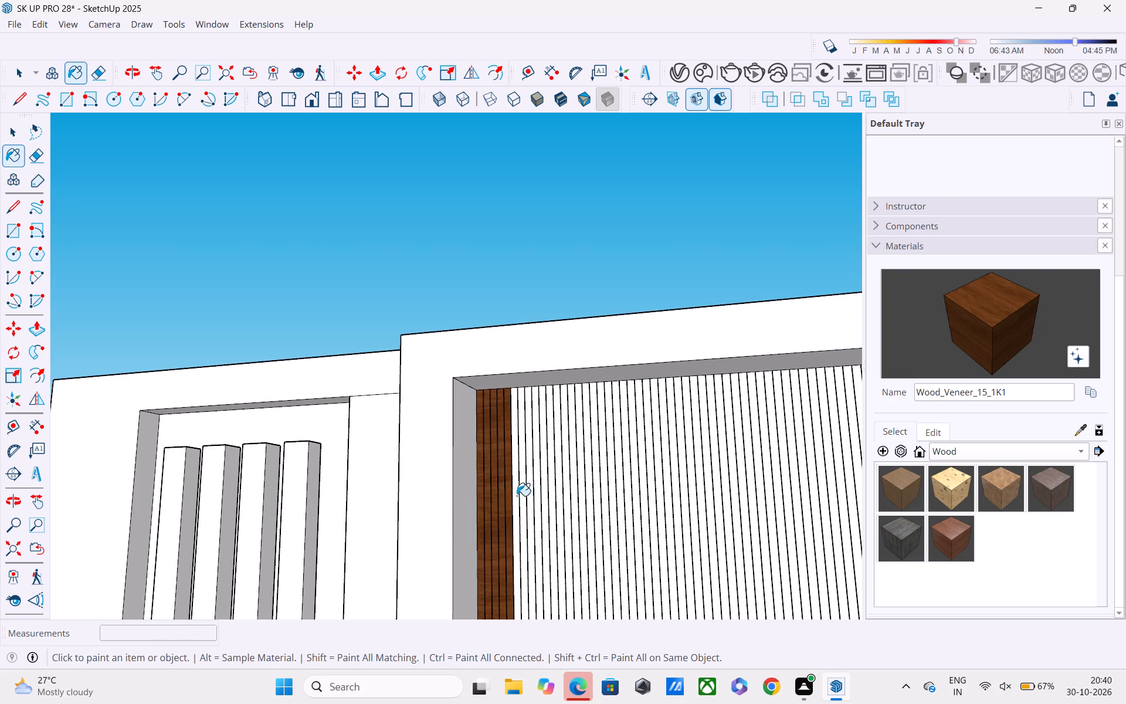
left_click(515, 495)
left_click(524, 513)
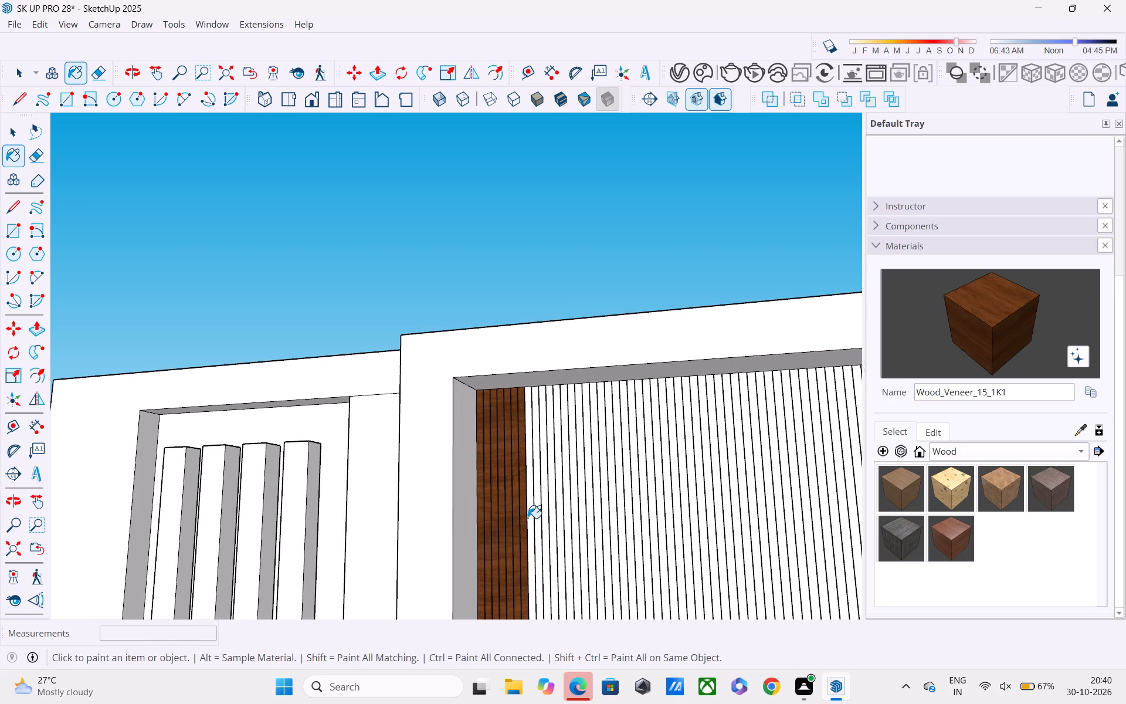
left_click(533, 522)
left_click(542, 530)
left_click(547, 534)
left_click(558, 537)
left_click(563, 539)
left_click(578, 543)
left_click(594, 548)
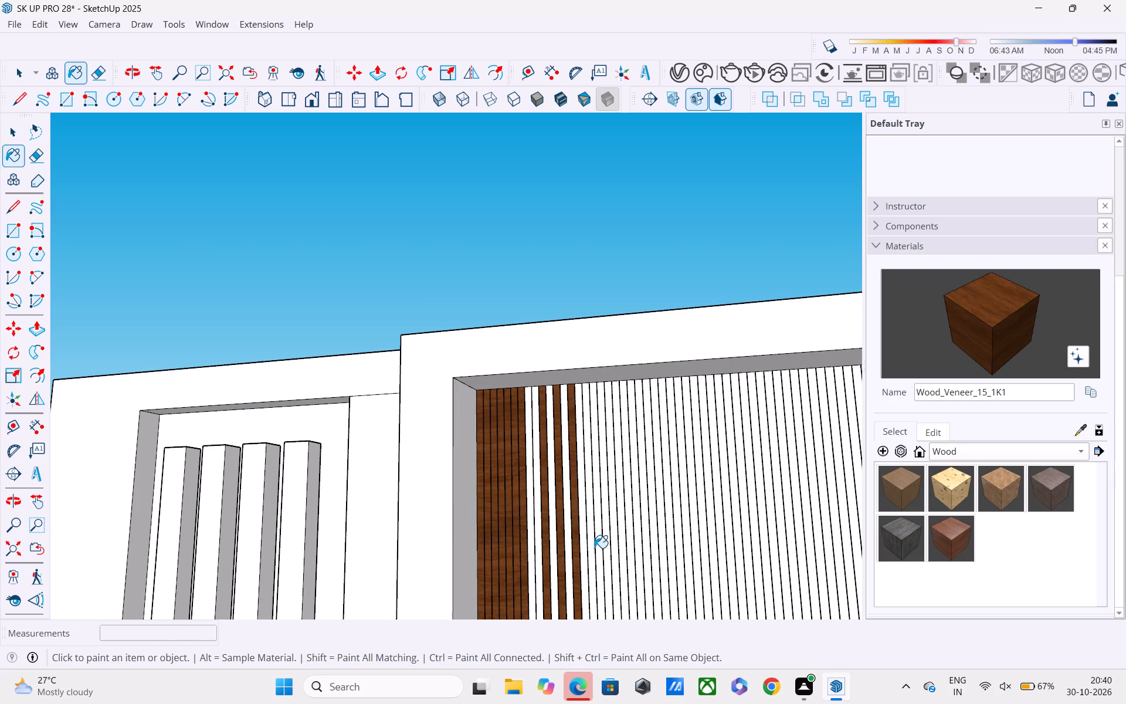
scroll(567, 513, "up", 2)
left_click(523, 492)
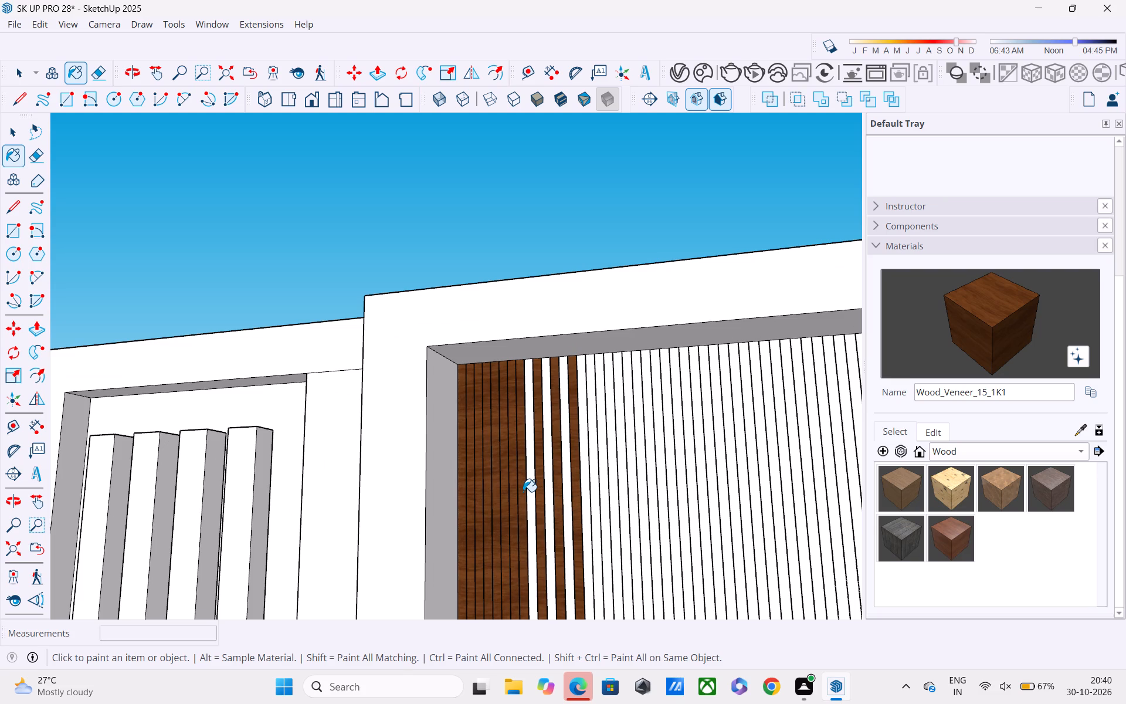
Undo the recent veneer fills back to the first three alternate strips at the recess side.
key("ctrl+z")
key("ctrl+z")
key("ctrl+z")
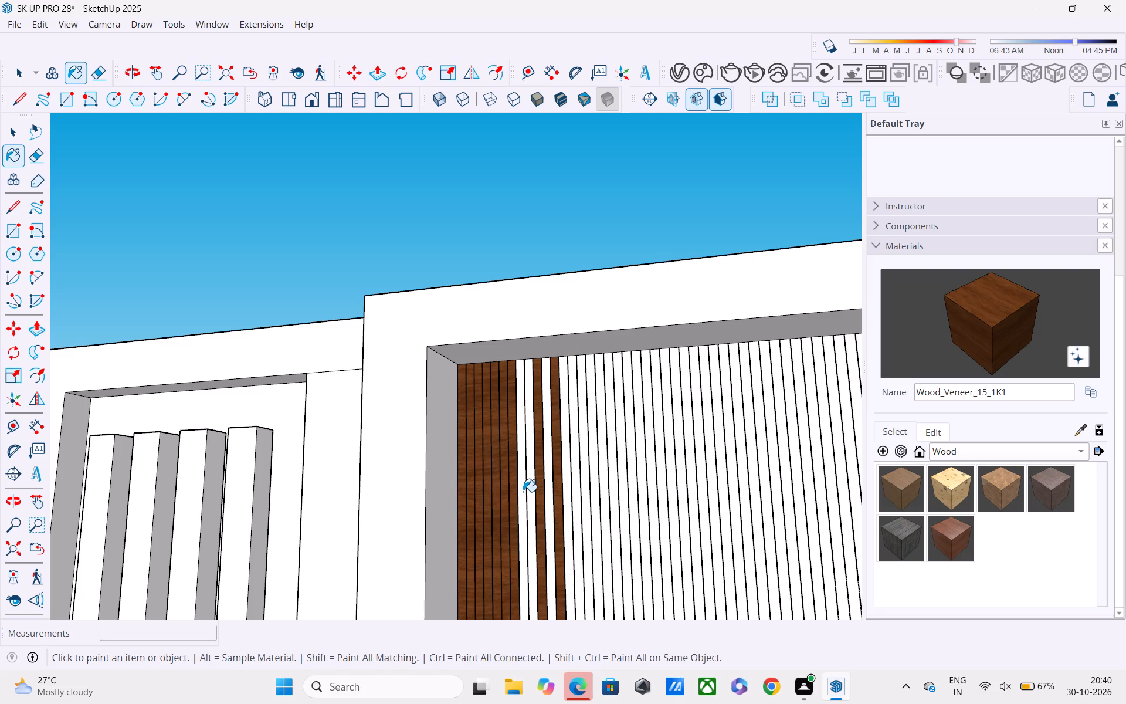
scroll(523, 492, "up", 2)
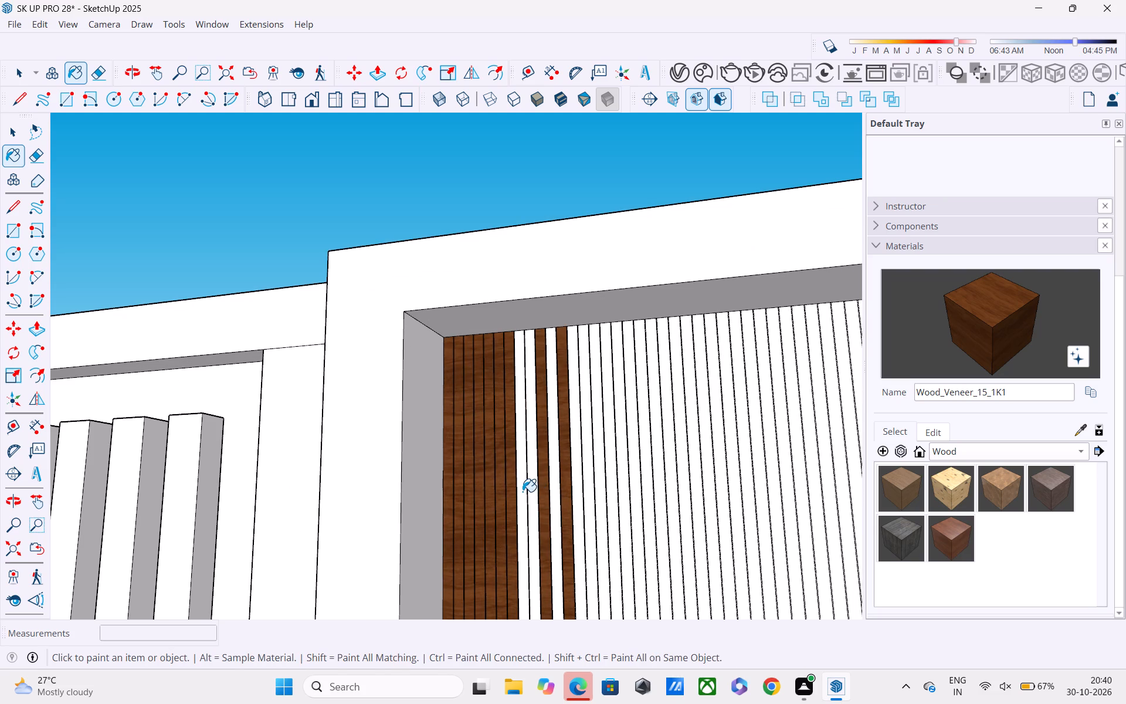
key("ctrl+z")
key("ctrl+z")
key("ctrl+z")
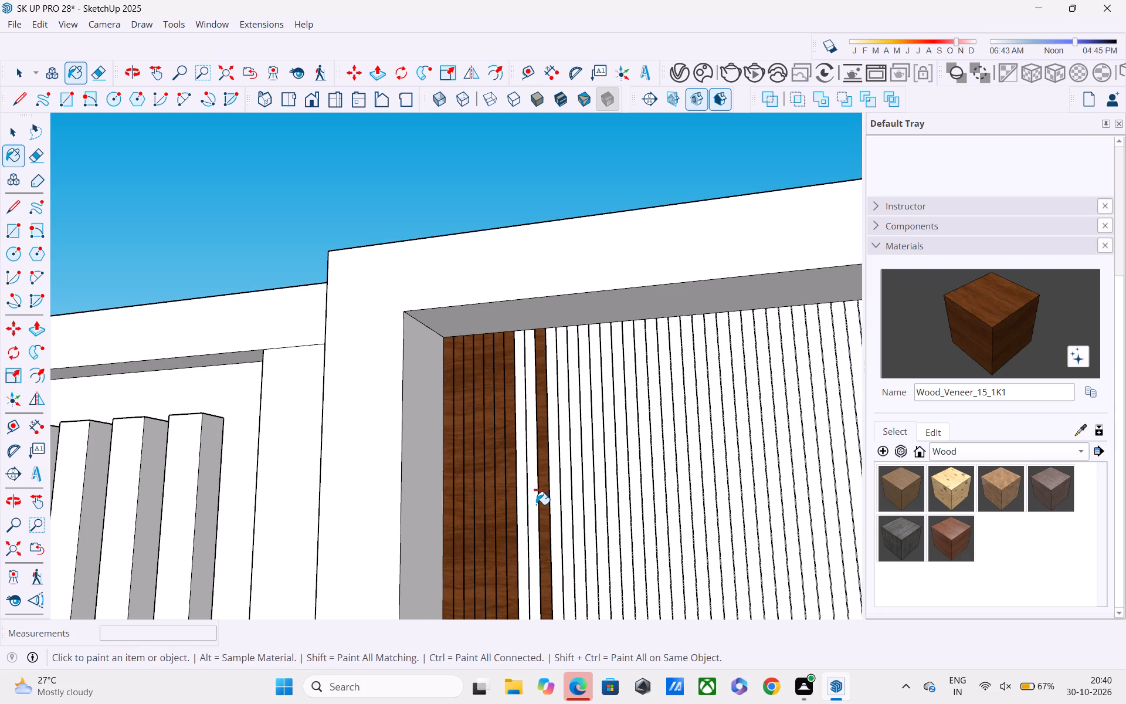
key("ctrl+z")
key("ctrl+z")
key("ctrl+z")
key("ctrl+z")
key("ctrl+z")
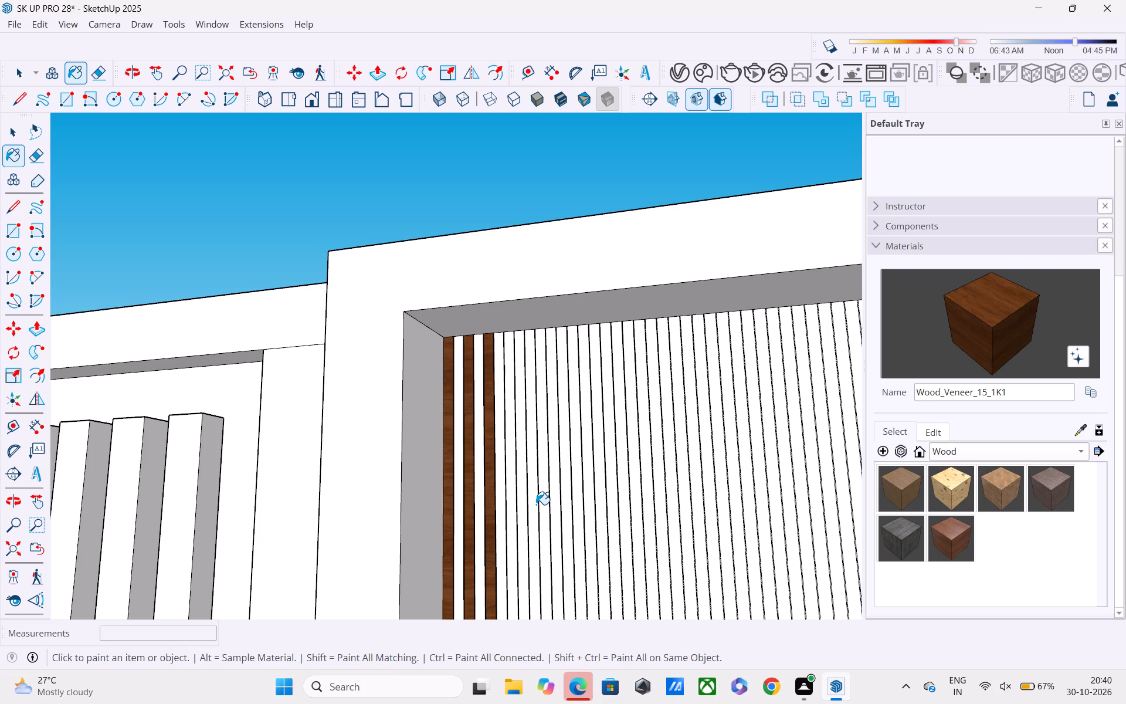
Paint the next four alternate vertical strips towards the balcony with the wood veneer, leaving one unpainted strip between each.
left_click(514, 500)
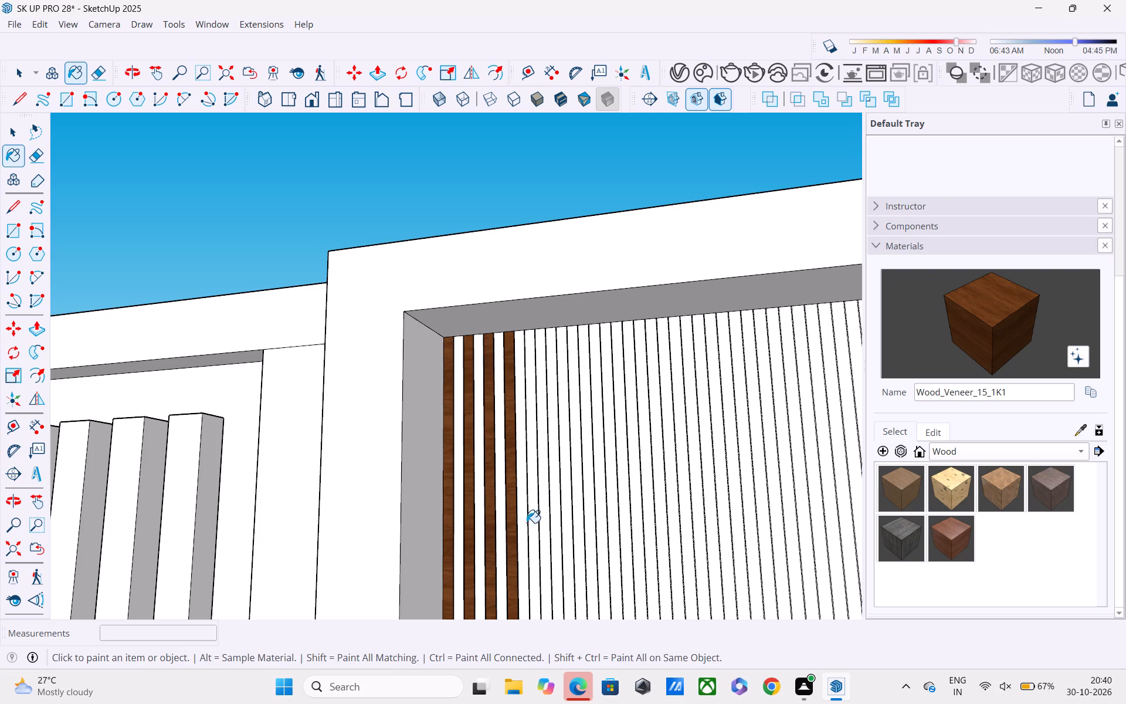
left_click(531, 530)
left_click(558, 567)
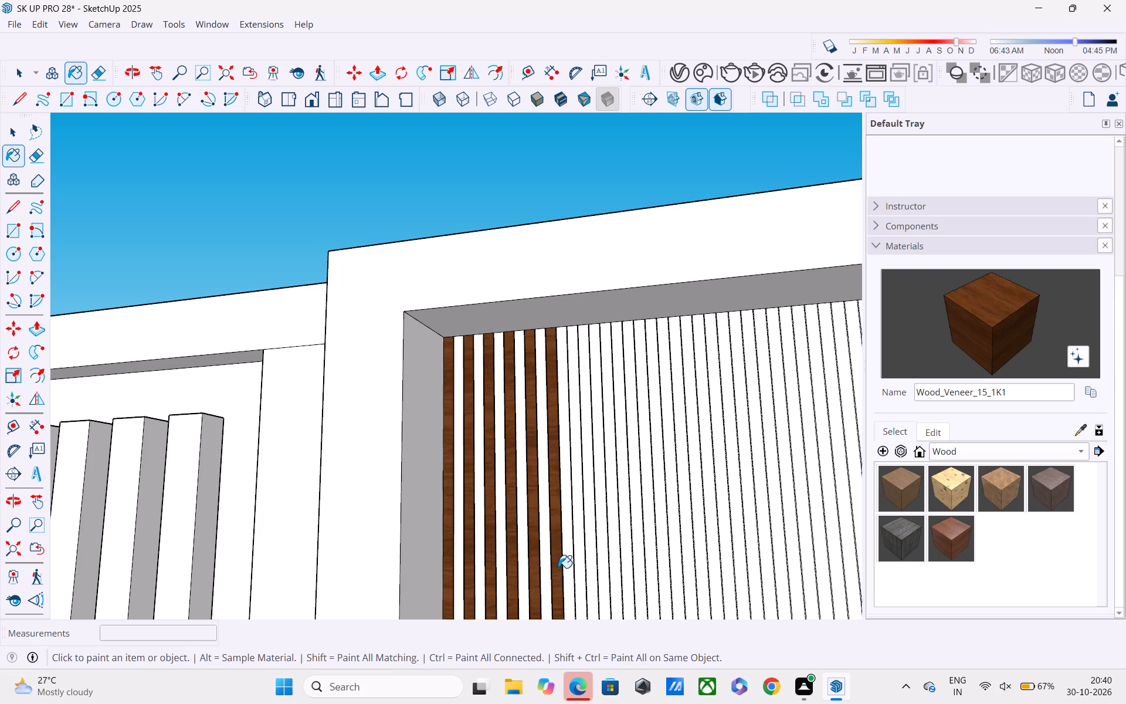
left_click(582, 595)
Examine the alternating veneered strips on the upper wall panel from below and from the balcony side.
middle_click_drag(582, 594, 525, 539, "shift")
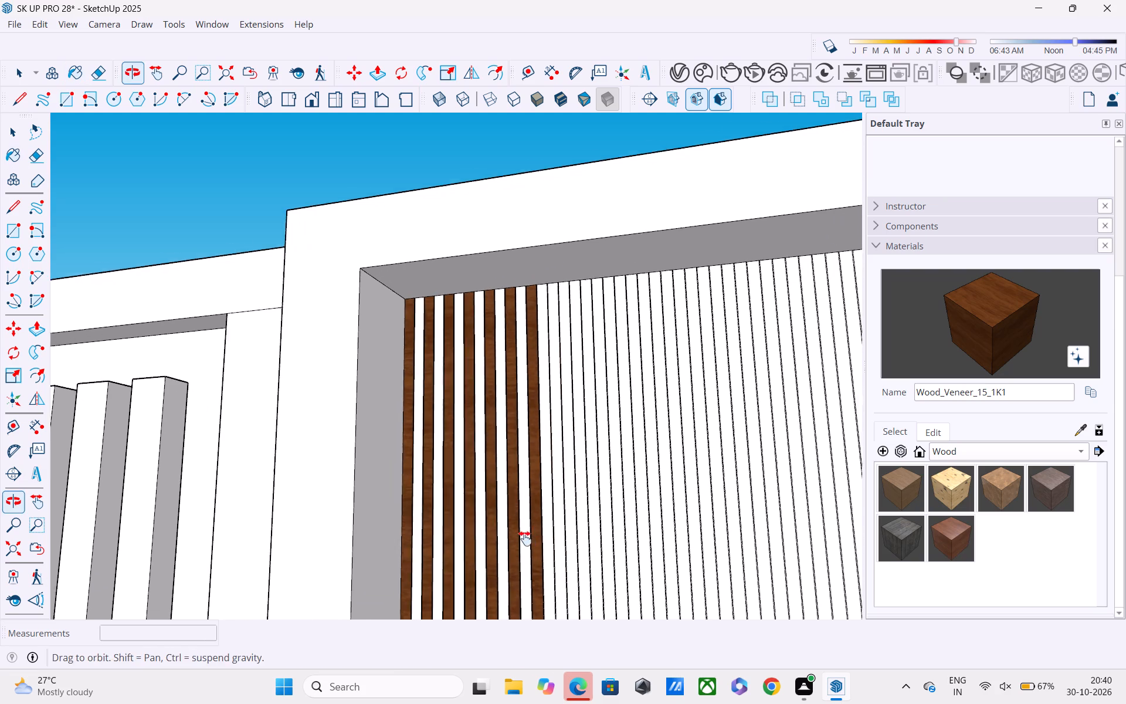
middle_click_drag(525, 539, 516, 526, "shift")
scroll(552, 557, "up", 2)
scroll(552, 557, "down", 9)
middle_click_drag(612, 628, 550, 571, "shift")
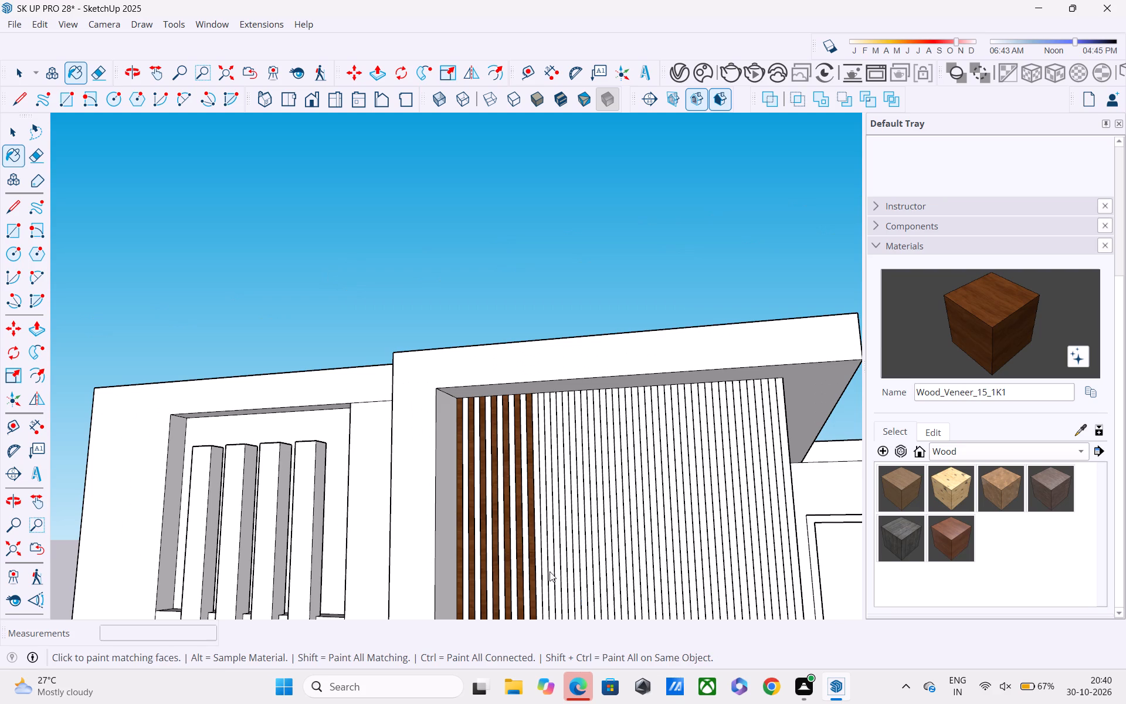
middle_click_drag(550, 571, 523, 539, "shift")
scroll(574, 581, "down", 4)
middle_click_drag(653, 588, 596, 541)
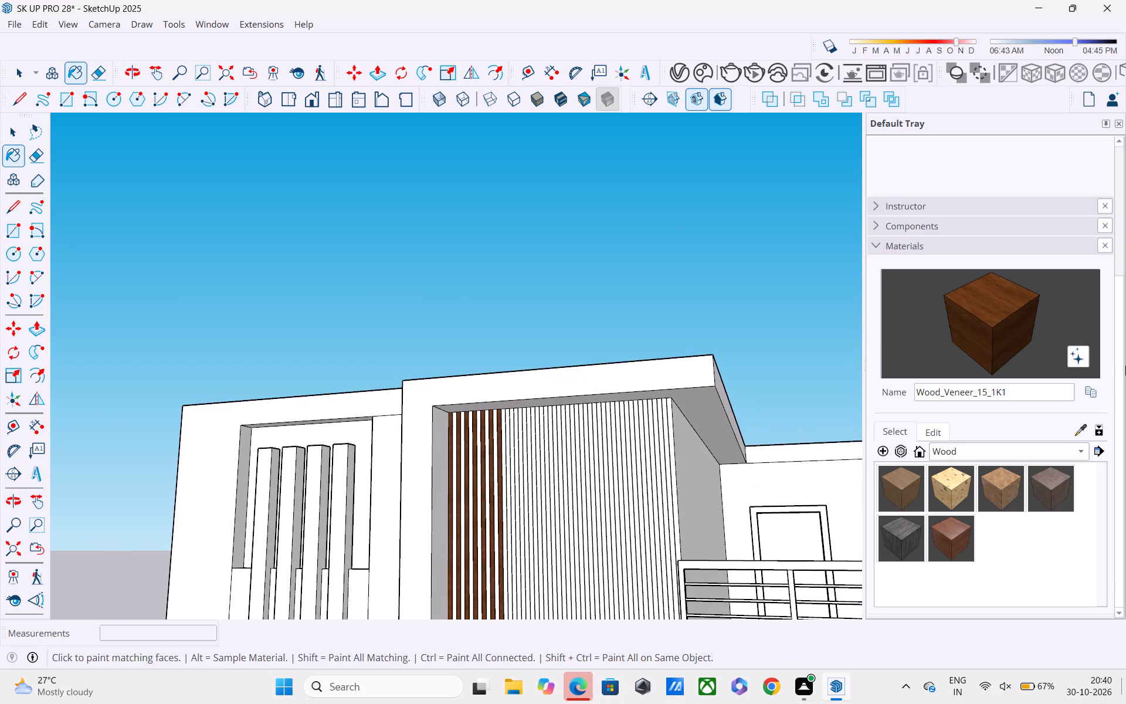
middle_click_drag(623, 439, 533, 354)
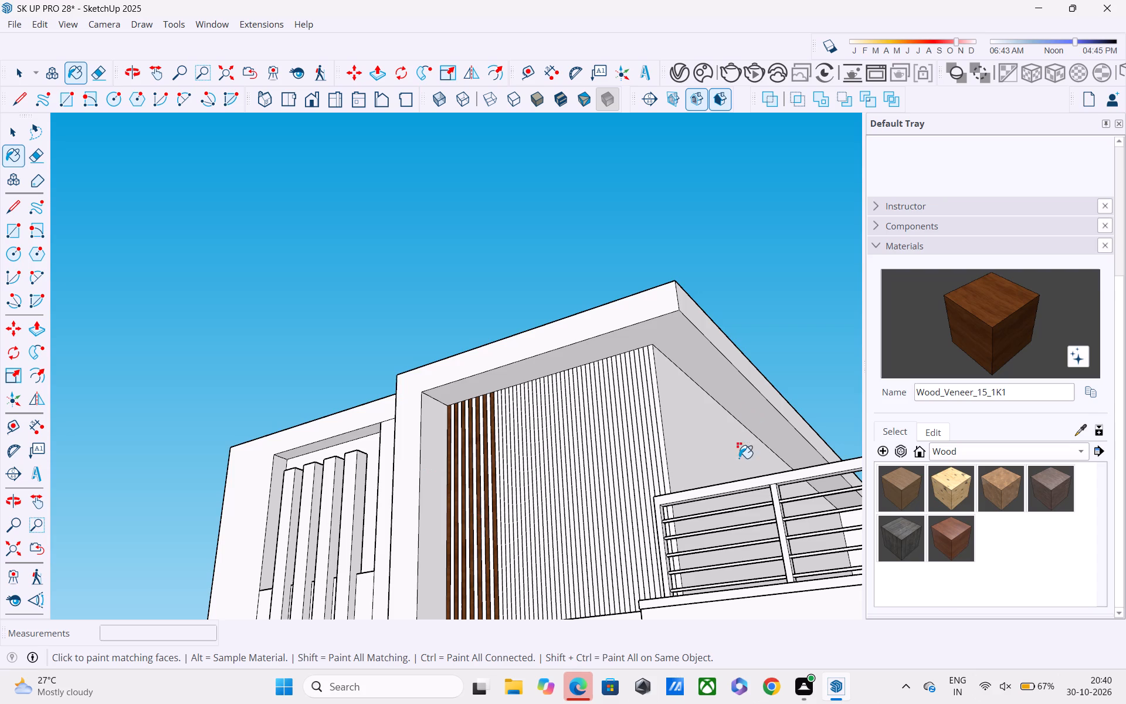
scroll(559, 494, "down", 5)
middle_click_drag(552, 460, 507, 510)
scroll(534, 514, "up", 8)
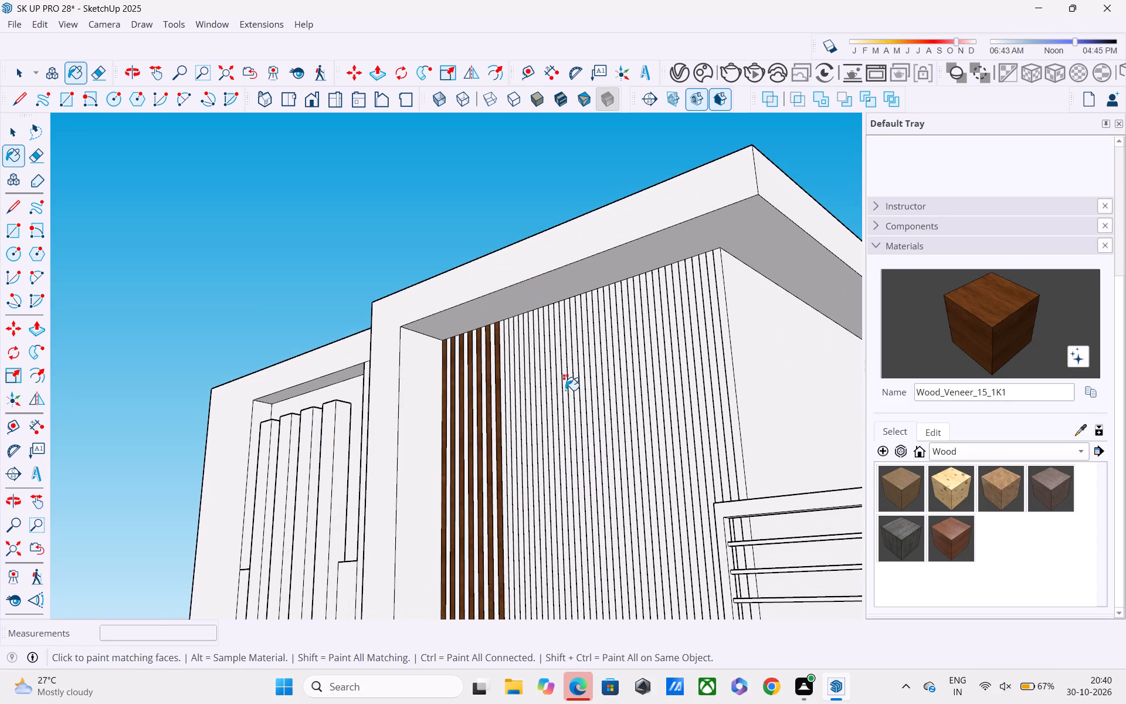
scroll(561, 390, "up", 4)
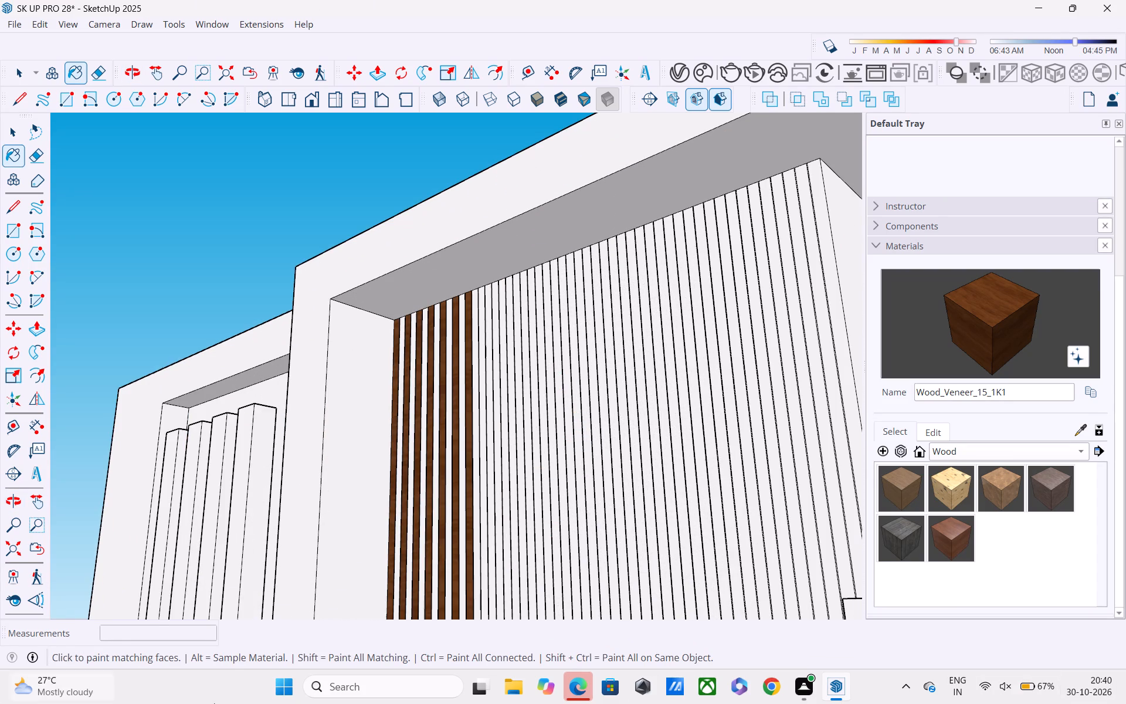
scroll(474, 389, "down", 4)
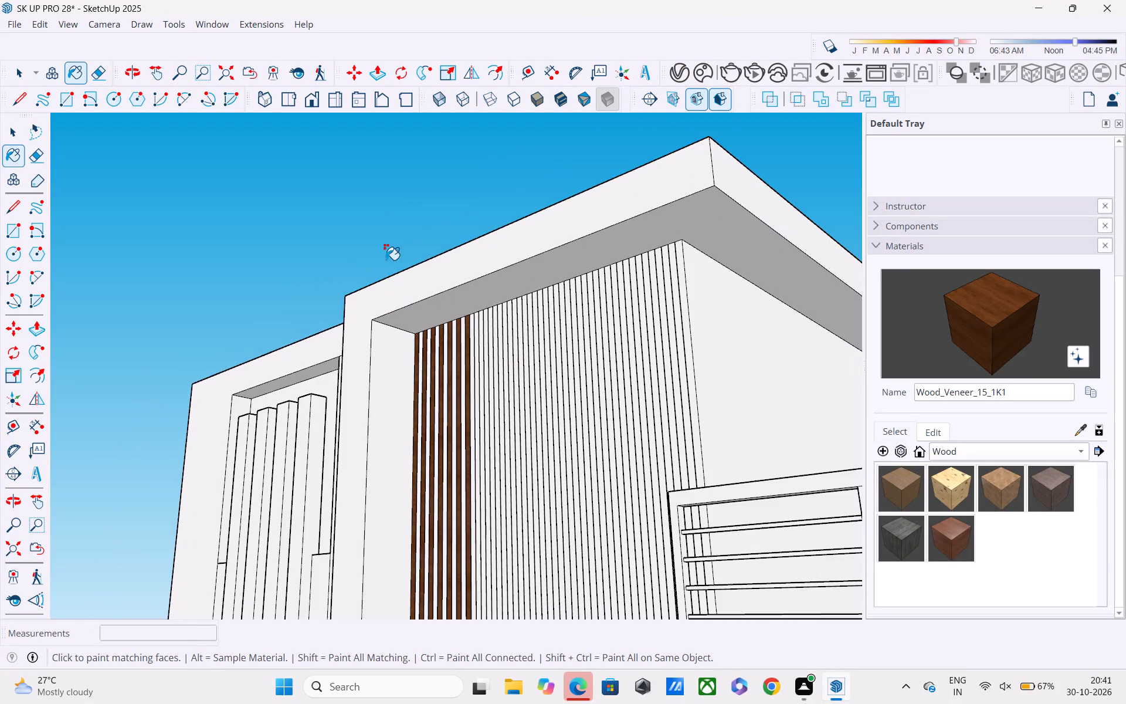
middle_click_drag(572, 340, 437, 346)
middle_click_drag(439, 361, 424, 298, "shift")
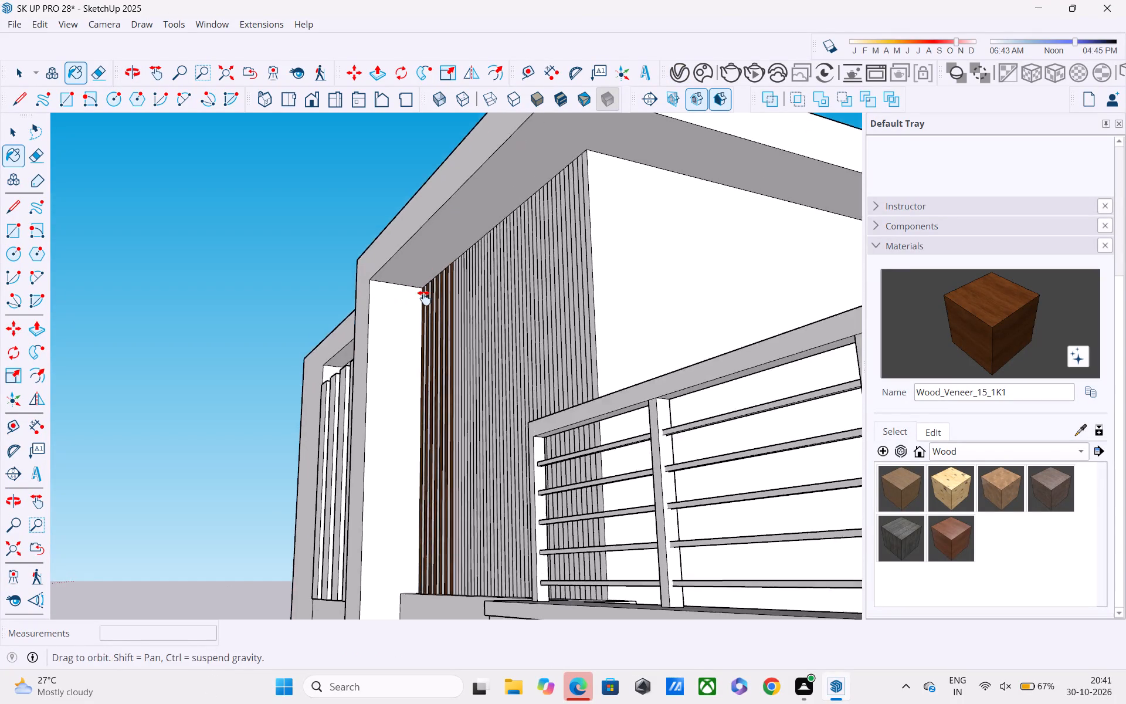
middle_click_drag(424, 298, 410, 208, "shift")
middle_click_drag(421, 260, 484, 344)
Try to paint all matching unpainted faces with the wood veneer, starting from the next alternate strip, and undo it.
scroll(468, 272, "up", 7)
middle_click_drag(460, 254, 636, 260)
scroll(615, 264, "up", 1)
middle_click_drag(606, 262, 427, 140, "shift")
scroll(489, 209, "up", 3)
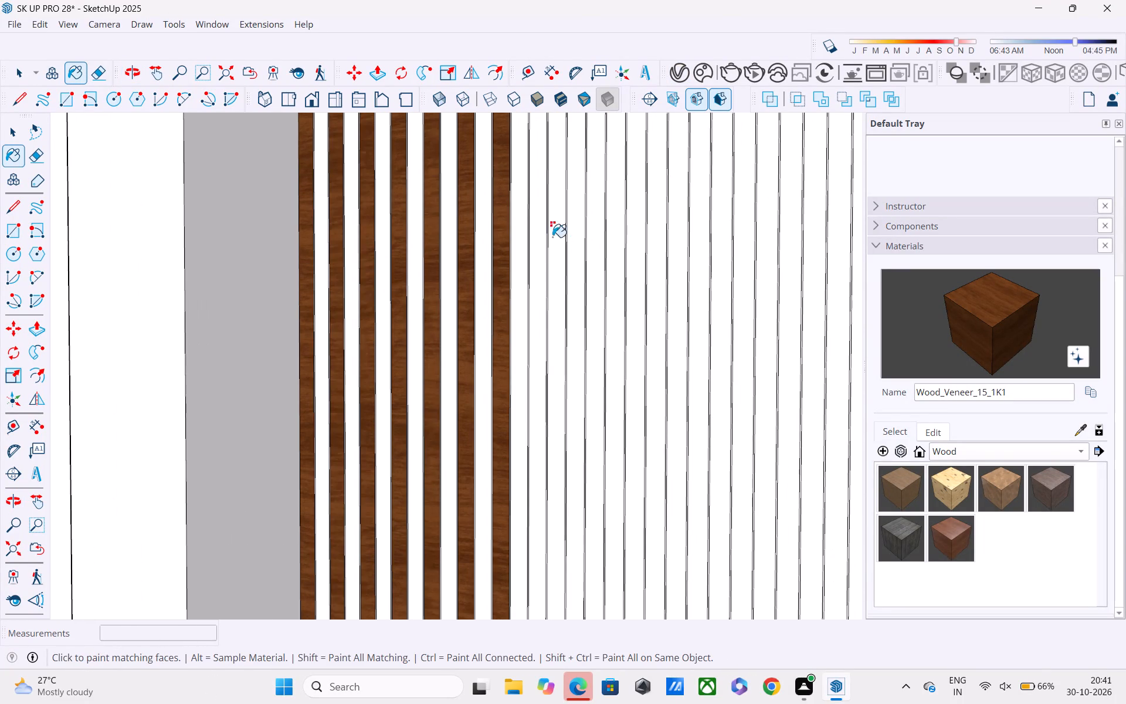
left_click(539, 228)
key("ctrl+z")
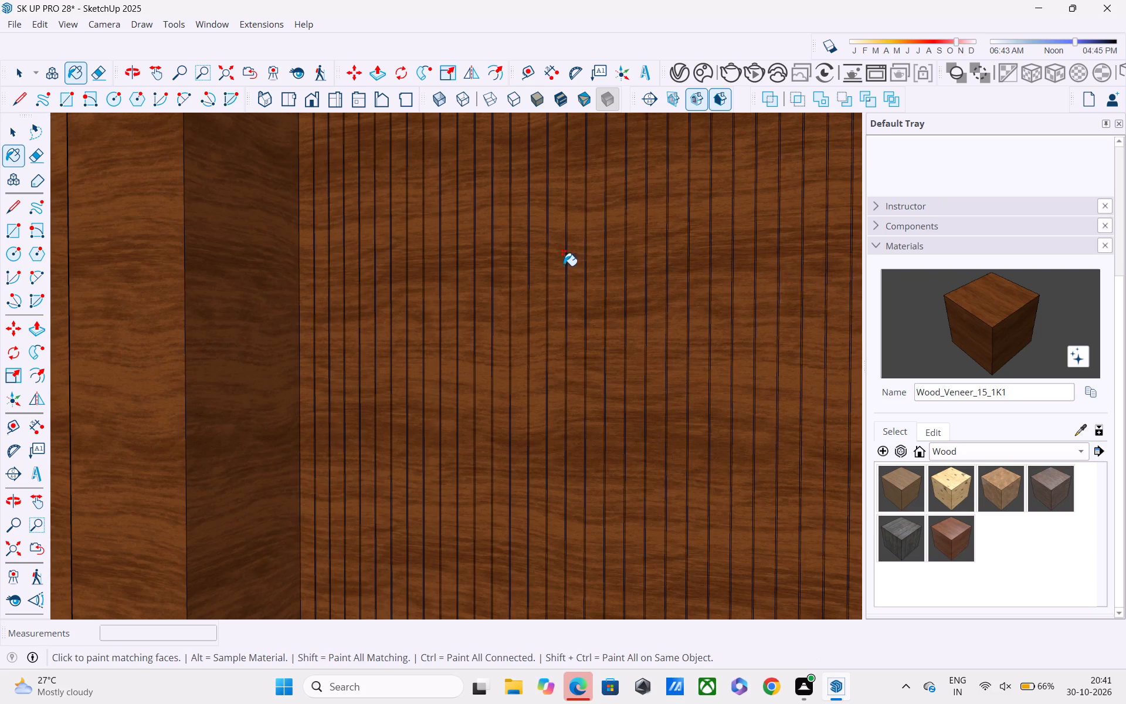
Paint the next eight alternate strips of the upper wall panel towards the balcony with Wood_Veneer_15_1K1, skipping one strip between each.
key("space")
left_click(534, 321)
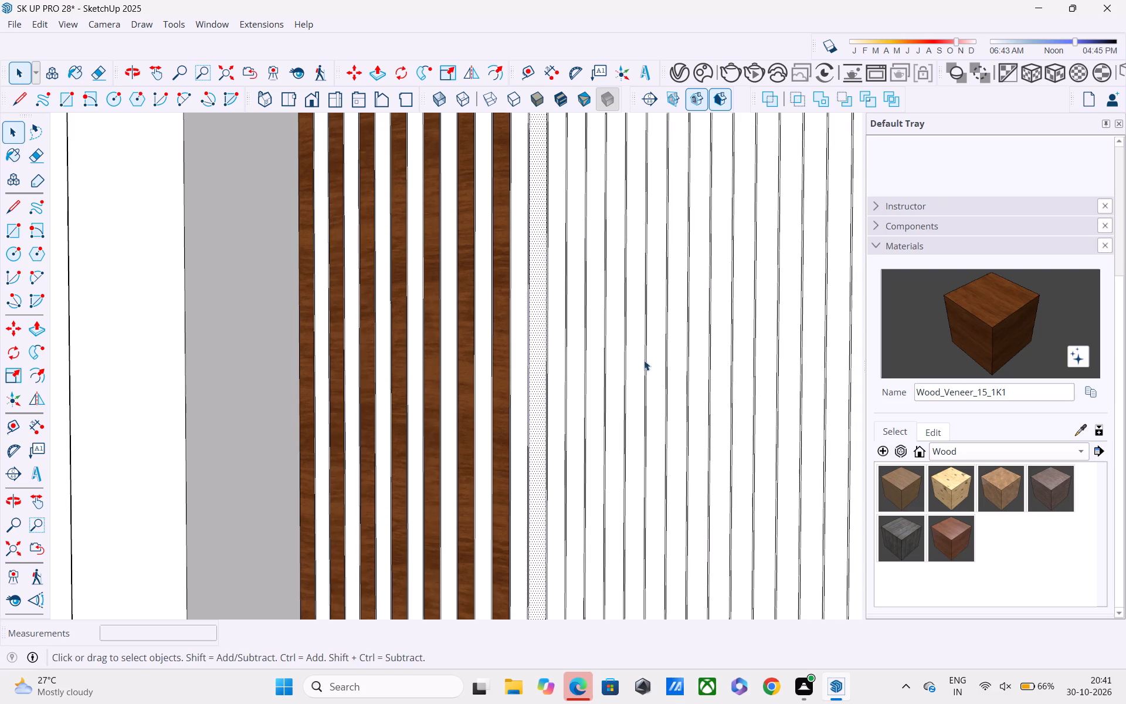
left_click(970, 324)
scroll(643, 338, "up", 4)
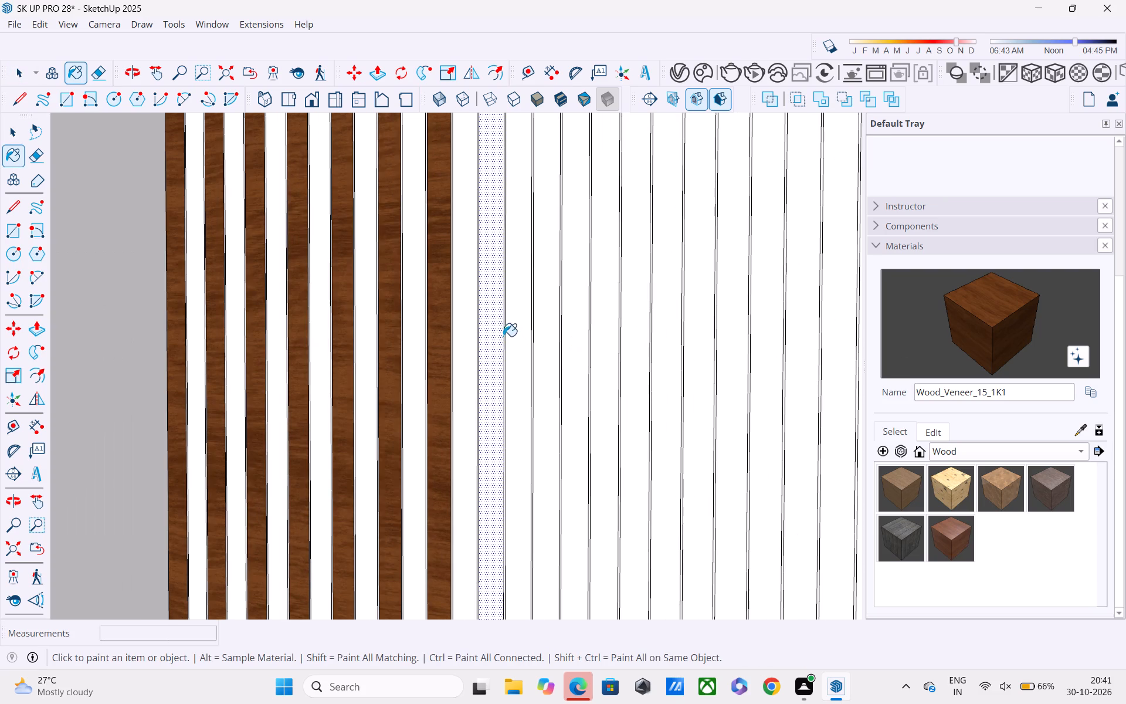
left_click(493, 320)
left_click(547, 330)
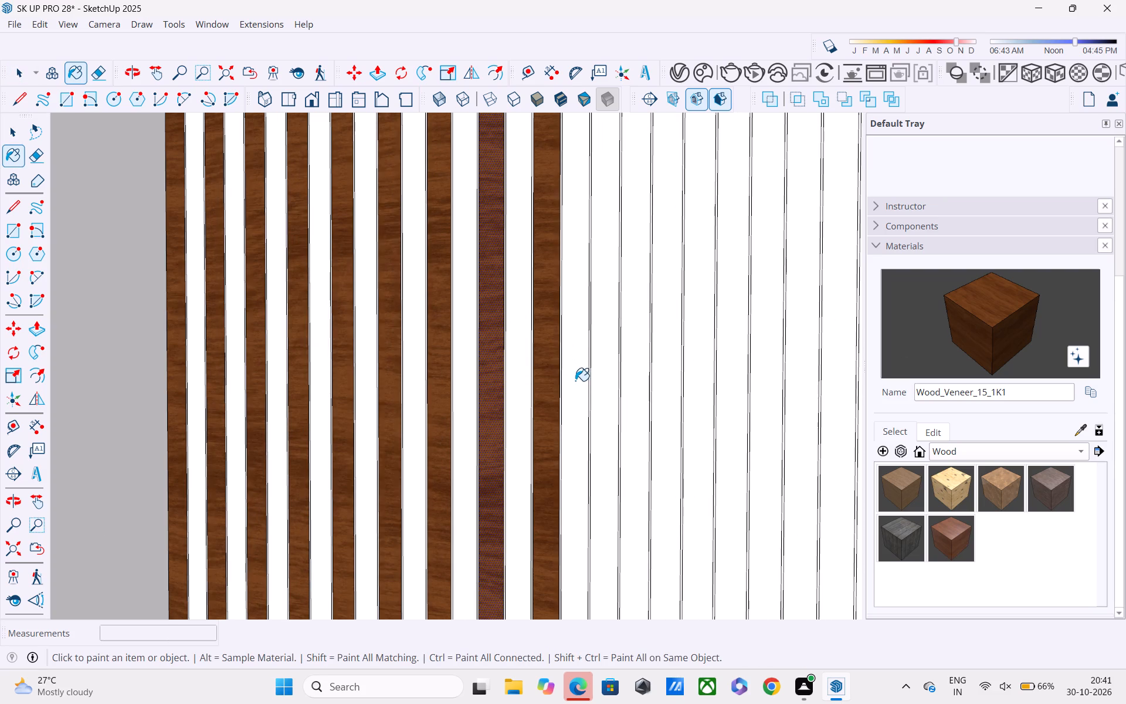
left_click(602, 404)
scroll(632, 398, "down", 2)
middle_click_drag(630, 397, 539, 350, "shift")
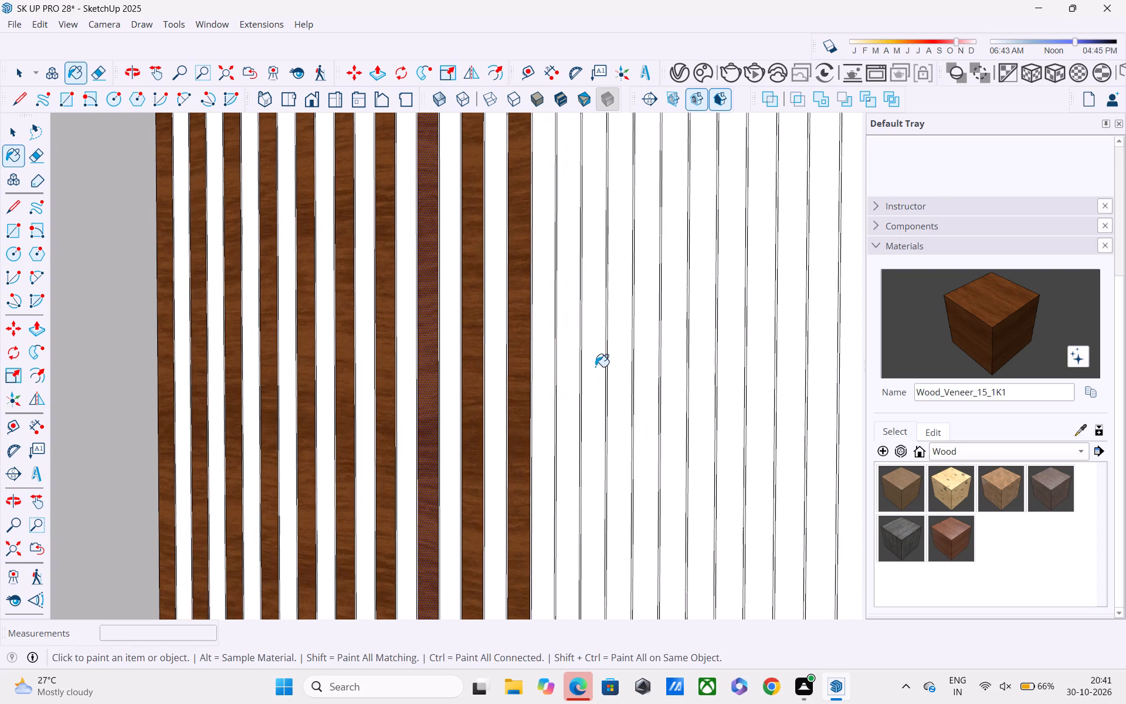
left_click(568, 323)
left_click(618, 360)
middle_click_drag(629, 363, 554, 353, "shift")
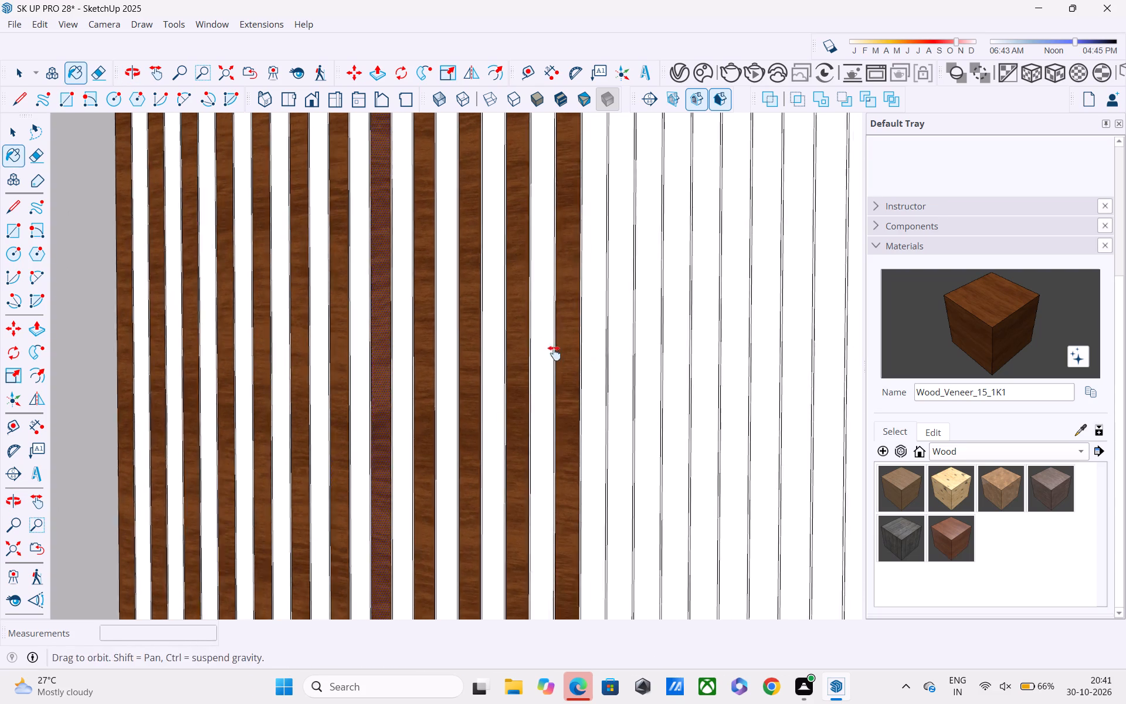
middle_click_drag(554, 353, 527, 347, "shift")
left_click(562, 360)
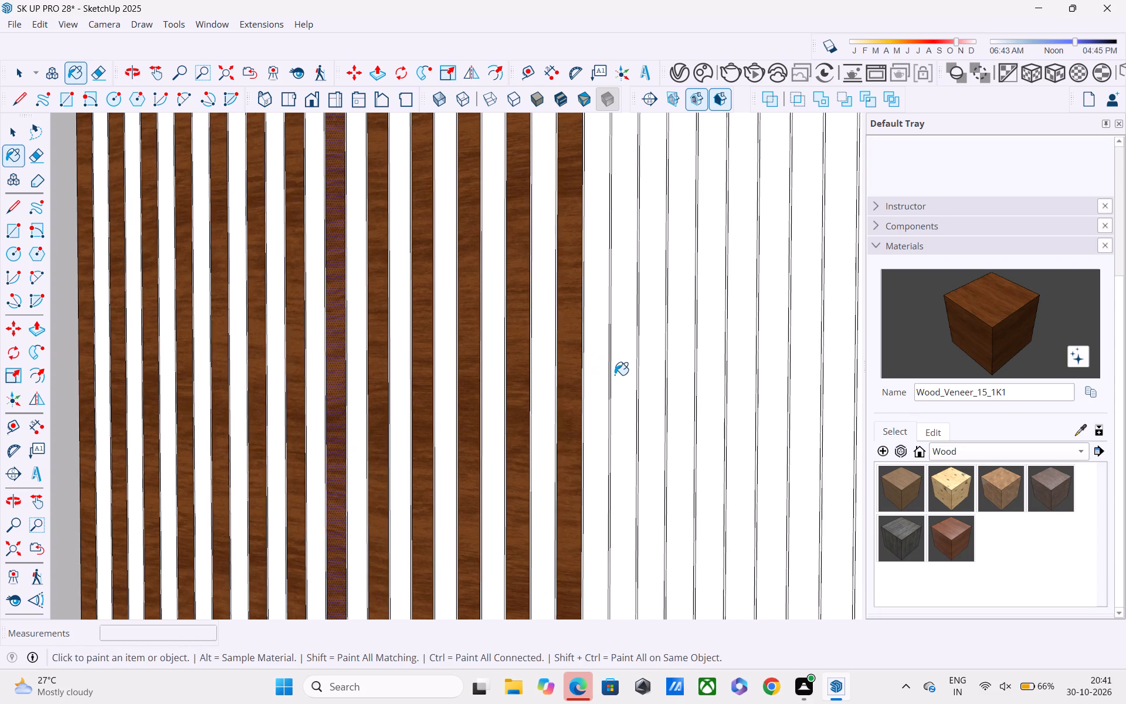
left_click(615, 375)
left_click(680, 370)
Continue the wood veneer on eight more alternate strips towards the balcony, leaving one unpainted strip between each.
middle_click_drag(678, 368, 494, 321, "shift")
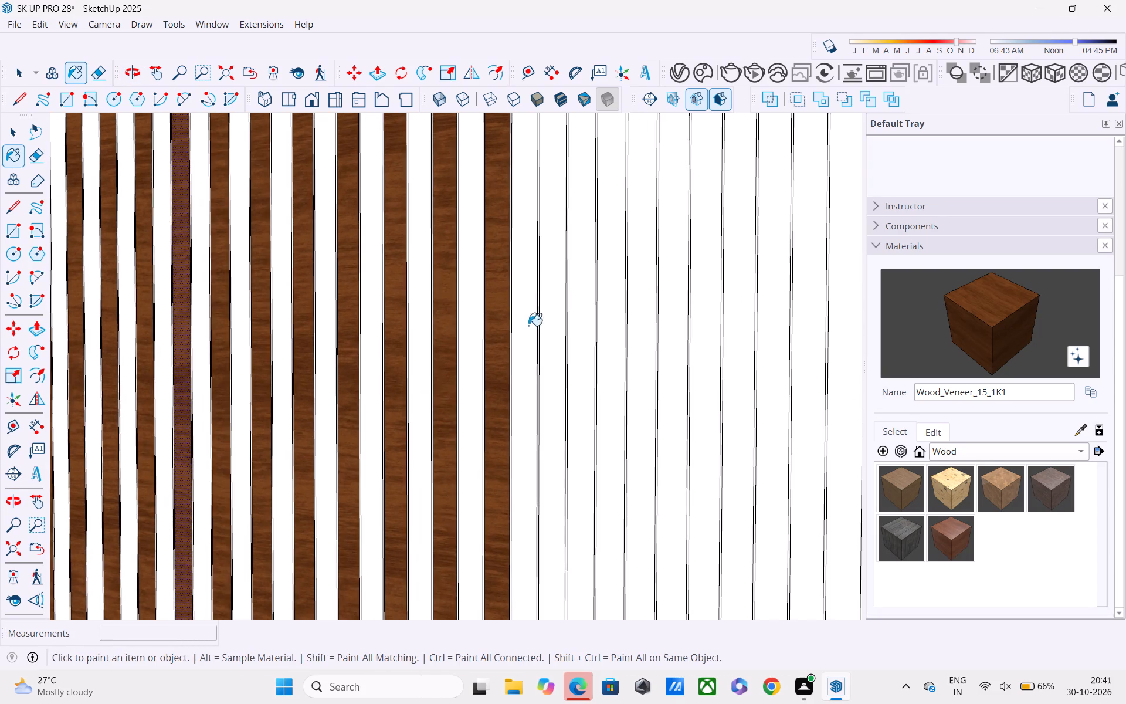
left_click(552, 335)
left_click(610, 345)
middle_click_drag(618, 340, 438, 329, "shift")
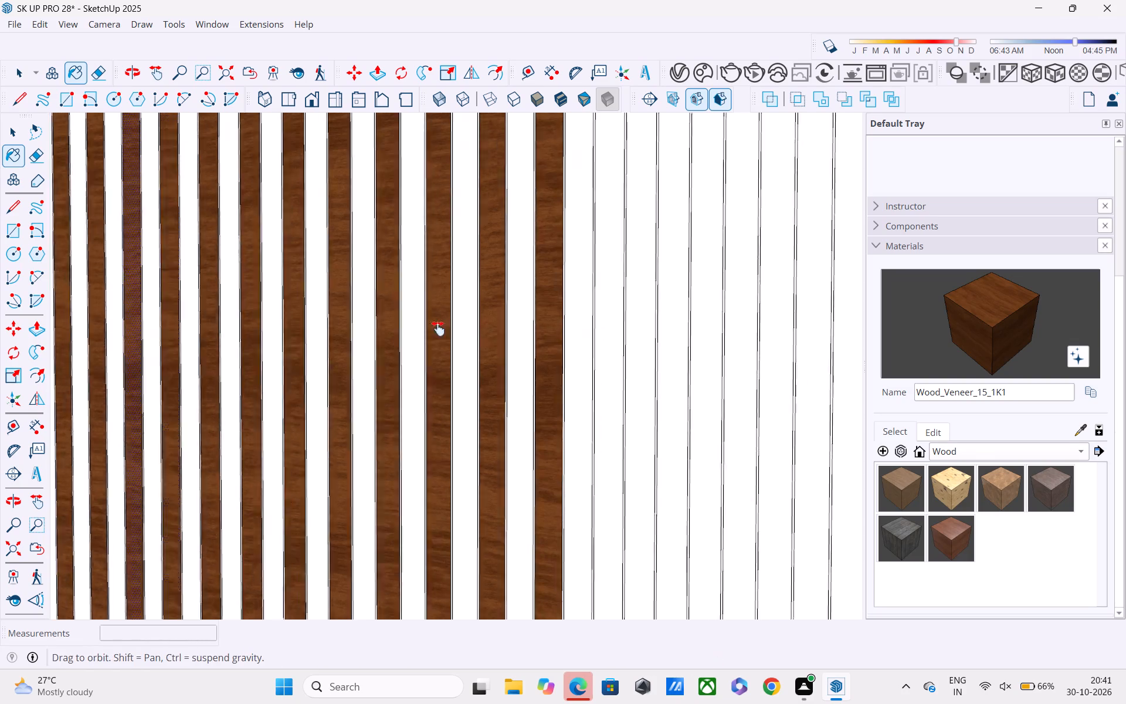
middle_click_drag(438, 329, 346, 307, "shift")
left_click(401, 288)
left_click(459, 346)
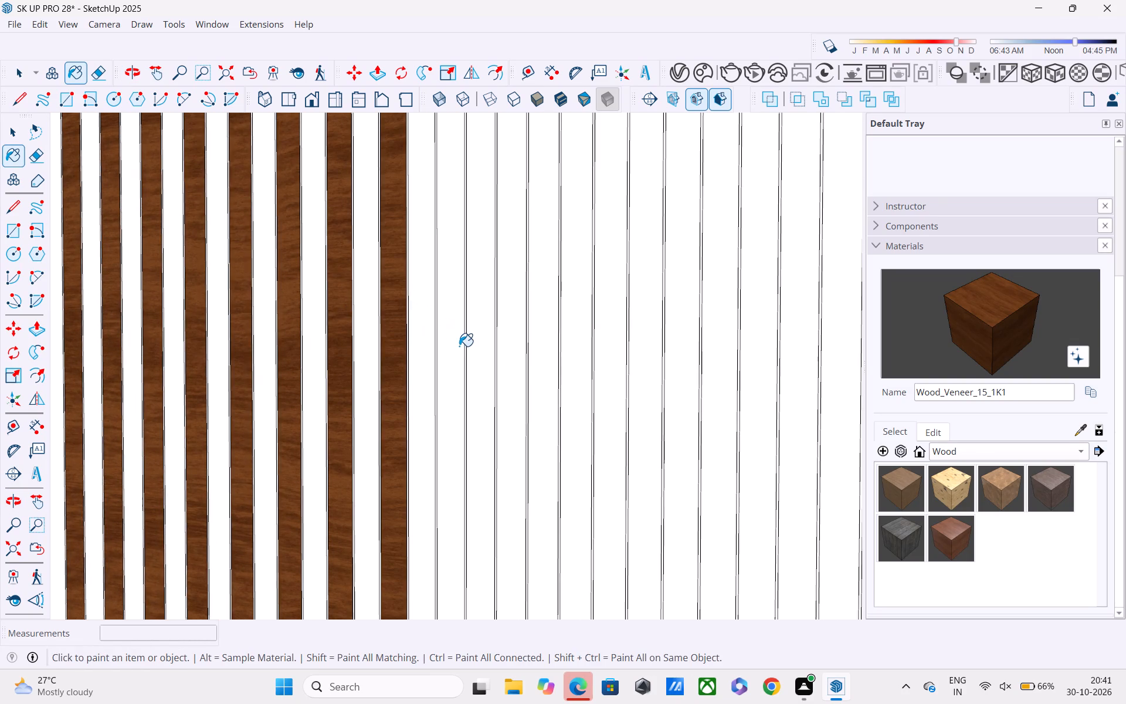
middle_click_drag(462, 346, 321, 312)
left_click(378, 328)
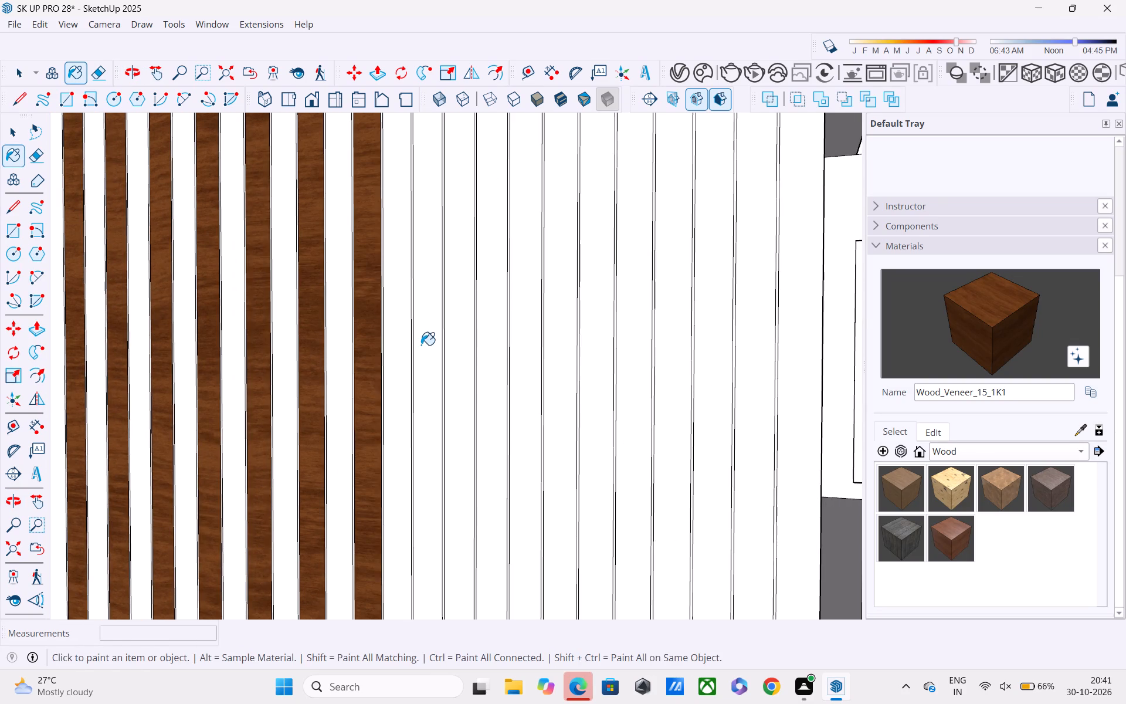
left_click(423, 345)
middle_click_drag(428, 333, 340, 268, "shift")
left_click(401, 300)
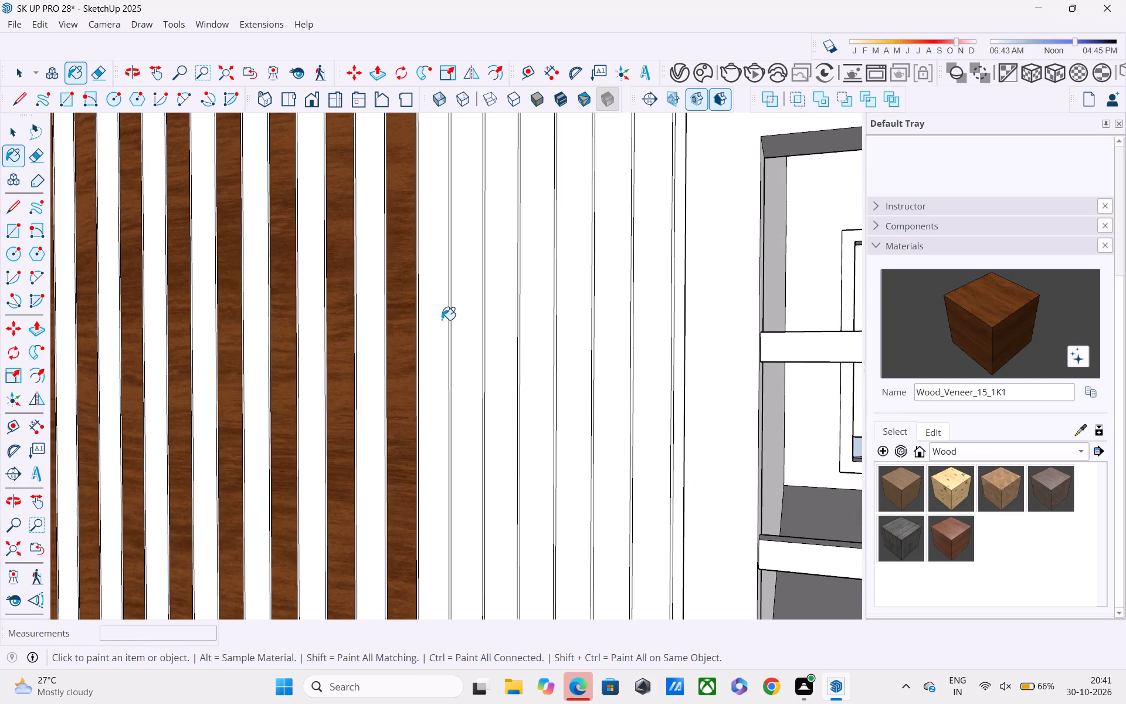
left_click(462, 329)
Paint the last three alternate strips with the wood veneer, up to the panel's balcony edge.
scroll(472, 330, "up", 1)
middle_click_drag(472, 330, 385, 289, "shift")
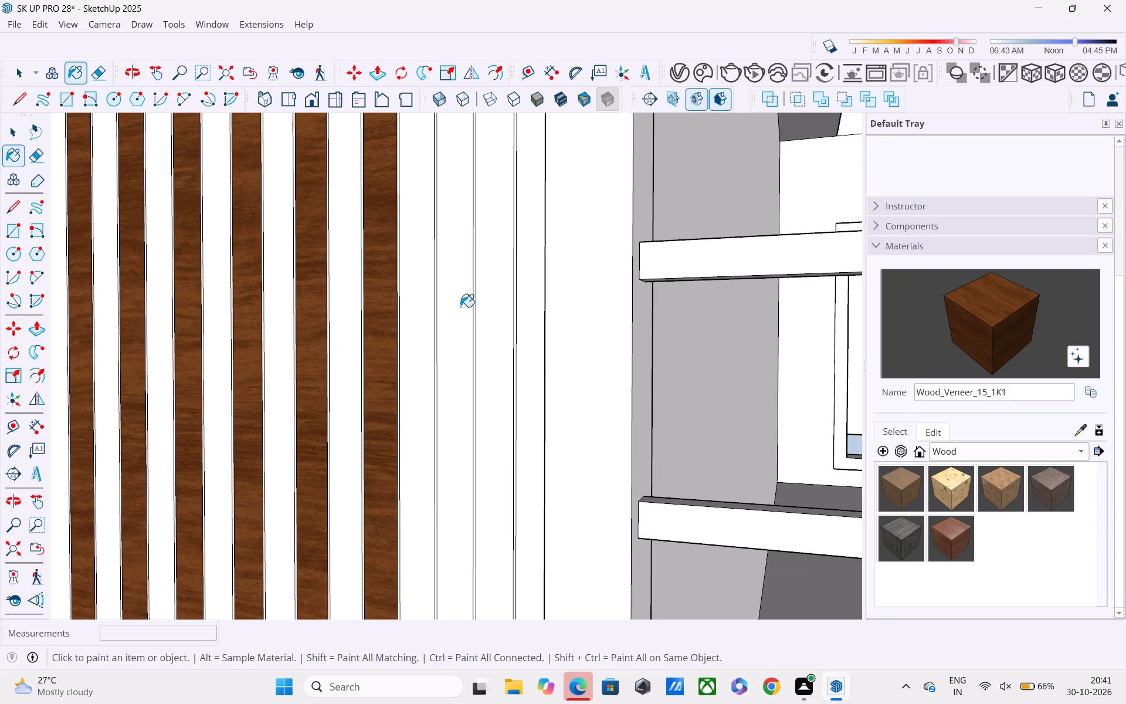
left_click(460, 307)
middle_click_drag(472, 318, 469, 296, "shift")
middle_click_drag(474, 300, 564, 329)
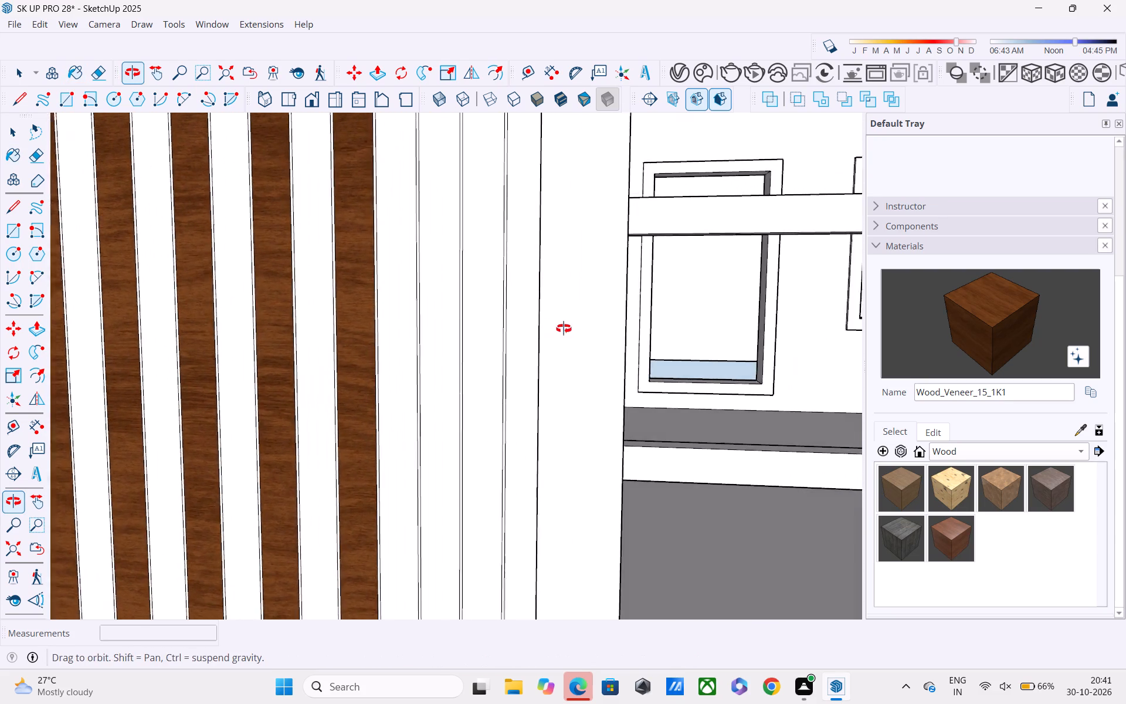
middle_click_drag(564, 329, 567, 329)
left_click(412, 197, "shift")
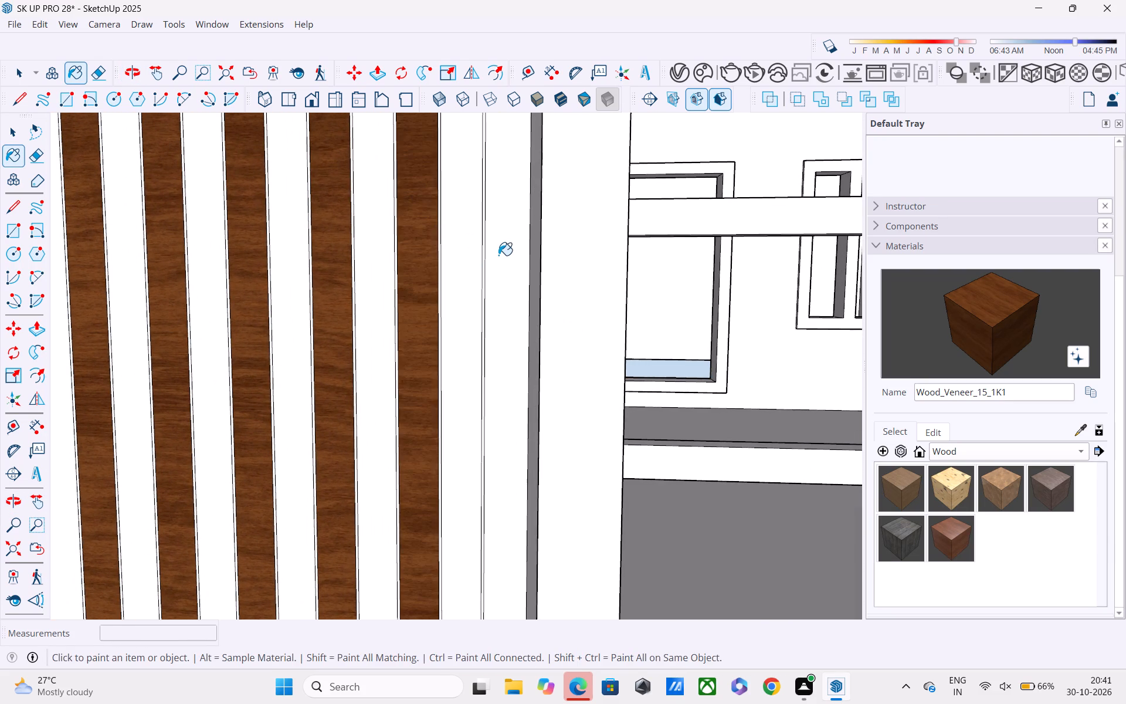
left_click(501, 256)
Examine the alternating veneered strips on the upper wall panel from above the balcony railing and from the front.
scroll(498, 255, "down", 6)
middle_click_drag(495, 253, 281, 385)
scroll(281, 368, "down", 8)
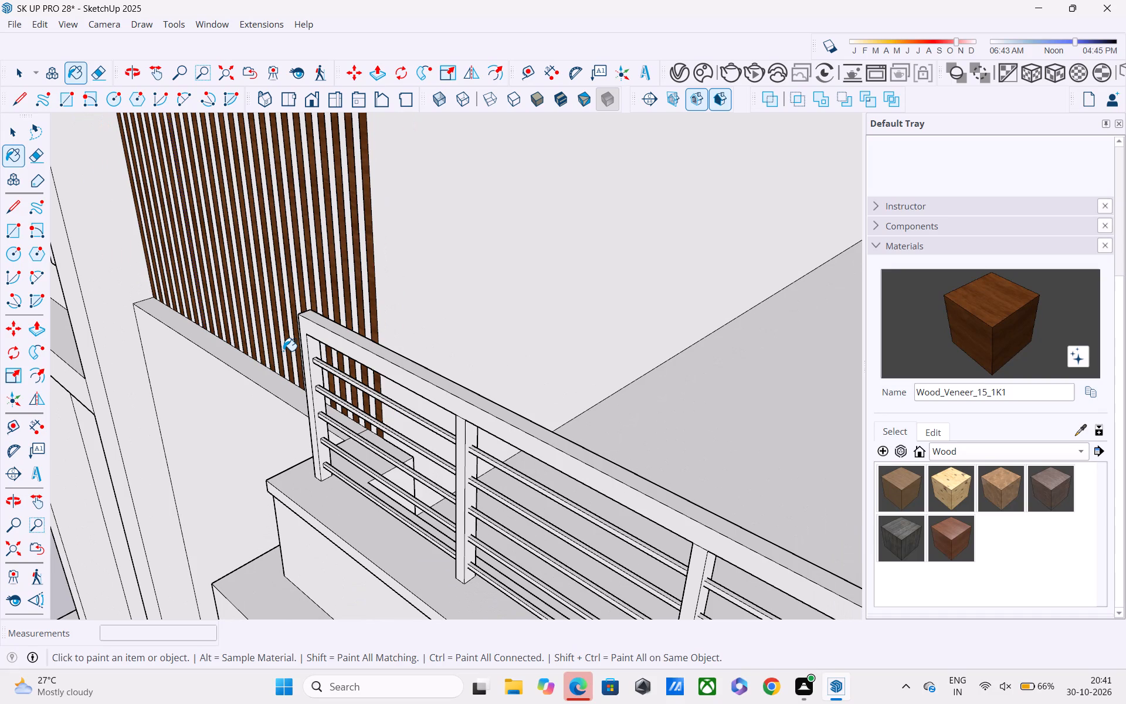
middle_click_drag(283, 351, 280, 419, "shift")
middle_click_drag(541, 383, 715, 268)
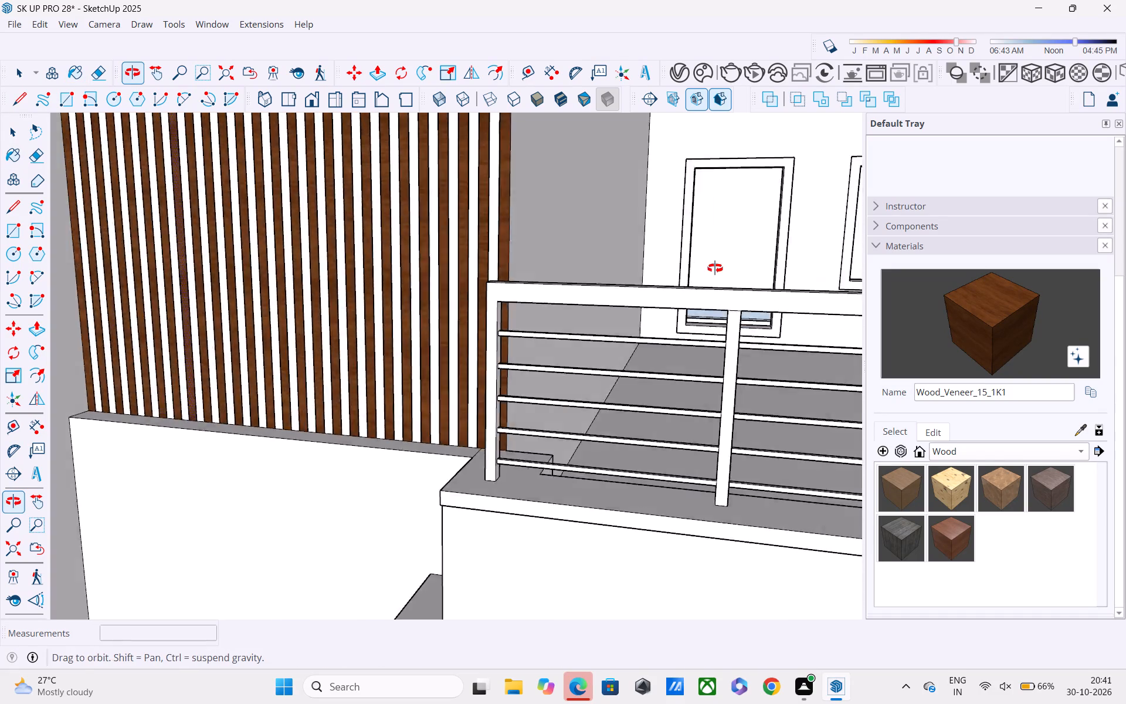
middle_click_drag(715, 268, 671, 295)
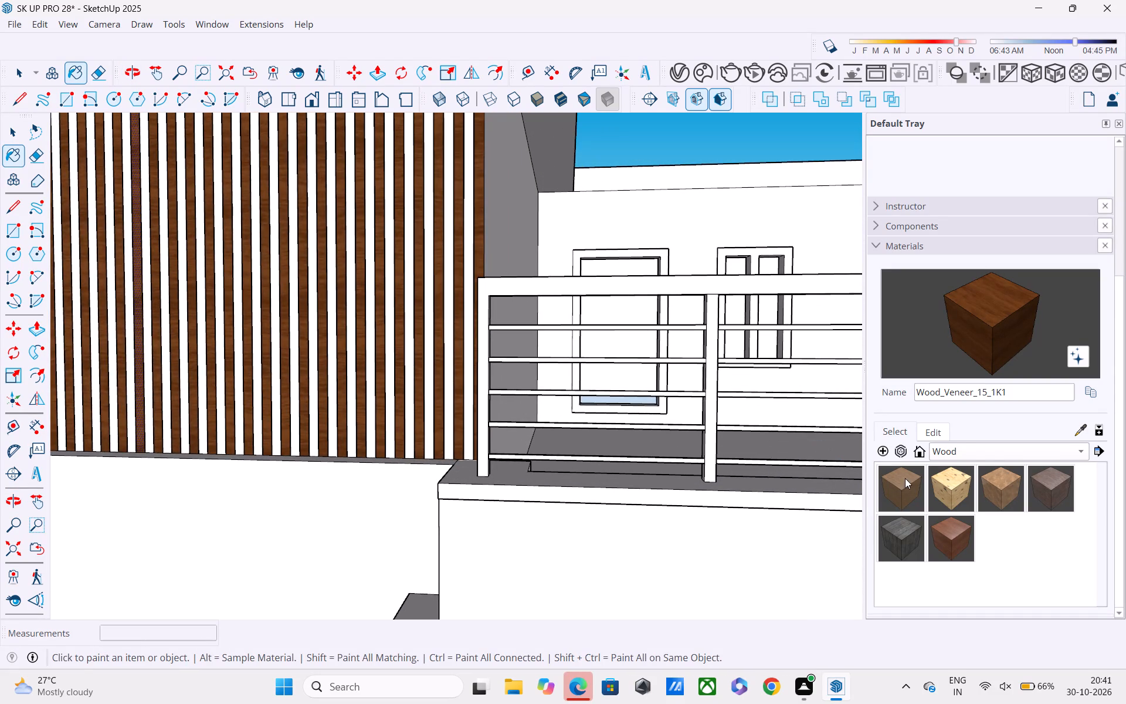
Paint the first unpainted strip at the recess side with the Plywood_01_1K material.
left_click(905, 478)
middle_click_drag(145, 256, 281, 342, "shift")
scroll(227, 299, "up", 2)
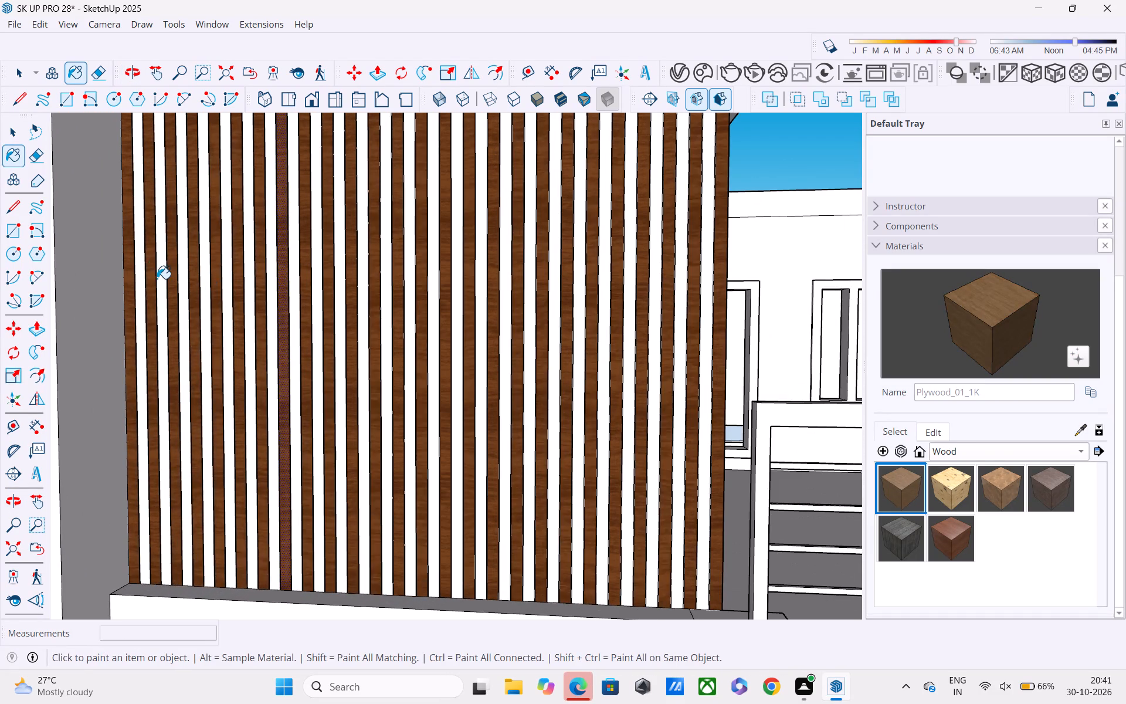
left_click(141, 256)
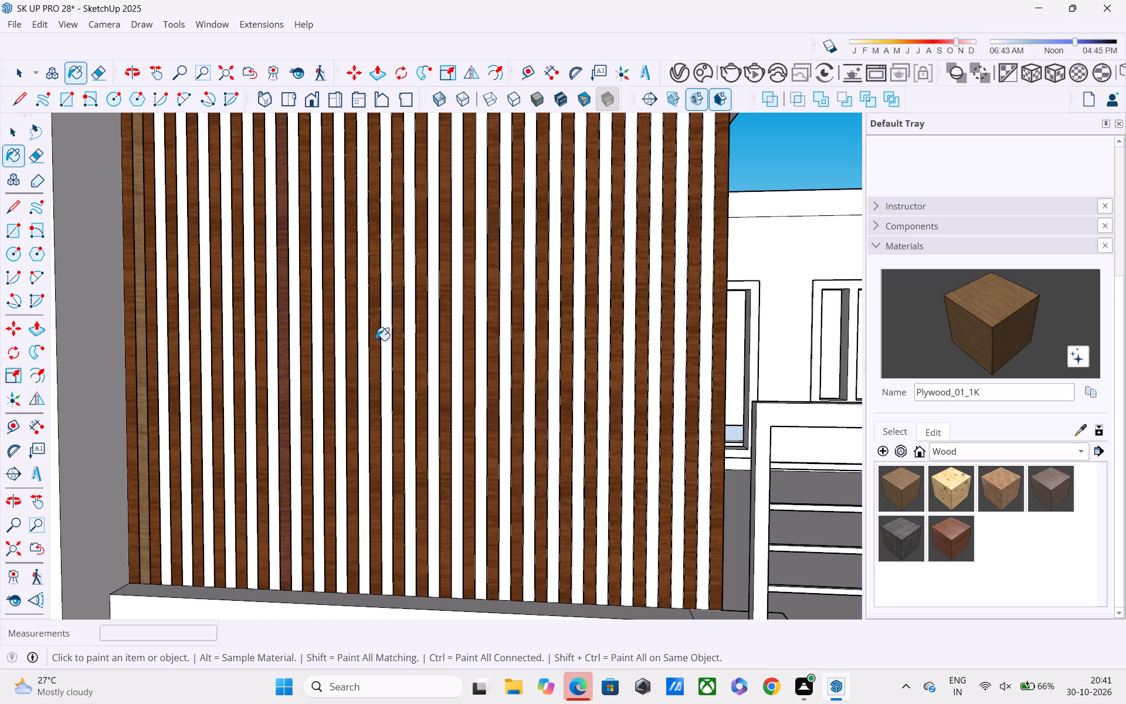
Turn off the laptop's energy saver in the system quick settings and return to the model.
left_click(1037, 679)
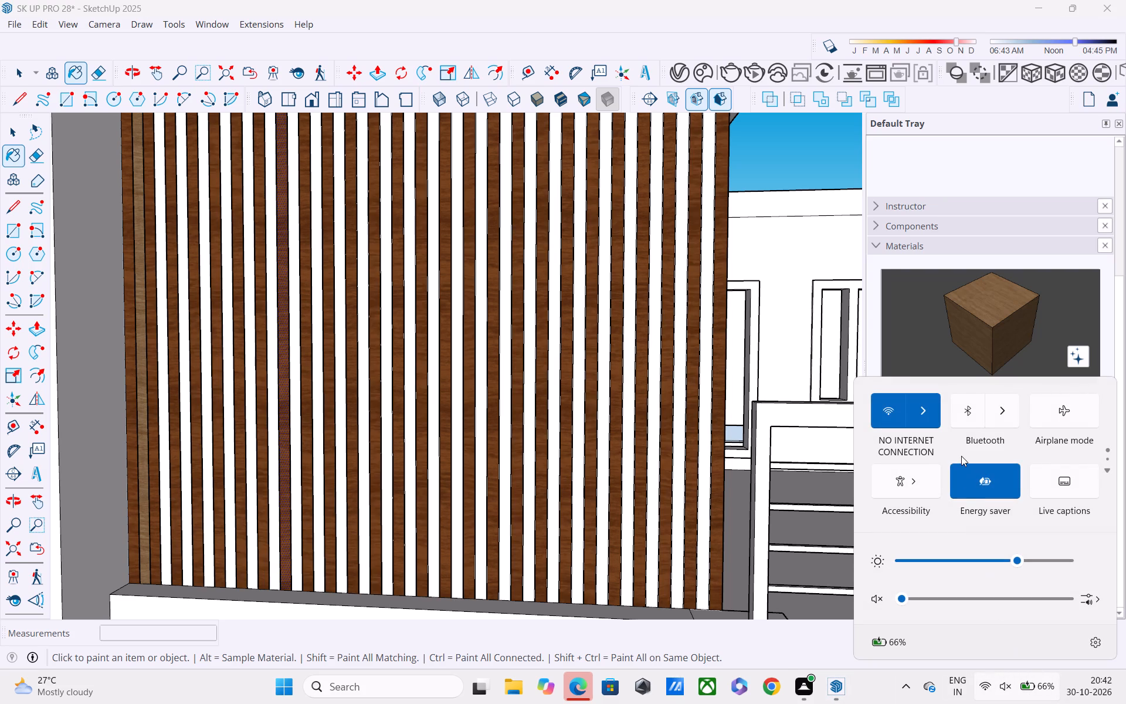
left_click(965, 480)
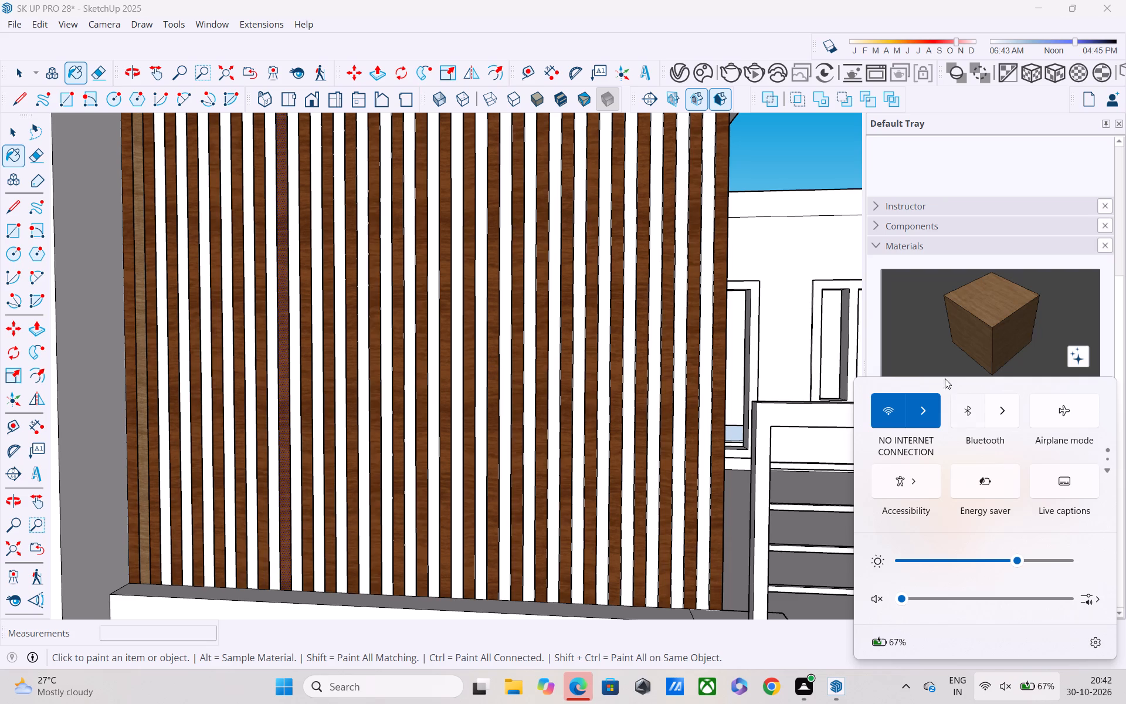
left_click(958, 146)
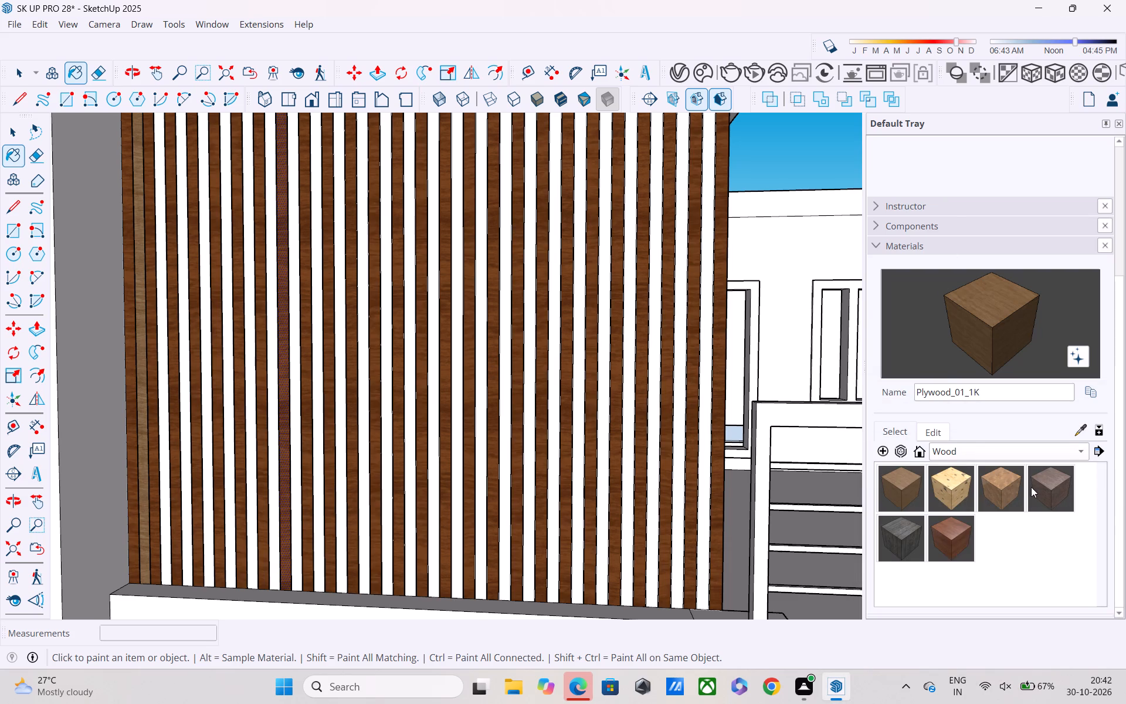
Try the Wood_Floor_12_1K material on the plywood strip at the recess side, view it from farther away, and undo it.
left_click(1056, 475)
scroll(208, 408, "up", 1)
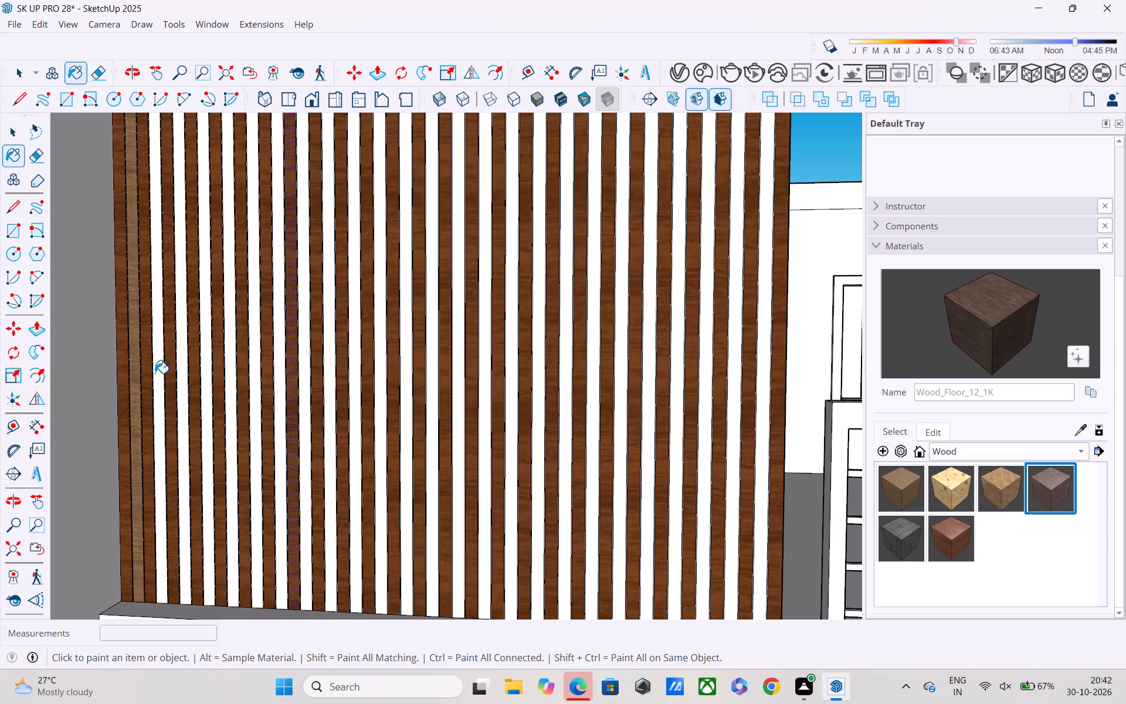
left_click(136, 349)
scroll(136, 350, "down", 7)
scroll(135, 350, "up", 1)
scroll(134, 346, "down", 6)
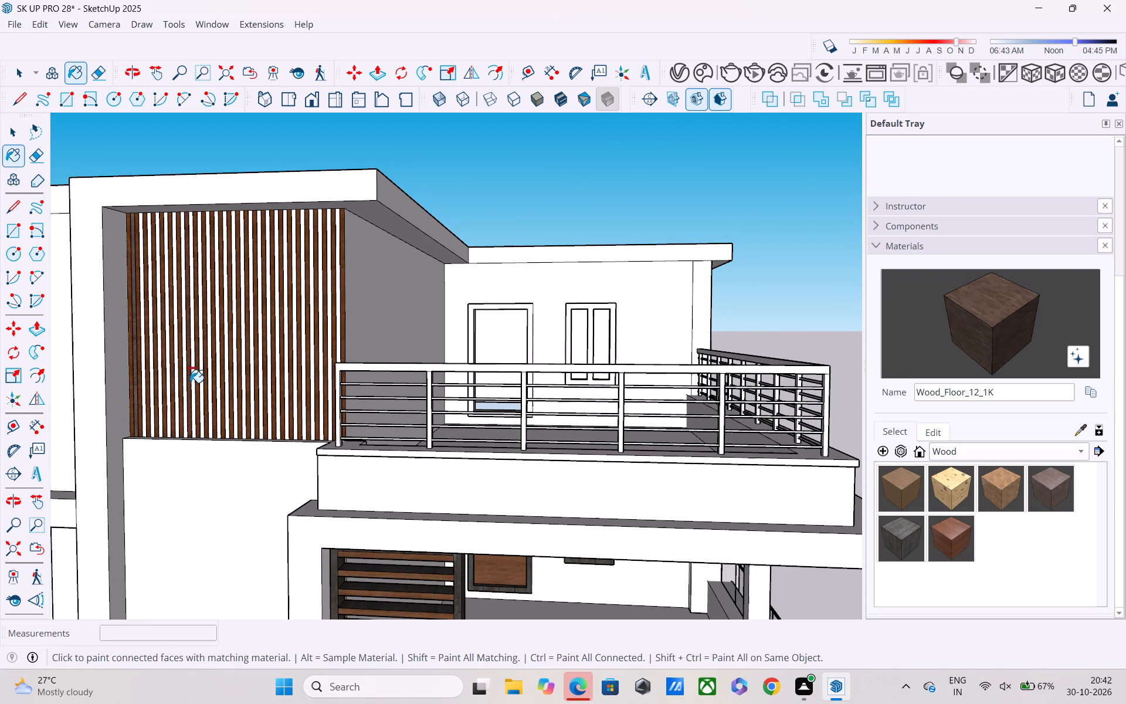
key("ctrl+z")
Paint the plywood strip at the recess side with the Wood_Veneer_15_1K material.
scroll(154, 347, "up", 3)
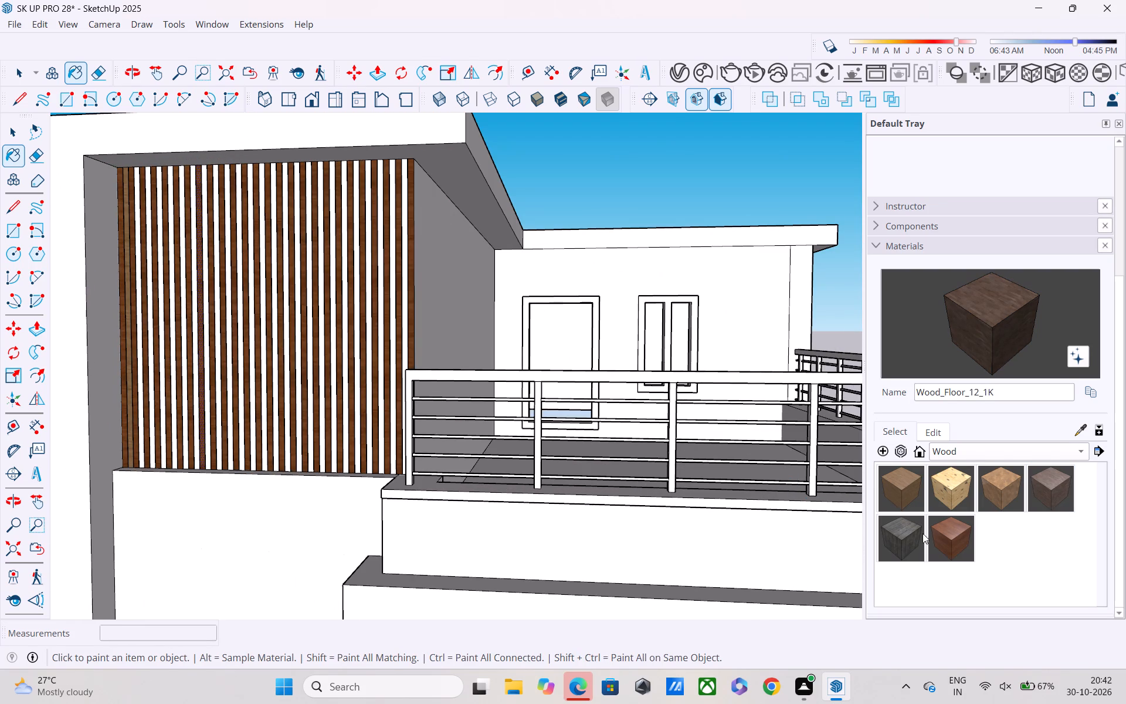
left_click(949, 541)
scroll(62, 299, "up", 1)
scroll(126, 306, "up", 3)
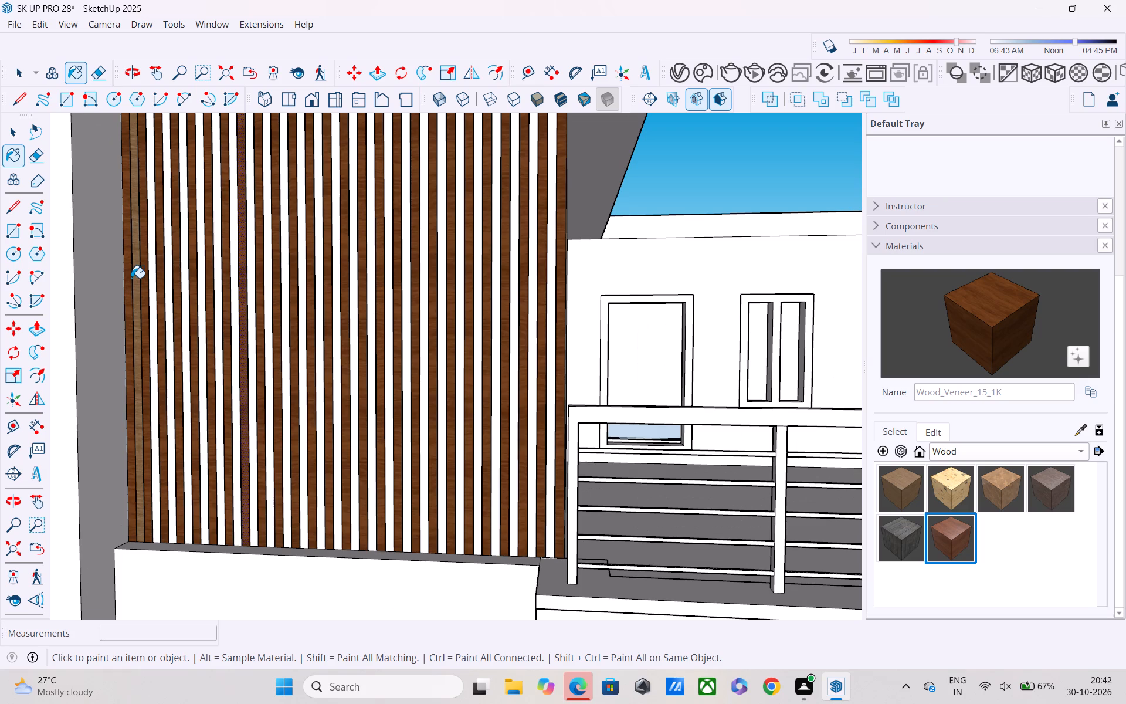
left_click(134, 248)
scroll(134, 248, "down", 8)
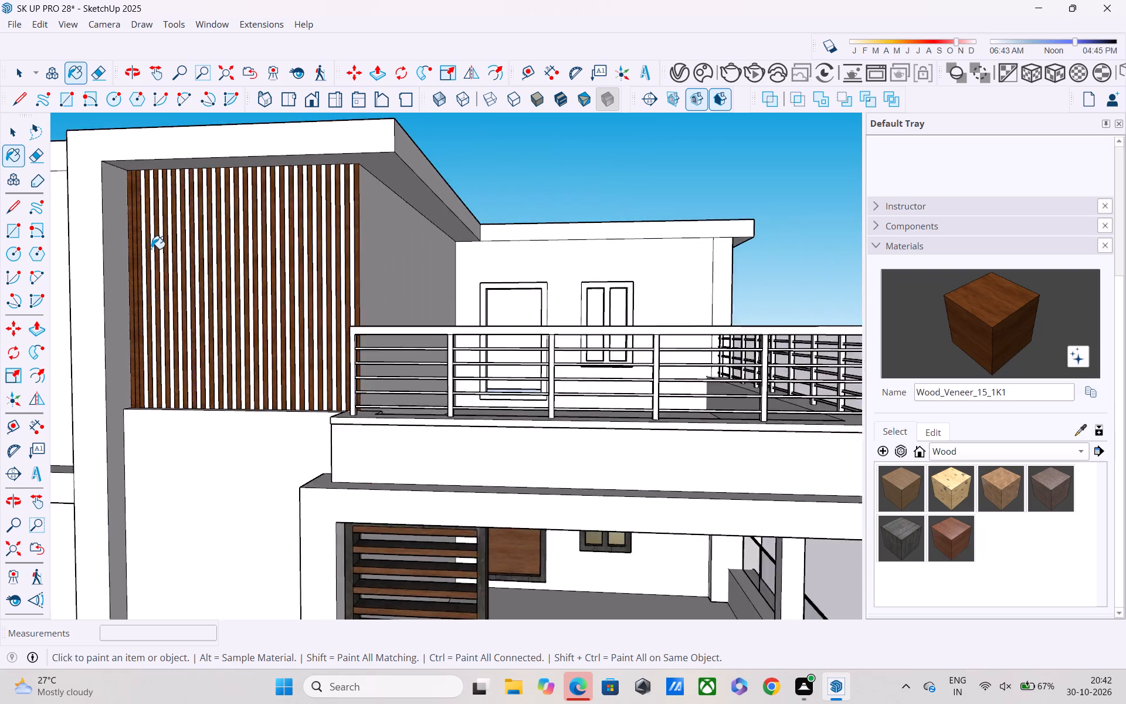
scroll(151, 249, "down", 4)
Paint the next five unpainted in-between strips from the recess side with Wood_Veneer_15_1K.
scroll(154, 252, "up", 10)
left_click(136, 213)
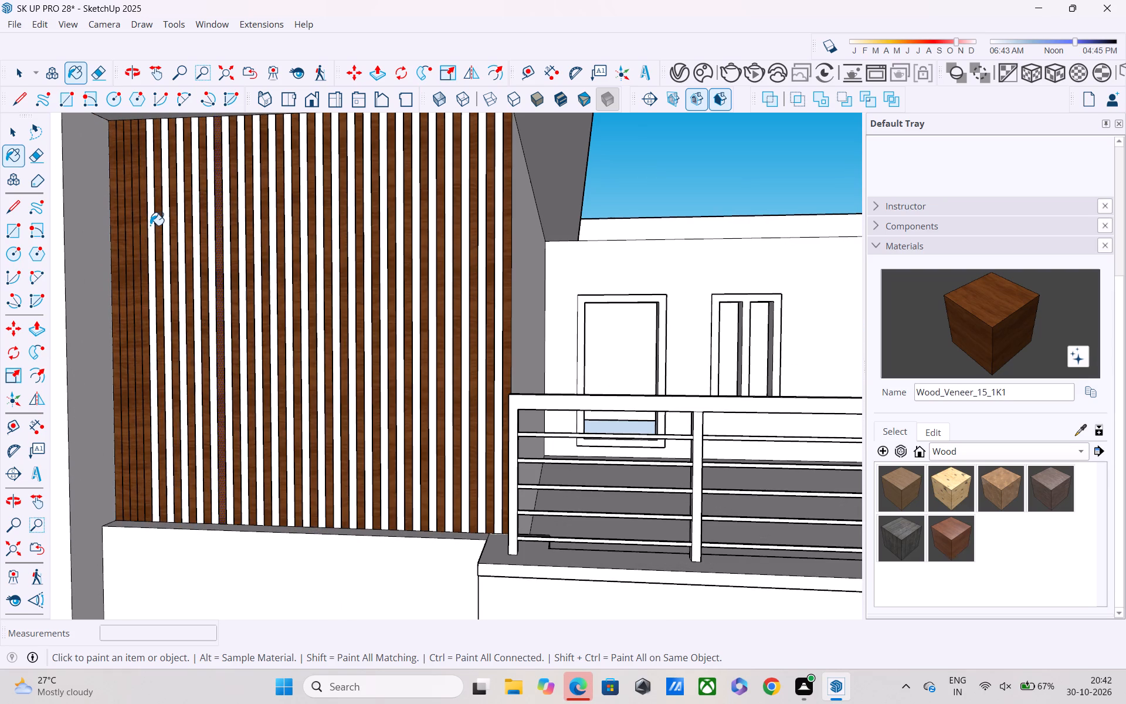
left_click(152, 226)
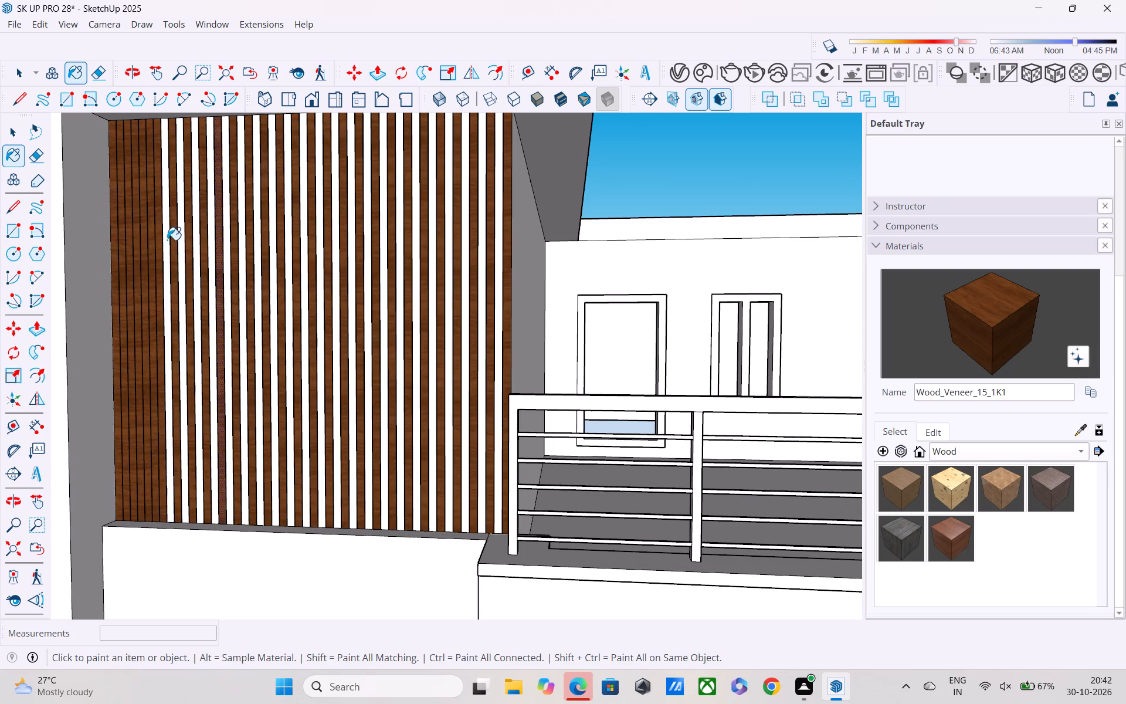
left_click(165, 236)
left_click(179, 247)
left_click(191, 251)
left_click(194, 253)
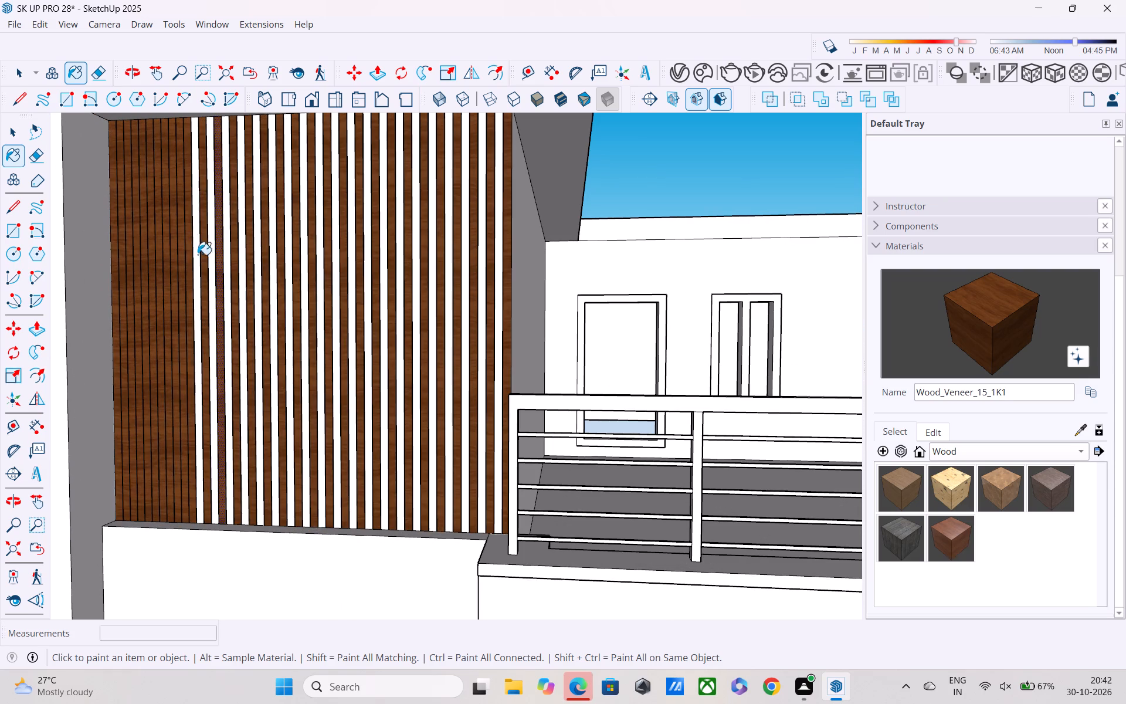
left_click(205, 259)
left_click(196, 246)
Paint the next nine white in-between strips of the upper wall panel with Wood_Veneer_15_1K1, working toward the terrace railing.
scroll(211, 253, "up", 2)
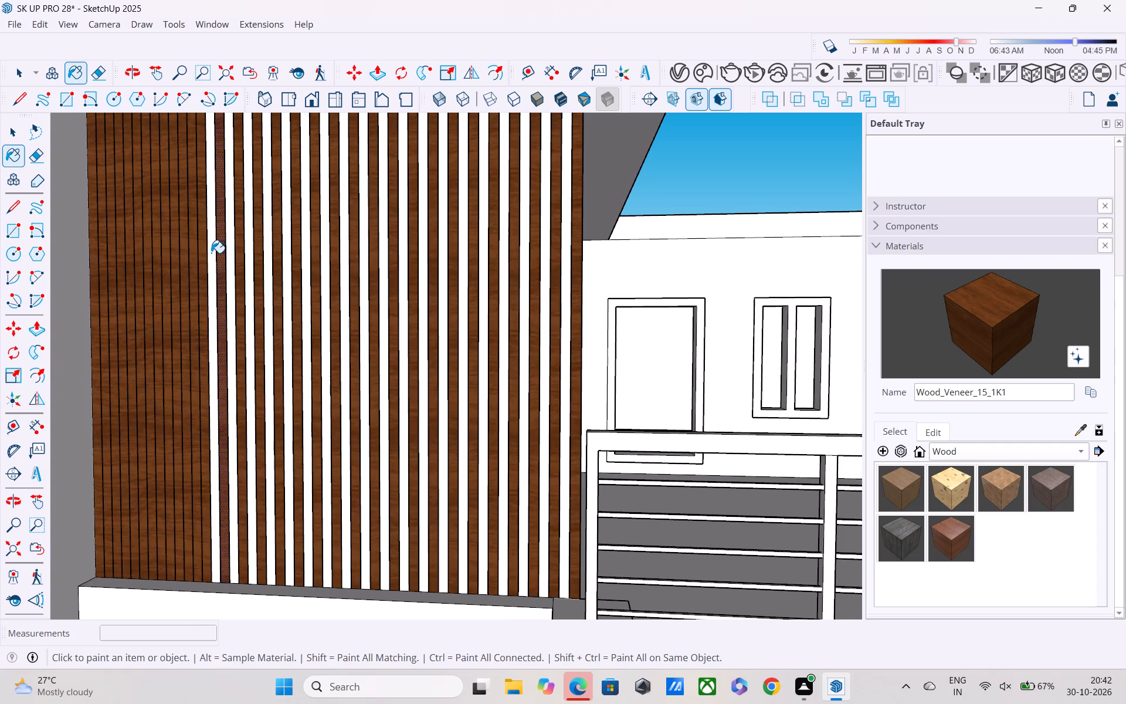
left_click(211, 253)
left_click(228, 264)
left_click(248, 273)
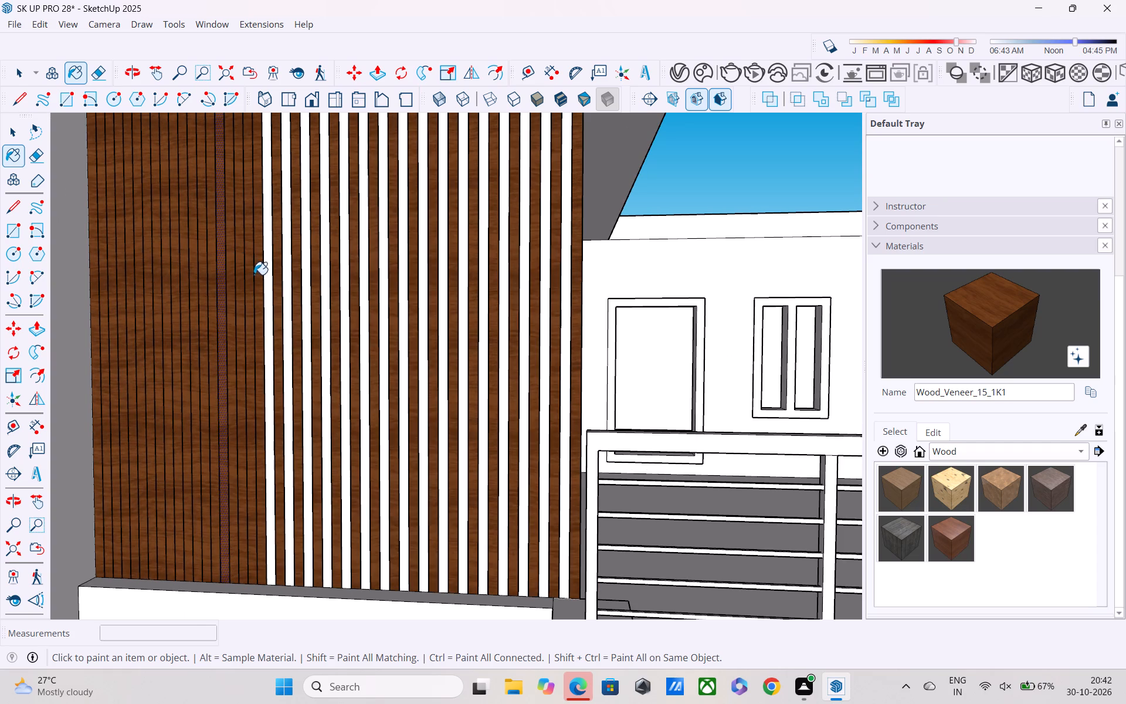
left_click(267, 285)
left_click(284, 292)
scroll(284, 292, "down", 6)
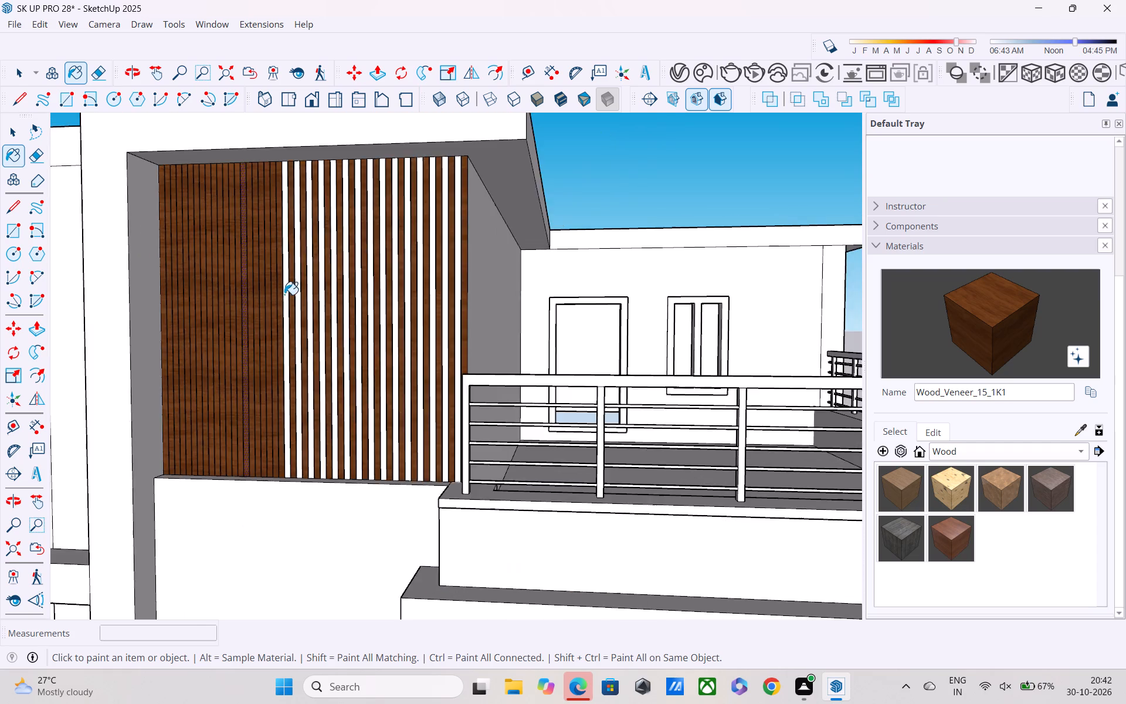
scroll(284, 295, "down", 6)
scroll(289, 309, "up", 10)
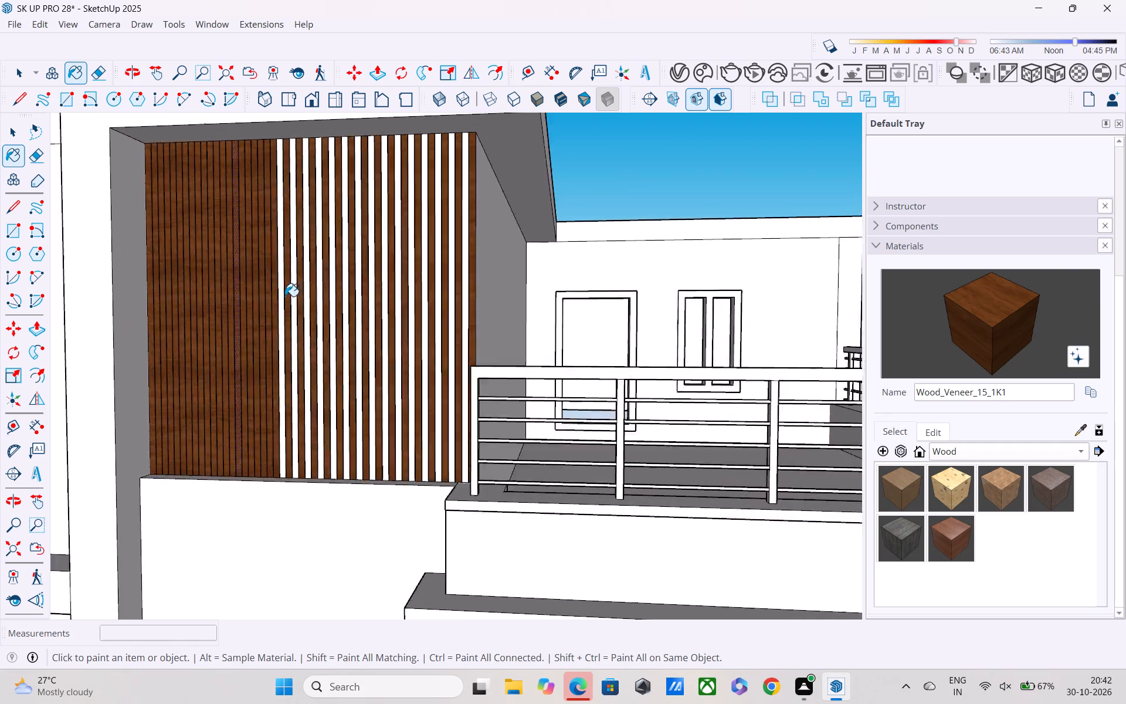
scroll(285, 296, "up", 2)
left_click(280, 268)
left_click(298, 279)
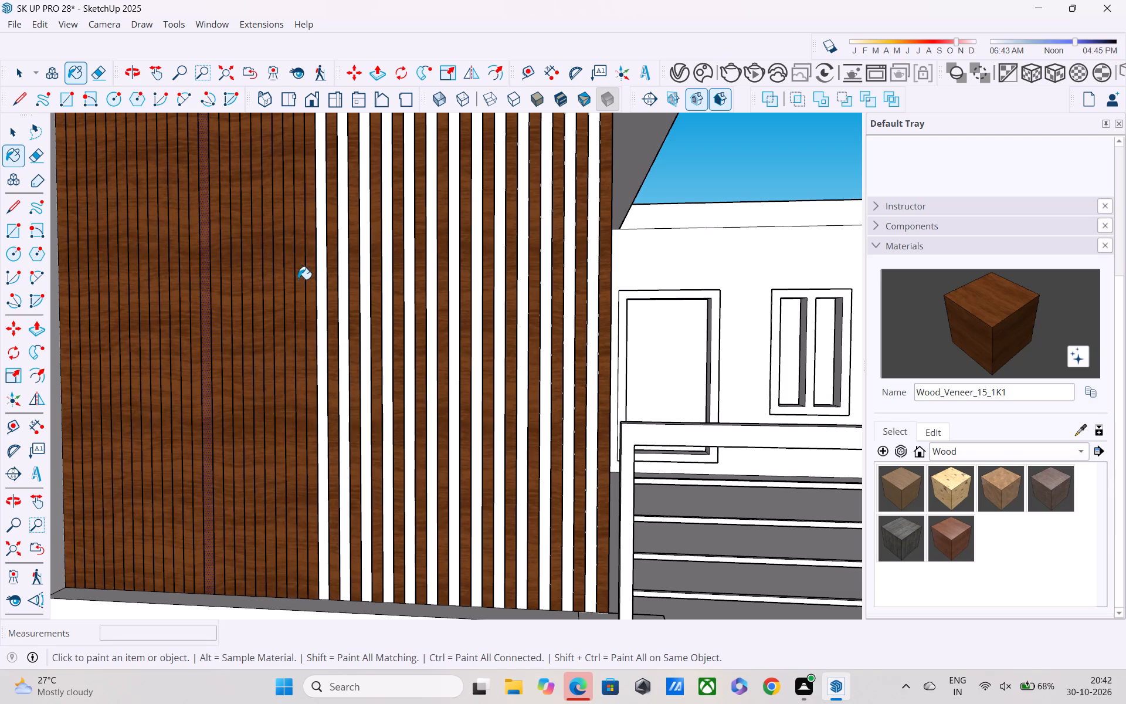
left_click(321, 288)
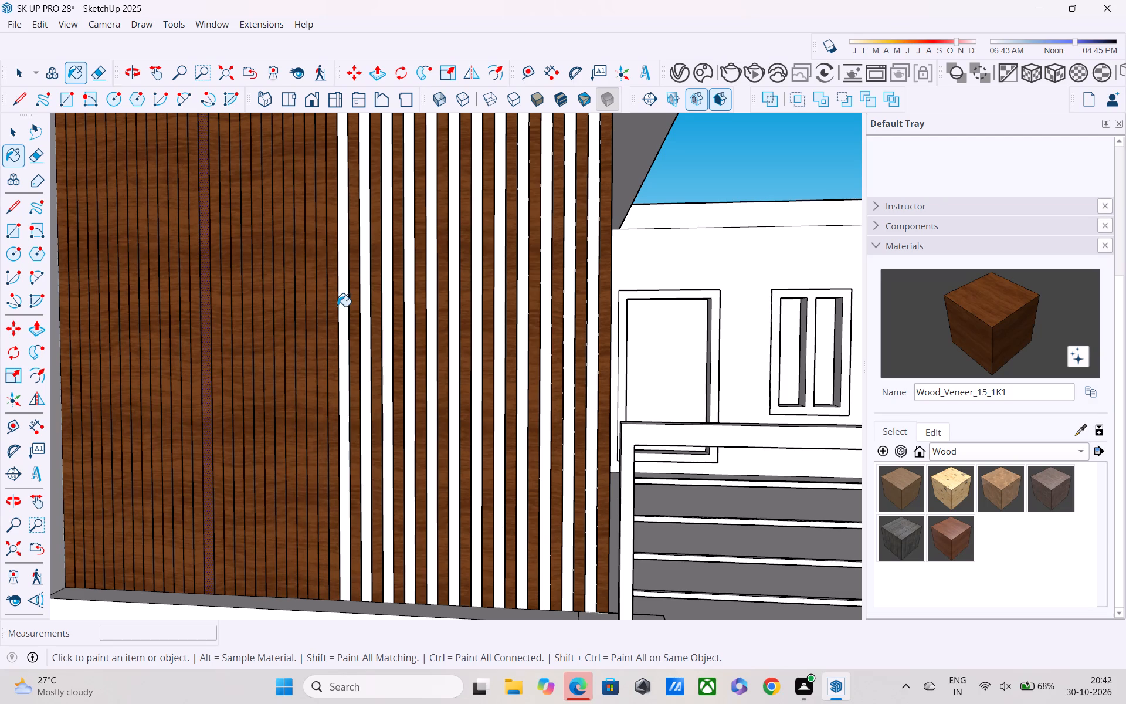
left_click(340, 310)
Paint the remaining eleven white in-between strips up to the panel's terrace-side edge with Wood_Veneer_15_1K1.
scroll(337, 300, "down", 17)
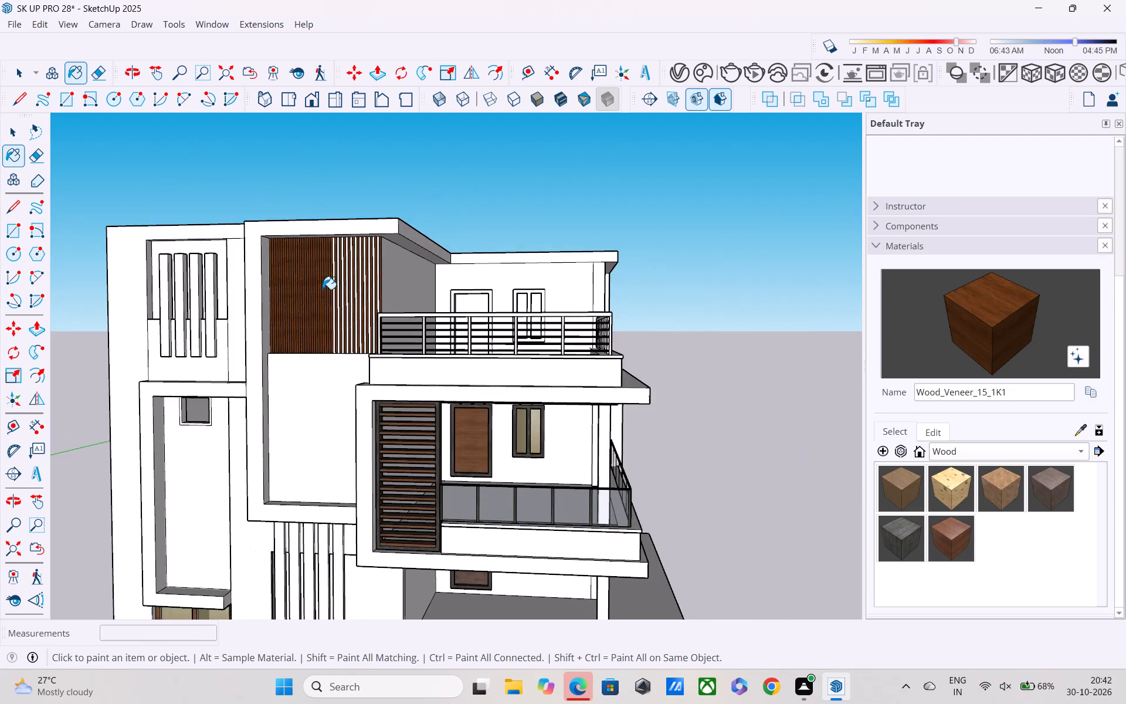
middle_click_drag(323, 289, 302, 191)
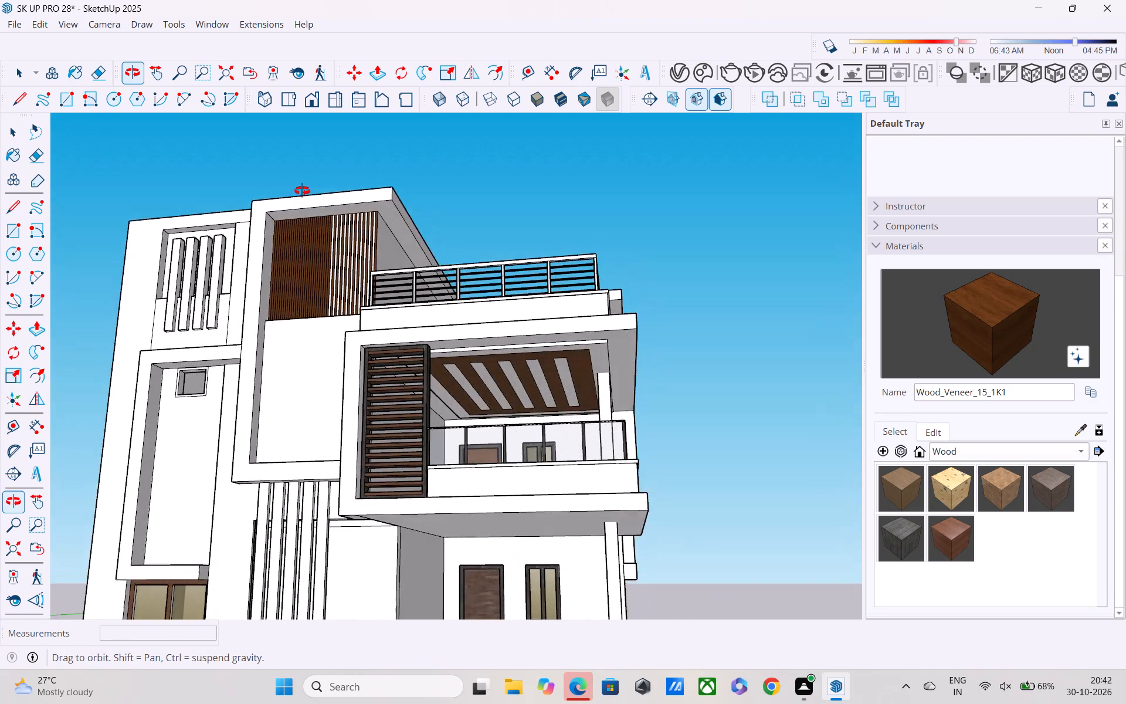
middle_click_drag(302, 191, 309, 289)
scroll(333, 270, "up", 11)
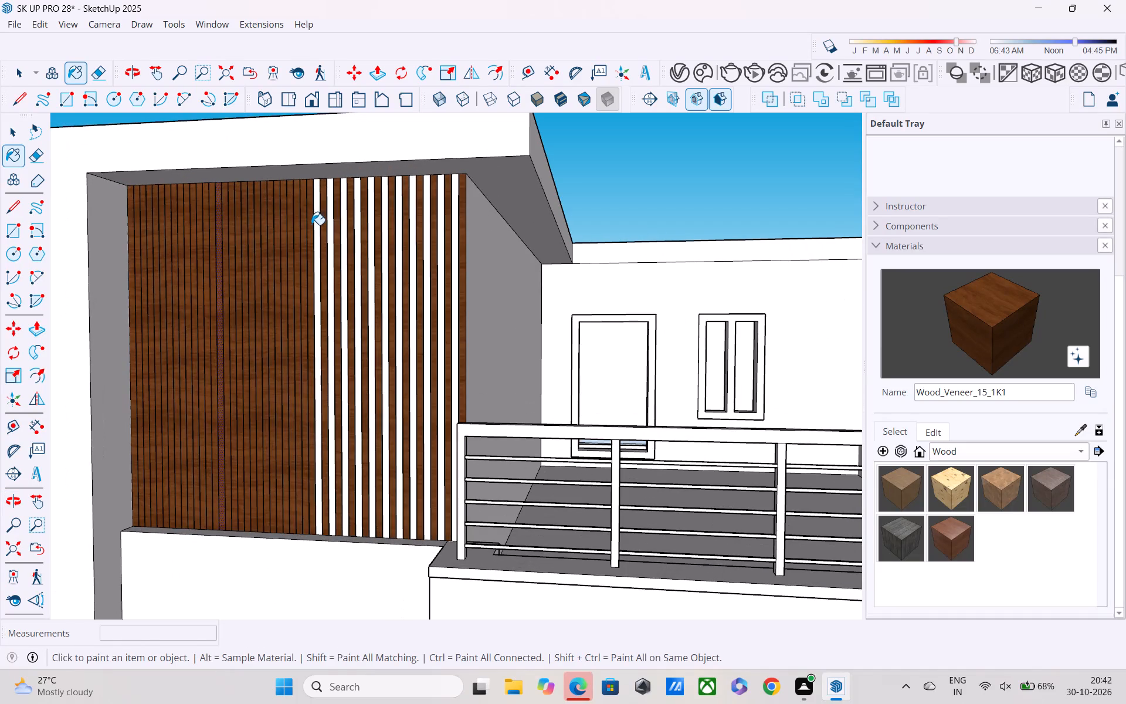
left_click(315, 232)
left_click(331, 240)
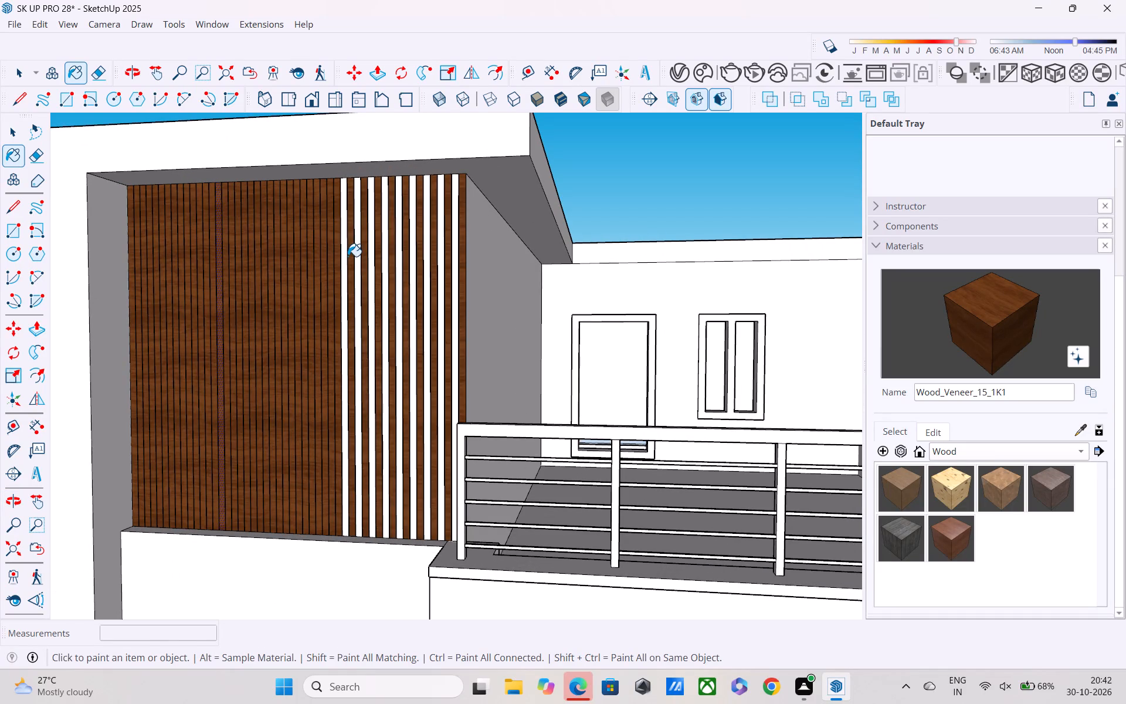
left_click(341, 242)
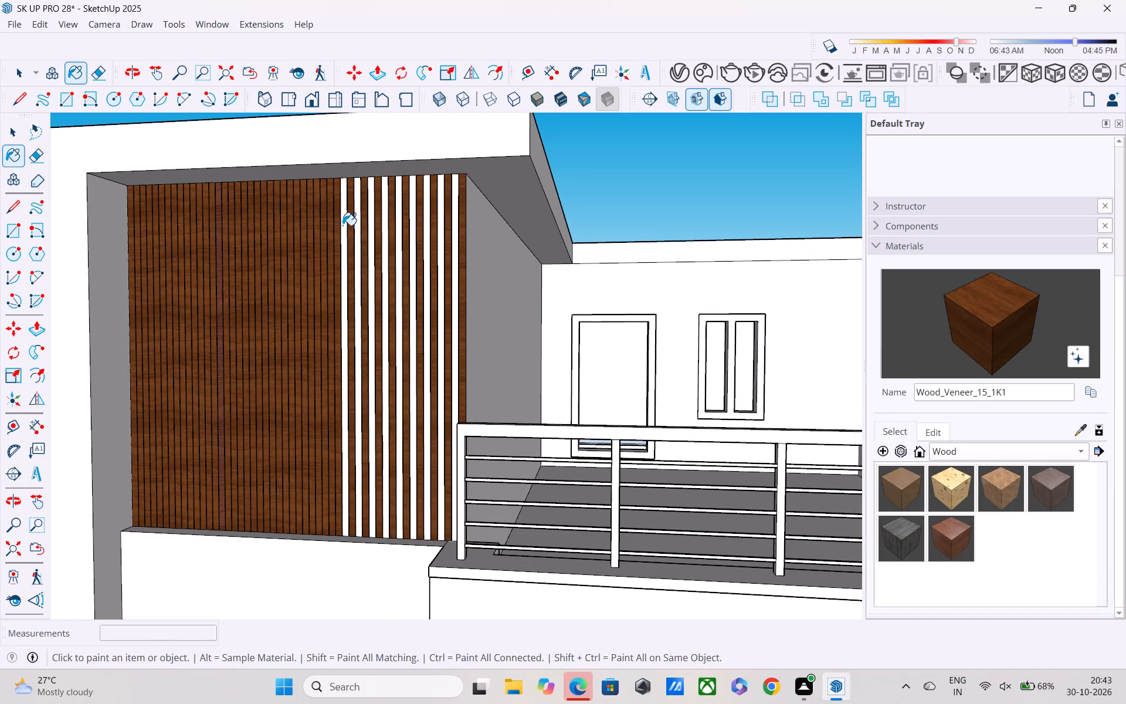
left_click(342, 225)
left_click(357, 235)
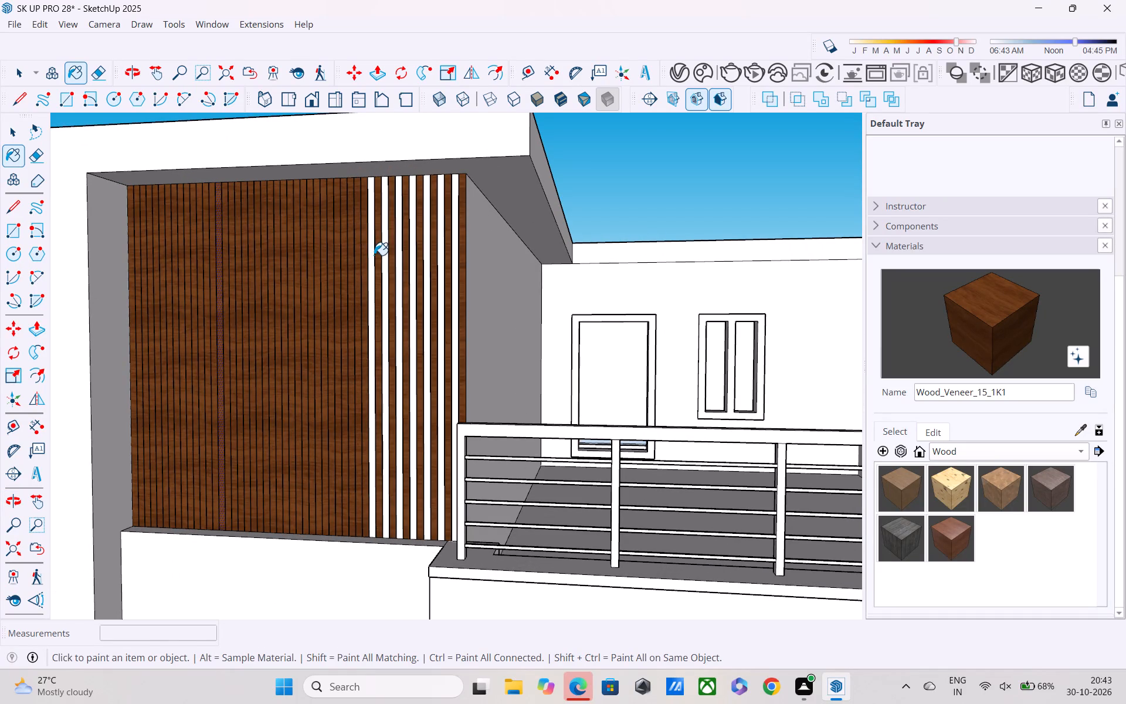
left_click(374, 247)
left_click(384, 252)
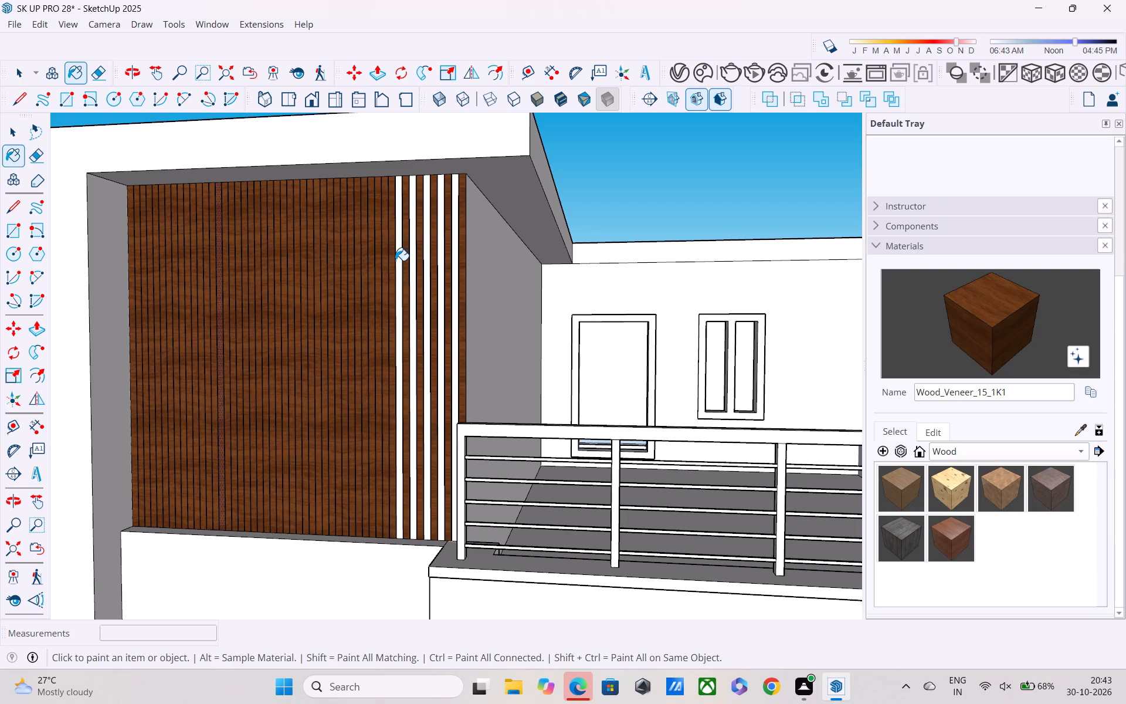
left_click(399, 265)
left_click(413, 271)
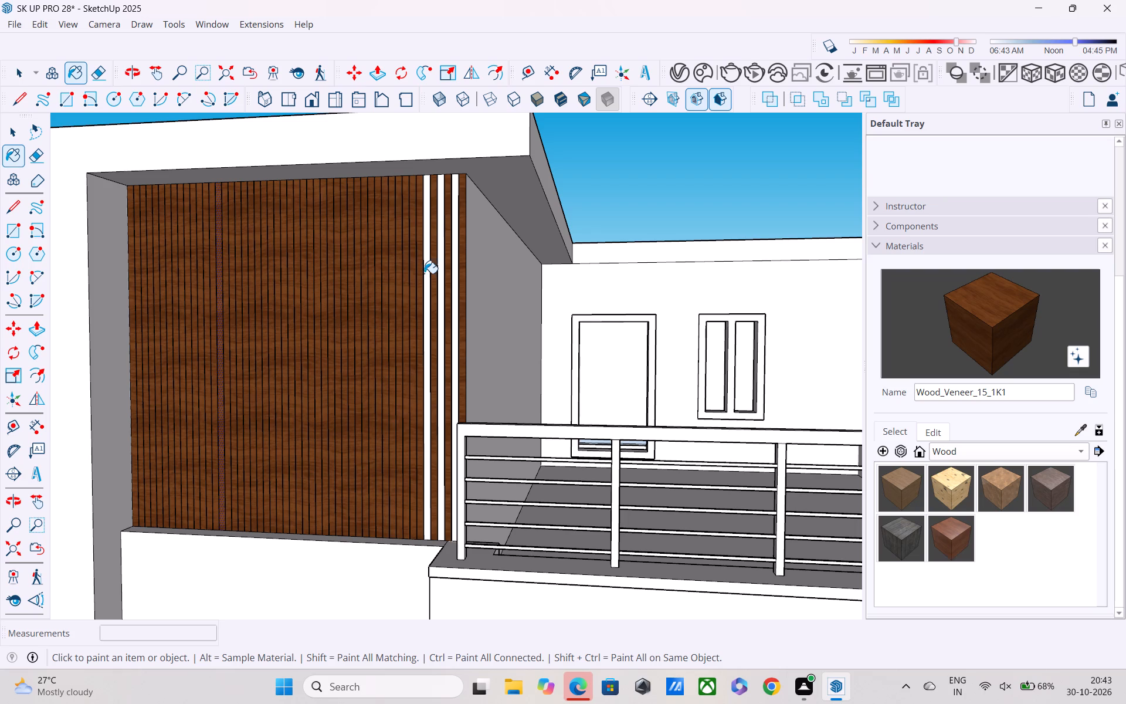
left_click(425, 273)
left_click(440, 258)
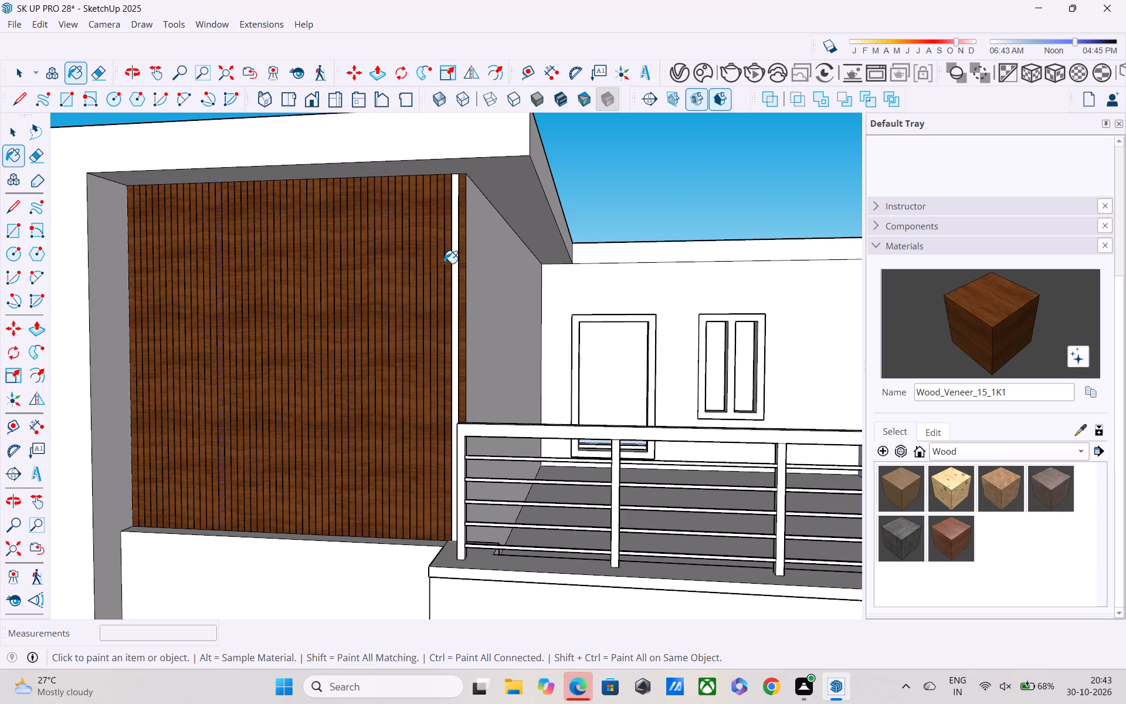
left_click(453, 274)
Copy the vertical corner edge between the terrace's long side wall and the door wall 2" along the side wall.
middle_click_drag(455, 276, 242, 319)
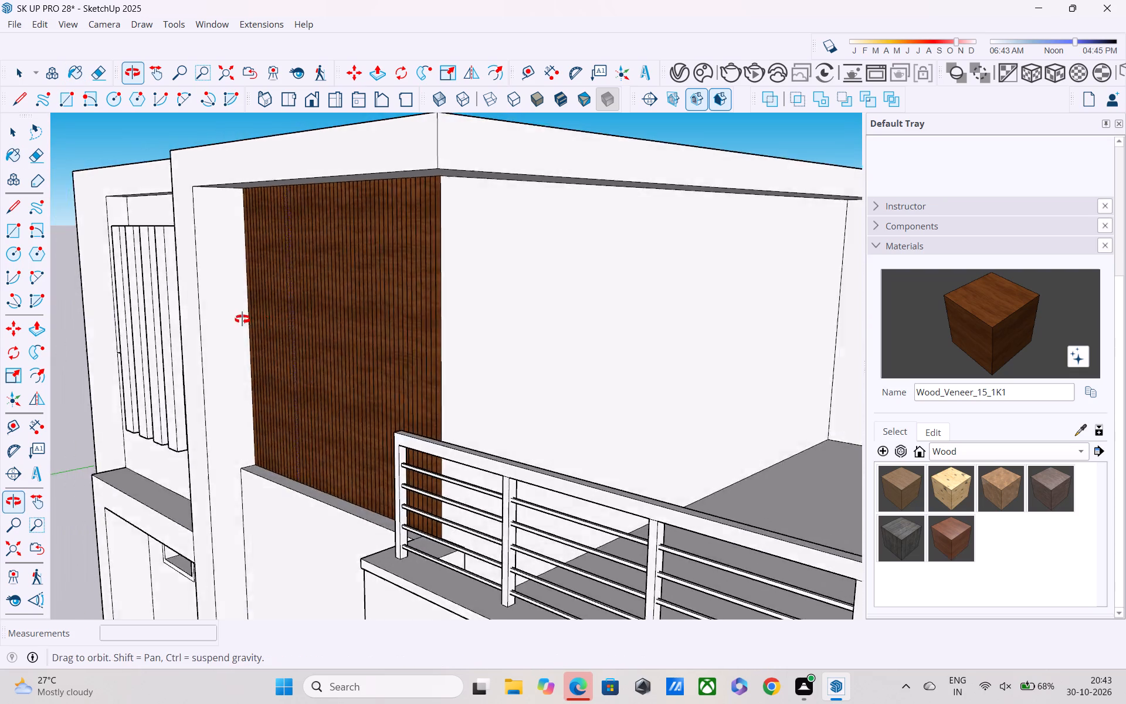
middle_click_drag(242, 319, 216, 319)
scroll(216, 320, "up", 1)
scroll(216, 320, "down", 5)
middle_click_drag(565, 292, 453, 303)
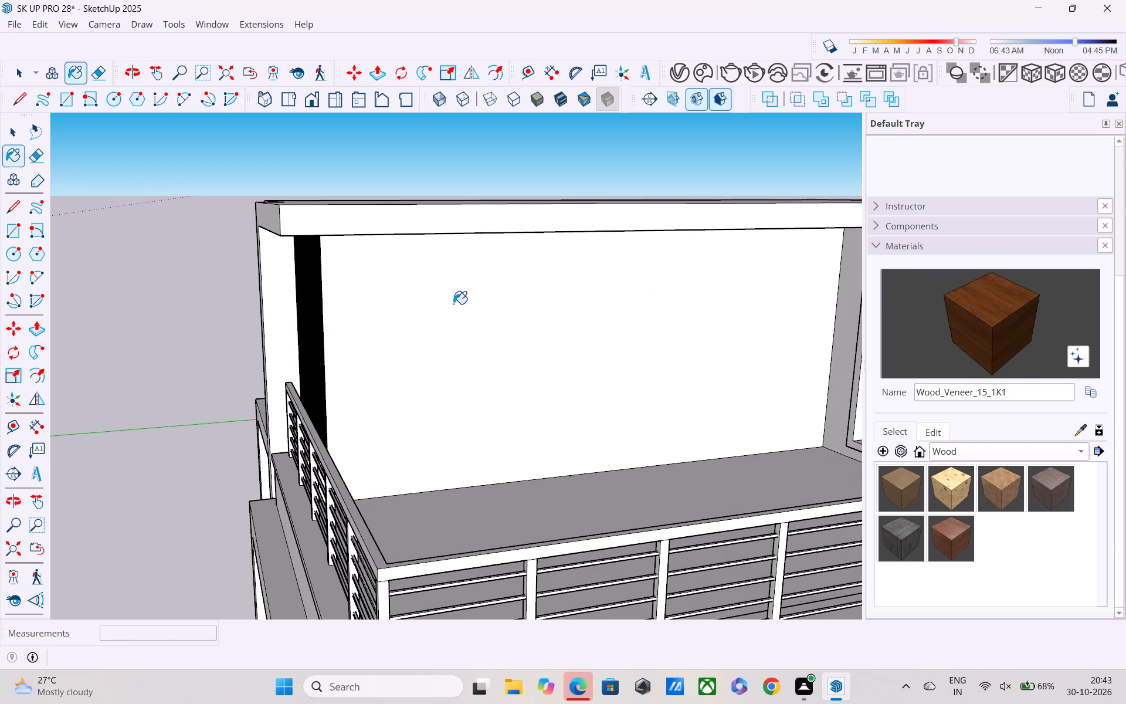
key("space")
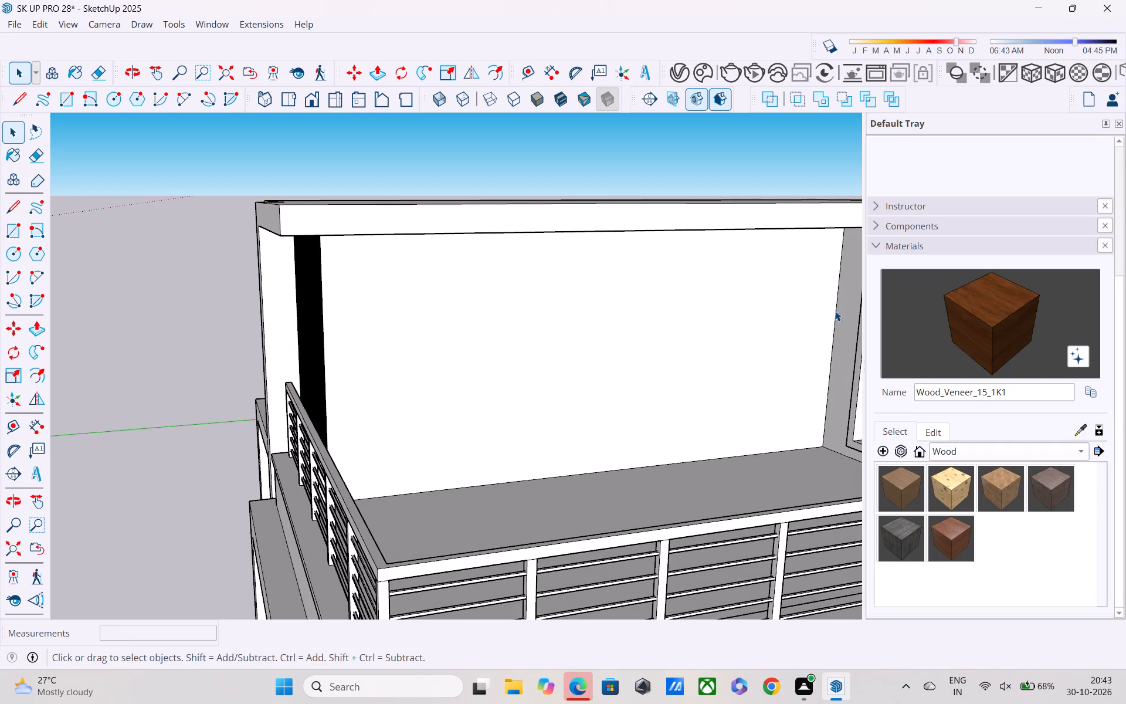
left_click(835, 311)
key("comma")
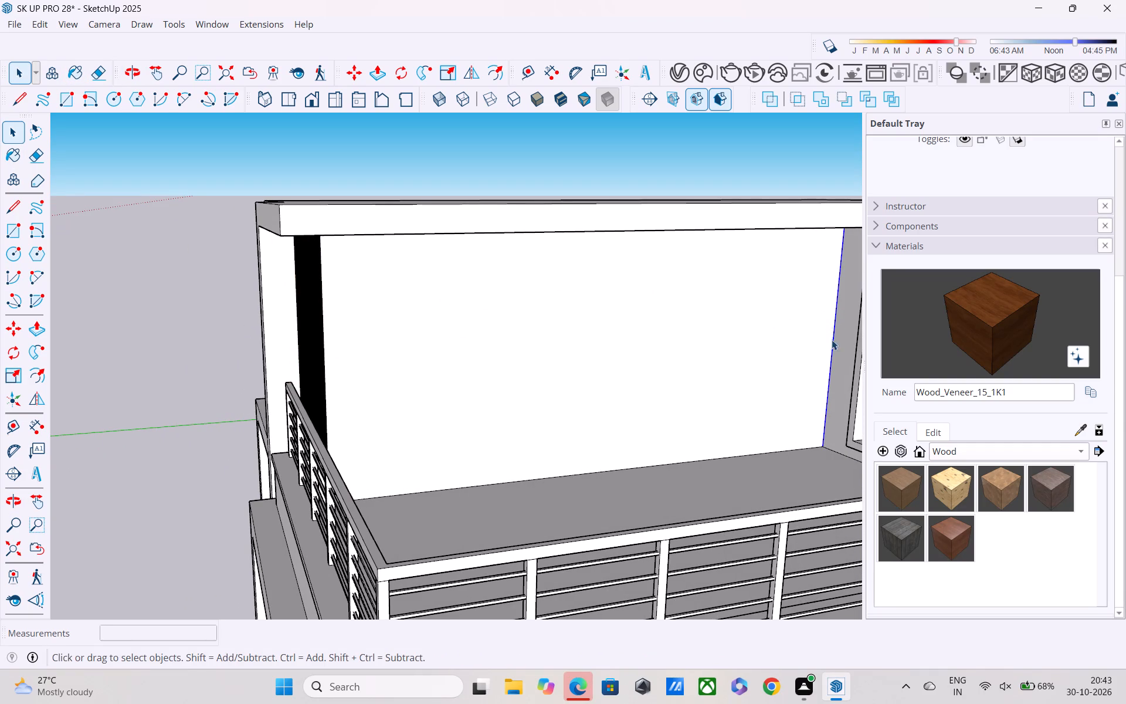
key("m")
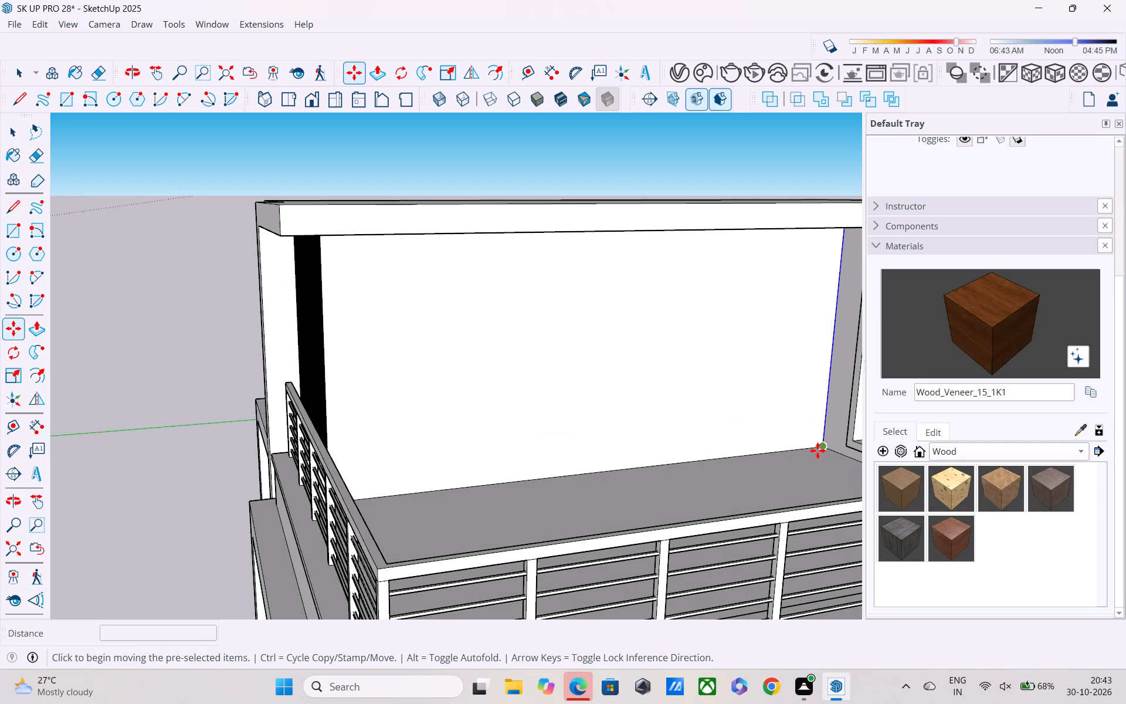
left_click(818, 446)
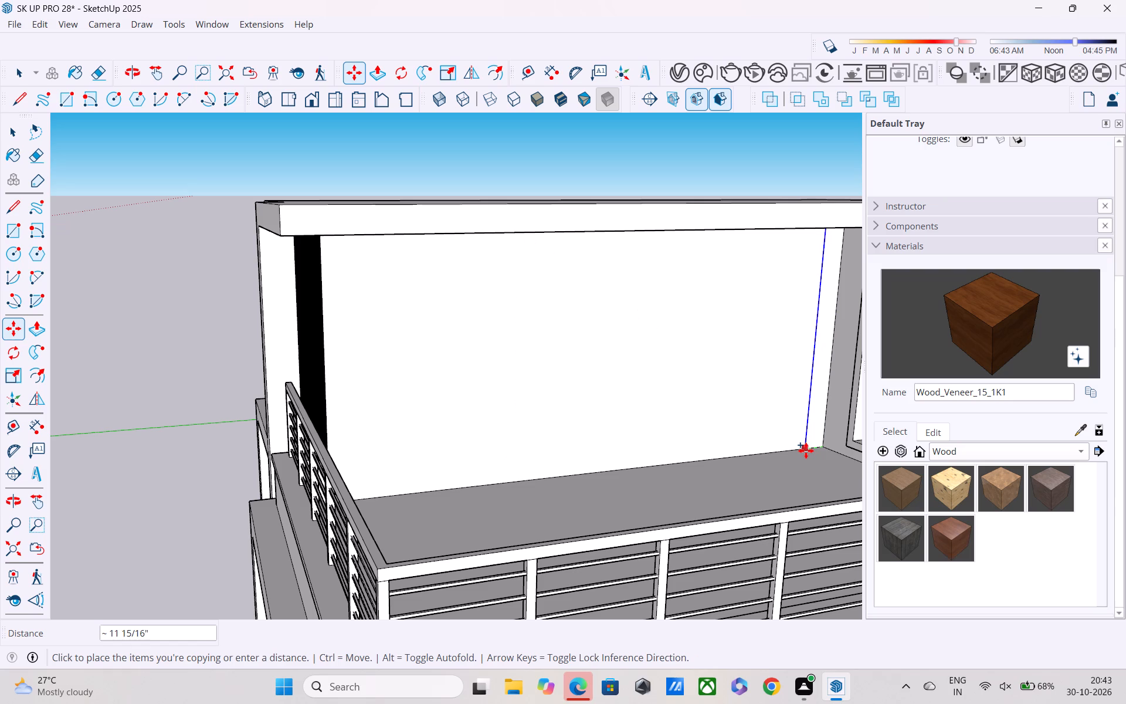
type("2\"")
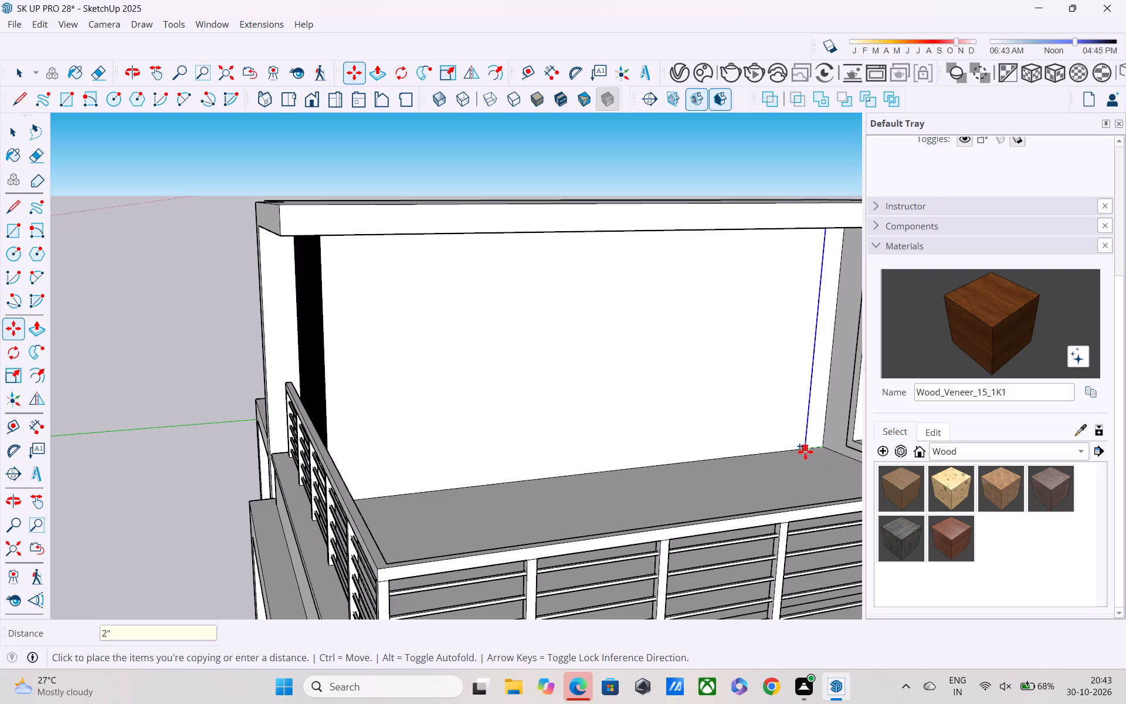
key("Return")
key("space")
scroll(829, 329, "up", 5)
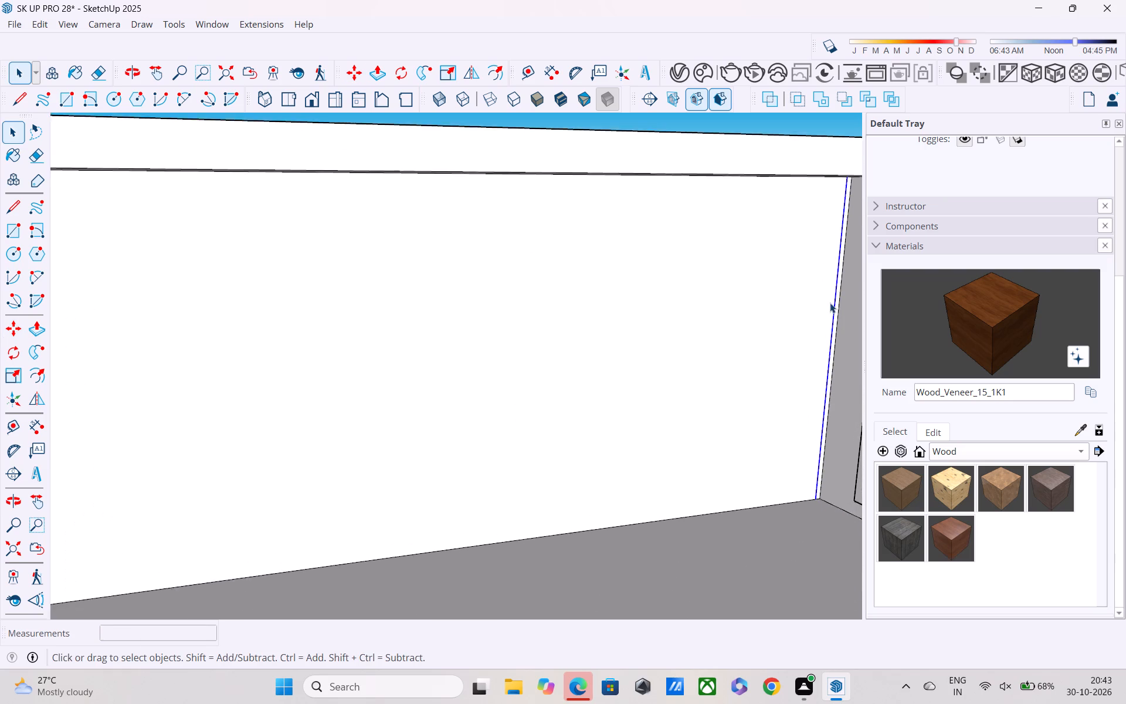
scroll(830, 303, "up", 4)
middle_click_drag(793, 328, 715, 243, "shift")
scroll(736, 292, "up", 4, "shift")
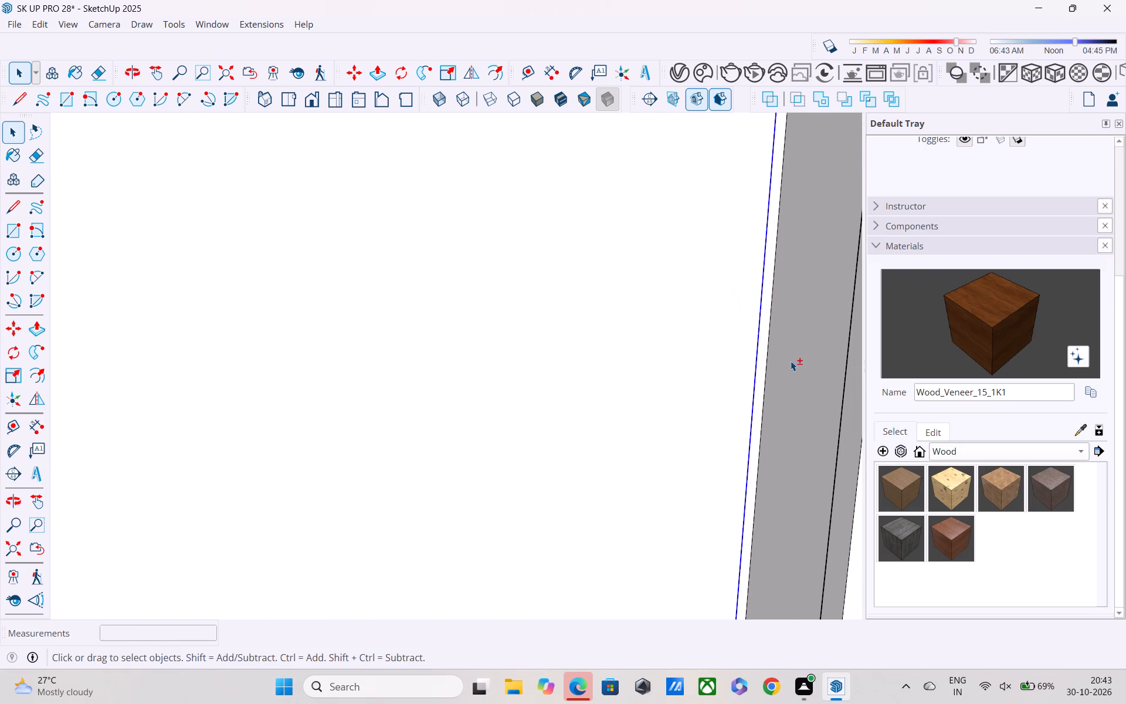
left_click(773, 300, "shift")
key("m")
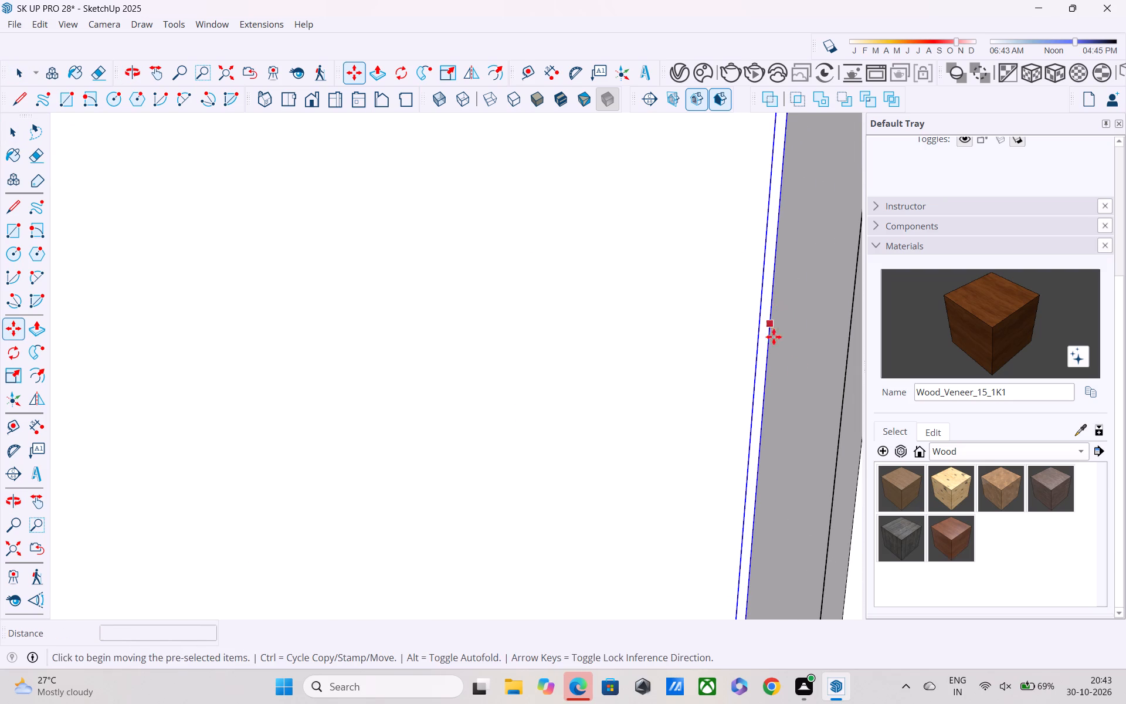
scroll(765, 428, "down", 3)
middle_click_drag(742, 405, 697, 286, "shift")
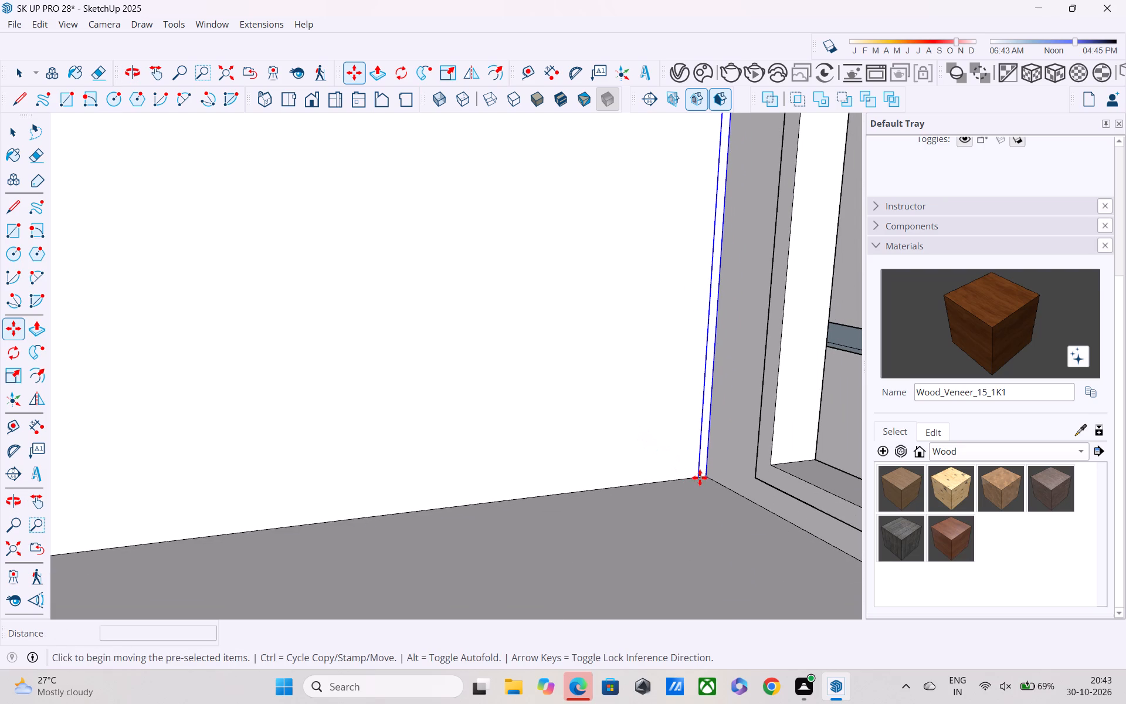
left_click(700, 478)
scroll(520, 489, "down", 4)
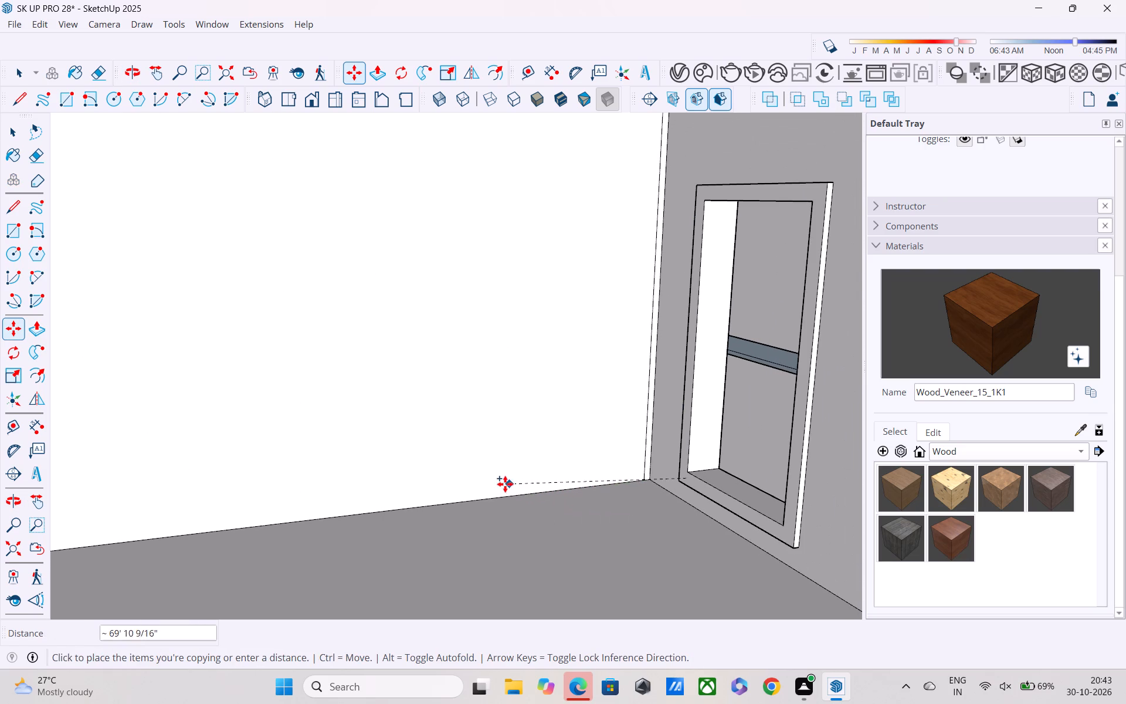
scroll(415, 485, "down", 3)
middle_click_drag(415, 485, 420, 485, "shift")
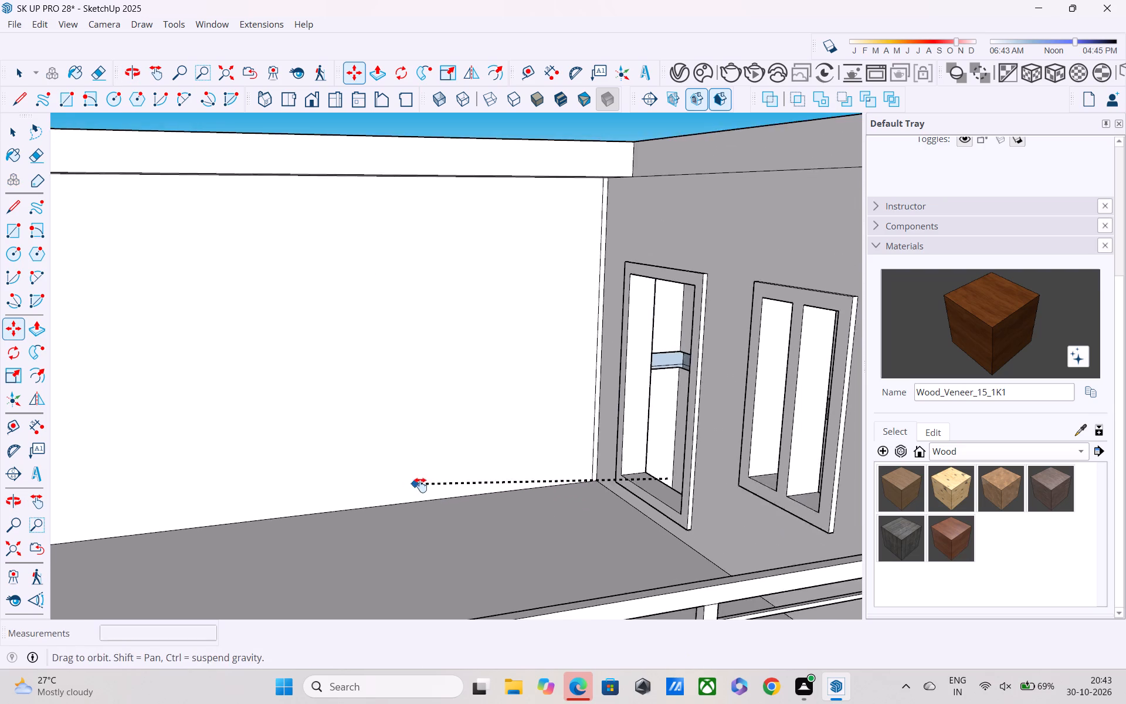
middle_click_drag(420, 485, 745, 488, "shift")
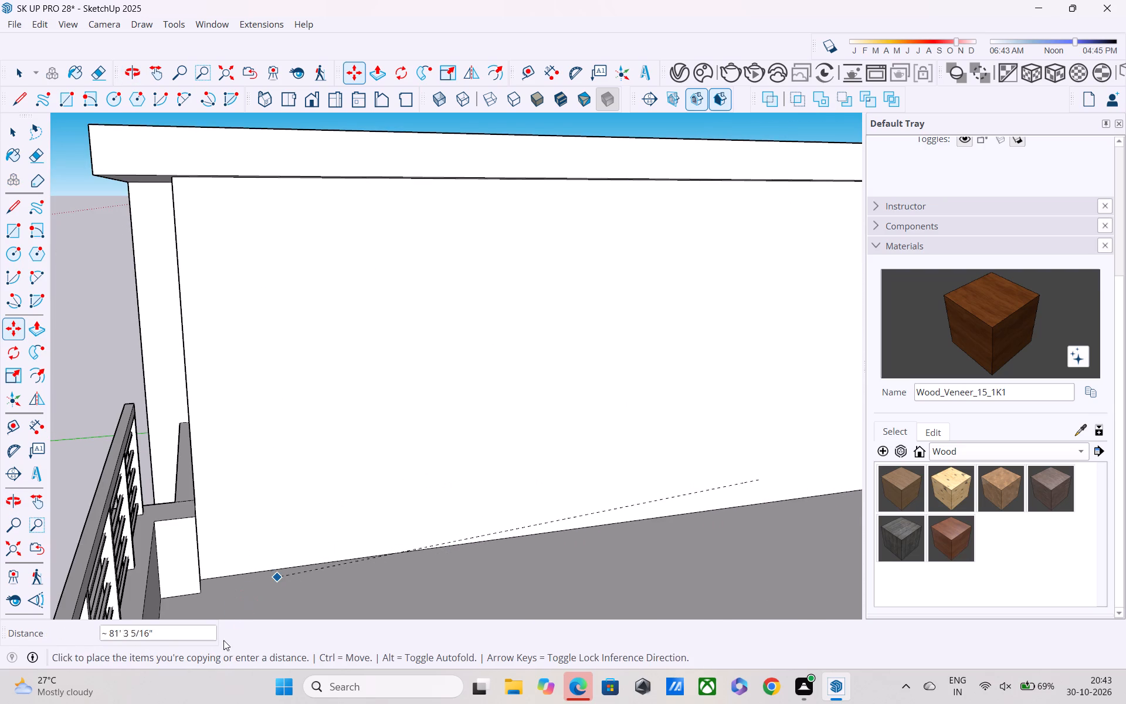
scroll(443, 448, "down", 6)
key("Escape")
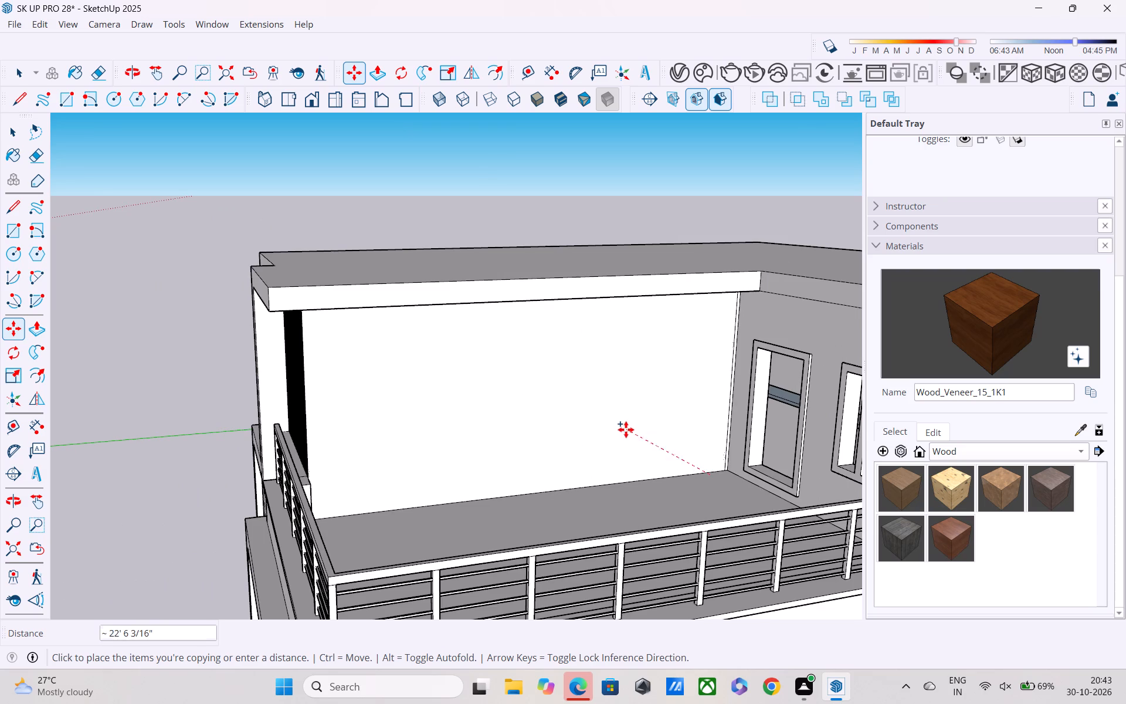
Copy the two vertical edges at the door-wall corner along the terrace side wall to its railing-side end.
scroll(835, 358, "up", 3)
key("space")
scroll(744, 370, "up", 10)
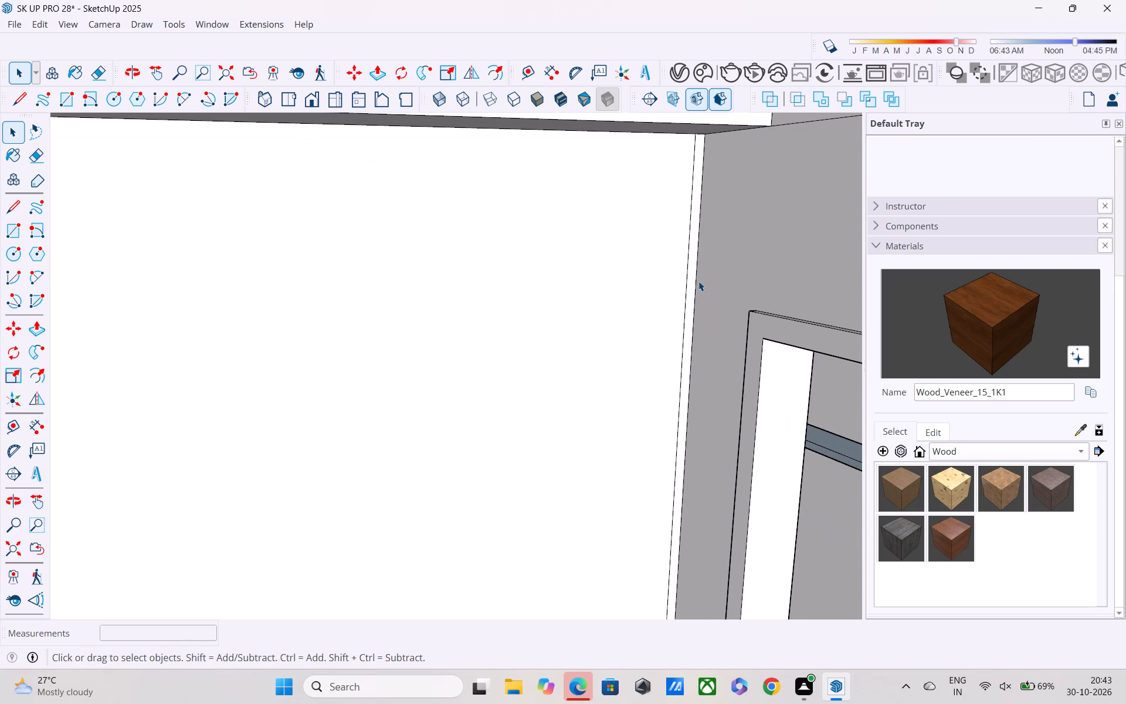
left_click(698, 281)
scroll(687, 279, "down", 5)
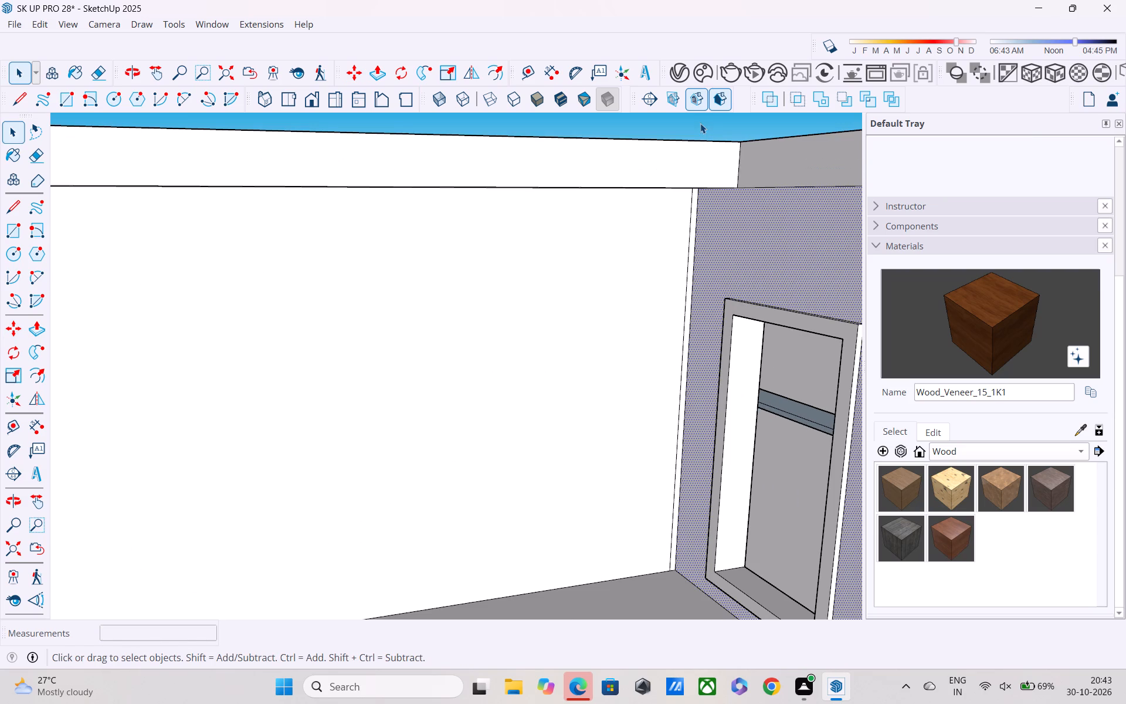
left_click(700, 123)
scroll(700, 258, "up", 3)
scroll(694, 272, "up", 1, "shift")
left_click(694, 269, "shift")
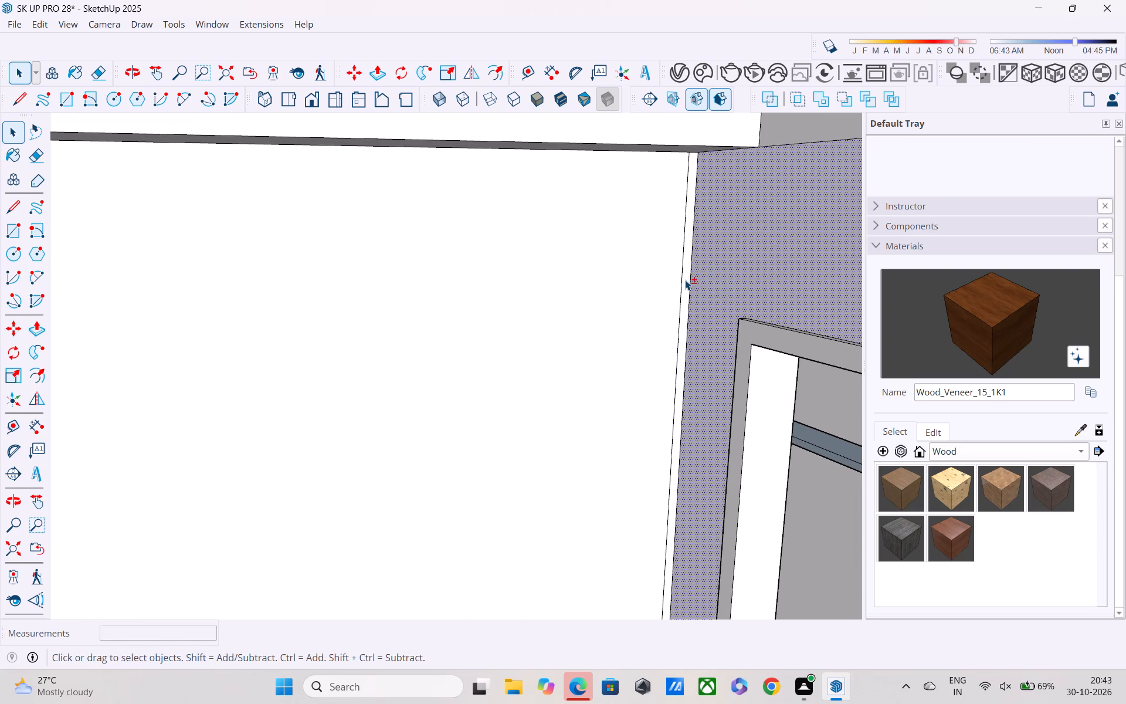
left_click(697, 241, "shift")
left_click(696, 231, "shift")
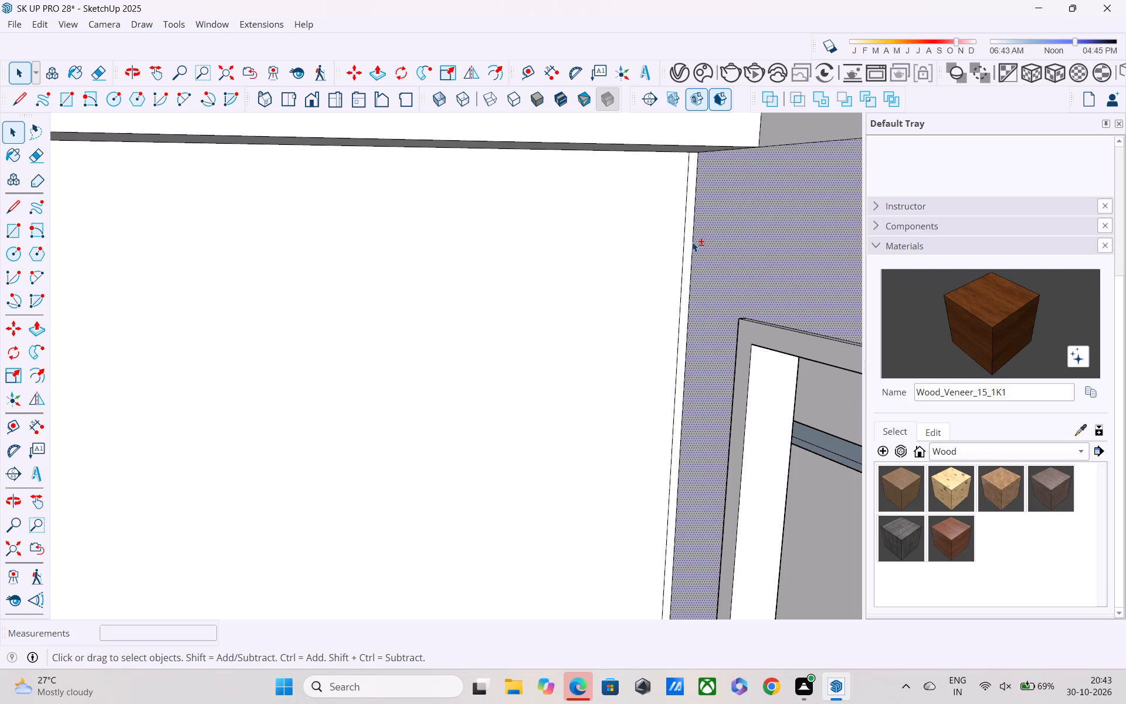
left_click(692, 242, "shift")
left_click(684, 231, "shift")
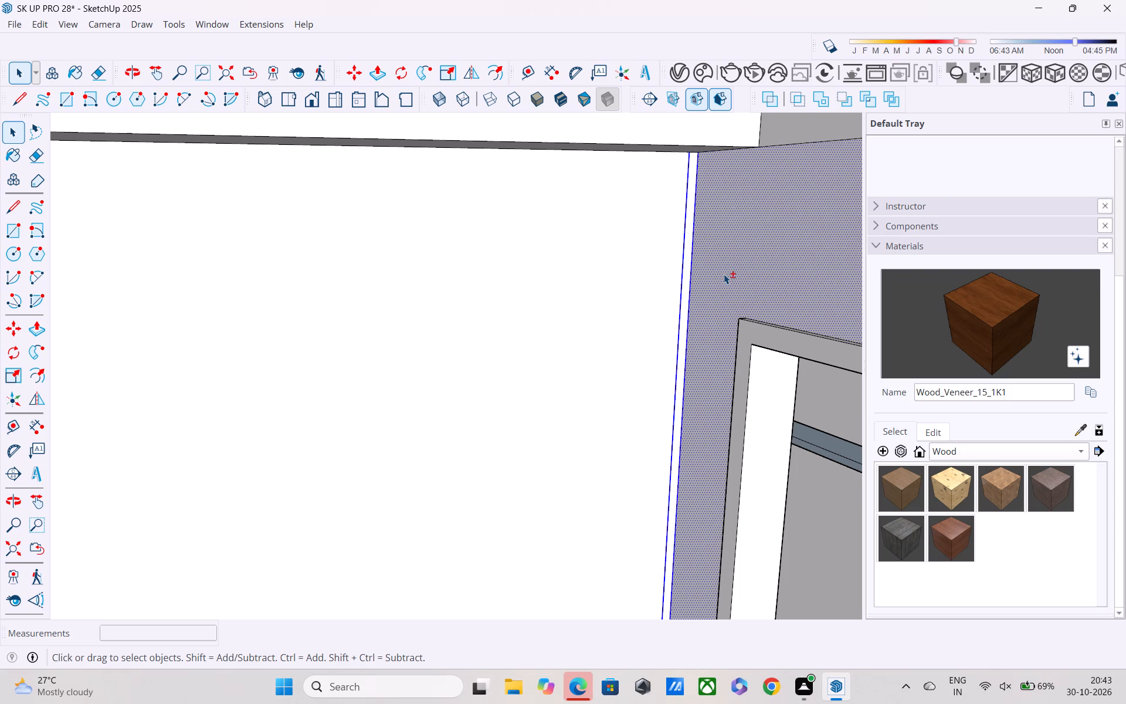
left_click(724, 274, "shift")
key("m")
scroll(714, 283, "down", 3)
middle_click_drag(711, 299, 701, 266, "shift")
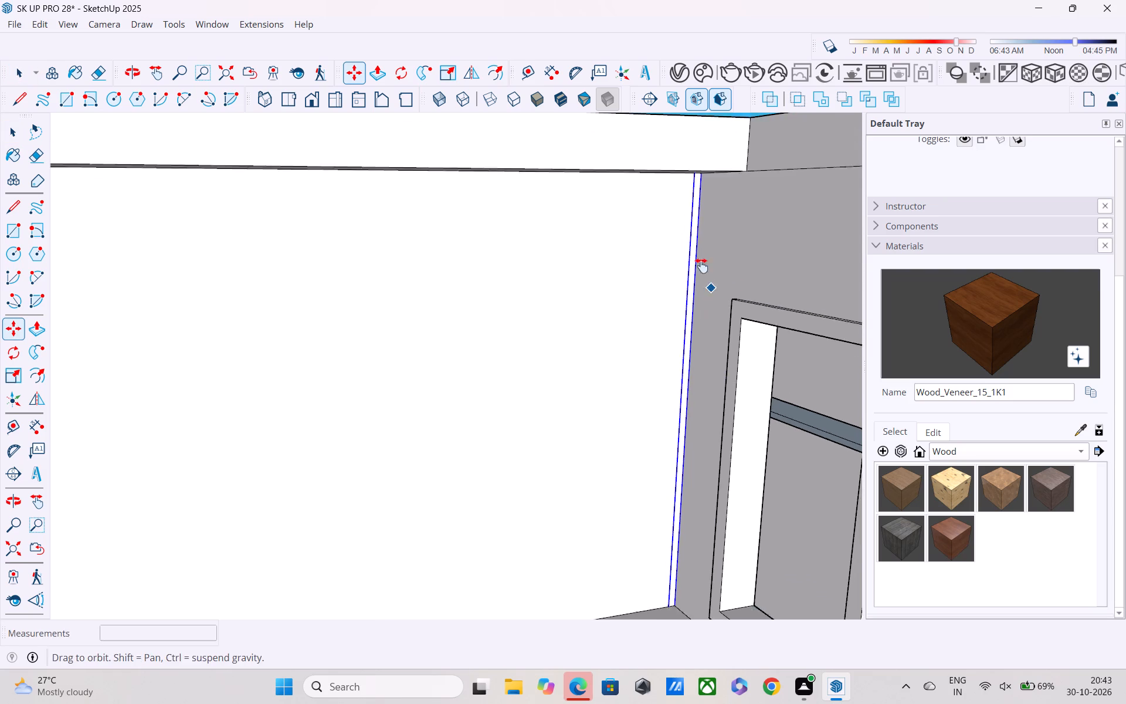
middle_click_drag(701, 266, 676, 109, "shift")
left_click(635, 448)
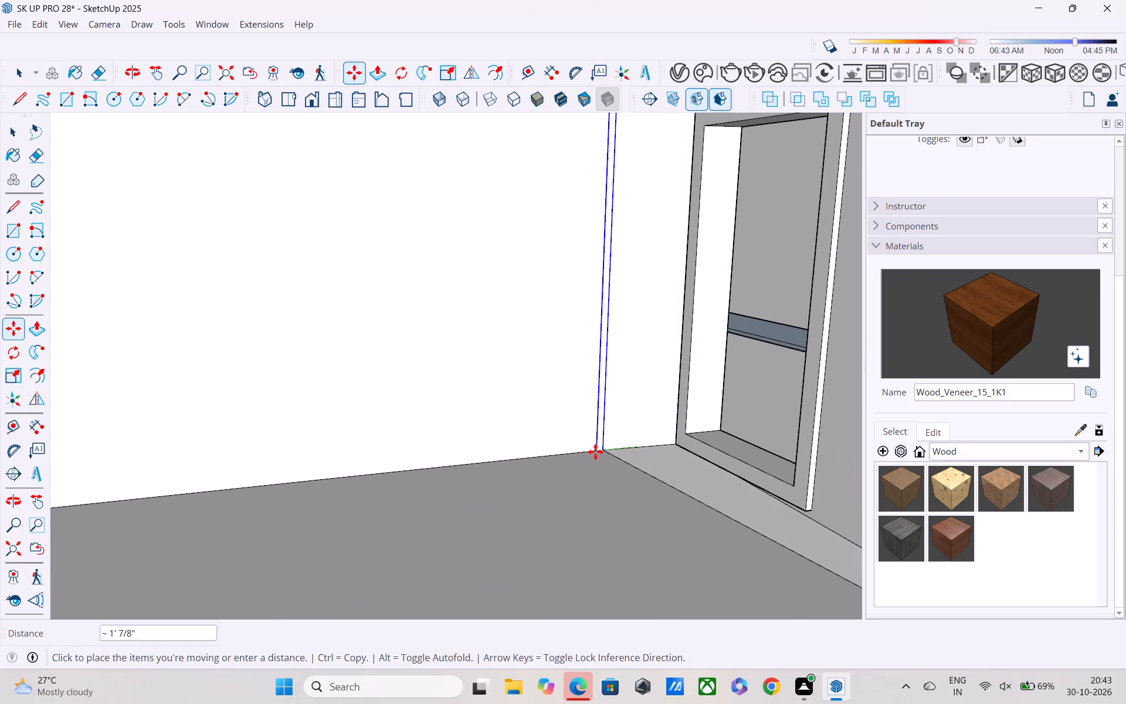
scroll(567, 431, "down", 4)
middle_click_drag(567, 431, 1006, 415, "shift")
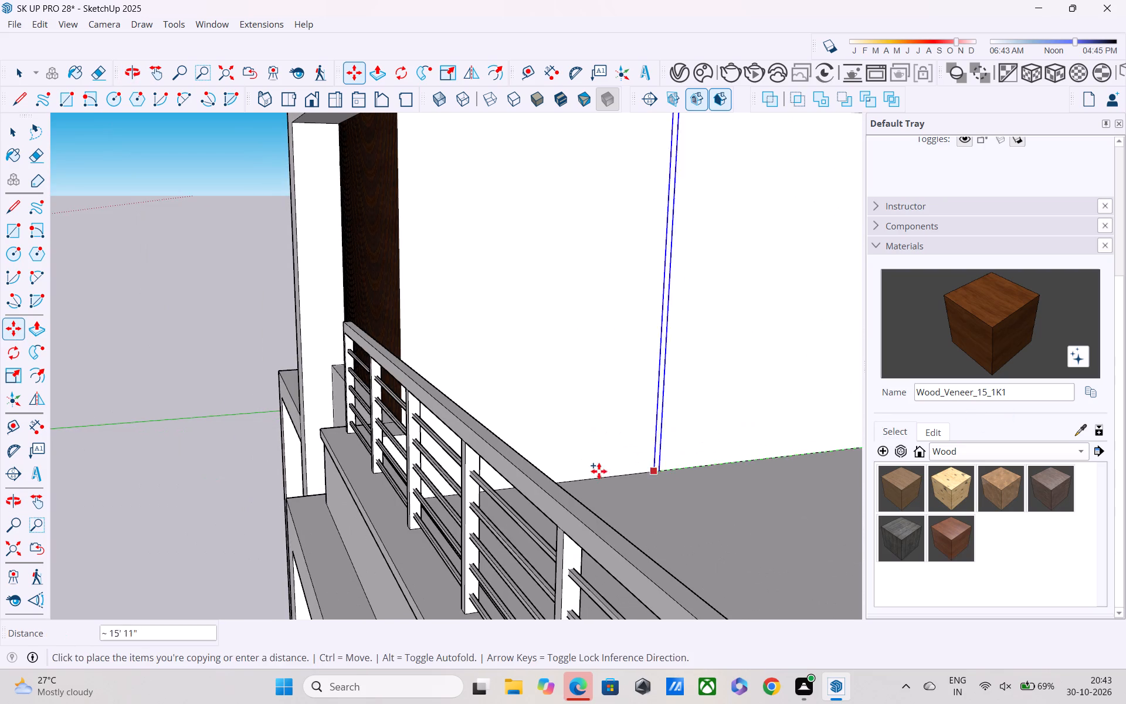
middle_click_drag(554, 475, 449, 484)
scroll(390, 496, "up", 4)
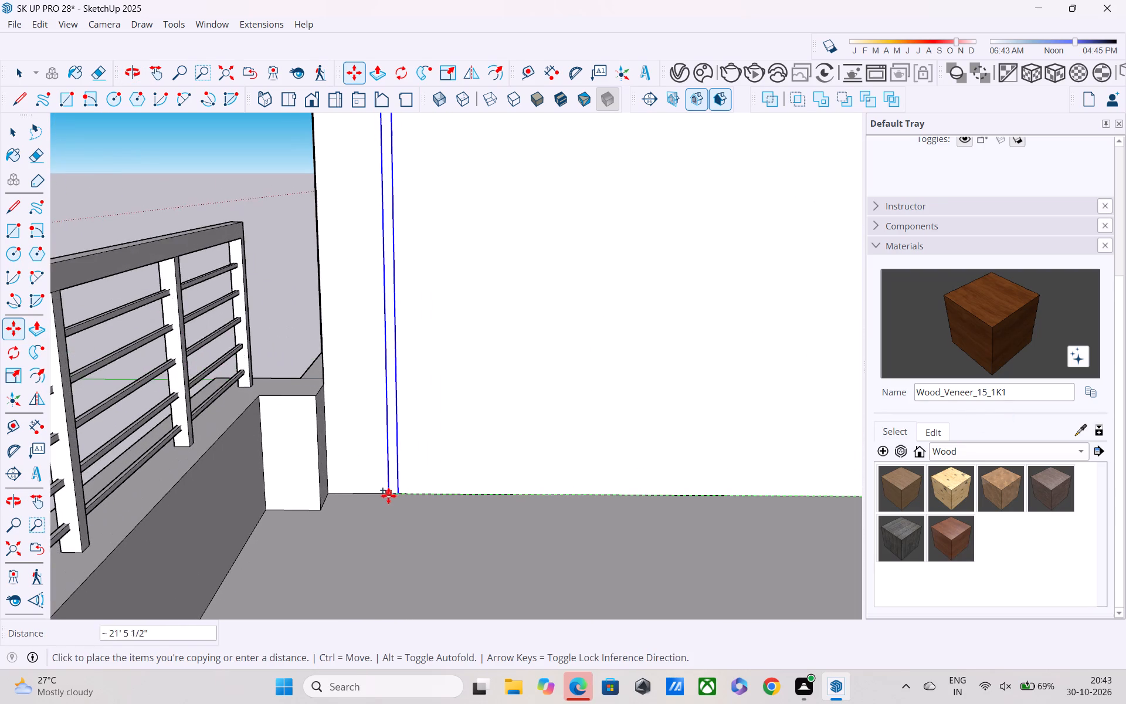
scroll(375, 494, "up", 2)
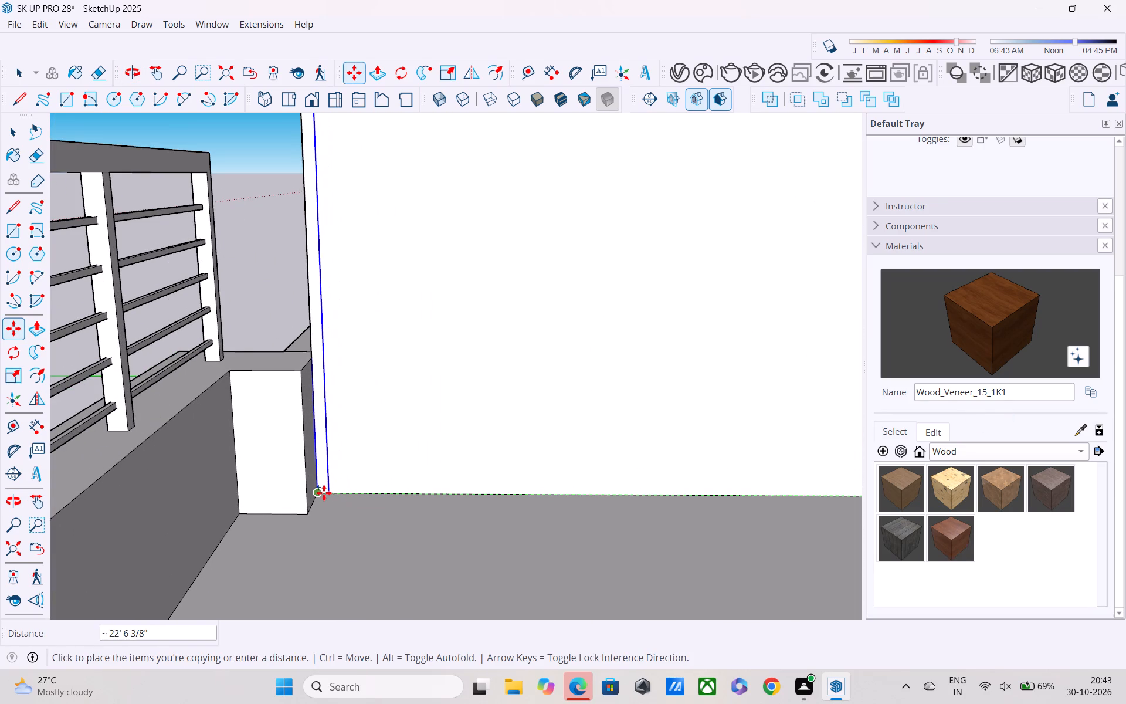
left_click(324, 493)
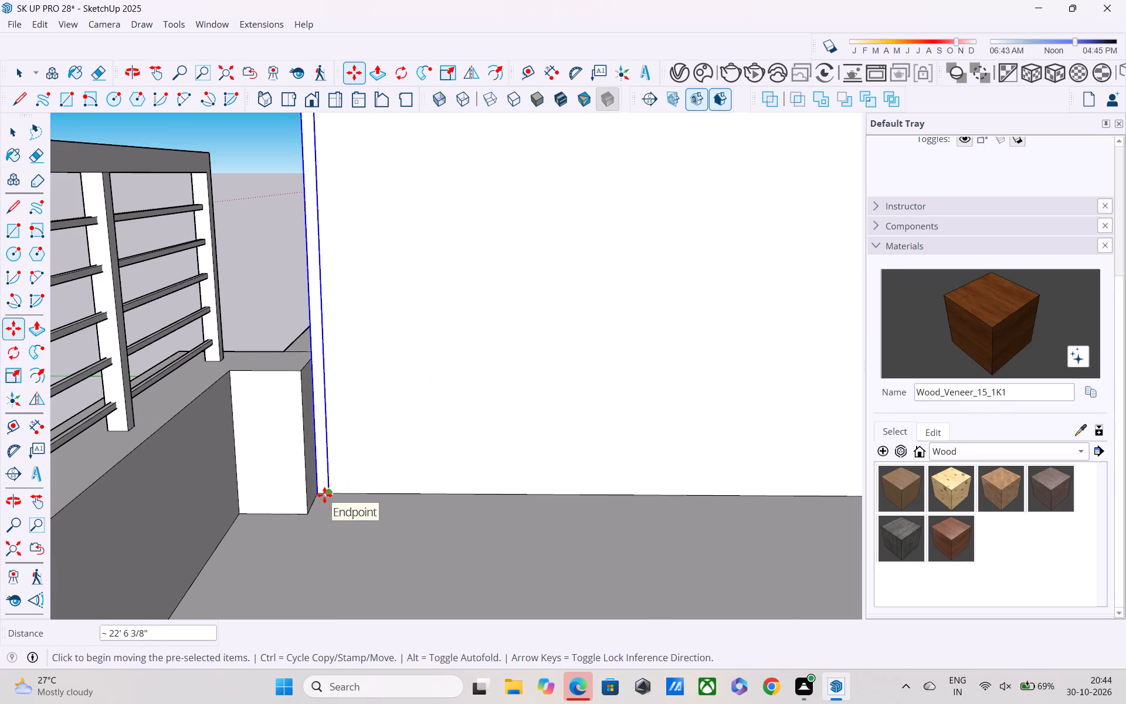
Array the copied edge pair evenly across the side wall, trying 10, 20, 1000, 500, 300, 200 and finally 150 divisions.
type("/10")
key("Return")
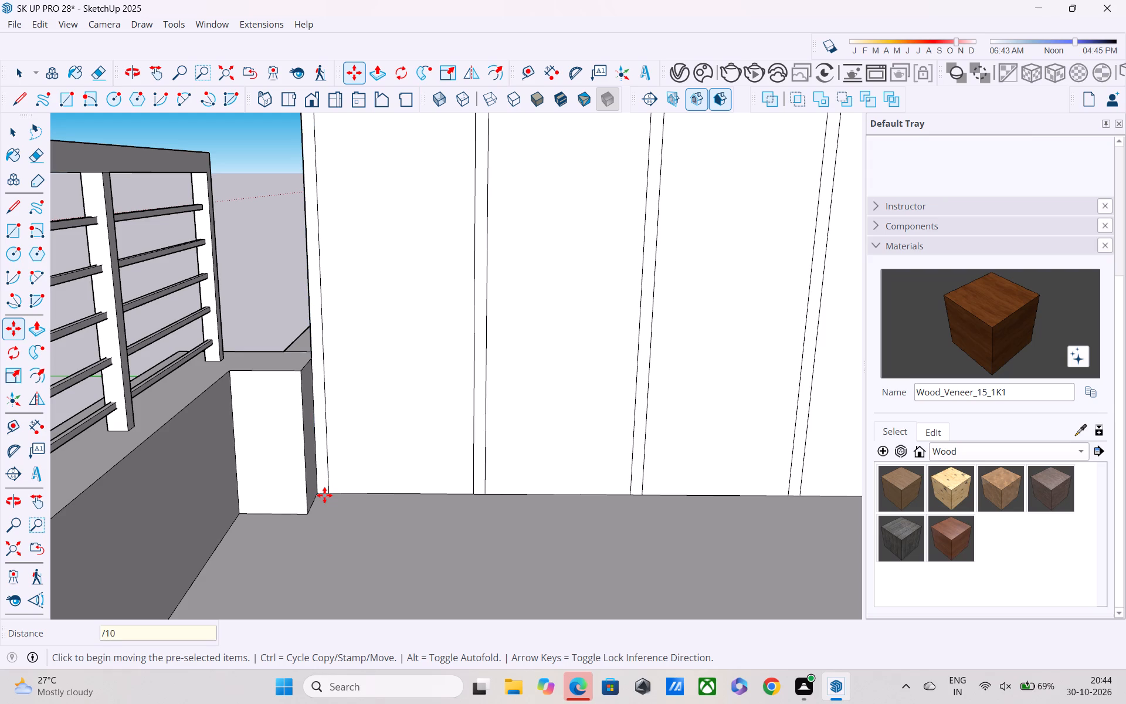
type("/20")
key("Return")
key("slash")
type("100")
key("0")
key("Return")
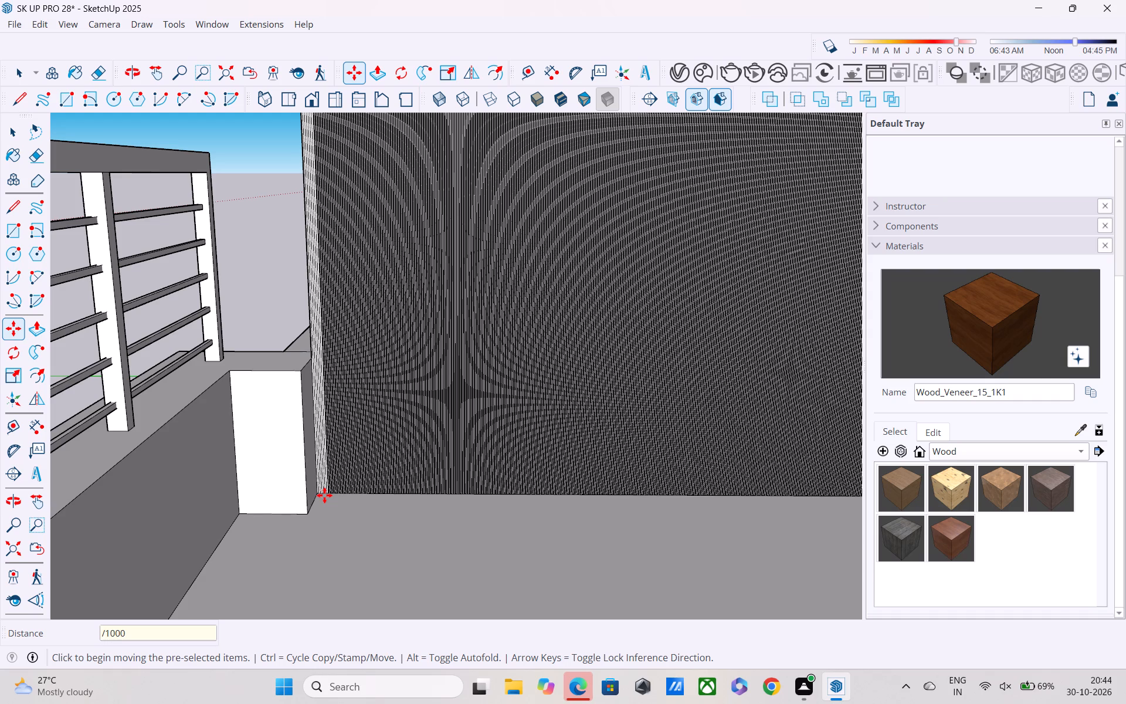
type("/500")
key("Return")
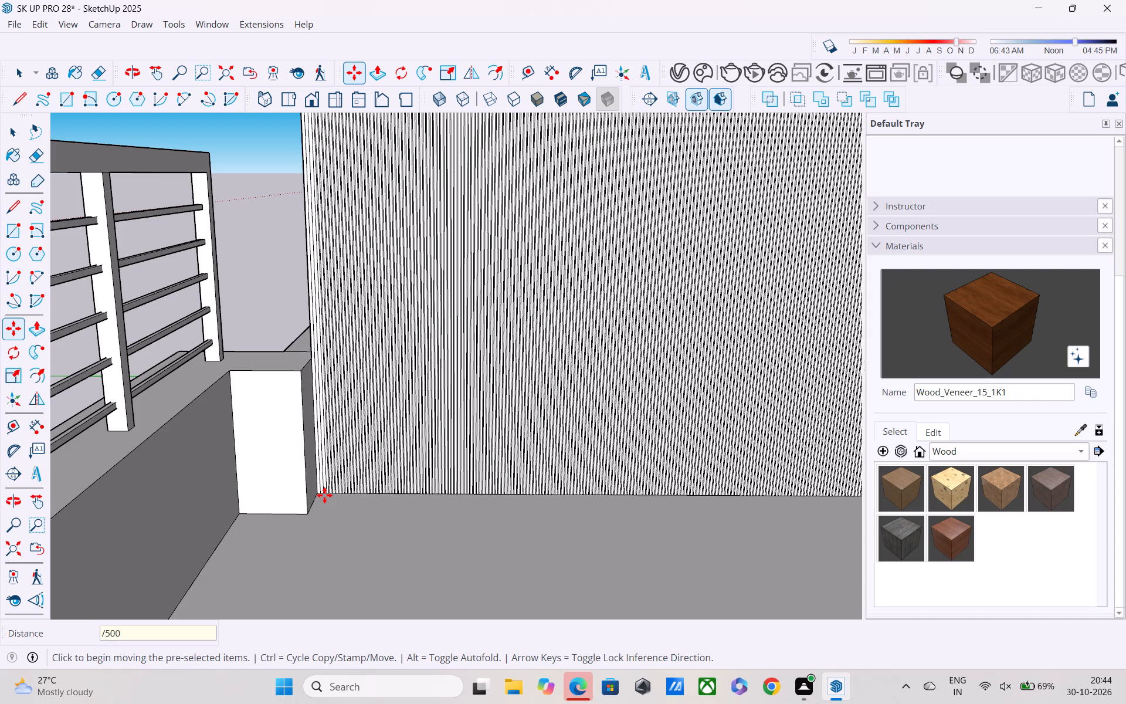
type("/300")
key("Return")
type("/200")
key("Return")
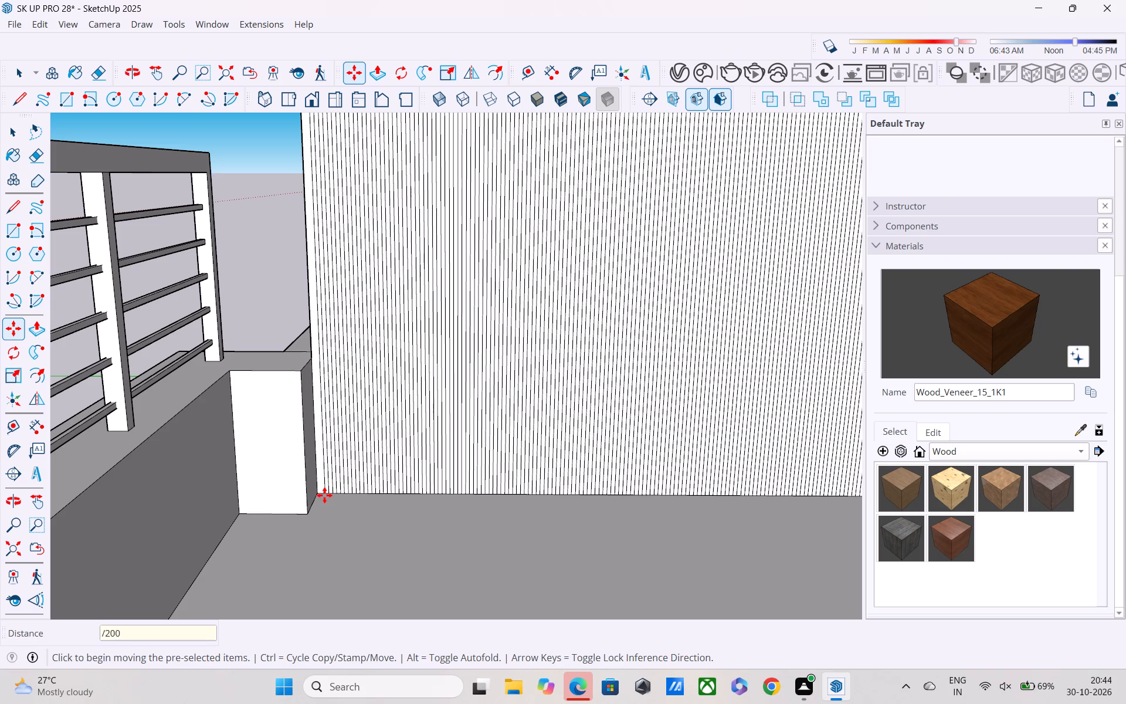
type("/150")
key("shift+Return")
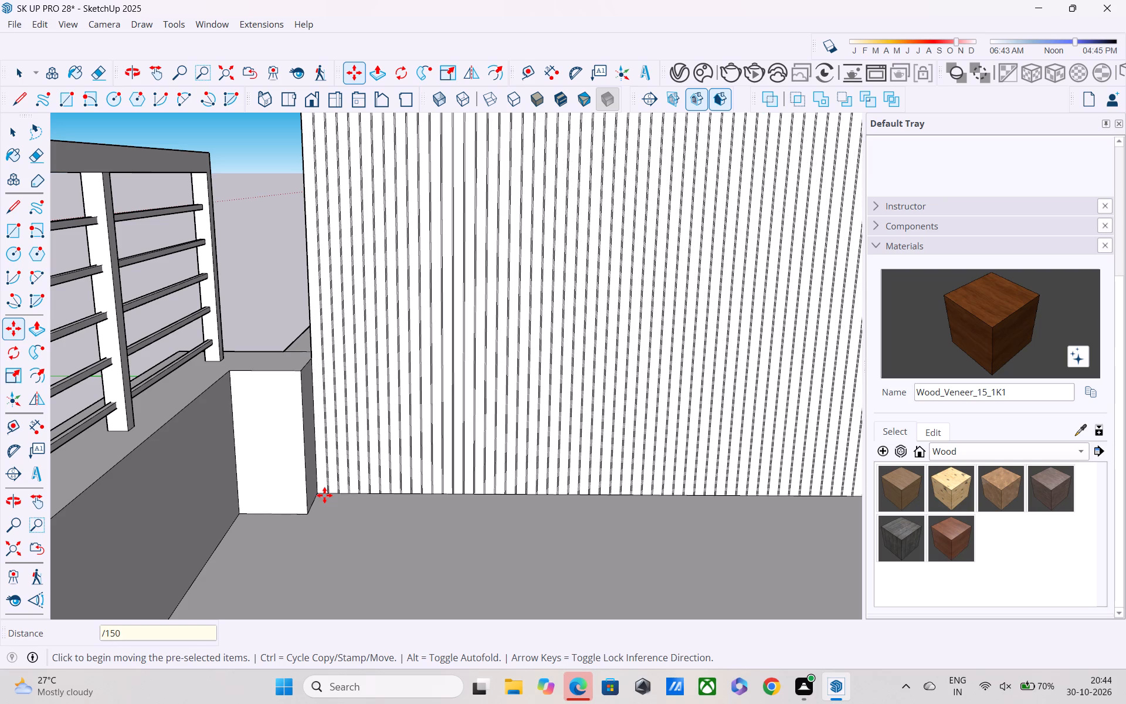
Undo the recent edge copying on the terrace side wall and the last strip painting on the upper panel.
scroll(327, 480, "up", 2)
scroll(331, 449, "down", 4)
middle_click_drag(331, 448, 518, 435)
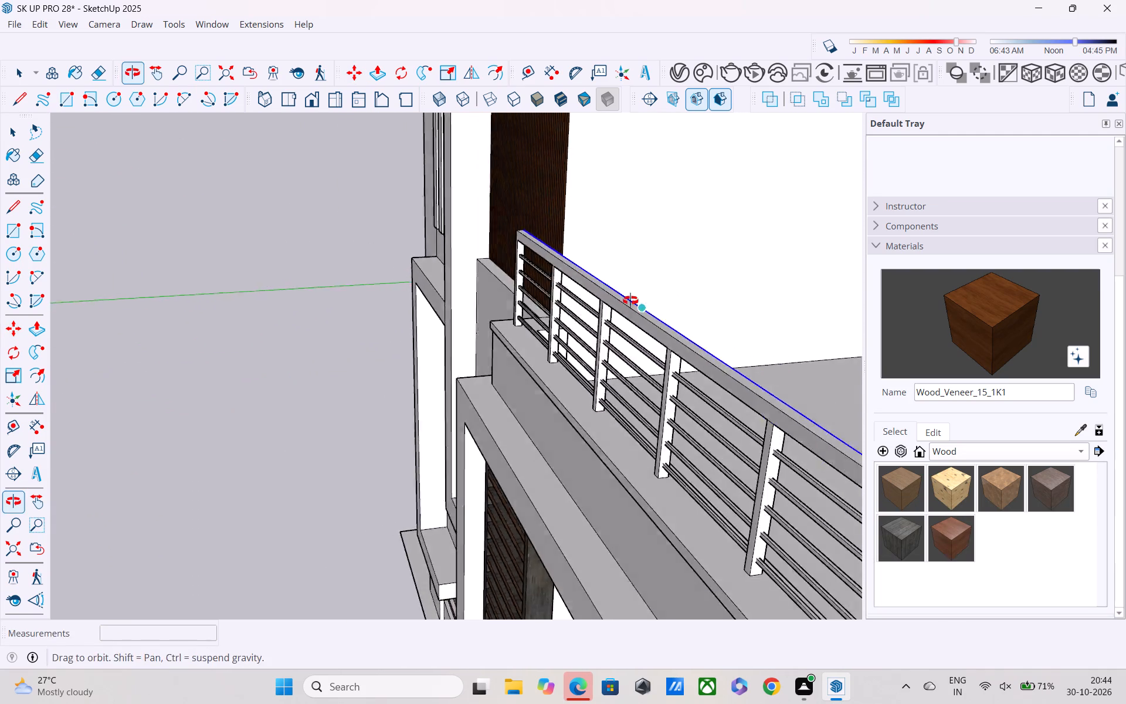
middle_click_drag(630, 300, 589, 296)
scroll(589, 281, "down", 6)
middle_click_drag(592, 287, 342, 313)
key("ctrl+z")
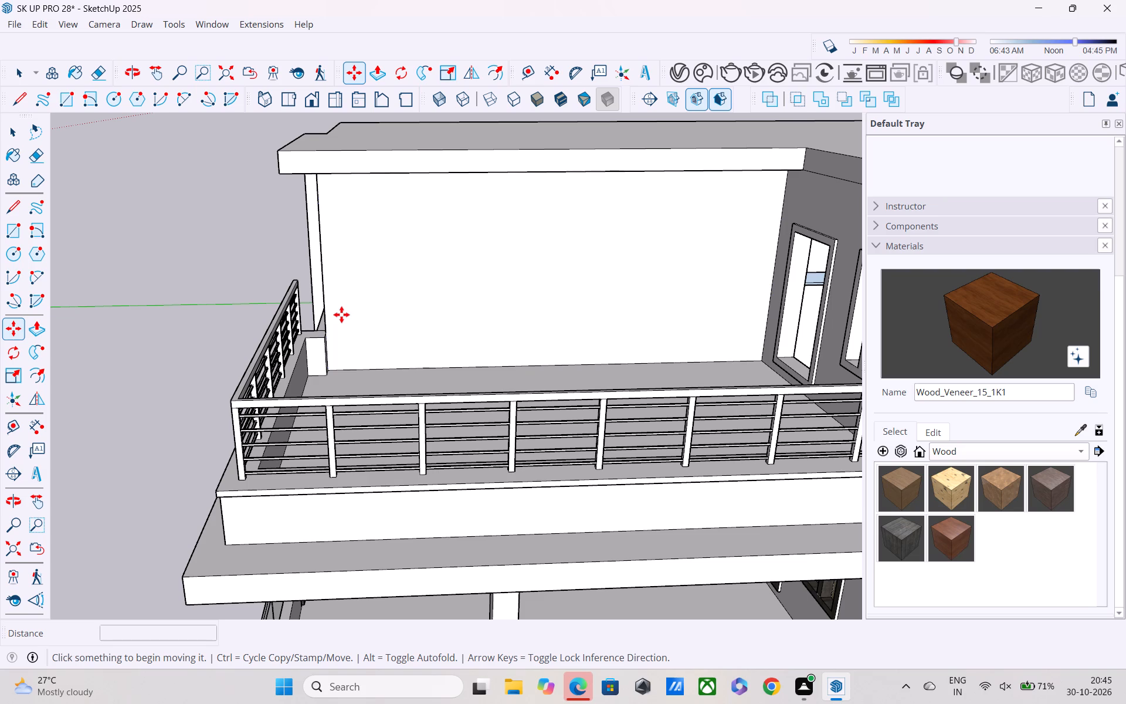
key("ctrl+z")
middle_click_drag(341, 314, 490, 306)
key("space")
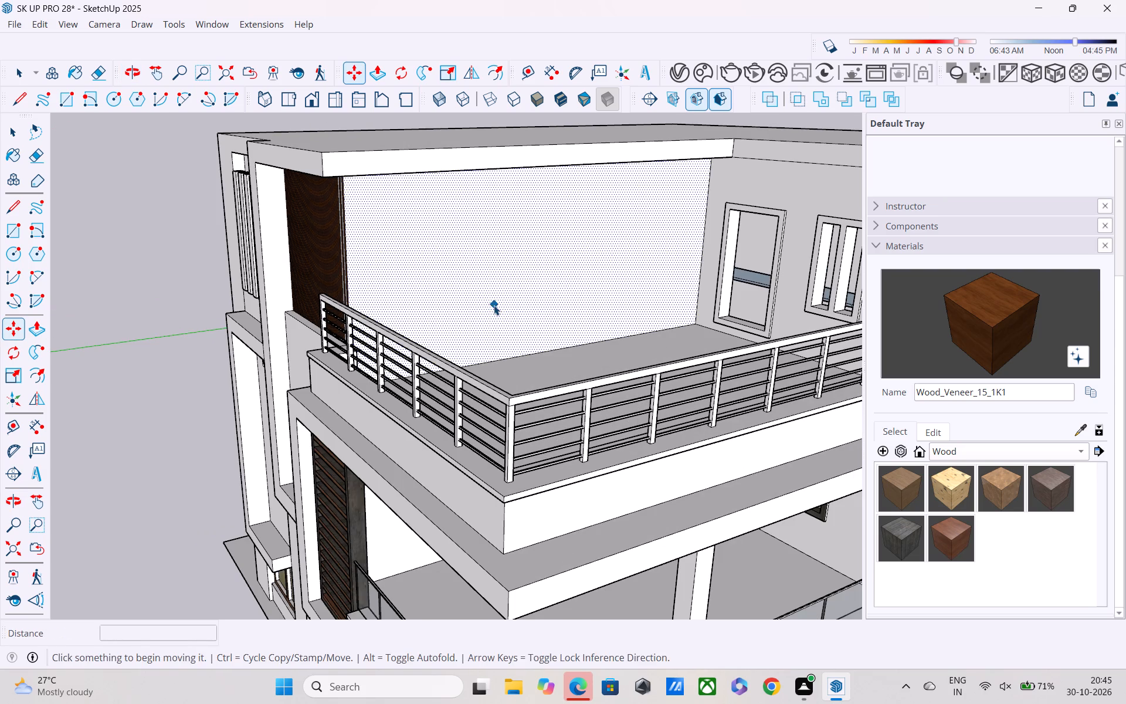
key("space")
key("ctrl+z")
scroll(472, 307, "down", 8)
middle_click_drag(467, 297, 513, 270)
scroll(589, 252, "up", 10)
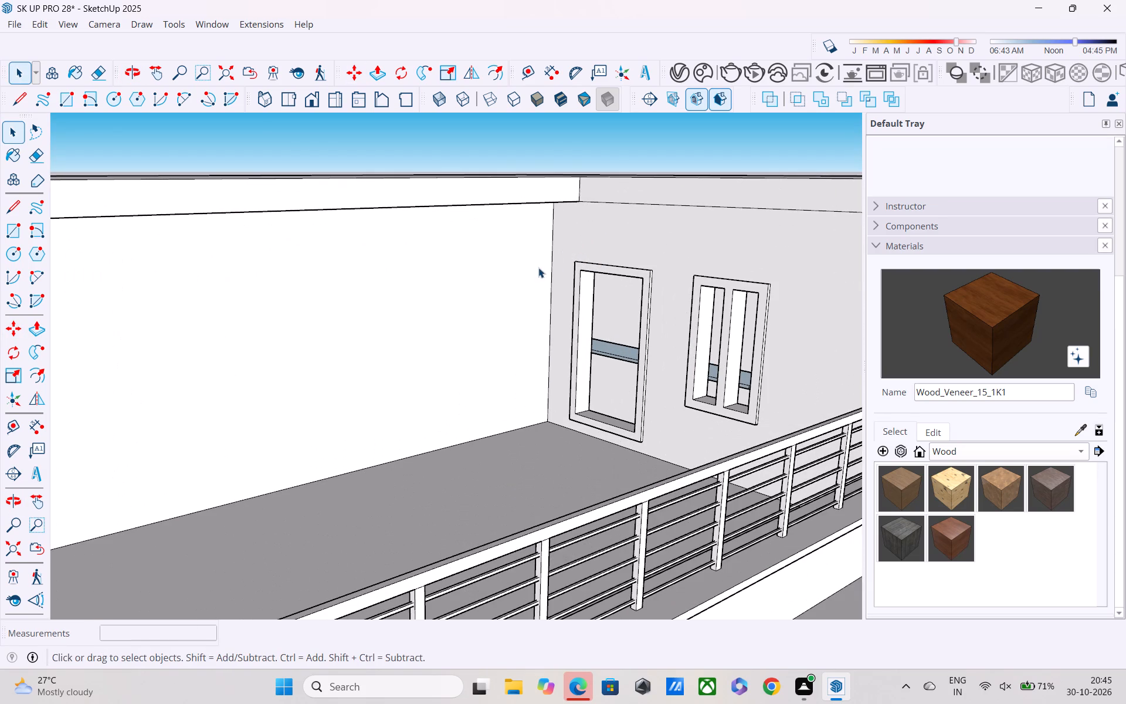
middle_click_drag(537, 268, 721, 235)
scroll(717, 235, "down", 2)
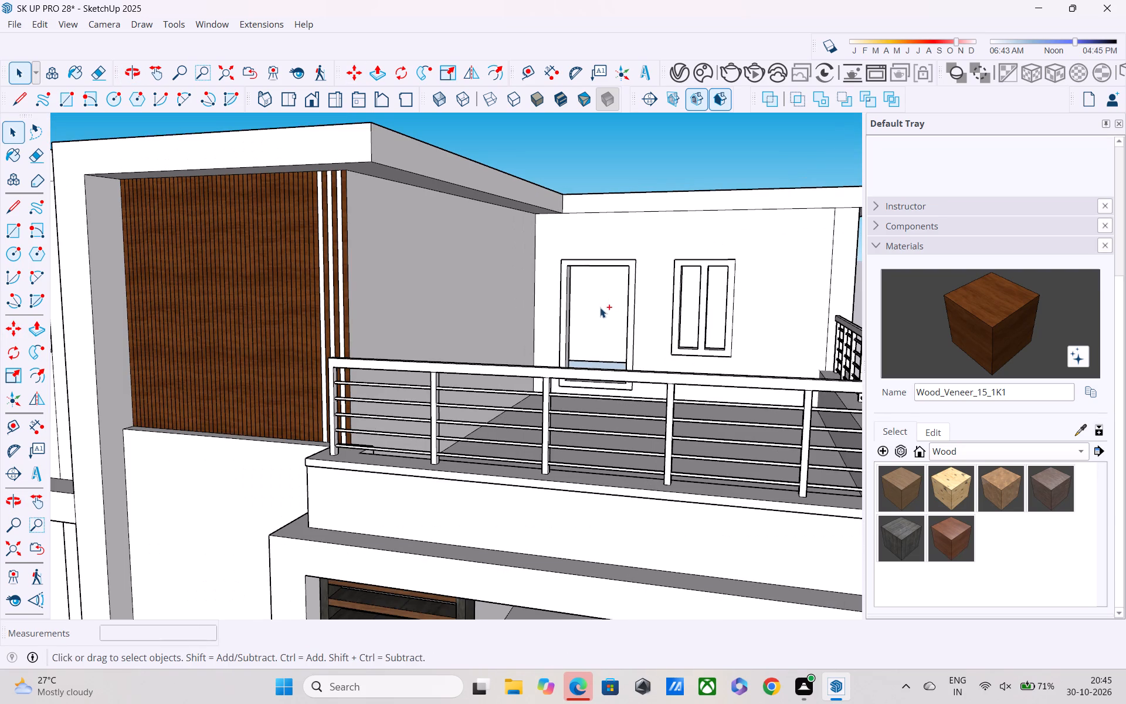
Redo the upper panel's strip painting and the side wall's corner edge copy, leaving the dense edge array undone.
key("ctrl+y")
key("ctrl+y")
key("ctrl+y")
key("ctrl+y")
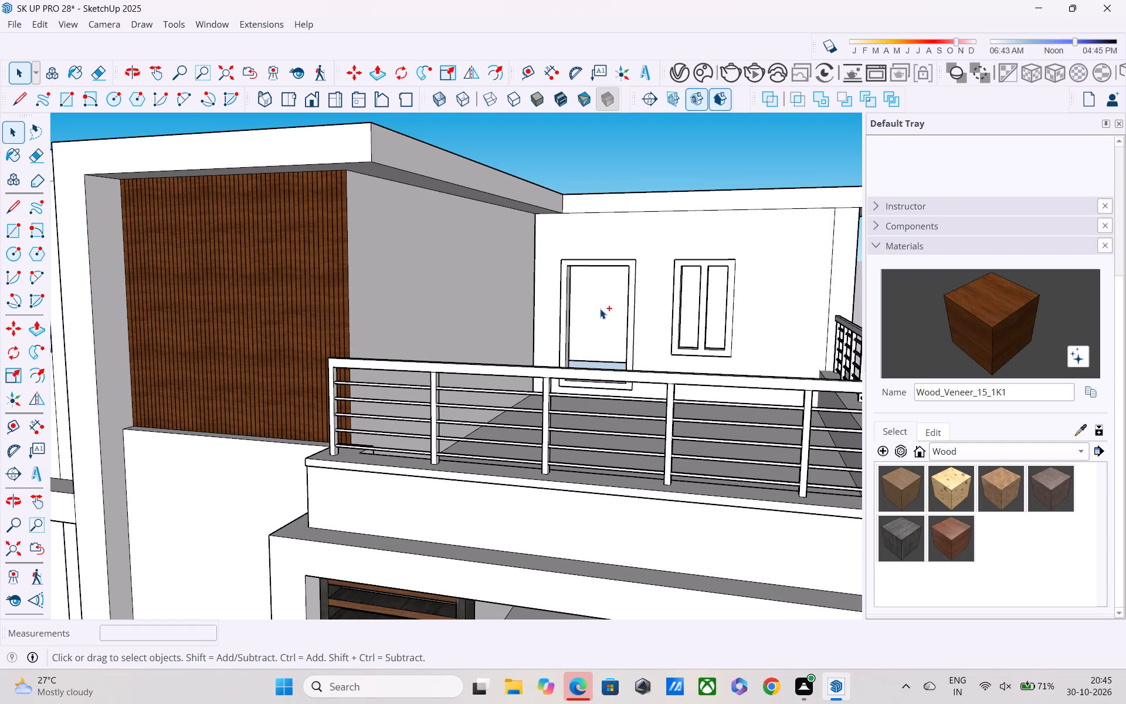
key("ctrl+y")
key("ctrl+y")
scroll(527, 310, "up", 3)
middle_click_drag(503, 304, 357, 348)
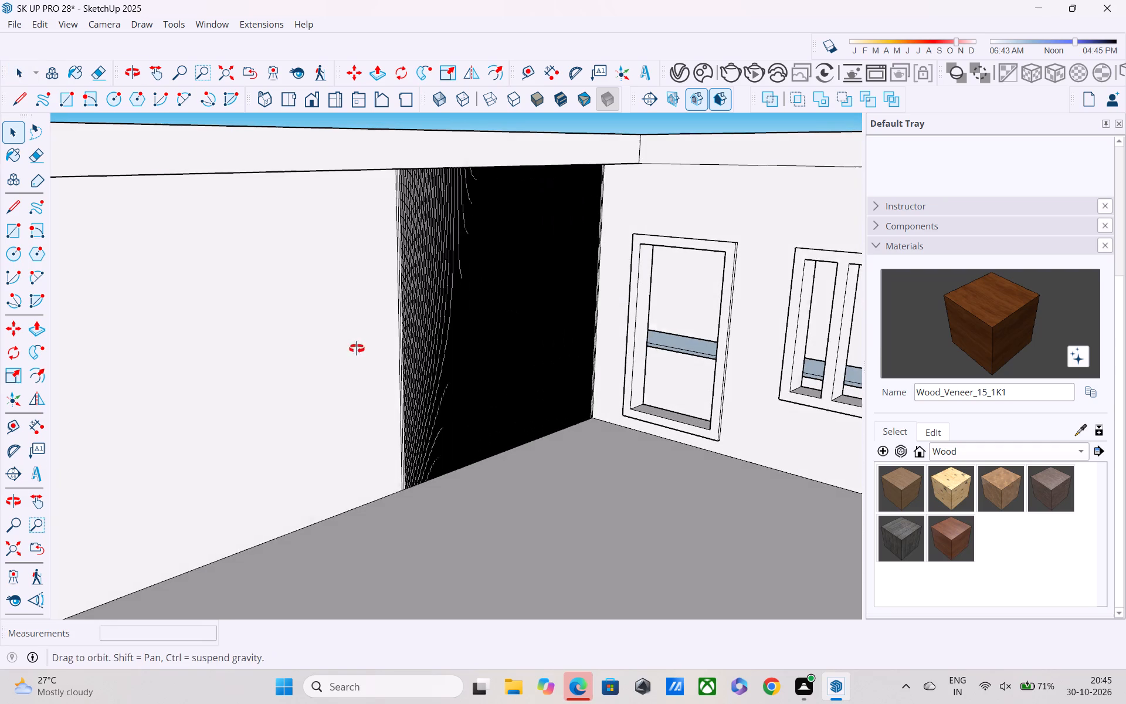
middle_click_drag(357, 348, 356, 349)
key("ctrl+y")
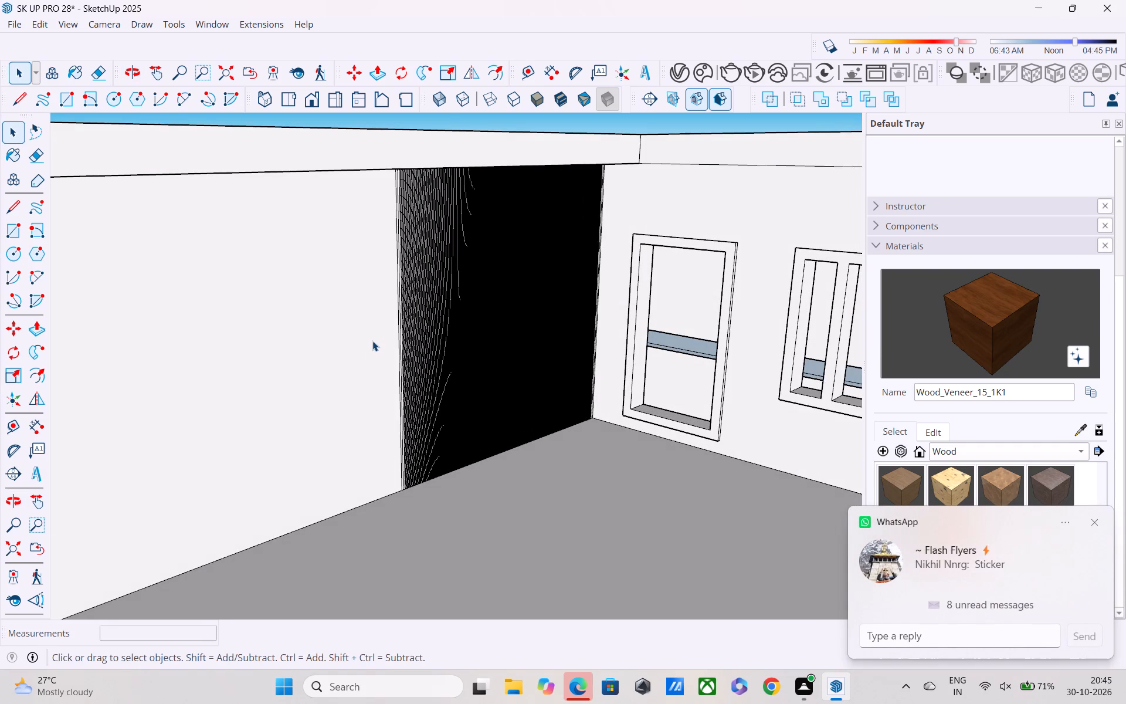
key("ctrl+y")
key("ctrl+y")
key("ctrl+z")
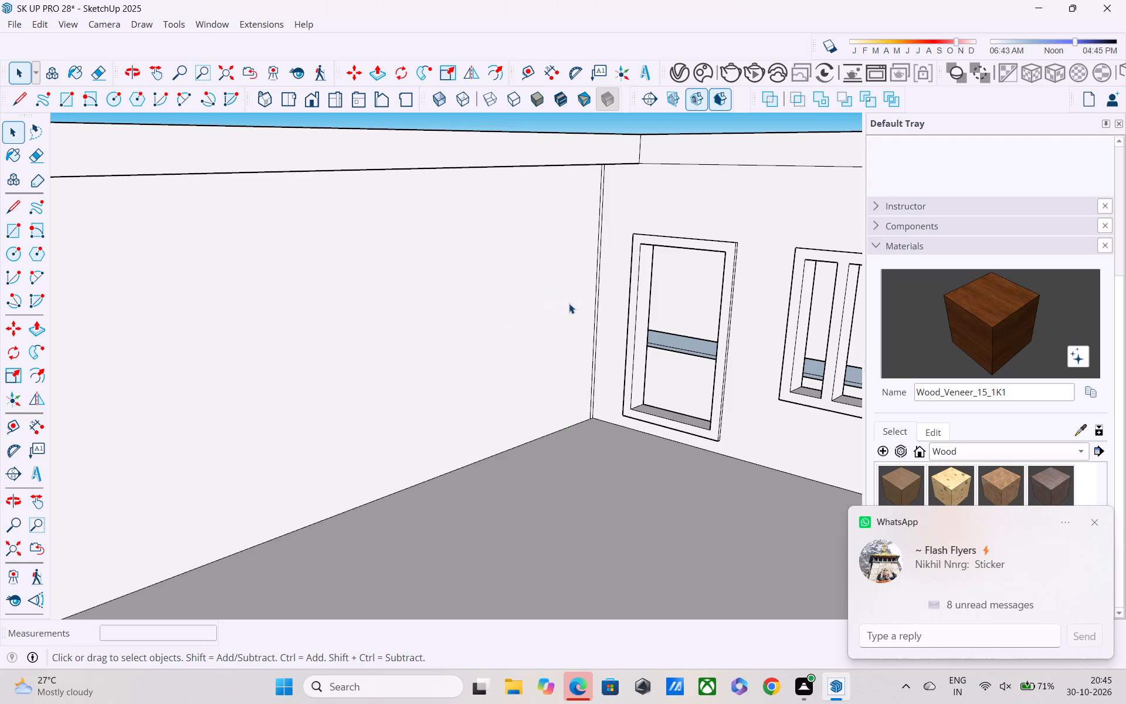
Copy the two vertical edges at the door-wall corner 22' 4" along the terrace side wall to its railing-side end.
scroll(569, 303, "up", 7)
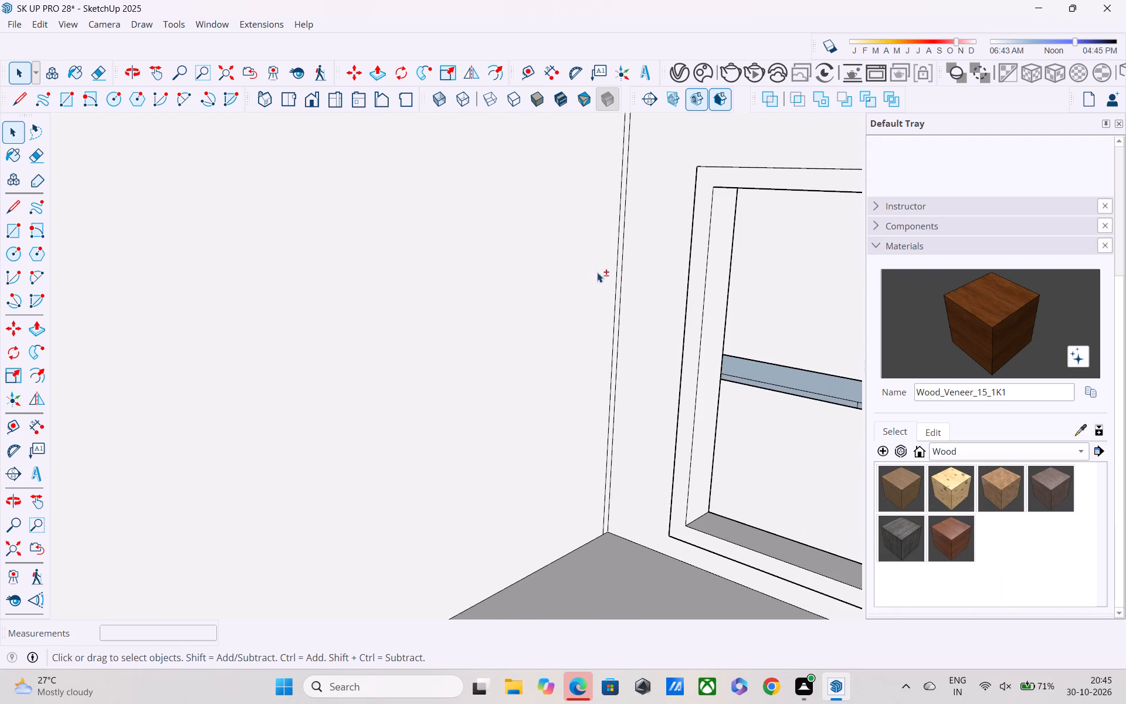
scroll(597, 272, "up", 1, "shift")
middle_click_drag(597, 272, 568, 239, "shift")
scroll(603, 240, "up", 5, "shift")
left_click(593, 214, "shift")
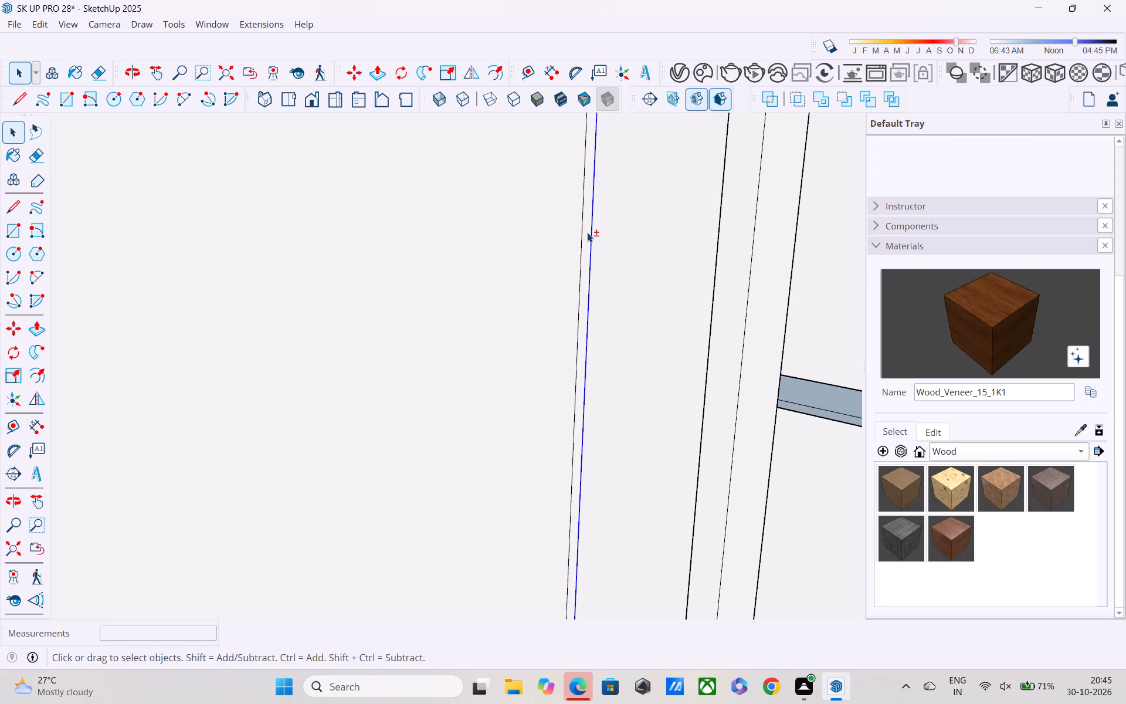
left_click(583, 241, "shift")
key("m")
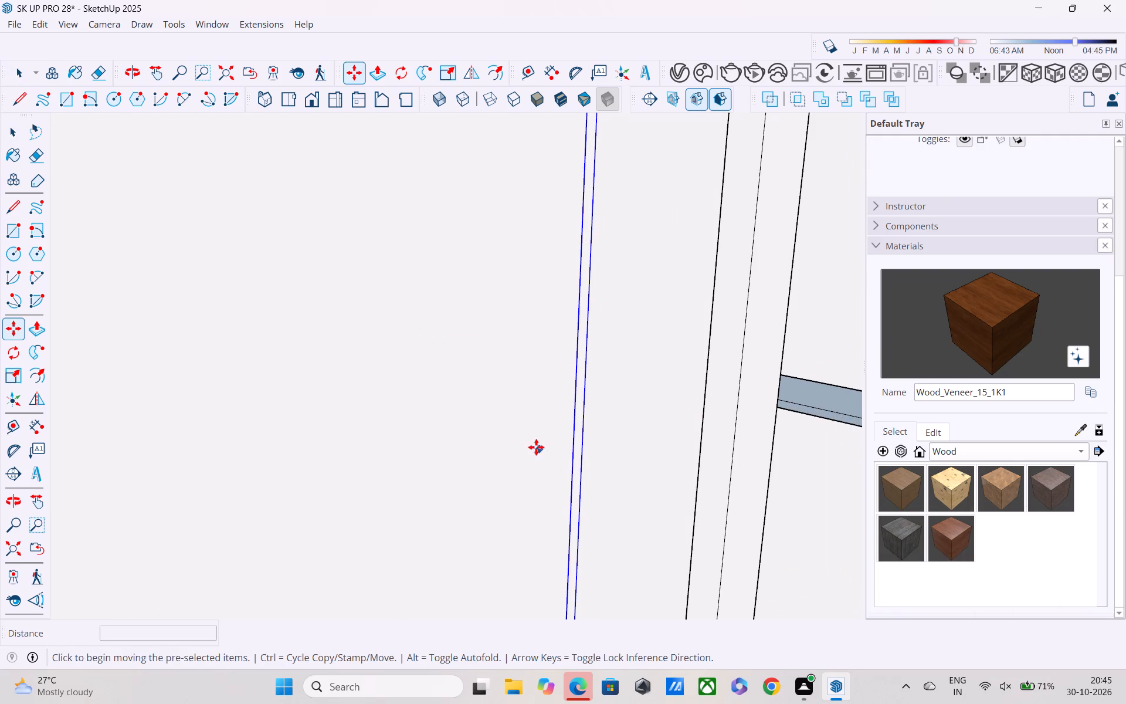
middle_click_drag(529, 436, 549, 253, "shift")
left_click(578, 541)
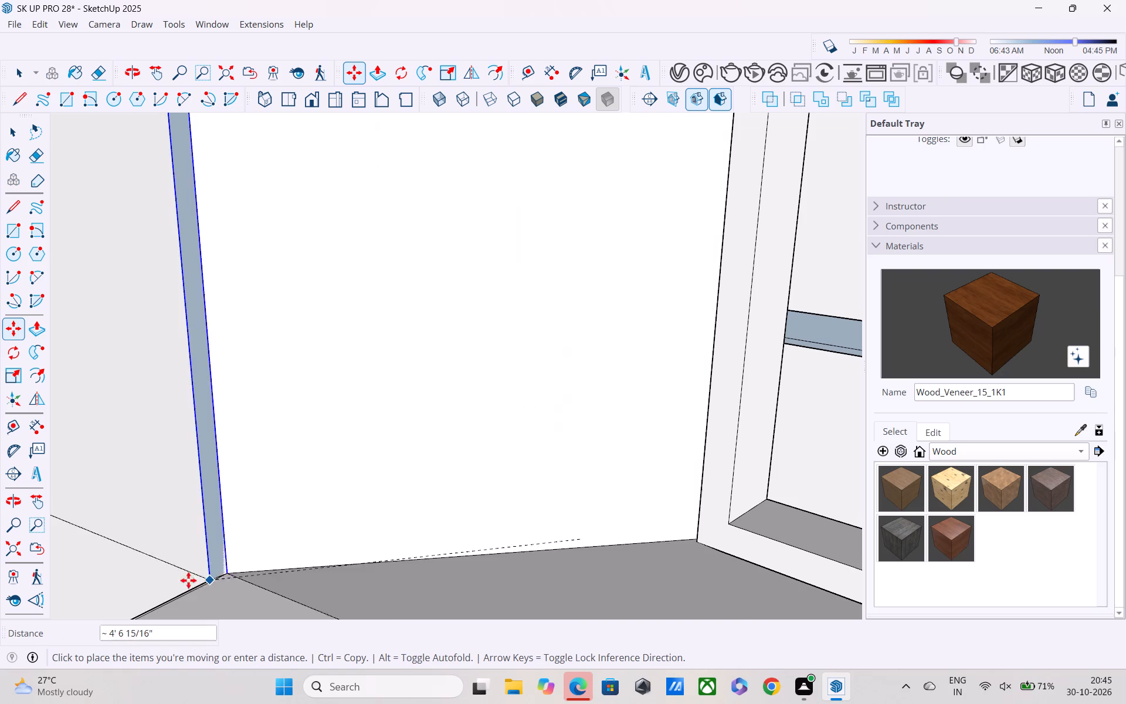
scroll(199, 566, "down", 1)
scroll(359, 487, "down", 7)
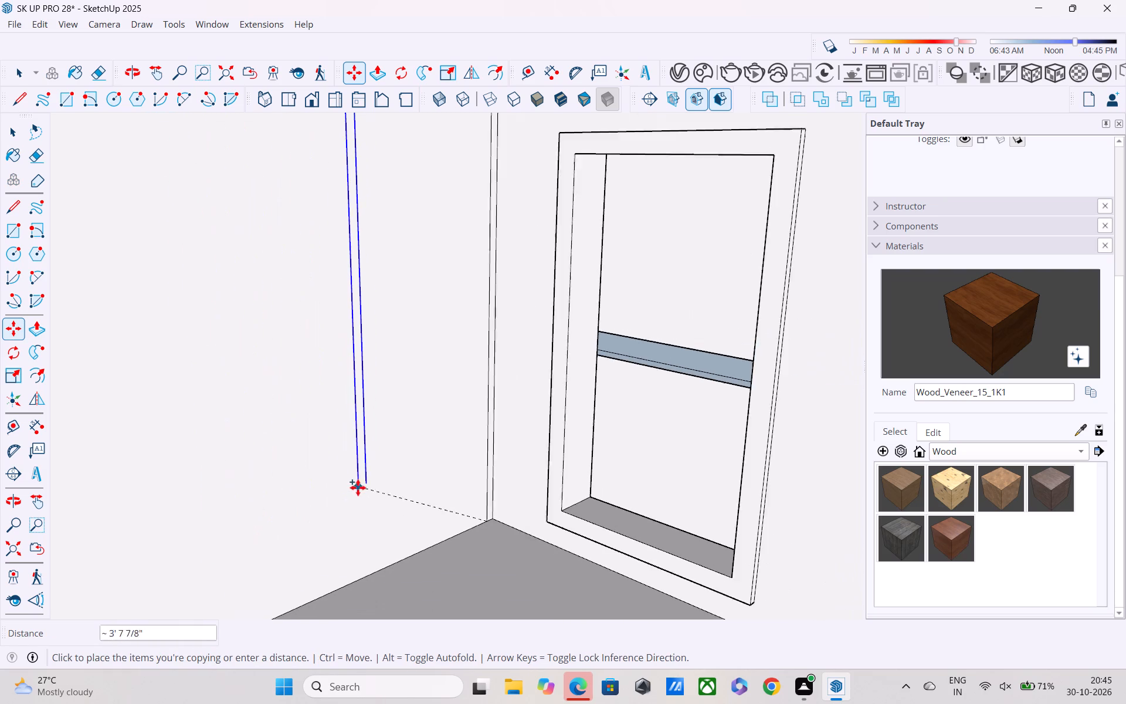
scroll(354, 496, "up", 1)
middle_click_drag(335, 507, 550, 411, "shift")
scroll(529, 437, "down", 6)
middle_click_drag(361, 552, 598, 435)
scroll(598, 436, "up", 1)
scroll(545, 463, "down", 4)
middle_click_drag(467, 501, 665, 384)
scroll(506, 482, "down", 1, "shift")
scroll(665, 385, "up", 1, "shift")
middle_click_drag(643, 406, 434, 502)
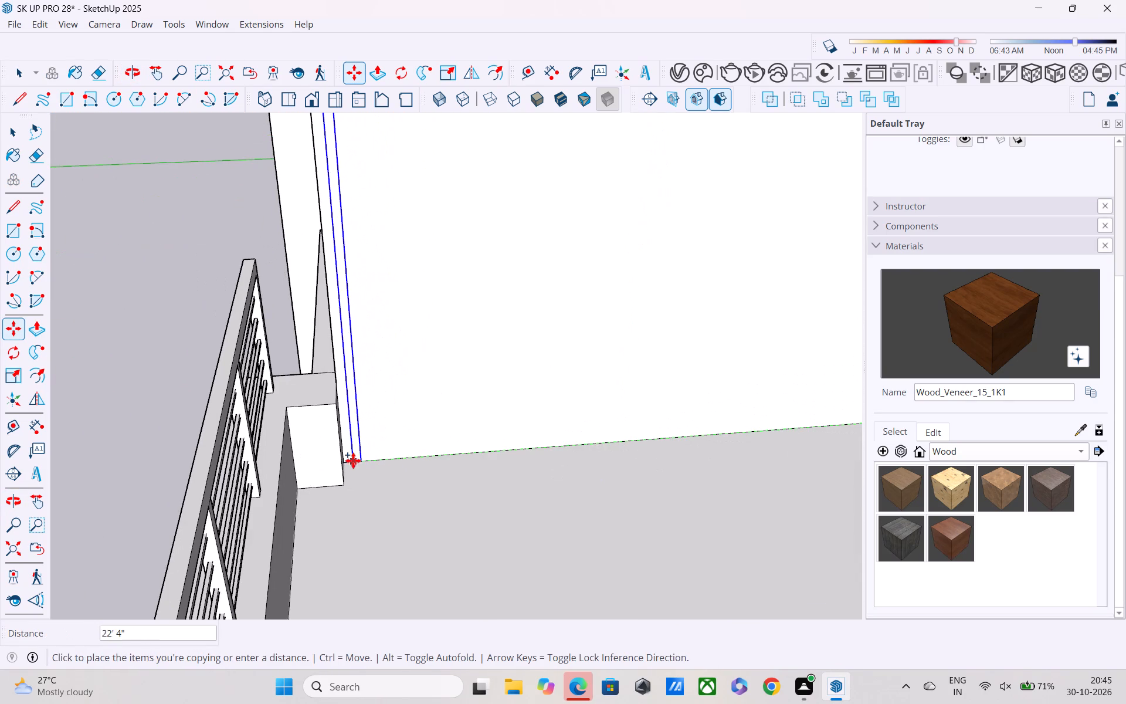
left_click(352, 461)
Array the copied edge pair evenly across the terrace side wall with 120 divisions.
key("slash")
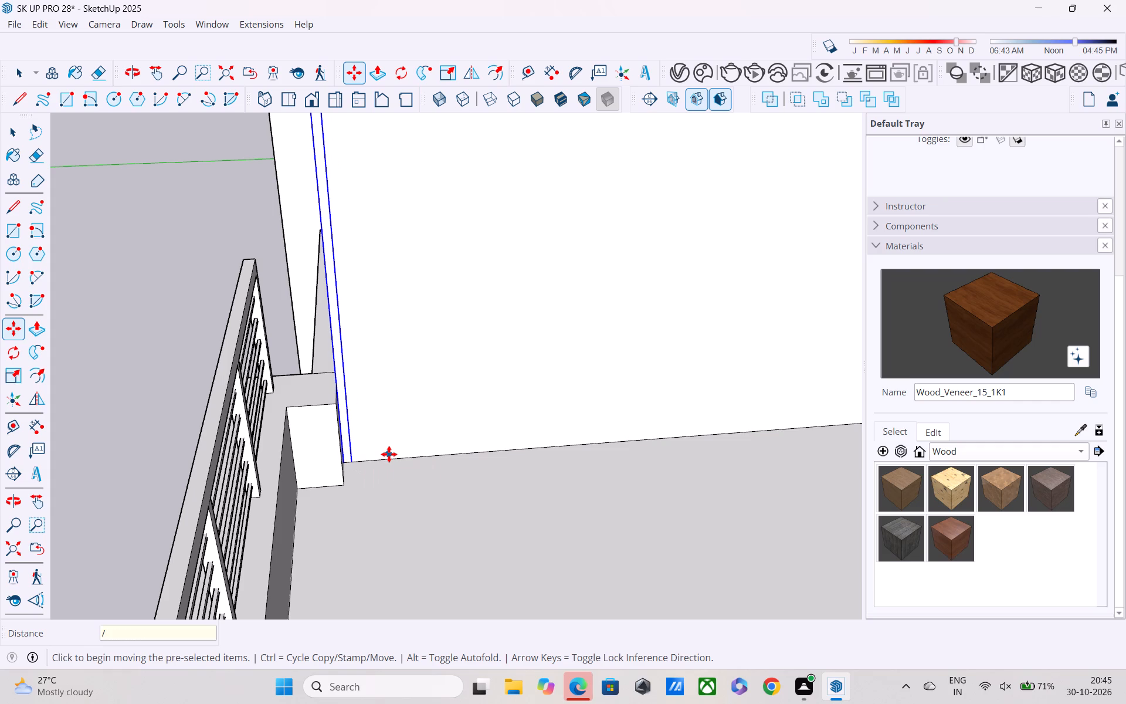
type("120")
key("Return")
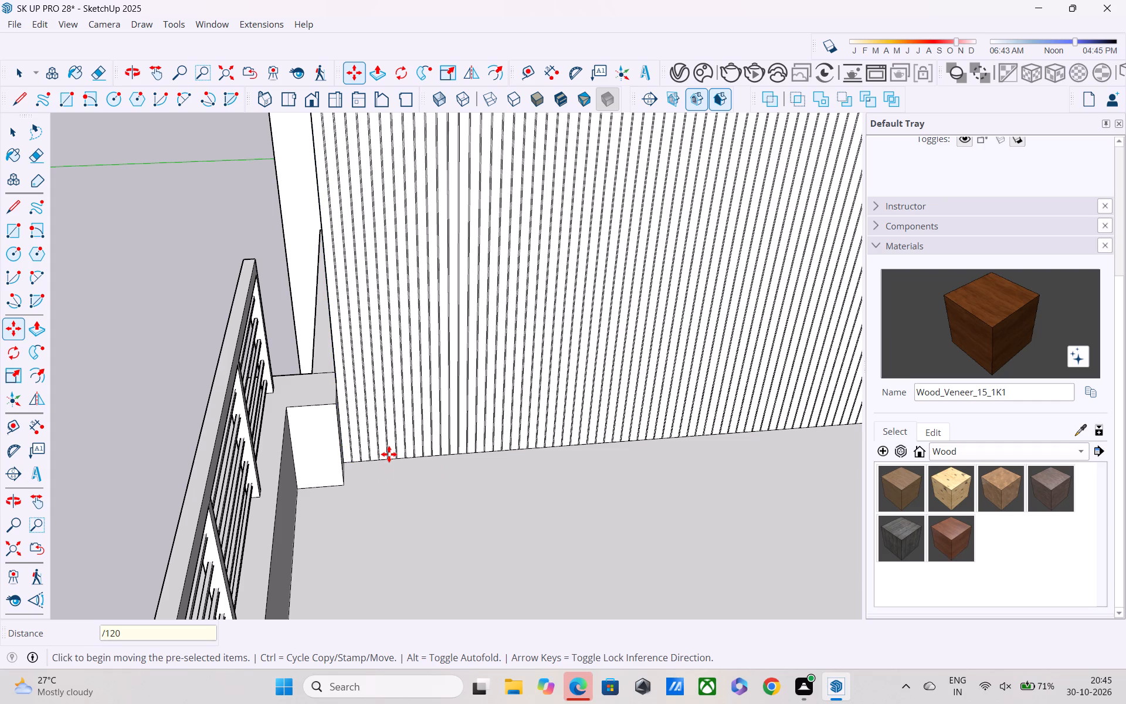
scroll(389, 446, "down", 4)
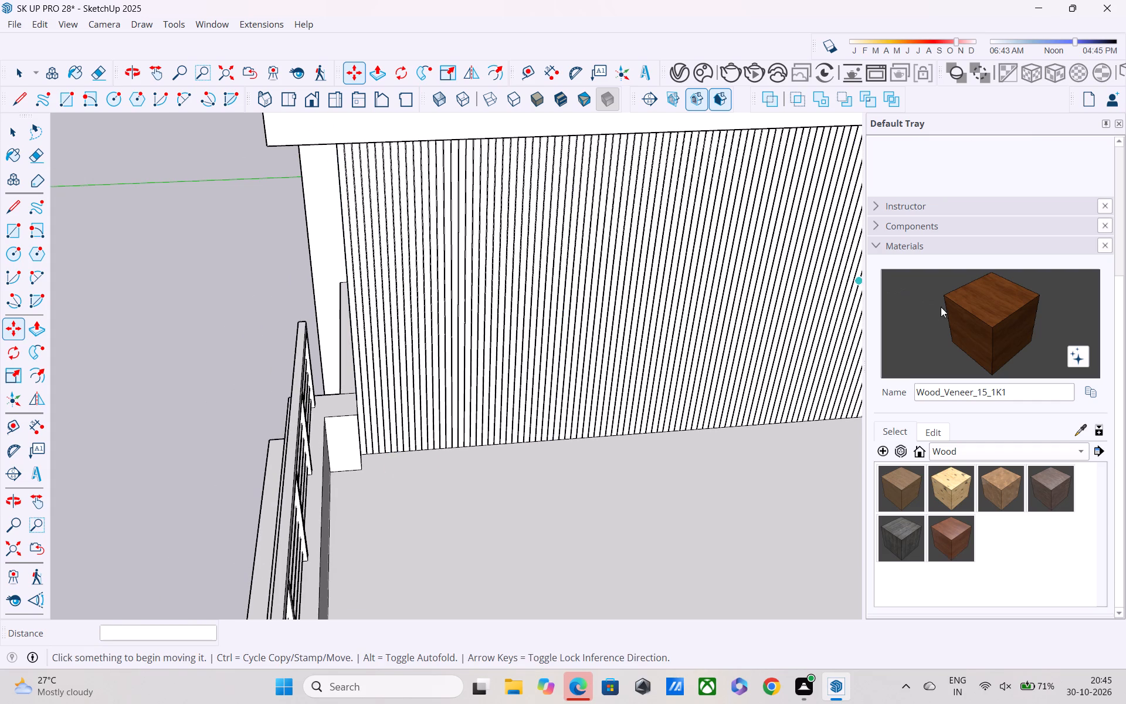
Paint the first ten wide strips at the side wall's railing-side end with Wood_Veneer_15_1K1, leaving the thin gaps white.
left_click(962, 306)
scroll(441, 299, "up", 4)
scroll(339, 282, "up", 3)
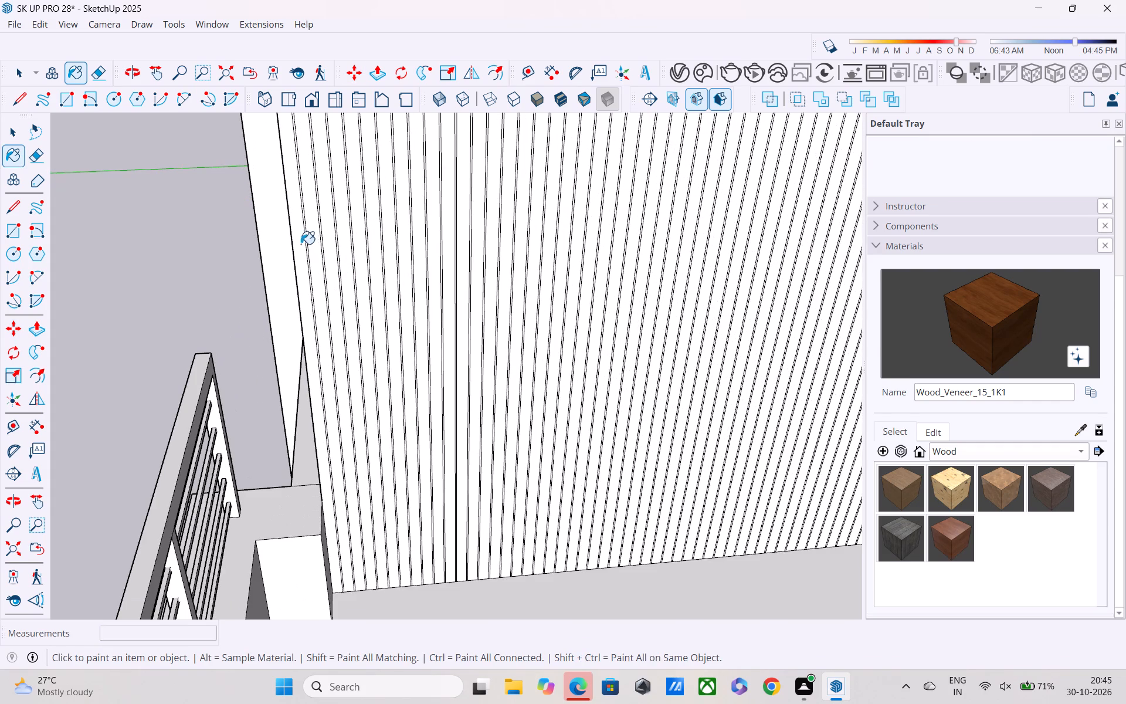
left_click(292, 228)
left_click(316, 267)
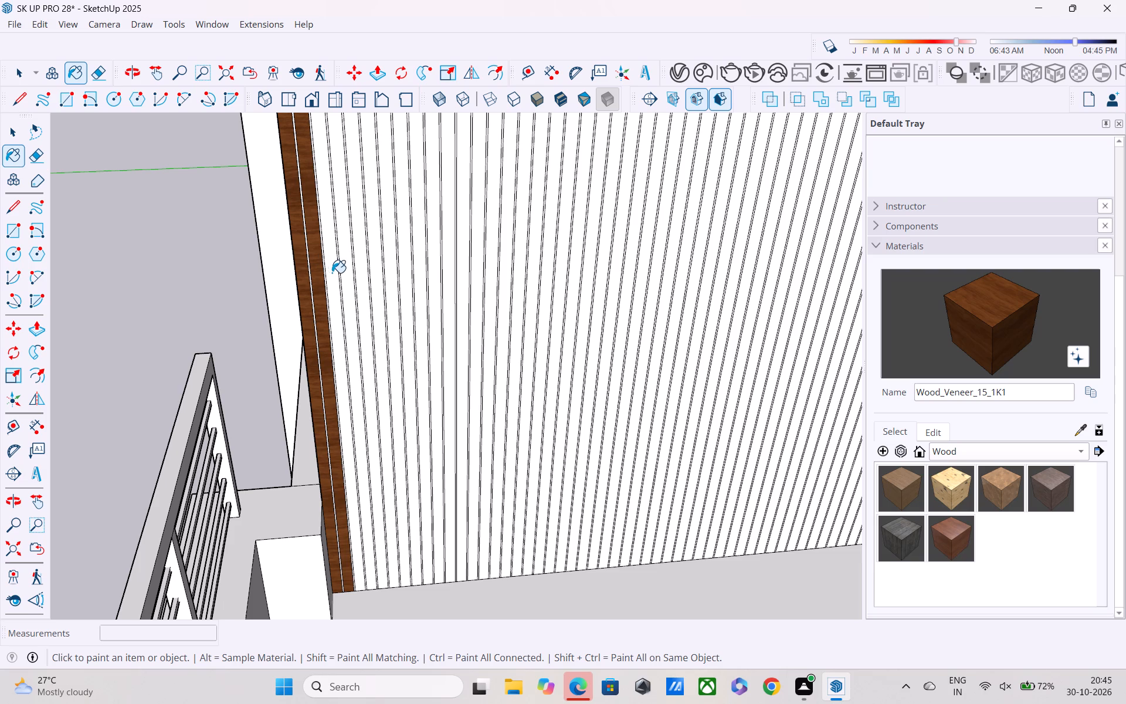
left_click(332, 273)
left_click(349, 282)
left_click(361, 285)
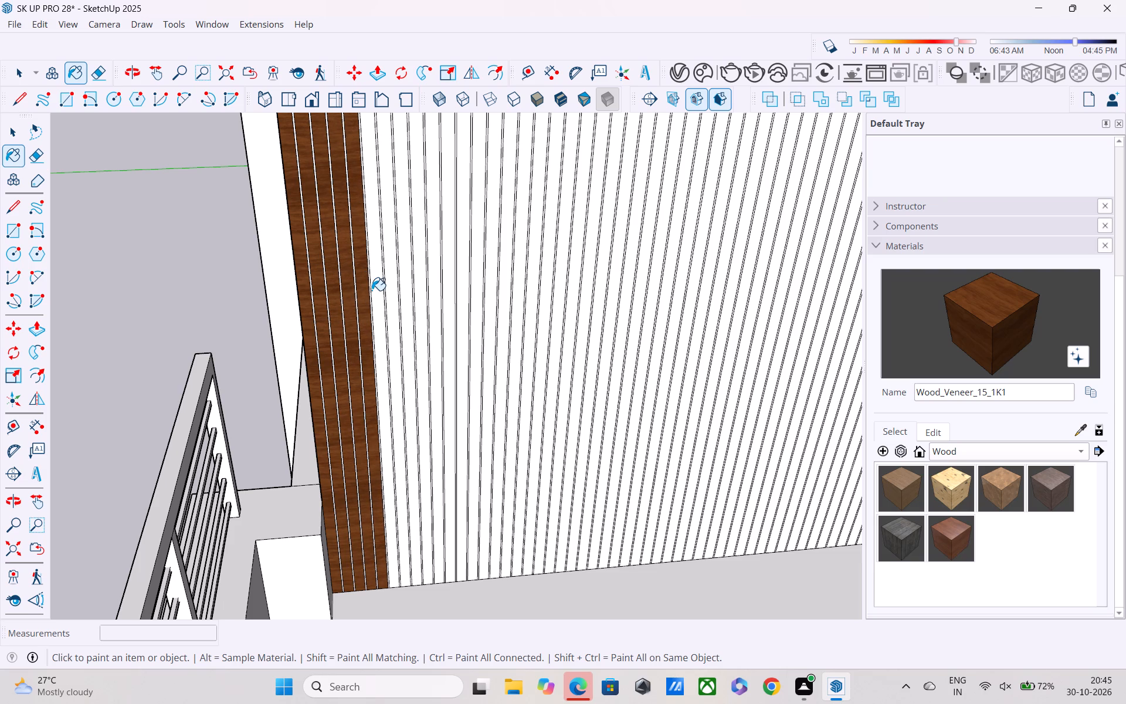
left_click(378, 296)
left_click(398, 302)
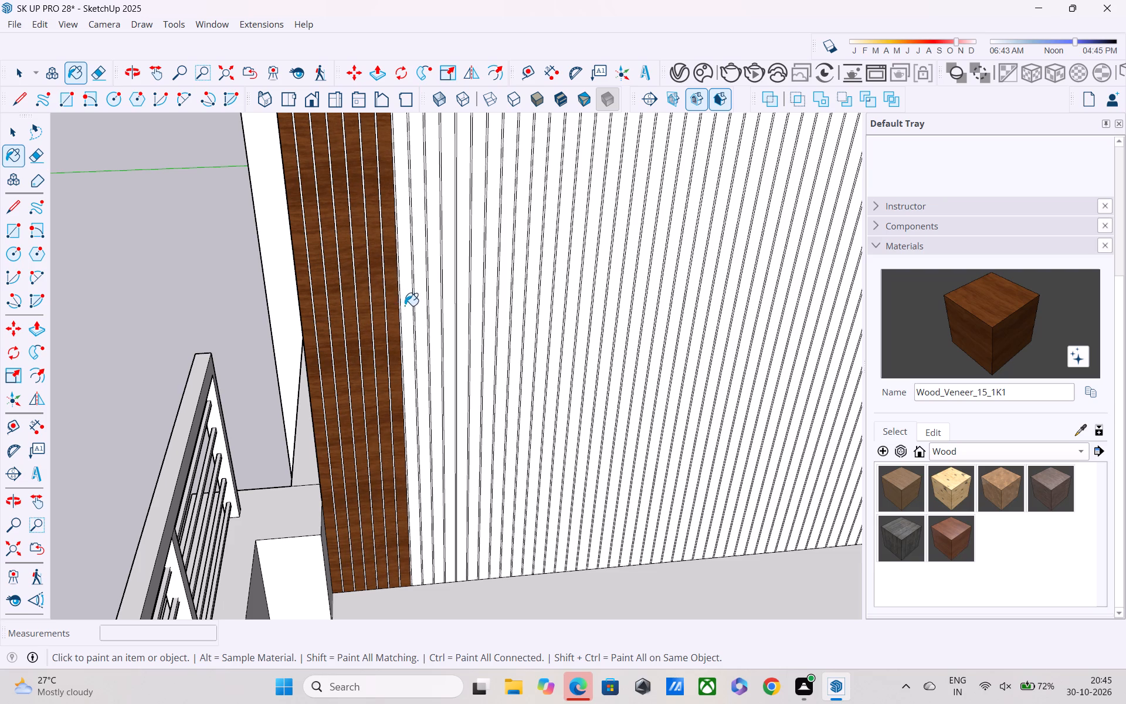
left_click(405, 306)
left_click(424, 314)
left_click(432, 302)
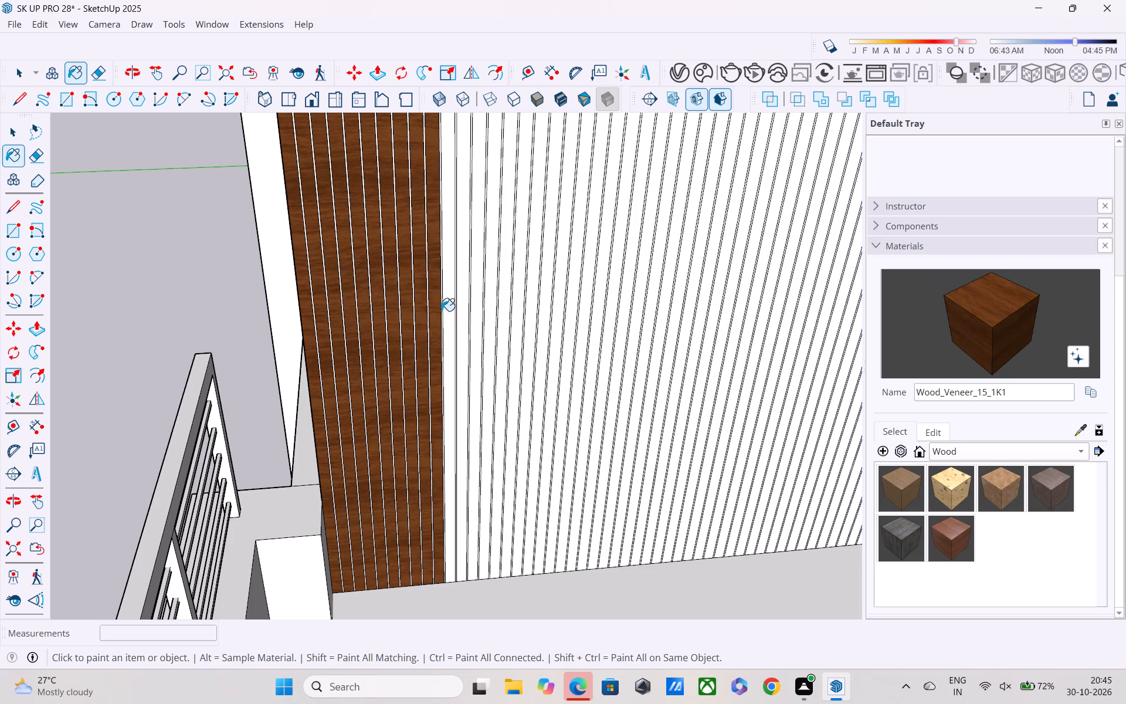
Paint the next eight wide strips toward the door wall with the same wood veneer.
left_click(448, 307)
left_click(460, 323)
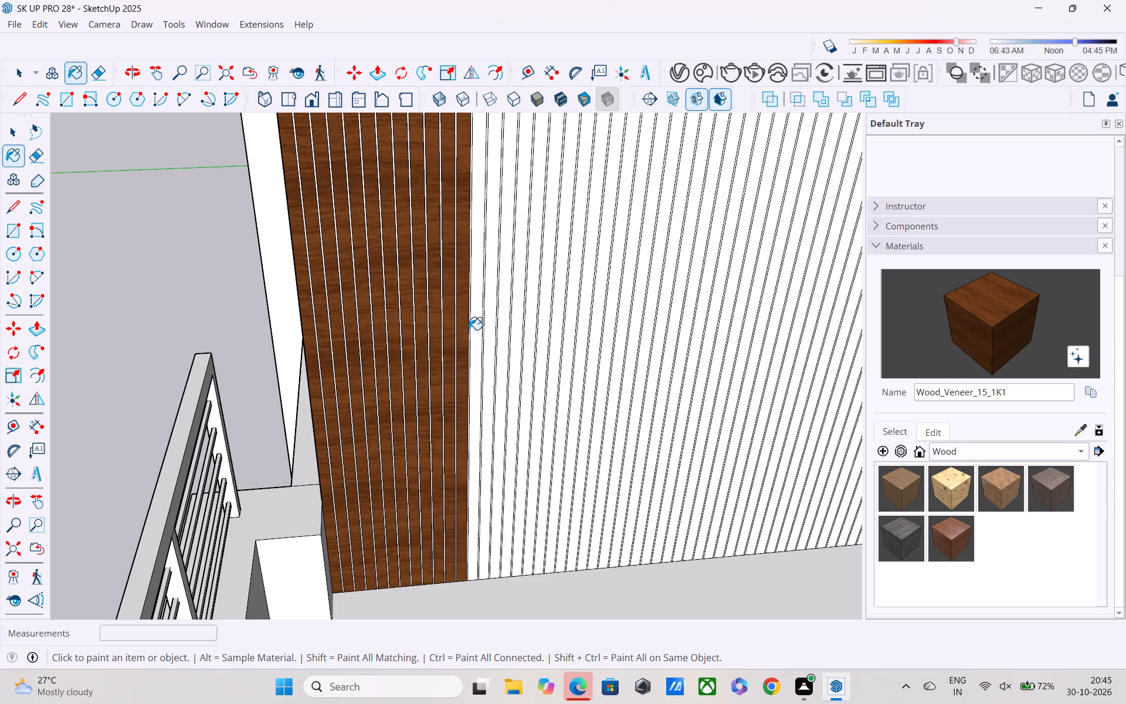
left_click(480, 337)
left_click(489, 343)
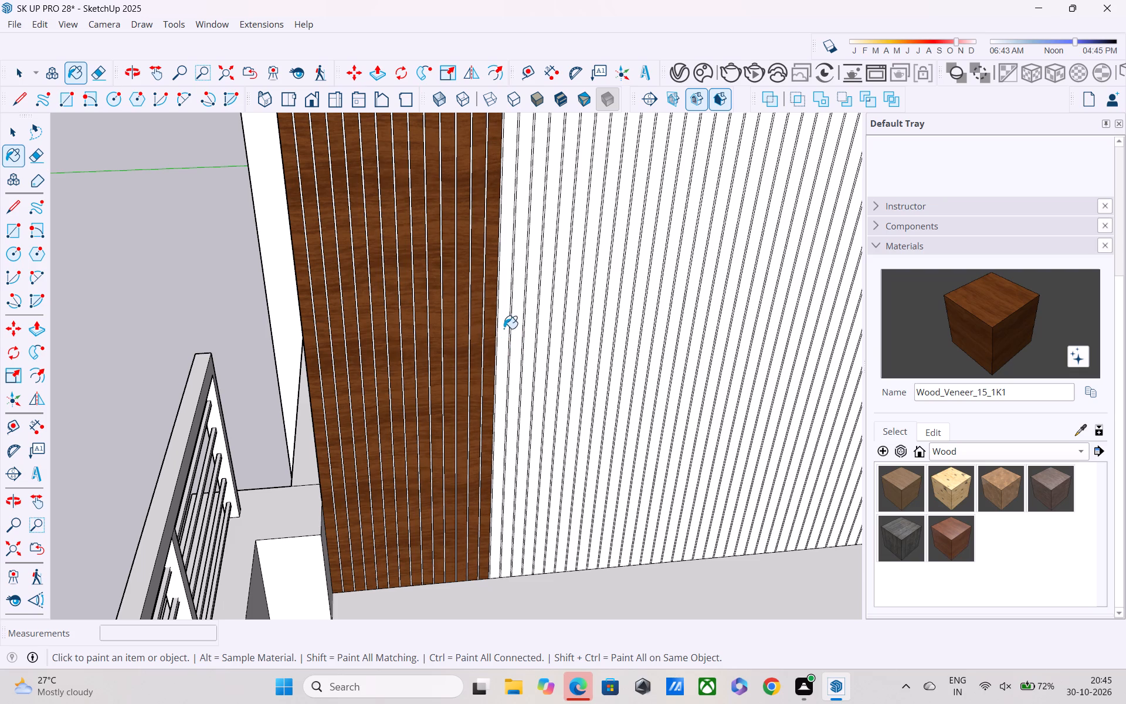
left_click(504, 329)
left_click(515, 346)
left_click(525, 356)
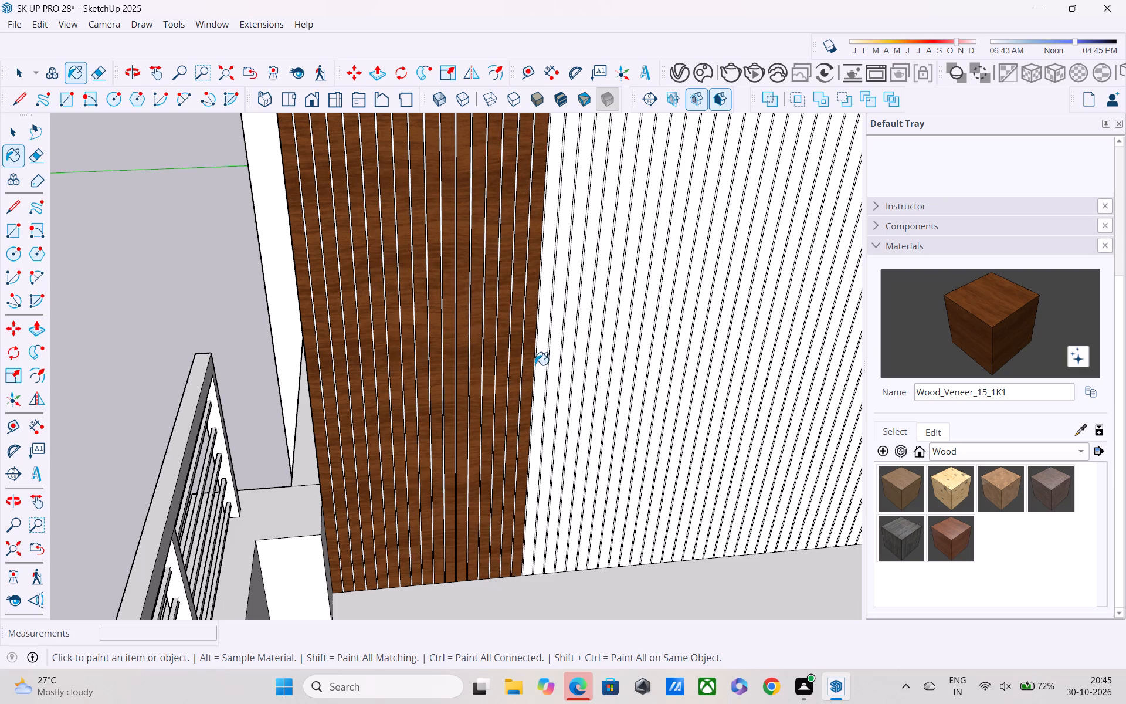
left_click(543, 368)
Paint the next few unpainted wide strips beside the veneered area with Wood_Veneer_15_1K1, skipping the thin gaps.
middle_click_drag(542, 365, 741, 276)
scroll(740, 276, "down", 5)
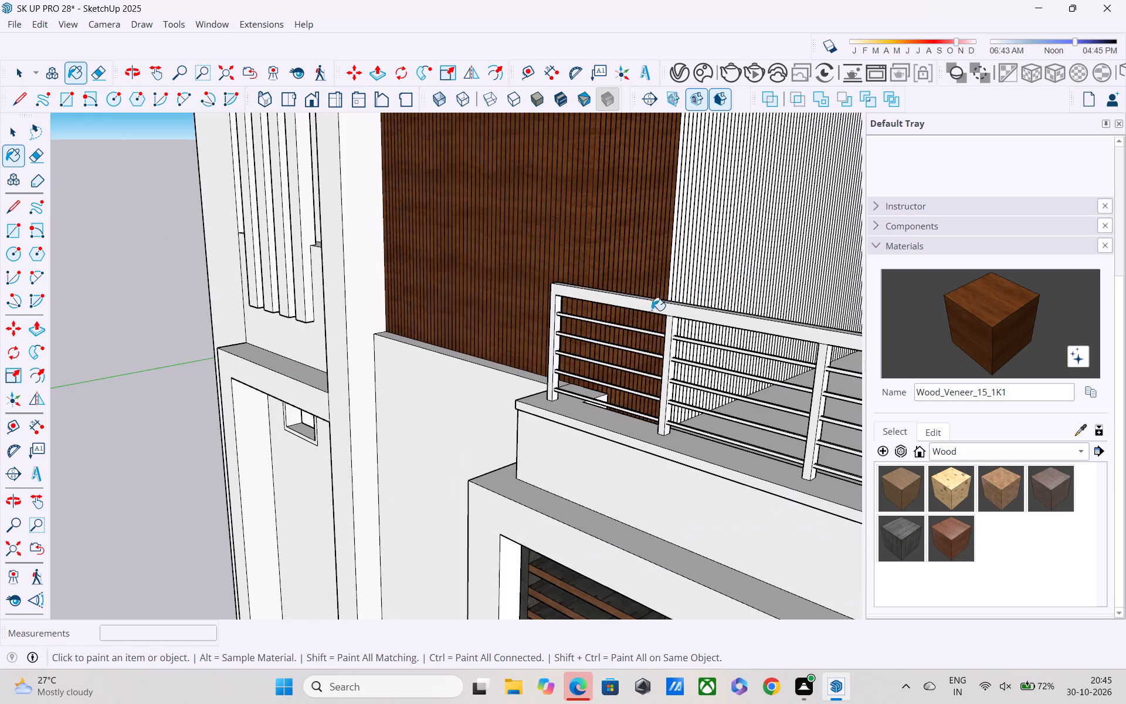
middle_click_drag(598, 316, 401, 305)
middle_click_drag(552, 269, 542, 268)
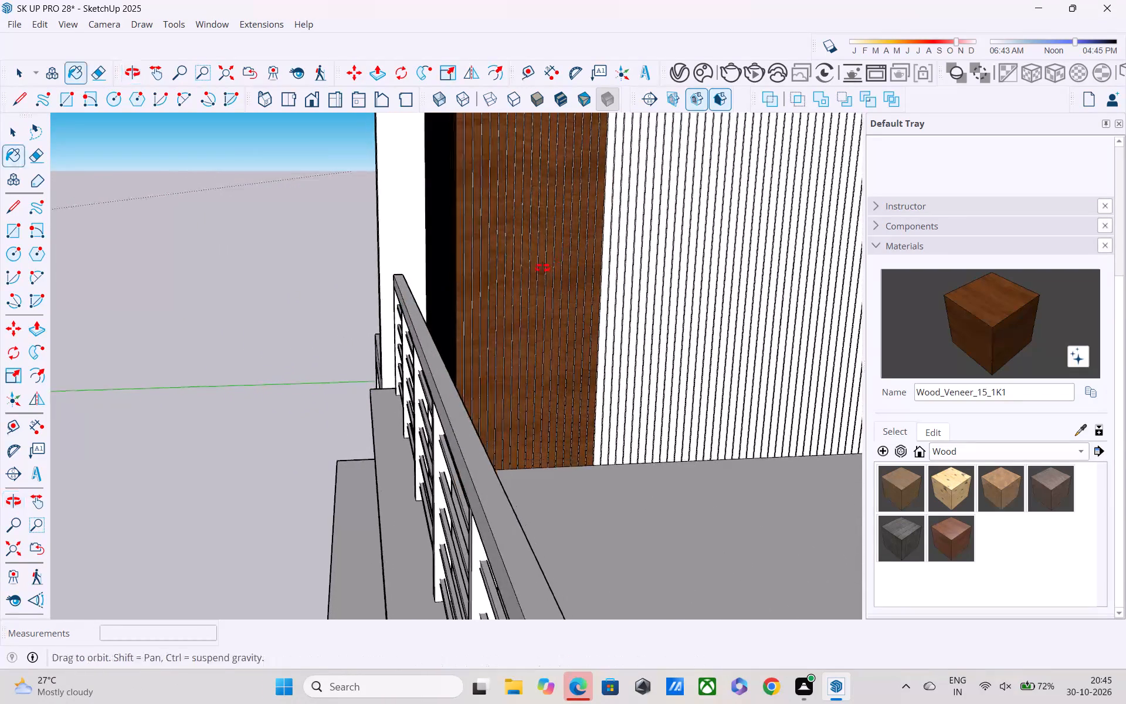
middle_click_drag(542, 268, 463, 268)
scroll(579, 268, "up", 9)
left_click(561, 236)
left_click(583, 259)
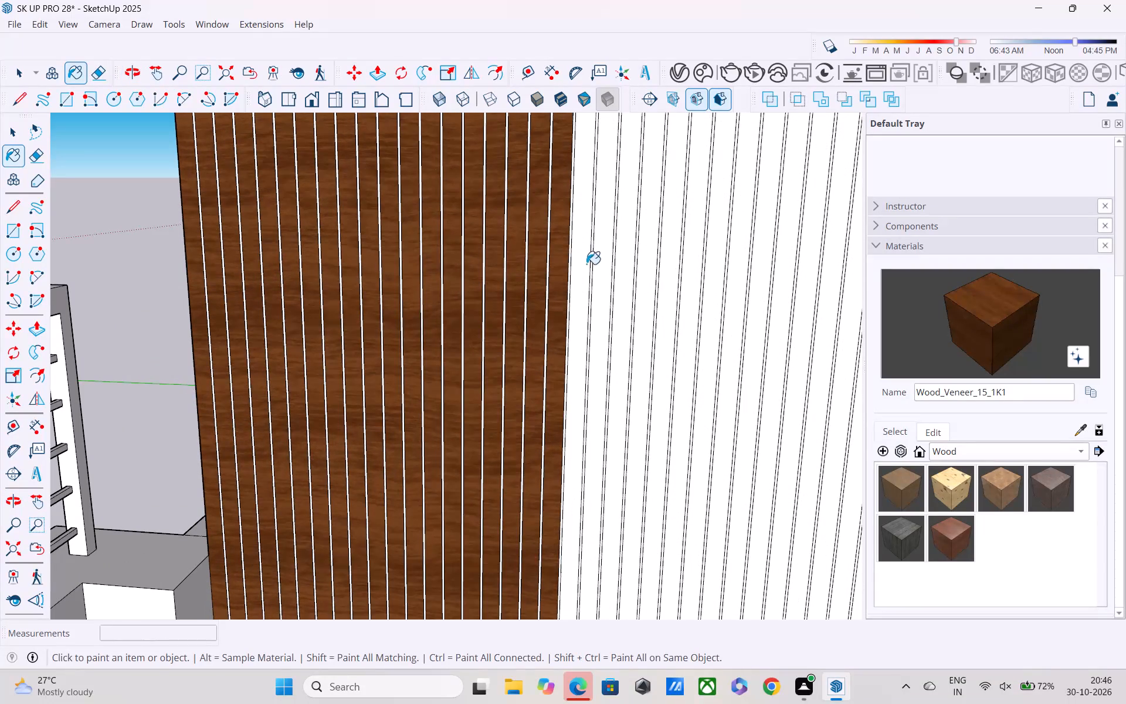
left_click(611, 283)
left_click(605, 271)
left_click(623, 295)
Extend the wood veneer over the next group of wide strips toward the door wall, keeping the thin gaps white.
middle_click_drag(628, 299, 521, 311)
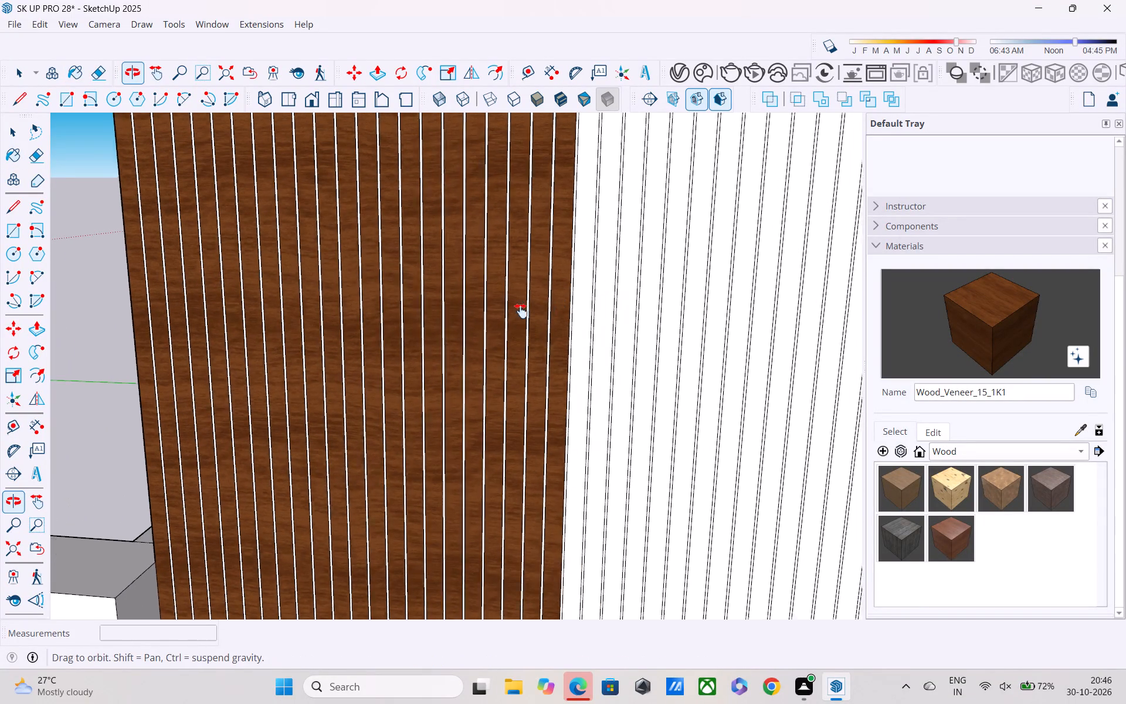
middle_click_drag(521, 311, 490, 313)
left_click(508, 321)
left_click(532, 338)
left_click(544, 343)
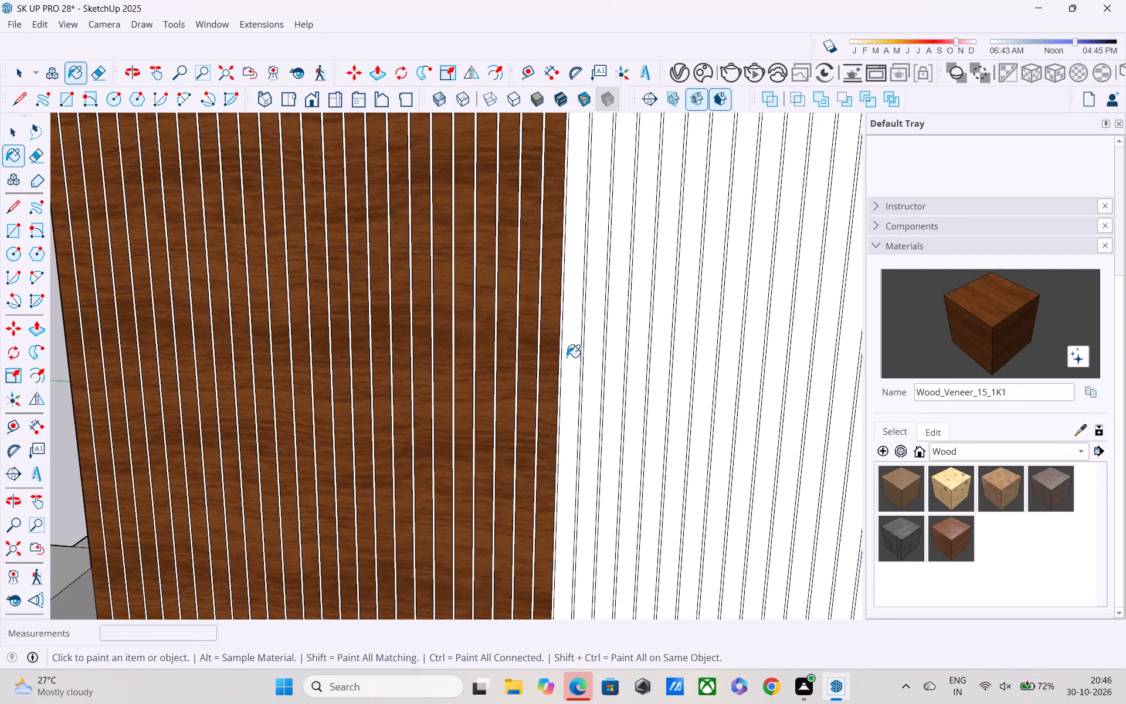
left_click(567, 357)
left_click(587, 366)
left_click(612, 376)
left_click(632, 384)
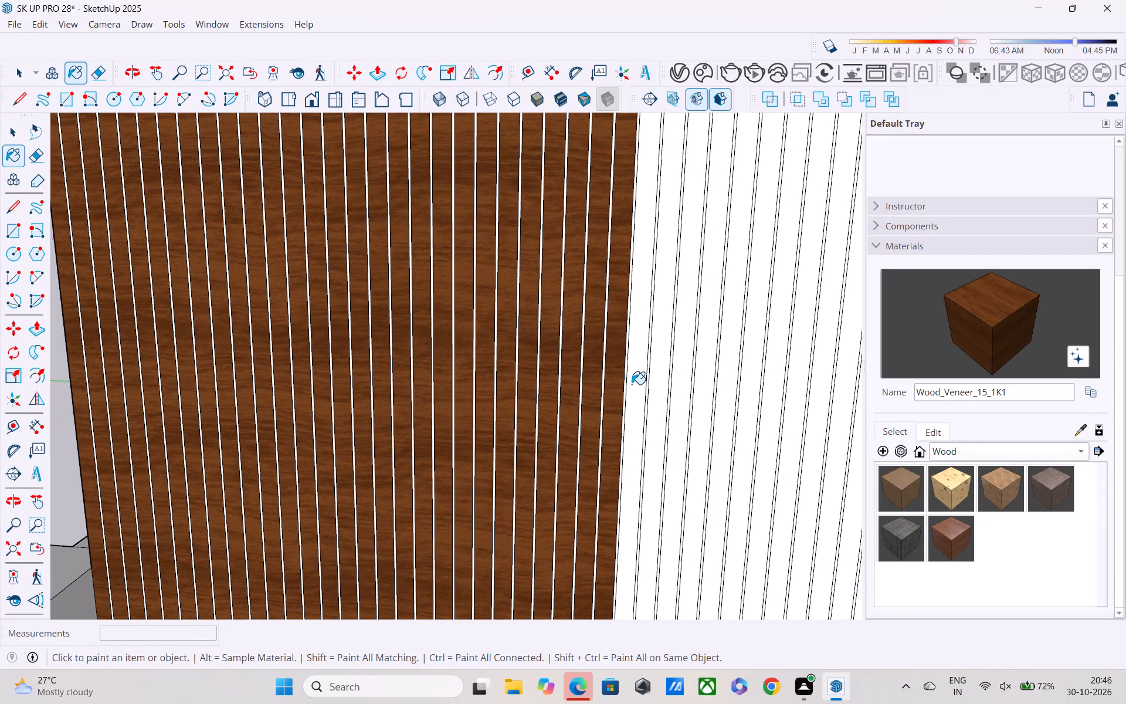
left_click(650, 394)
left_click(688, 398)
Paint the following wide strips along the terrace side wall with Wood_Veneer_15_1K1.
middle_click_drag(688, 398, 490, 333, "shift")
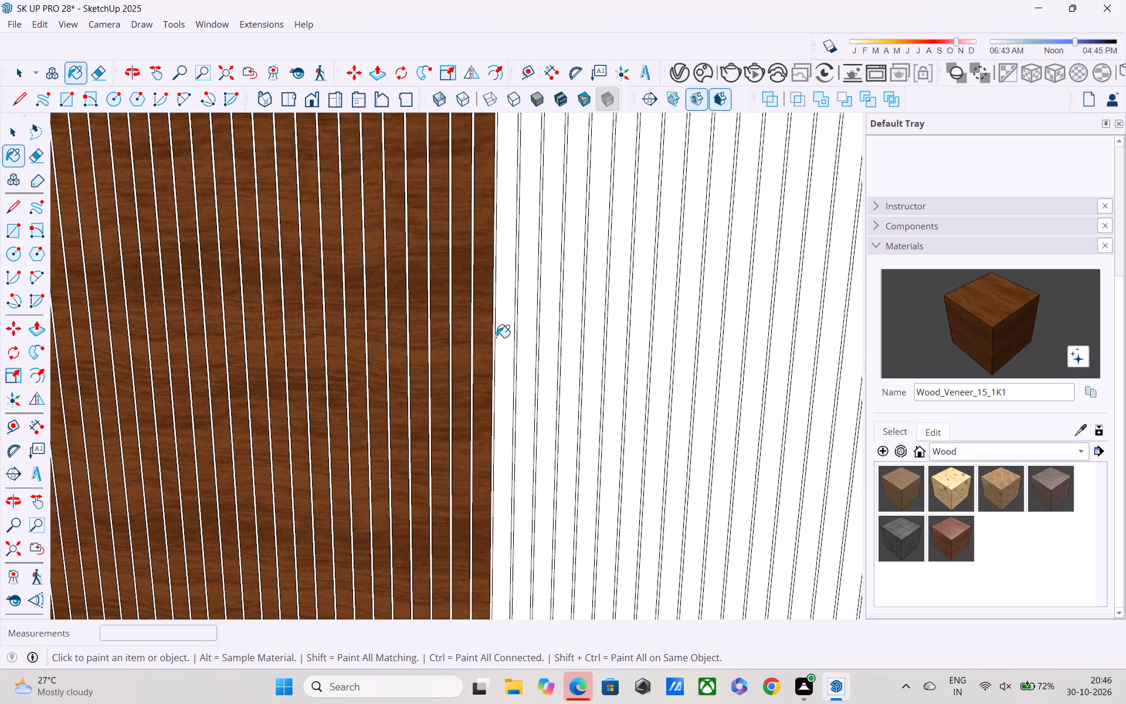
left_click(504, 342)
left_click(536, 365)
left_click(528, 348)
left_click(554, 368)
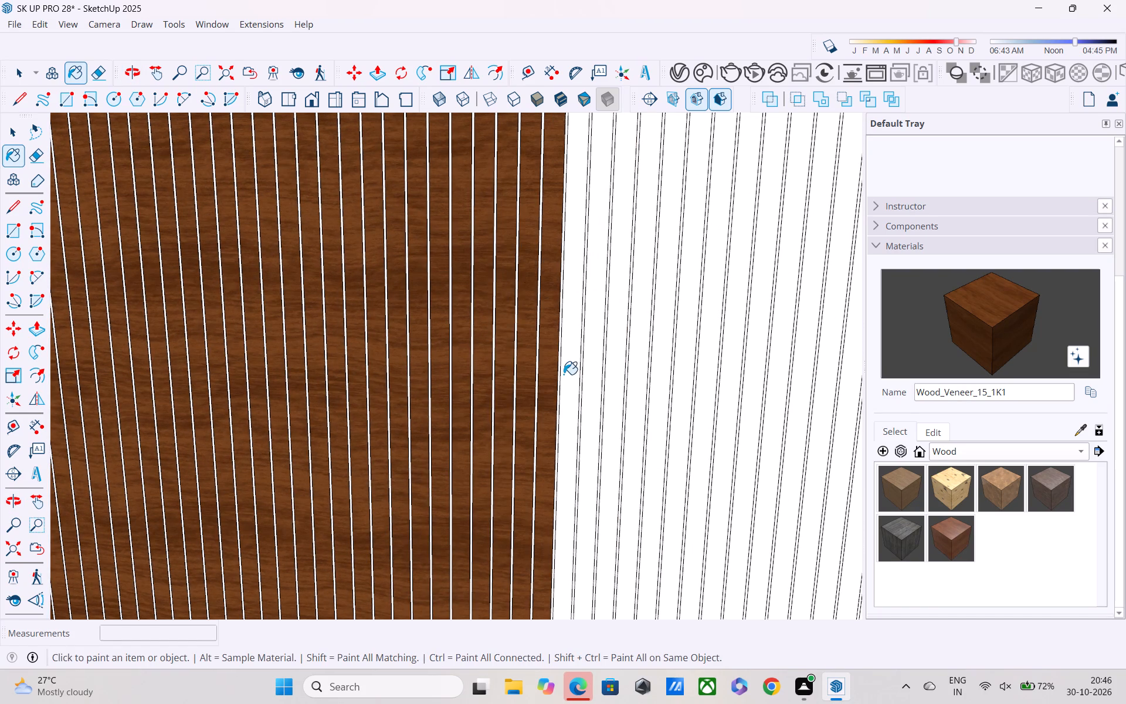
left_click(564, 374)
left_click(593, 380)
left_click(607, 384)
Paint another run of wide strips with the wood veneer, continuing from the painted edge toward the door wall.
middle_click_drag(621, 391, 534, 376, "shift")
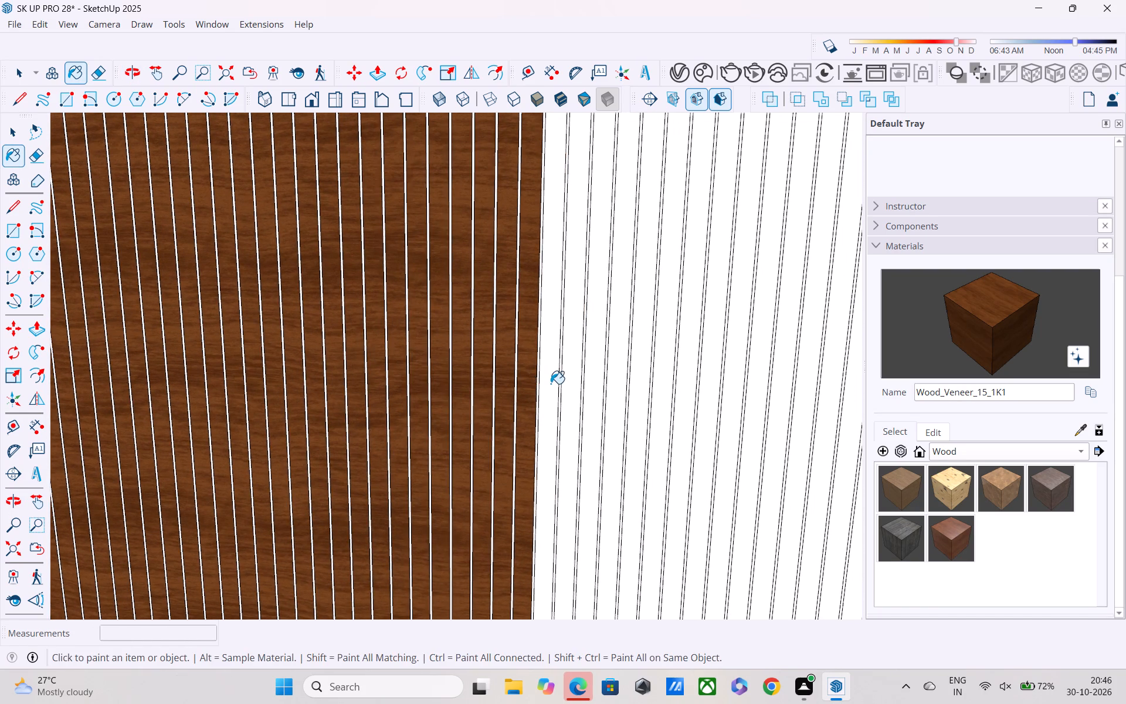
left_click(551, 384)
left_click(576, 387)
left_click(594, 392)
left_click(622, 370)
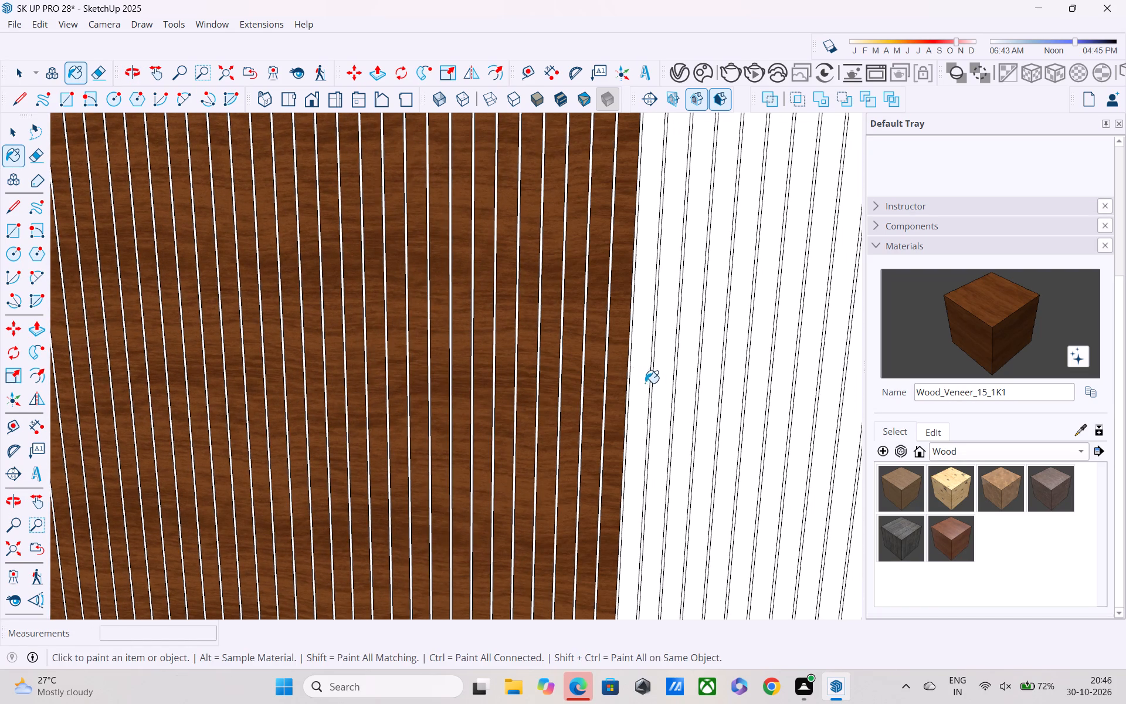
left_click(647, 372)
left_click(656, 377)
left_click(684, 361)
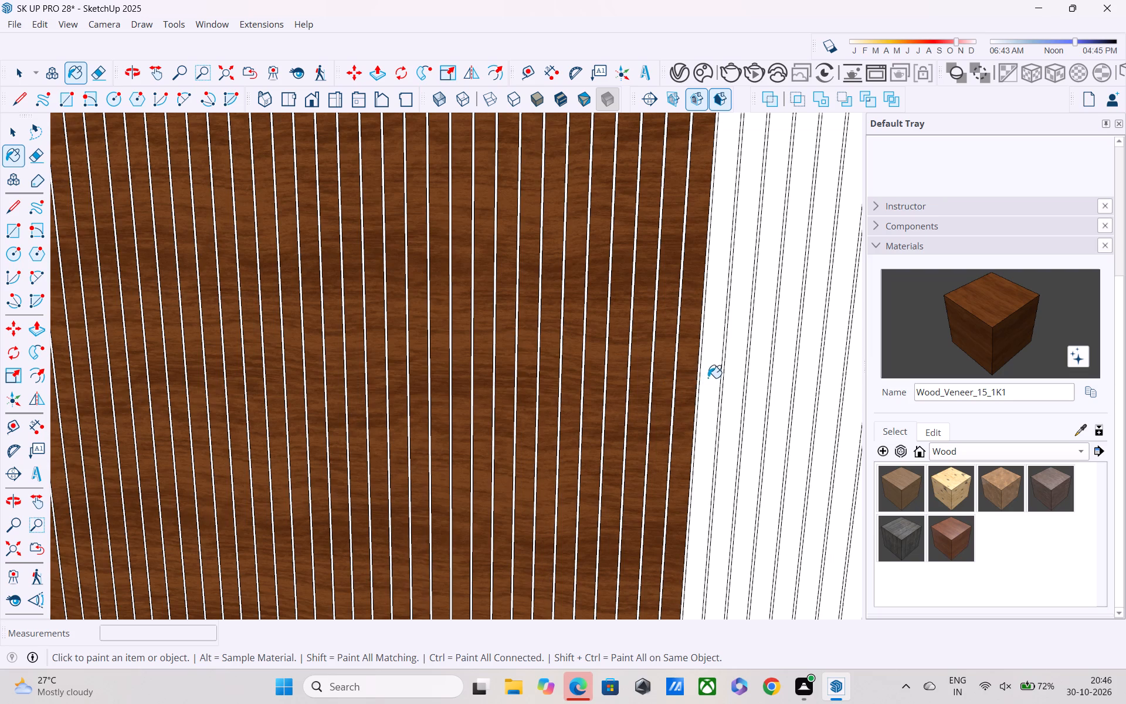
left_click(708, 377)
left_click(733, 394)
Paint five more wide strips with Wood_Veneer_15_1K1, bringing the veneer to about the middle of the side wall.
middle_click_drag(730, 391, 328, 410)
scroll(327, 410, "down", 5)
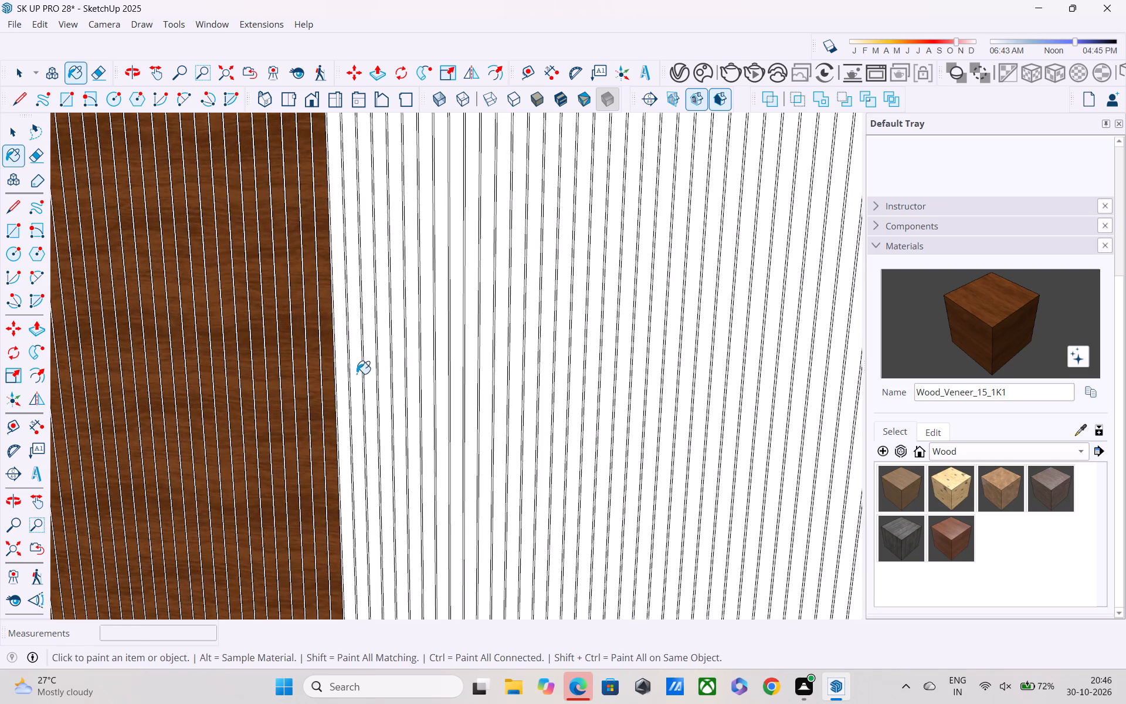
left_click(342, 344)
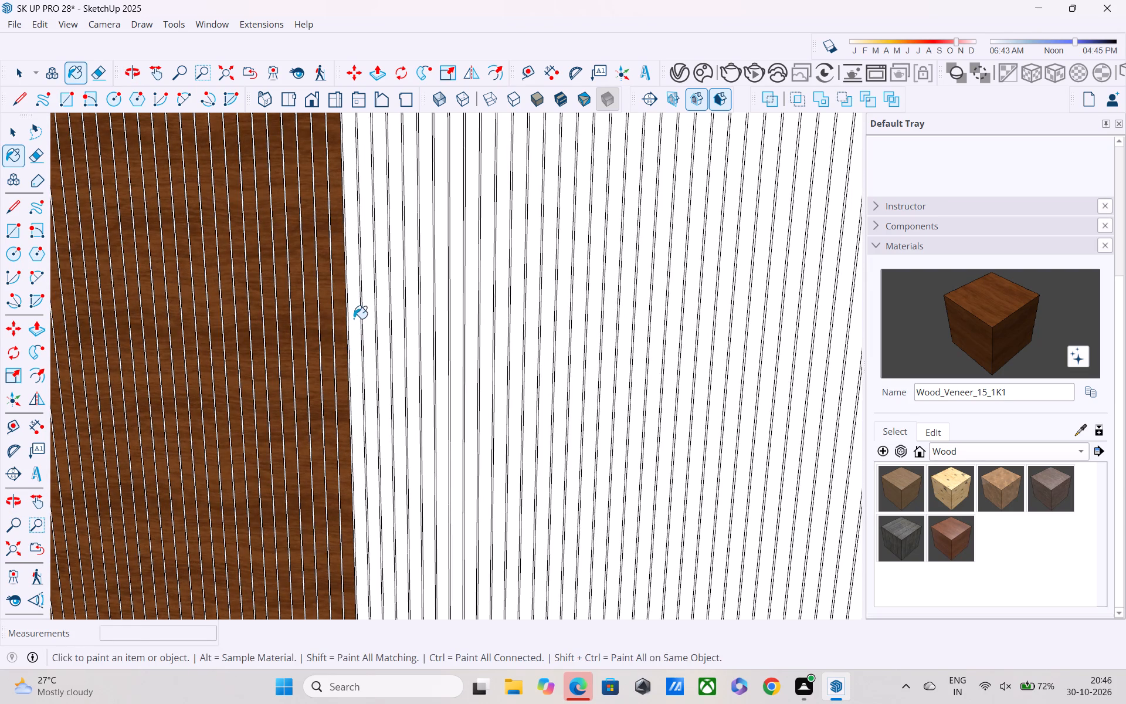
left_click(354, 318)
left_click(367, 329)
left_click(379, 339)
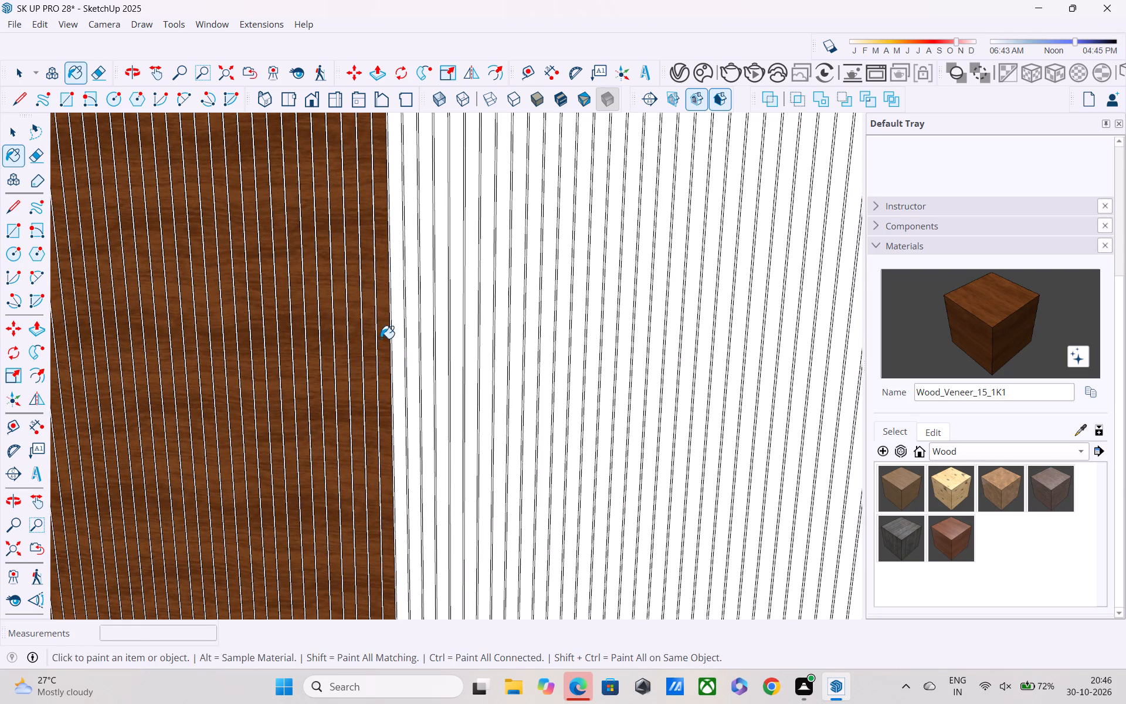
left_click(403, 342)
scroll(401, 340, "down", 11)
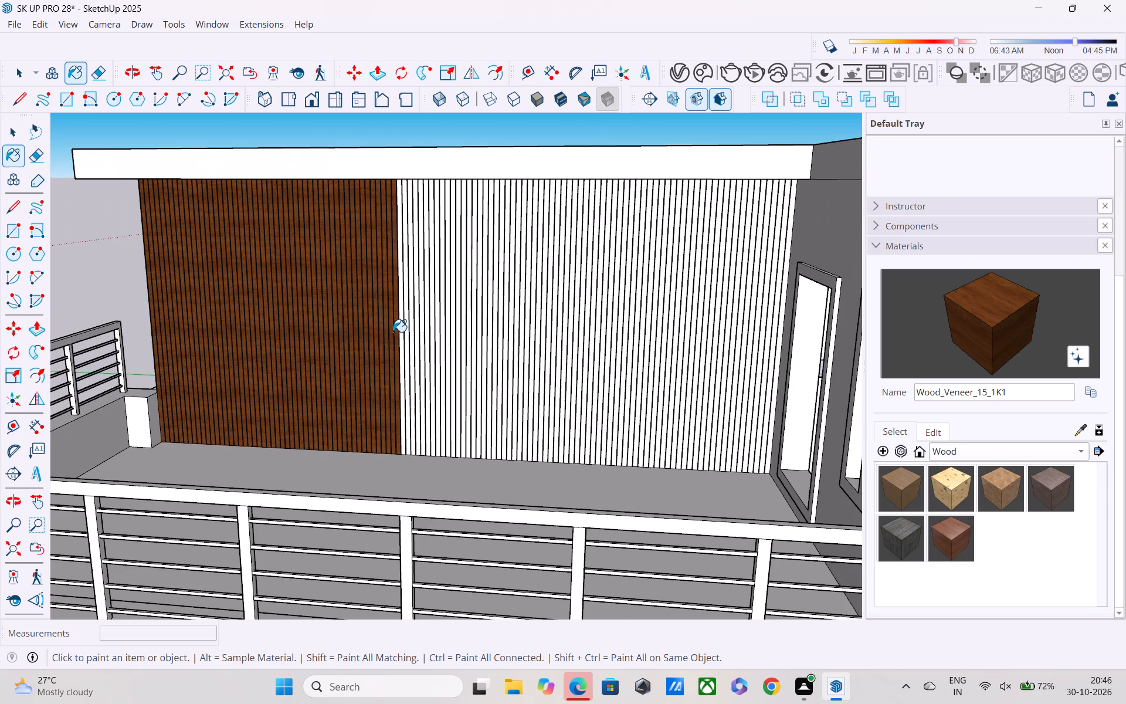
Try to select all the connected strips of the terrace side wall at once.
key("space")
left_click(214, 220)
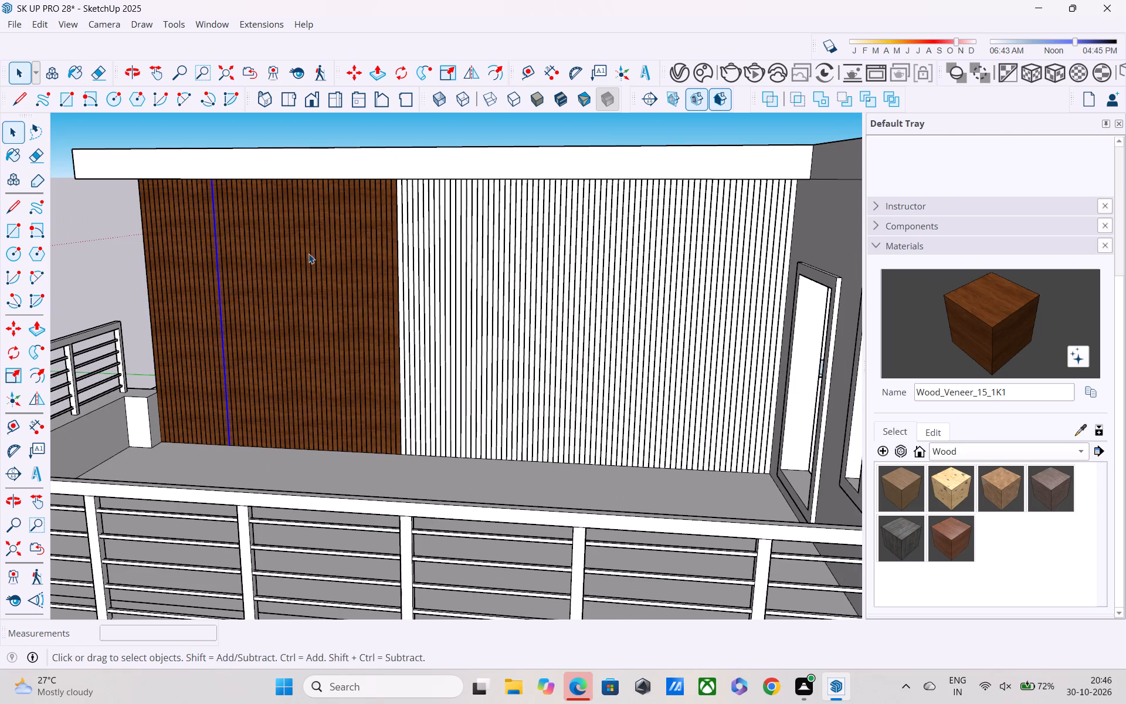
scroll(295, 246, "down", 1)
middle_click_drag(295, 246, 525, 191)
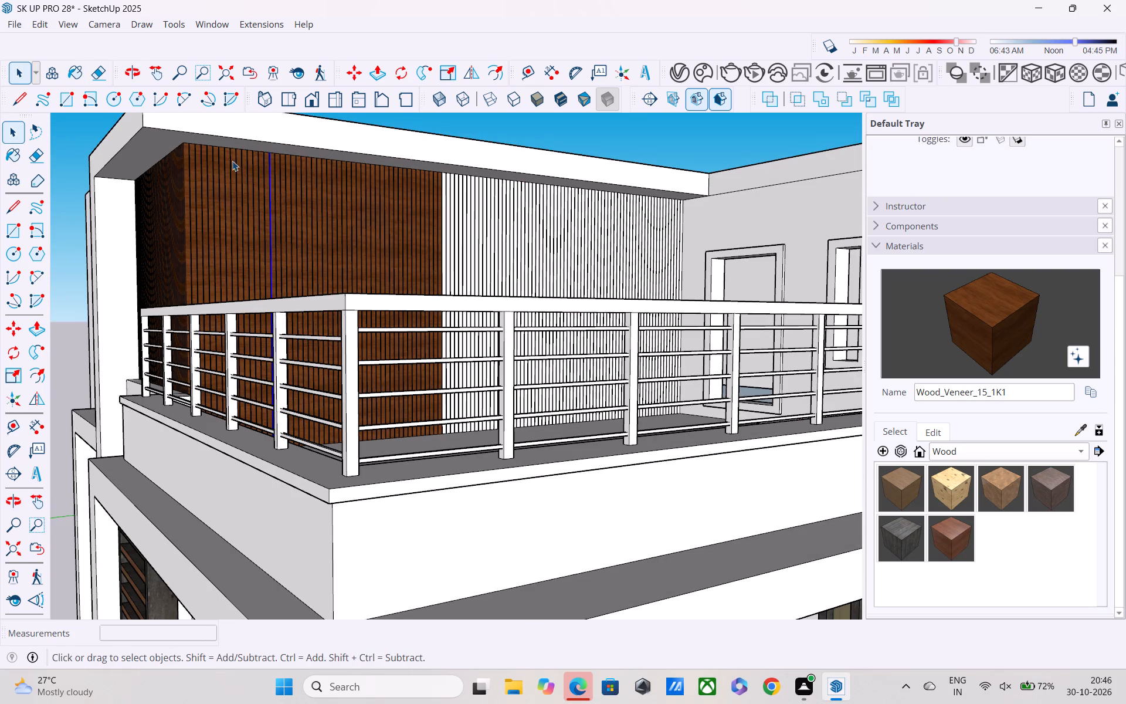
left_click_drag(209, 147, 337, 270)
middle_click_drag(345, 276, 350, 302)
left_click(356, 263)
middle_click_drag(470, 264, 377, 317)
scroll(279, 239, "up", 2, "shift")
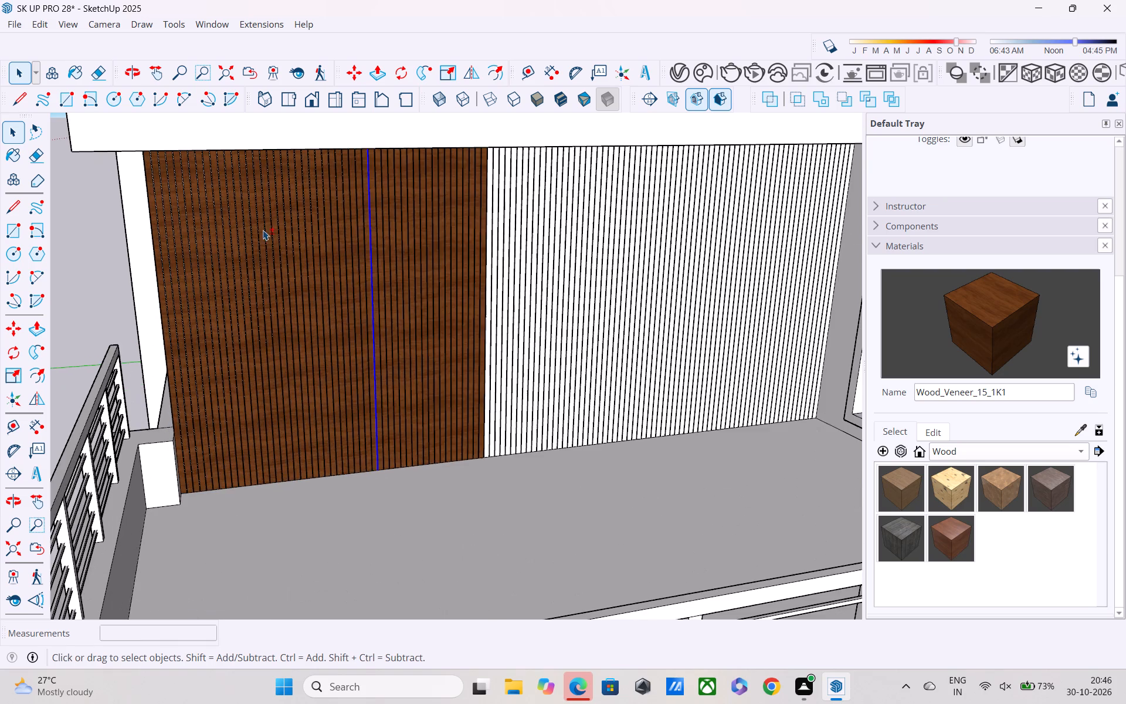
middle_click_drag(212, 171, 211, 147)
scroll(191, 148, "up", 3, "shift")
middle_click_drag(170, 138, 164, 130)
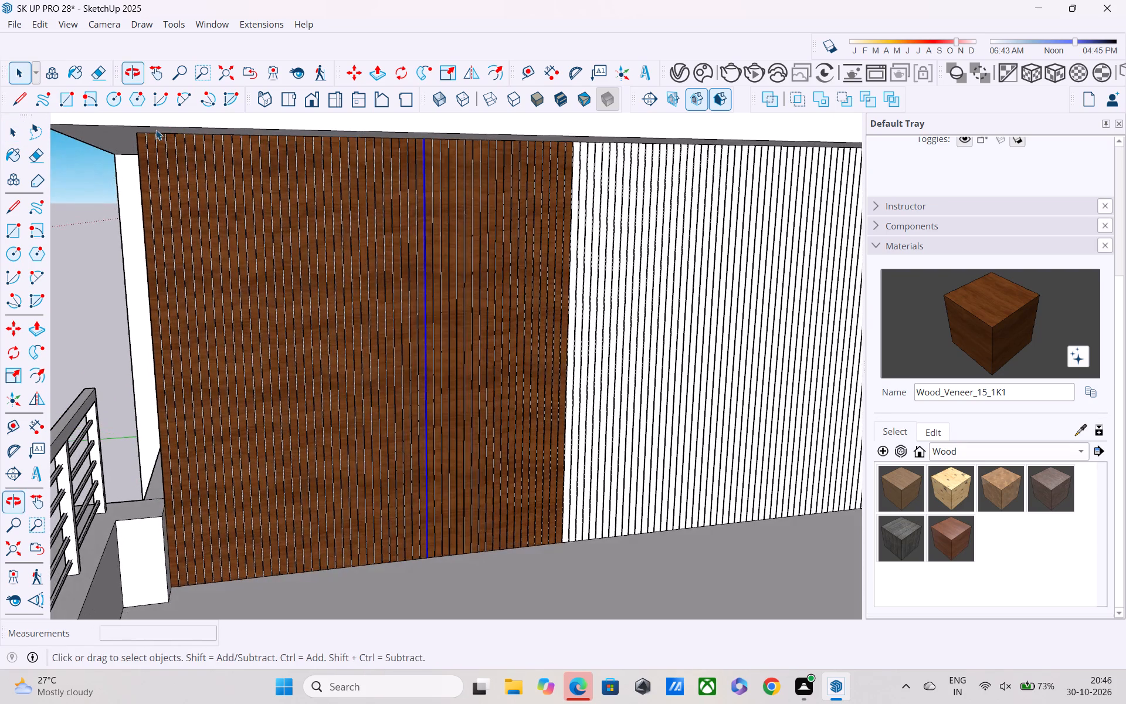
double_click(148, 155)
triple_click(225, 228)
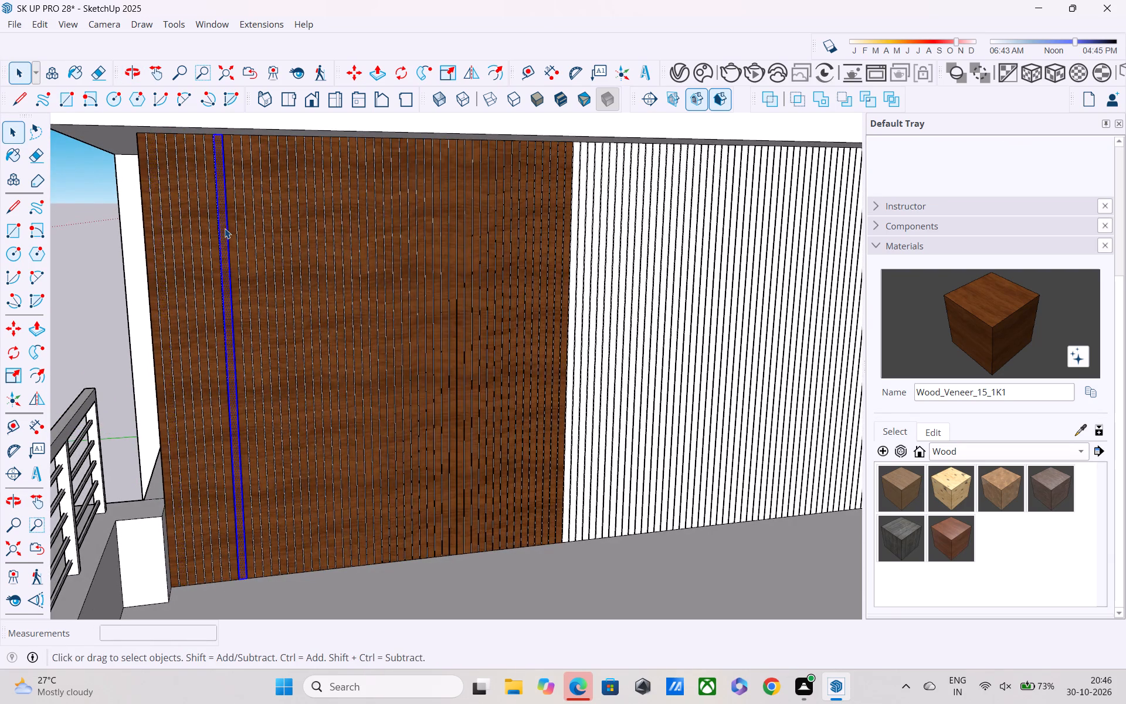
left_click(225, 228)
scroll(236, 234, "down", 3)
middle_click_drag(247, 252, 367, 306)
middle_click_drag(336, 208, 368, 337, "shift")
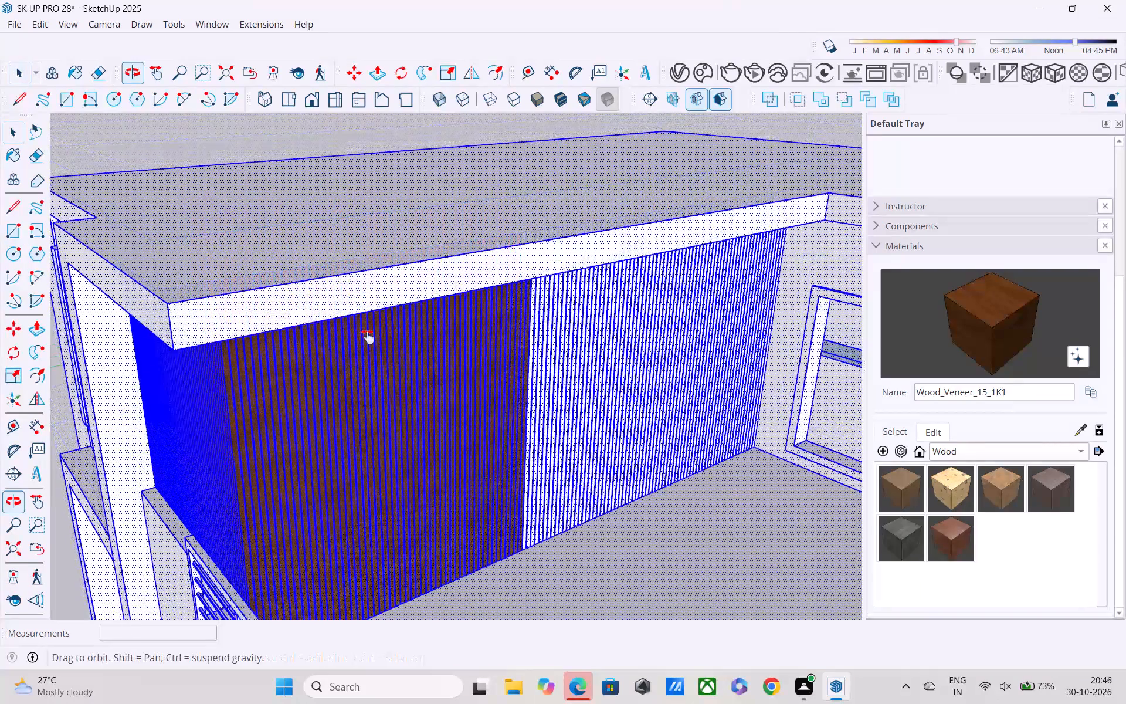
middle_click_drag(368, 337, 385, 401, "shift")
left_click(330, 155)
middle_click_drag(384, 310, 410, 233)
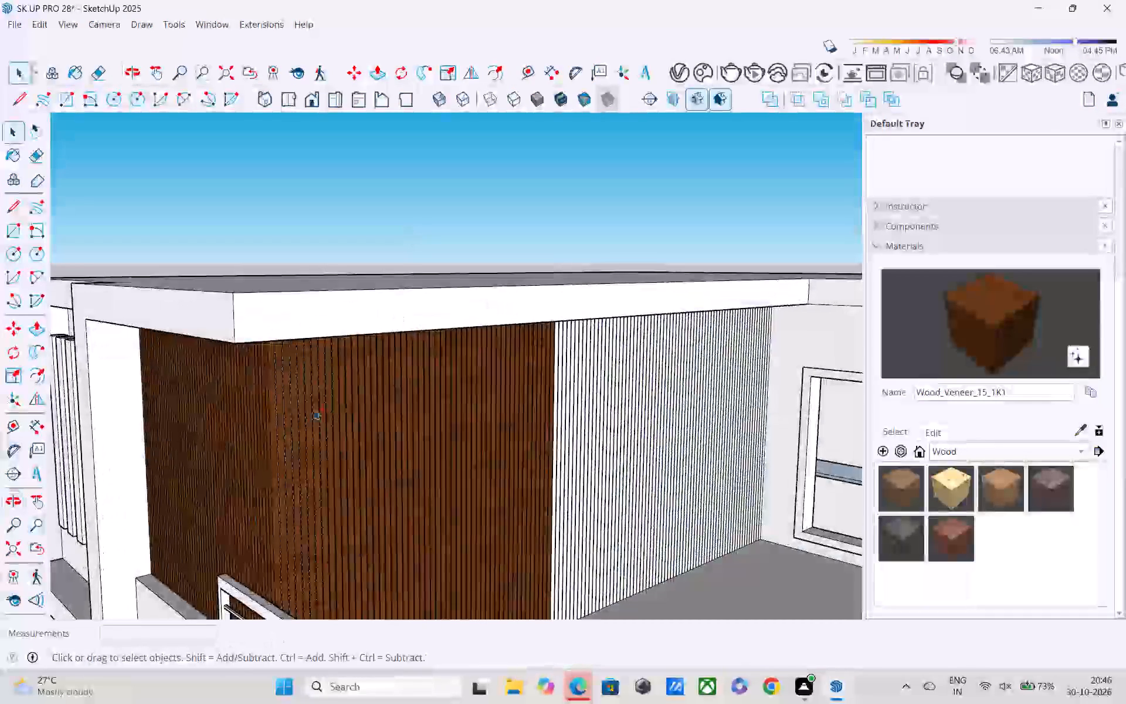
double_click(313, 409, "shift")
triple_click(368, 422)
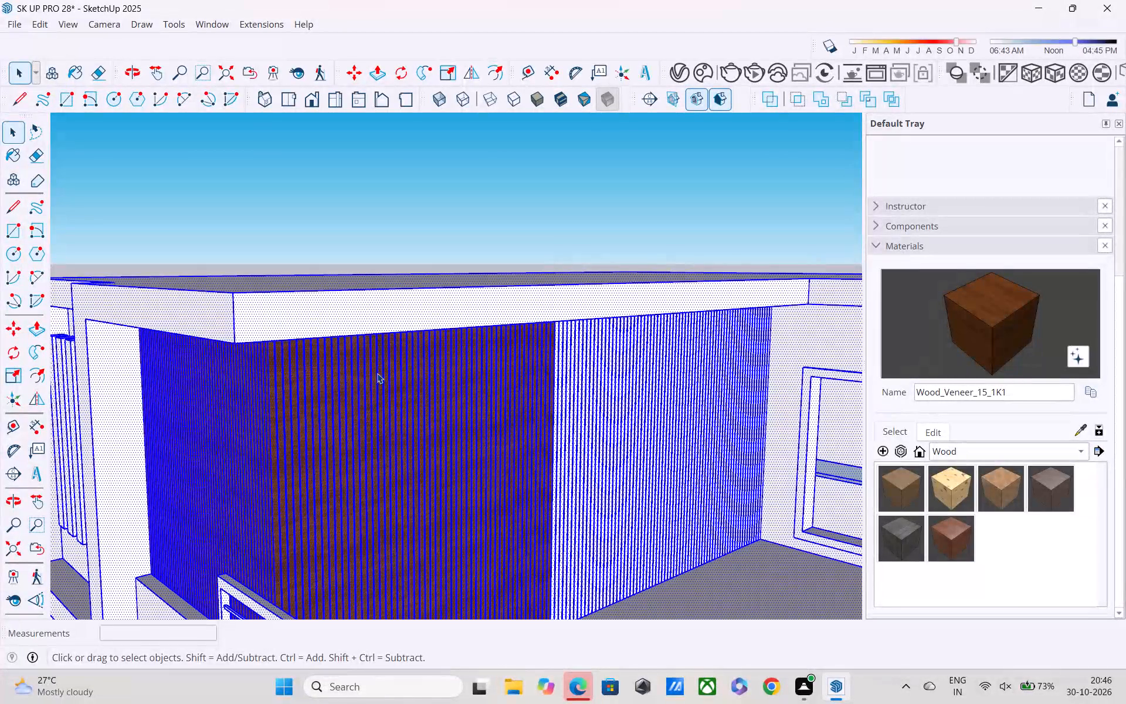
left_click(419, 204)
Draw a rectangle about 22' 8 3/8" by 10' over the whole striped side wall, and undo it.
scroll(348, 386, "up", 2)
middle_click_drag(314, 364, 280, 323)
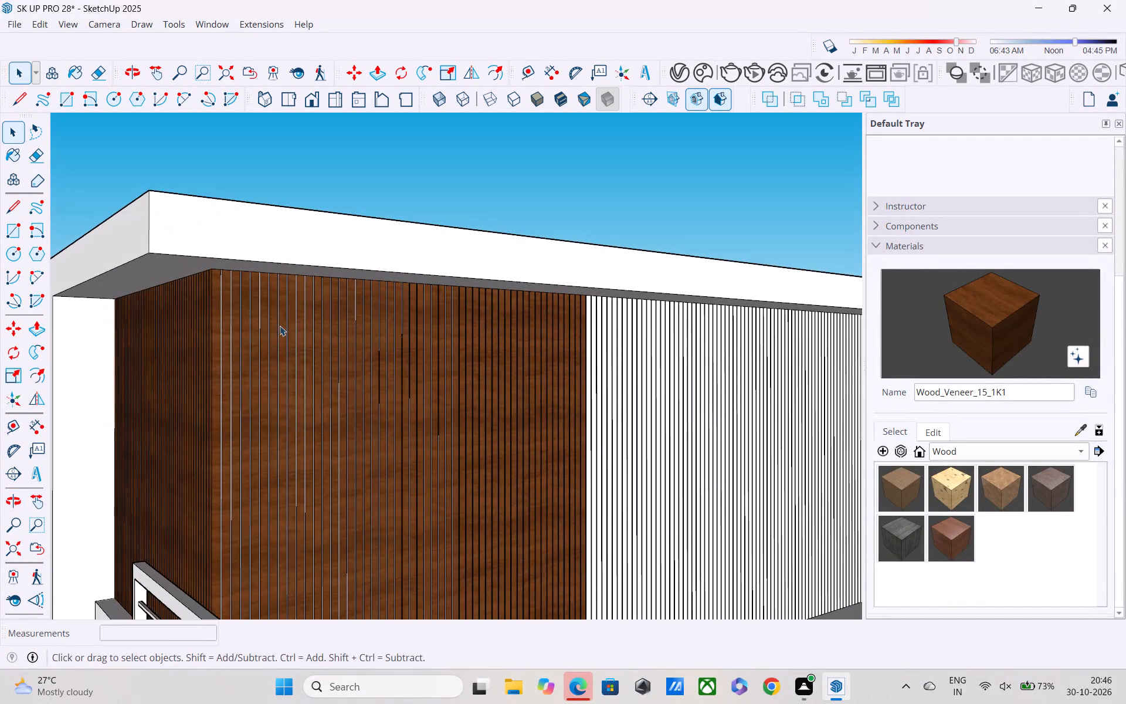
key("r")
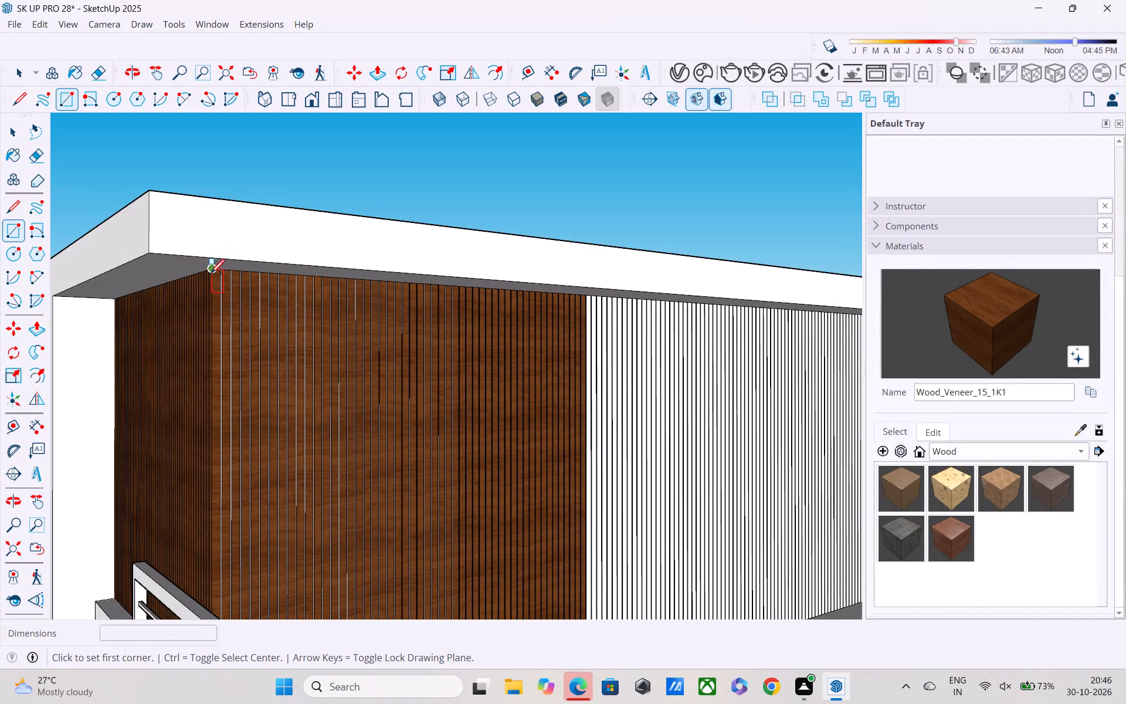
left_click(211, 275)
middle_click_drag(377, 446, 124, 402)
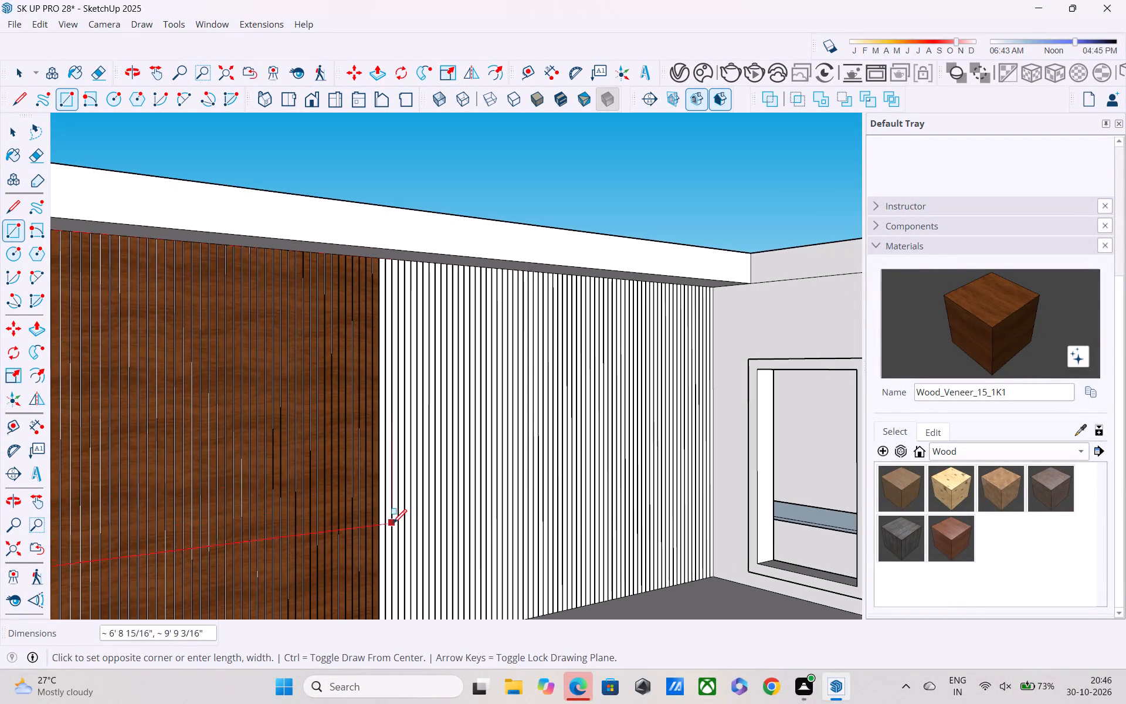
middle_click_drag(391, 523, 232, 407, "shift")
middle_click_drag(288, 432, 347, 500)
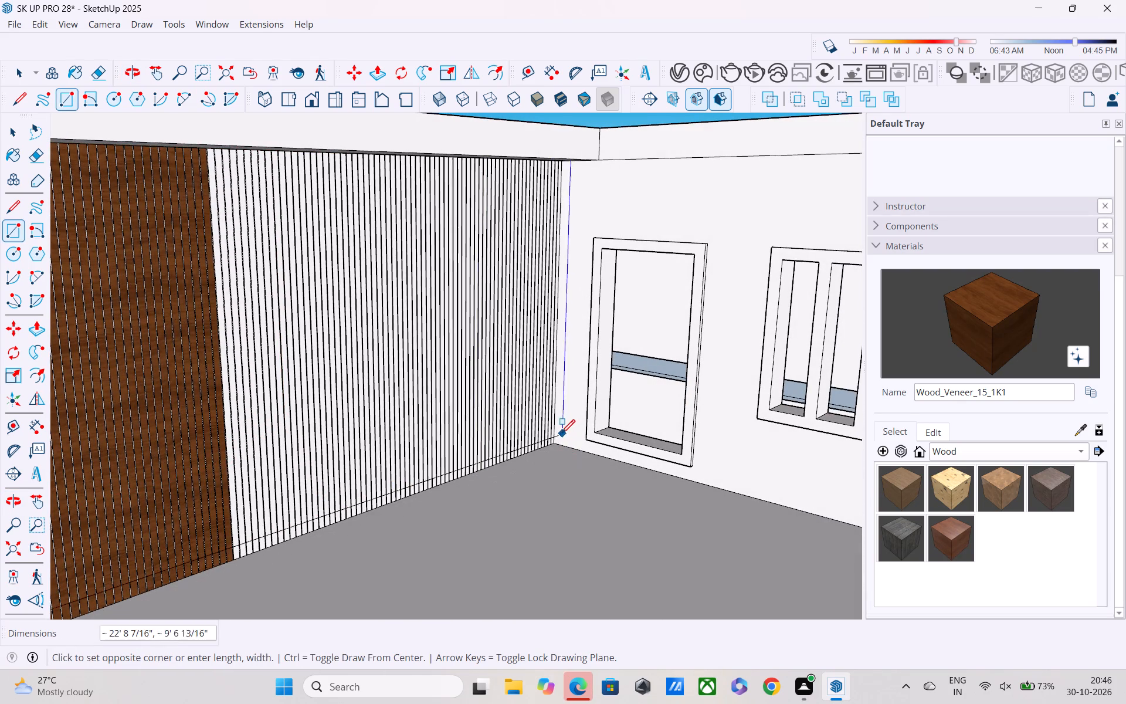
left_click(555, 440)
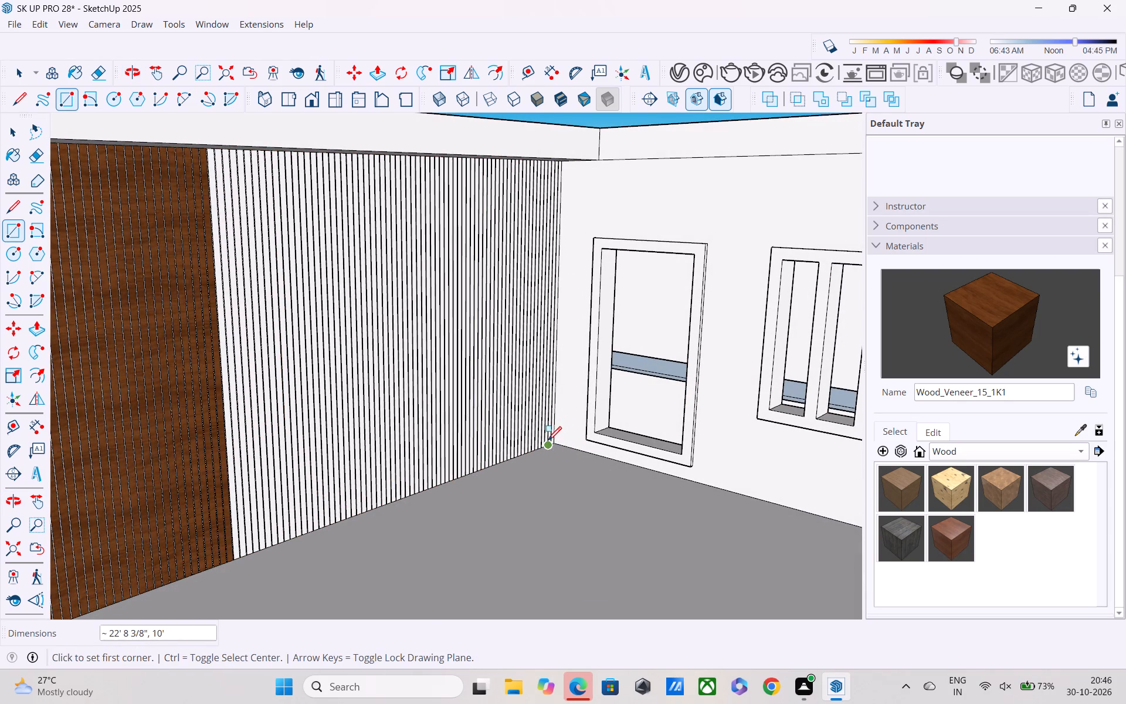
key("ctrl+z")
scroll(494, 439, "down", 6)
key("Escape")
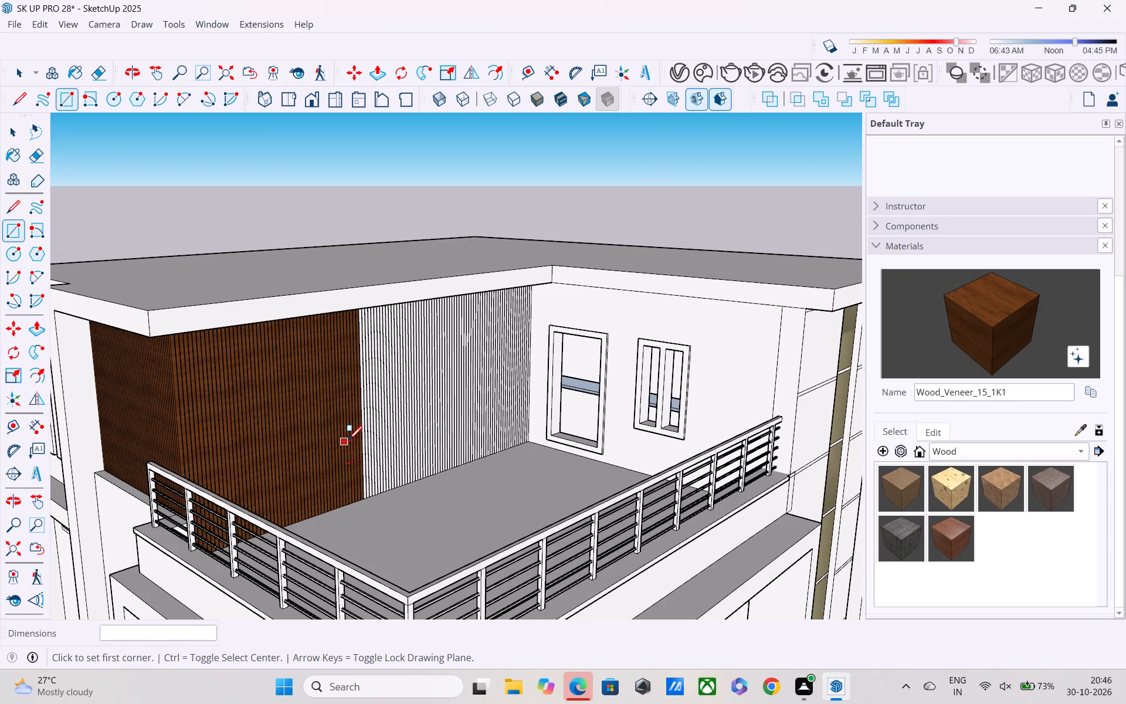
Resume painting with Wood_Veneer_15_1K1 on the wide strips just past the middle of the side wall, leaving the thin gaps white.
left_click(976, 313)
scroll(459, 371, "up", 7)
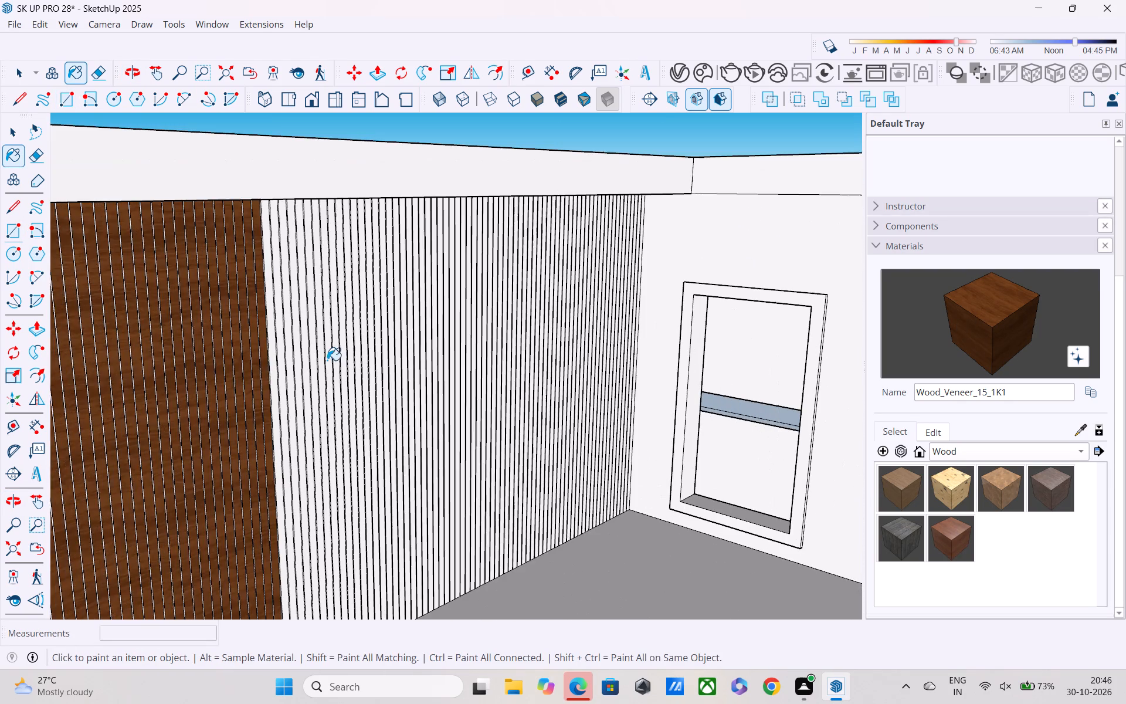
scroll(327, 360, "up", 1)
left_click(269, 336)
left_click(277, 344)
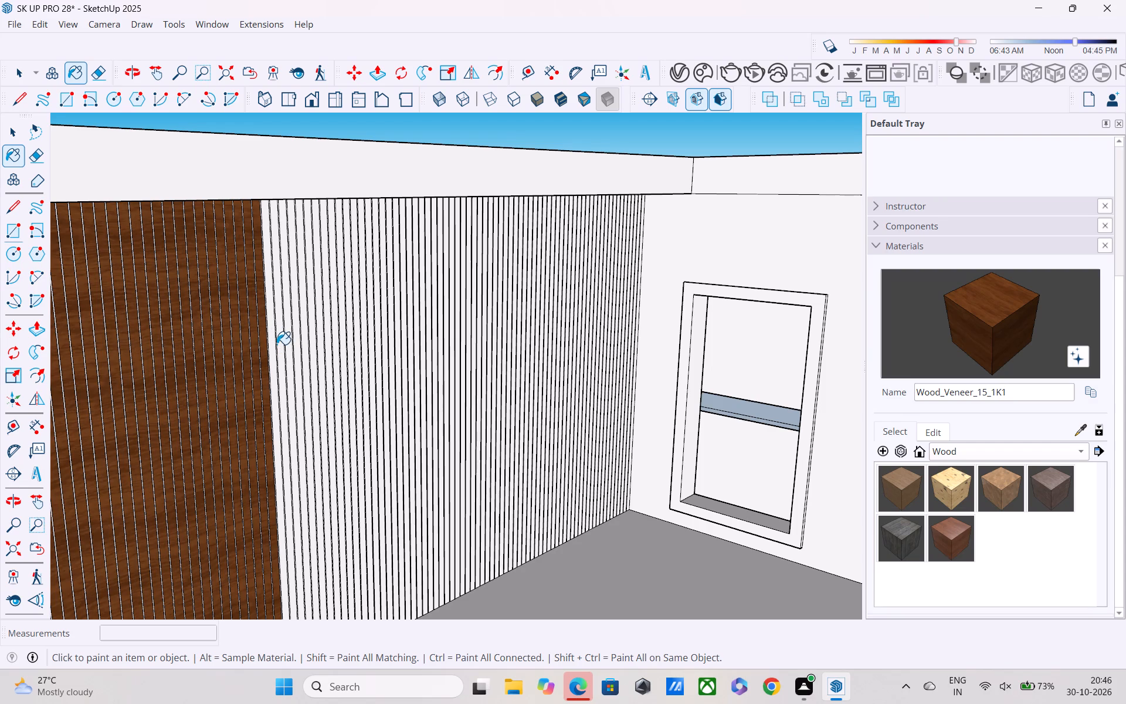
key("ctrl+z")
left_click(270, 331)
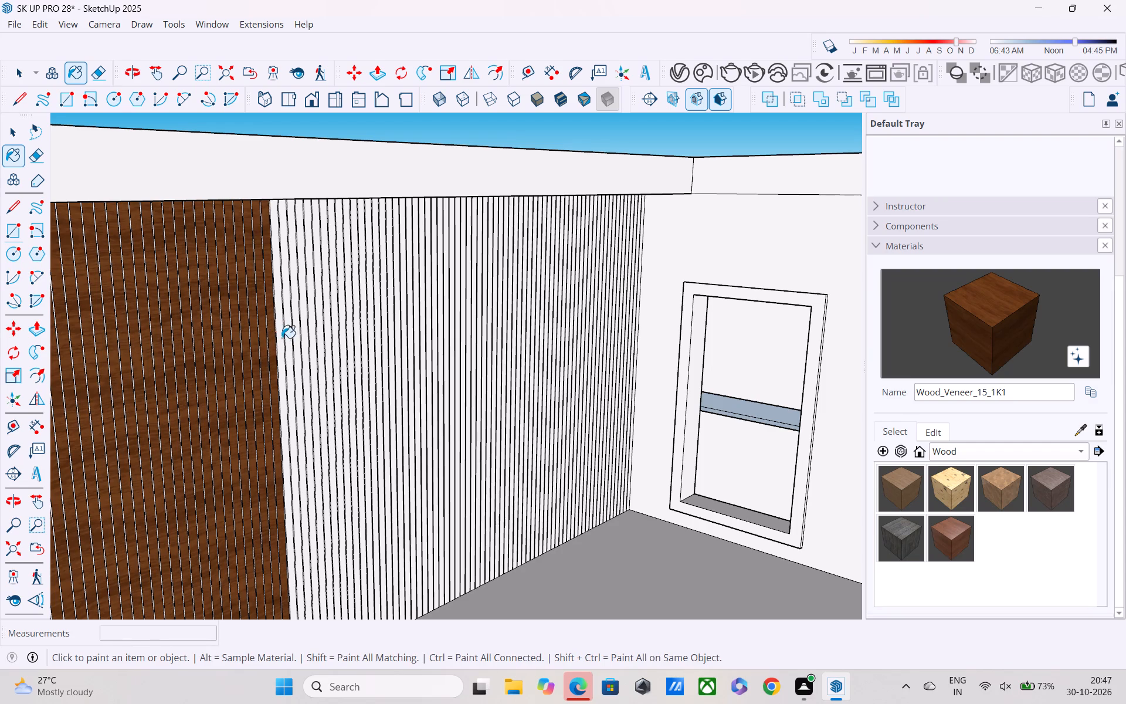
left_click(280, 332)
left_click(289, 347)
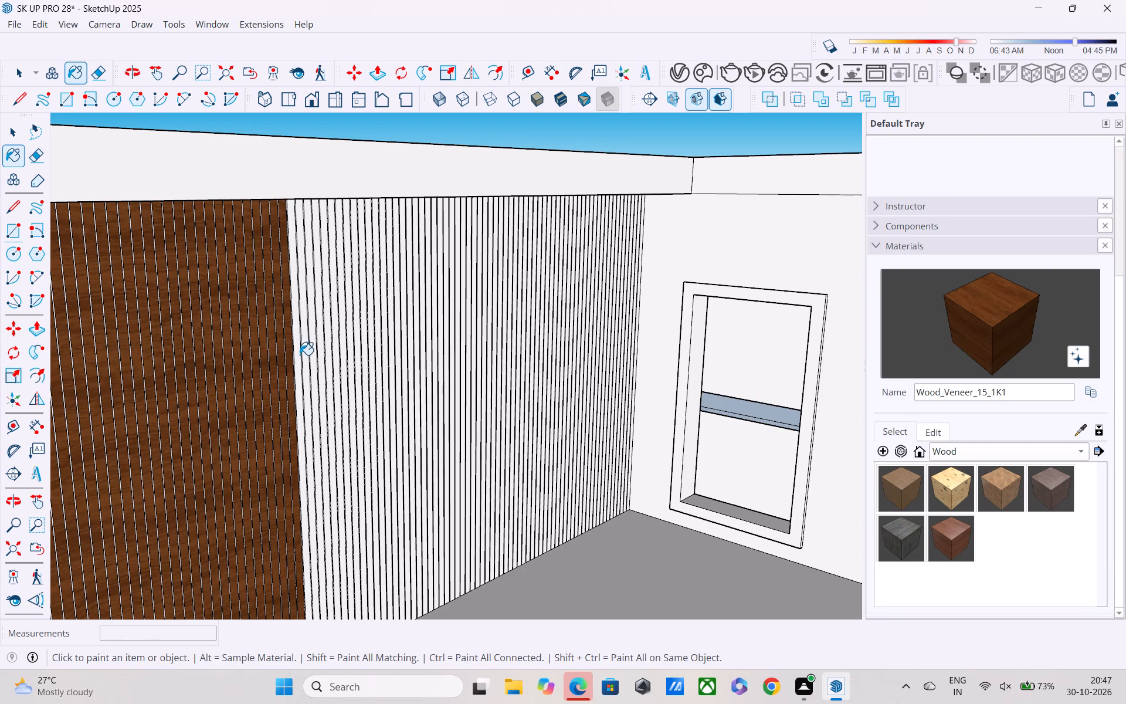
left_click(300, 355)
left_click(307, 357)
left_click(314, 360)
left_click(326, 364)
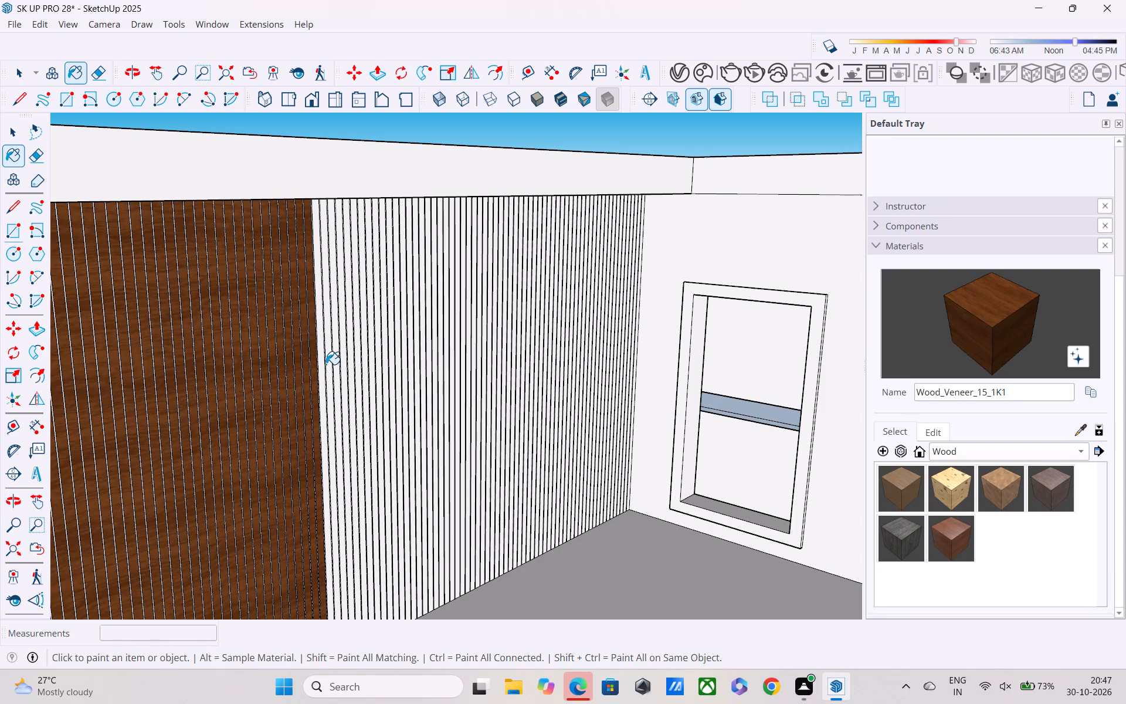
left_click(321, 351)
left_click(329, 362)
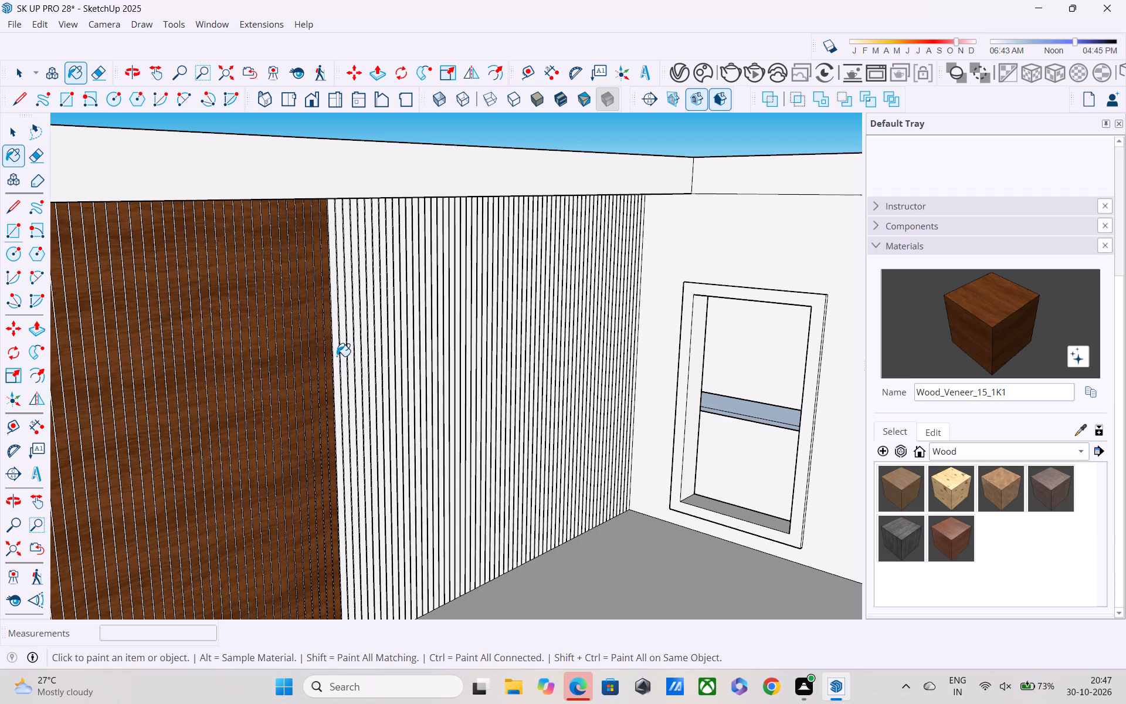
left_click(337, 356)
Extend Wood_Veneer_15_1K1 strip by strip from the painted edge over the next wide strips toward the door wall.
scroll(347, 360, "up", 8)
left_click(340, 337)
left_click(361, 359)
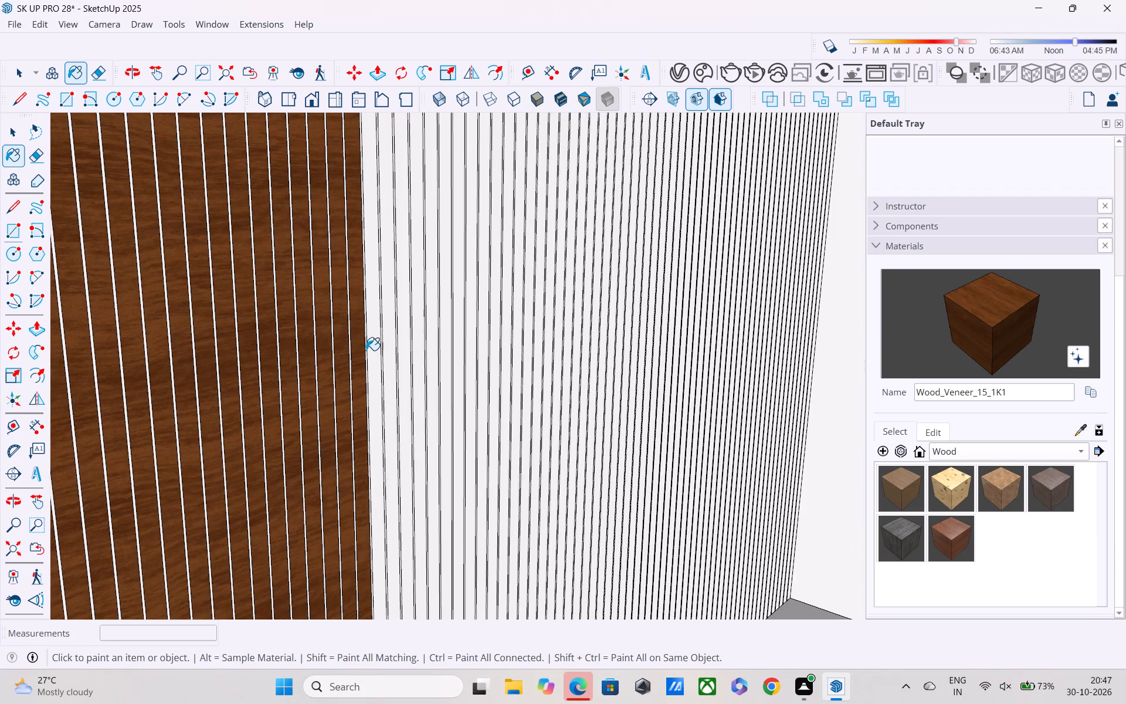
left_click(370, 348)
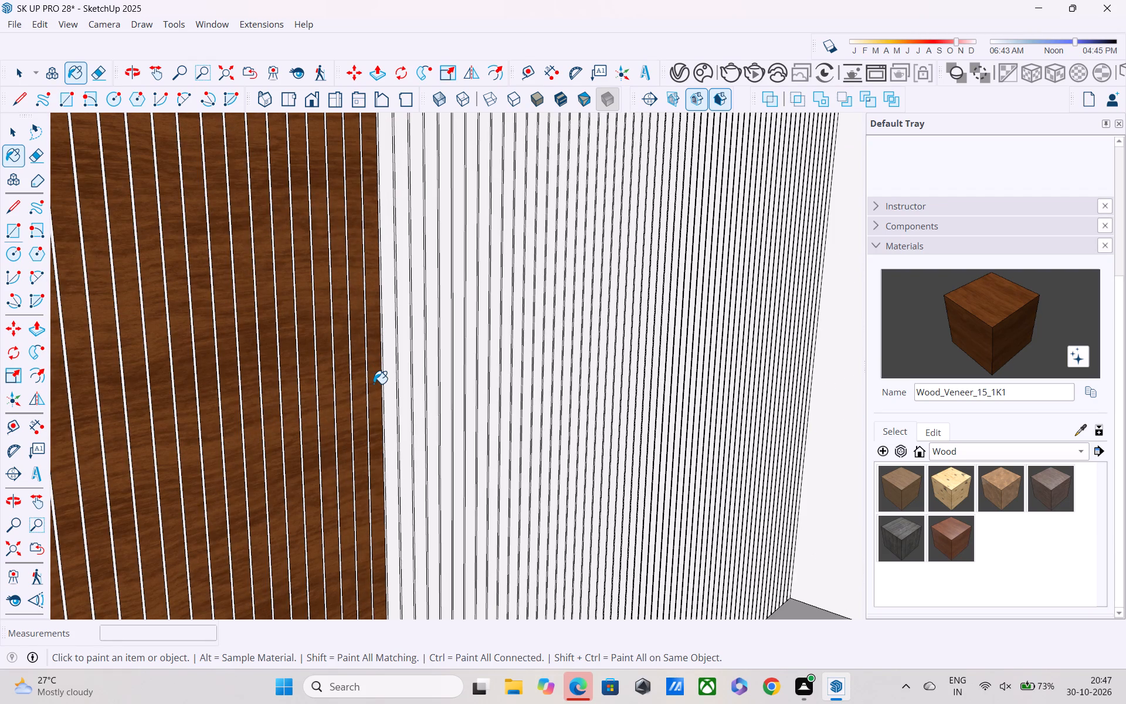
scroll(386, 304, "up", 4)
left_click(386, 304)
left_click(408, 304)
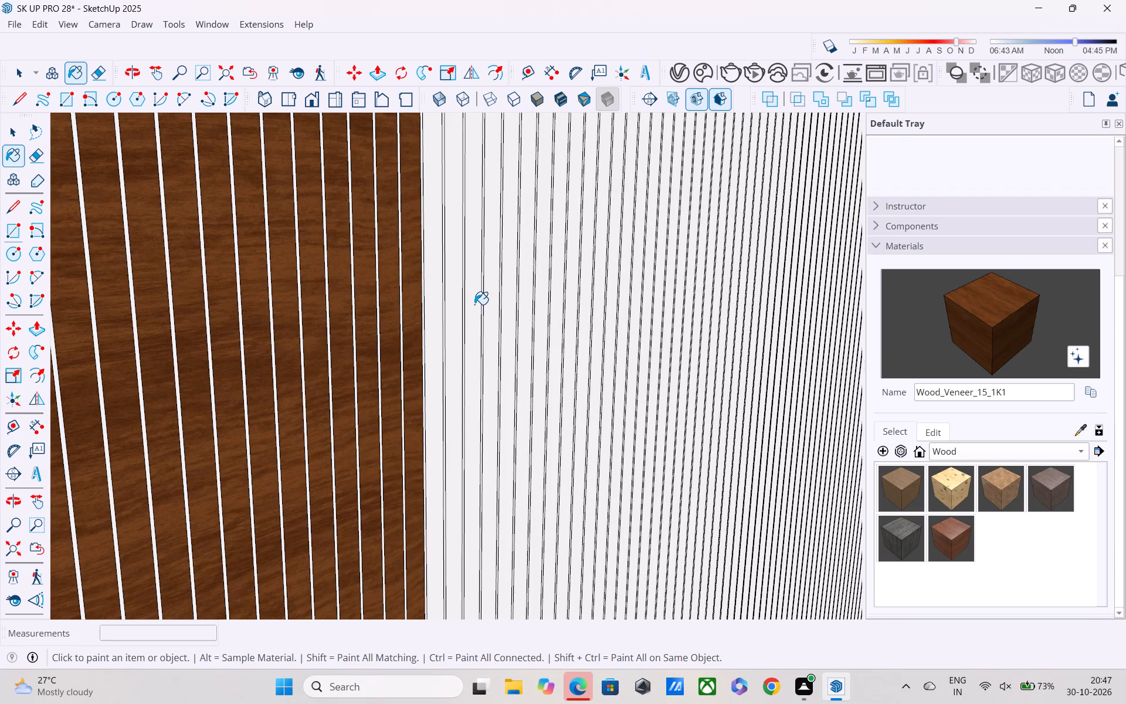
left_click(436, 216)
left_click(450, 233)
left_click(468, 247)
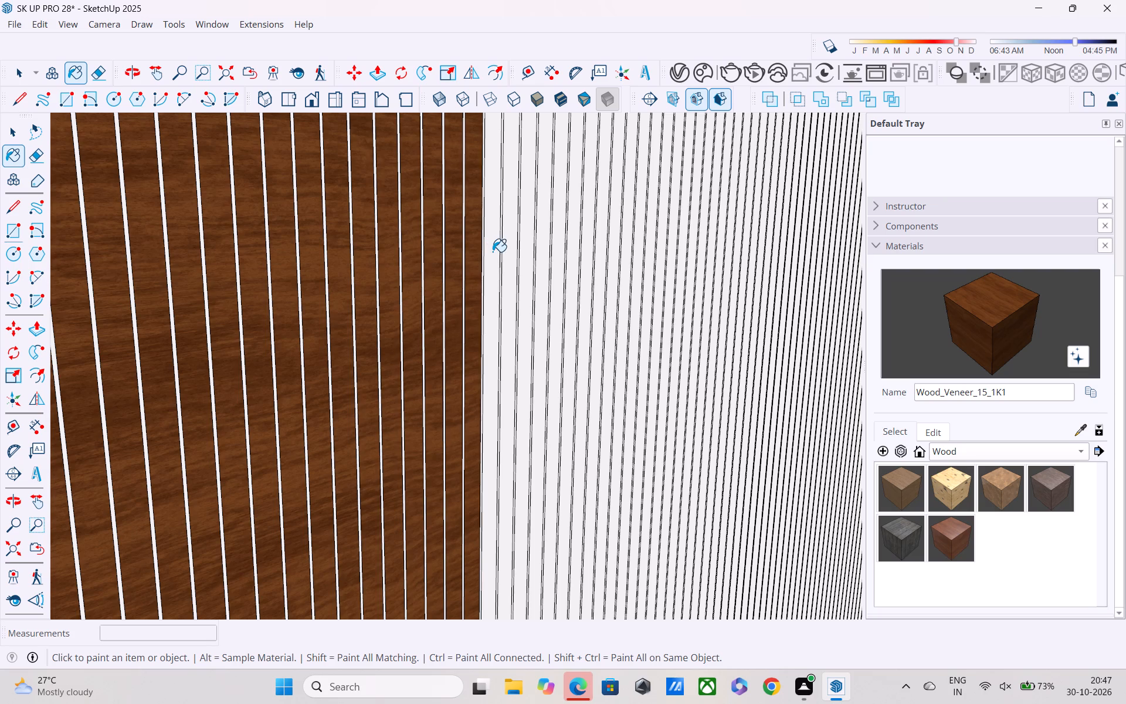
left_click(495, 251)
left_click(514, 223)
left_click(523, 237)
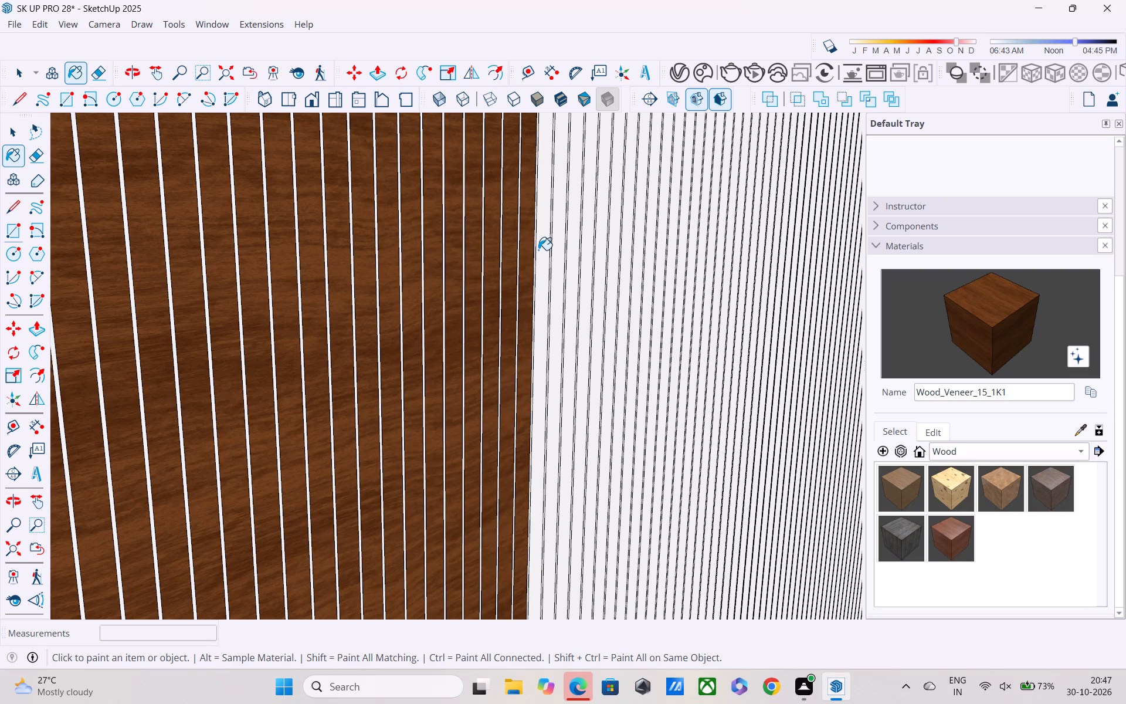
left_click(538, 249)
Paint the next run of wide side-wall strips with Wood_Veneer_15_1K1, skipping the thin gaps between them.
middle_click_drag(560, 259, 522, 323, "shift")
left_click(532, 266)
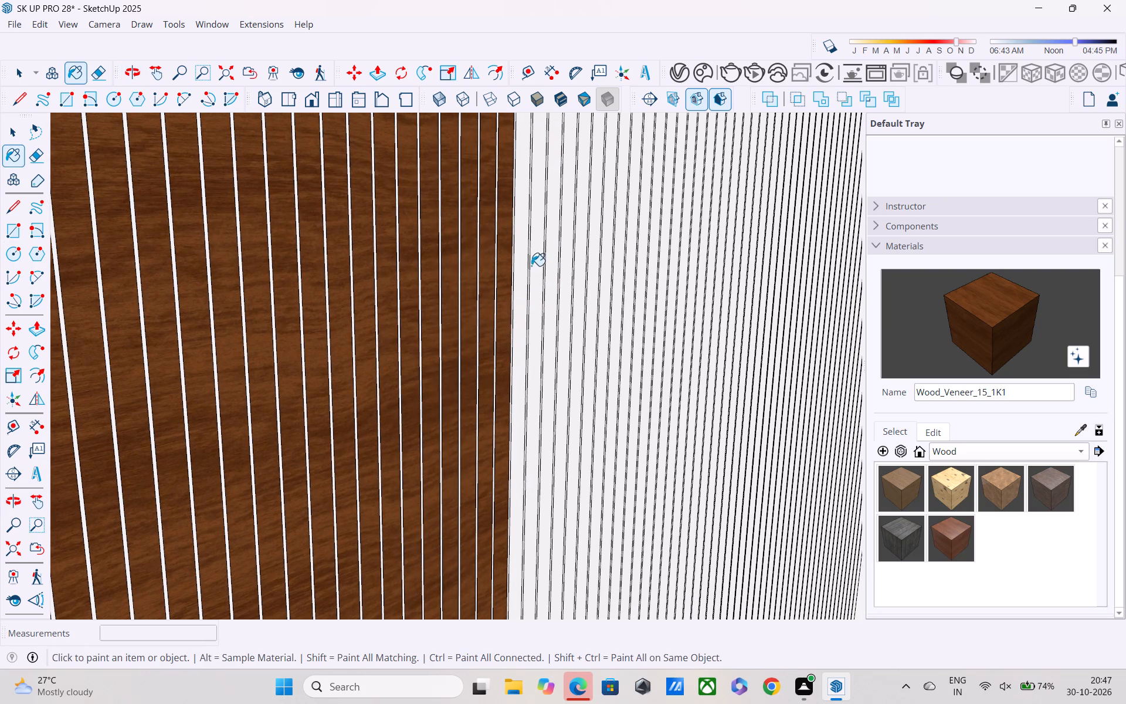
left_click(521, 263)
left_click(548, 262)
left_click(557, 269)
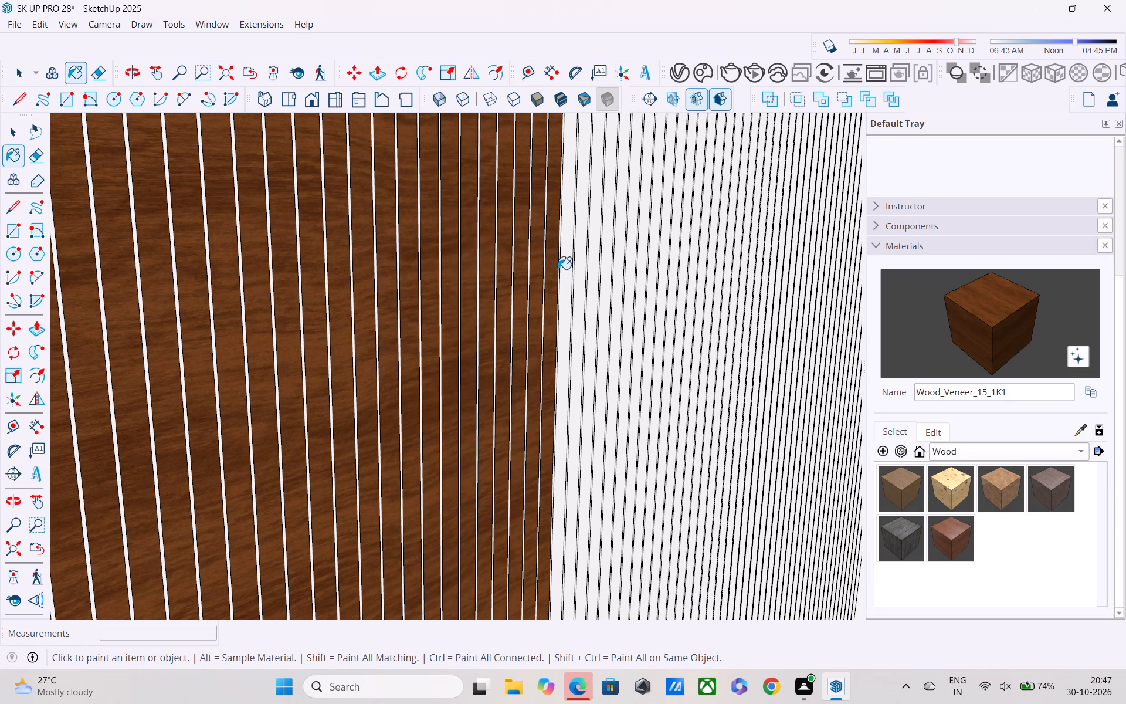
left_click(562, 272)
left_click(583, 249)
left_click(599, 259)
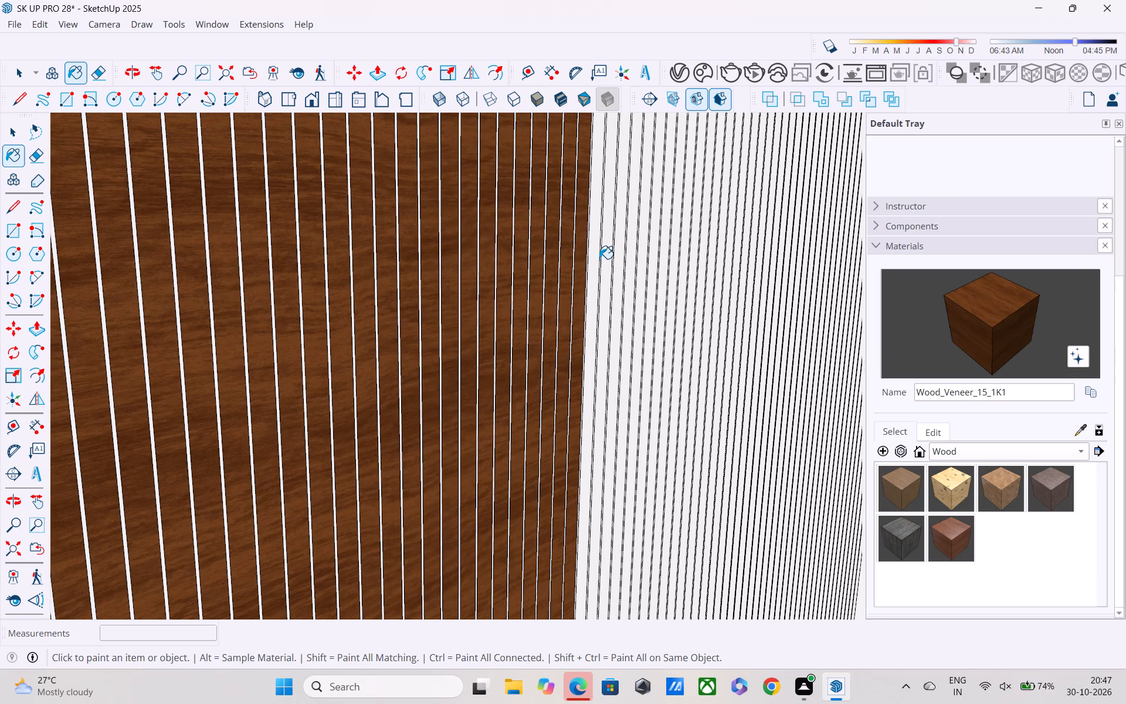
left_click(607, 248)
left_click(595, 271)
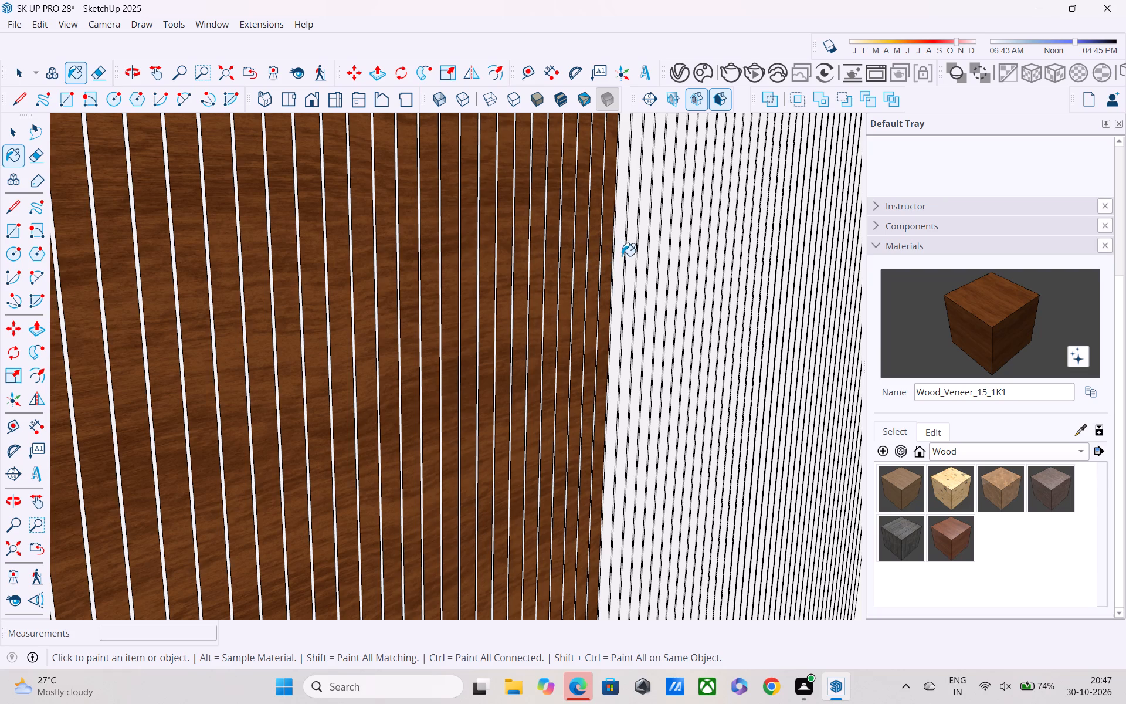
left_click(622, 256)
left_click(629, 261)
Paint a further run of wide strips with Wood_Veneer_15_1K1, bringing the veneer closer to the door-wall corner.
middle_click_drag(633, 265, 428, 315, "shift")
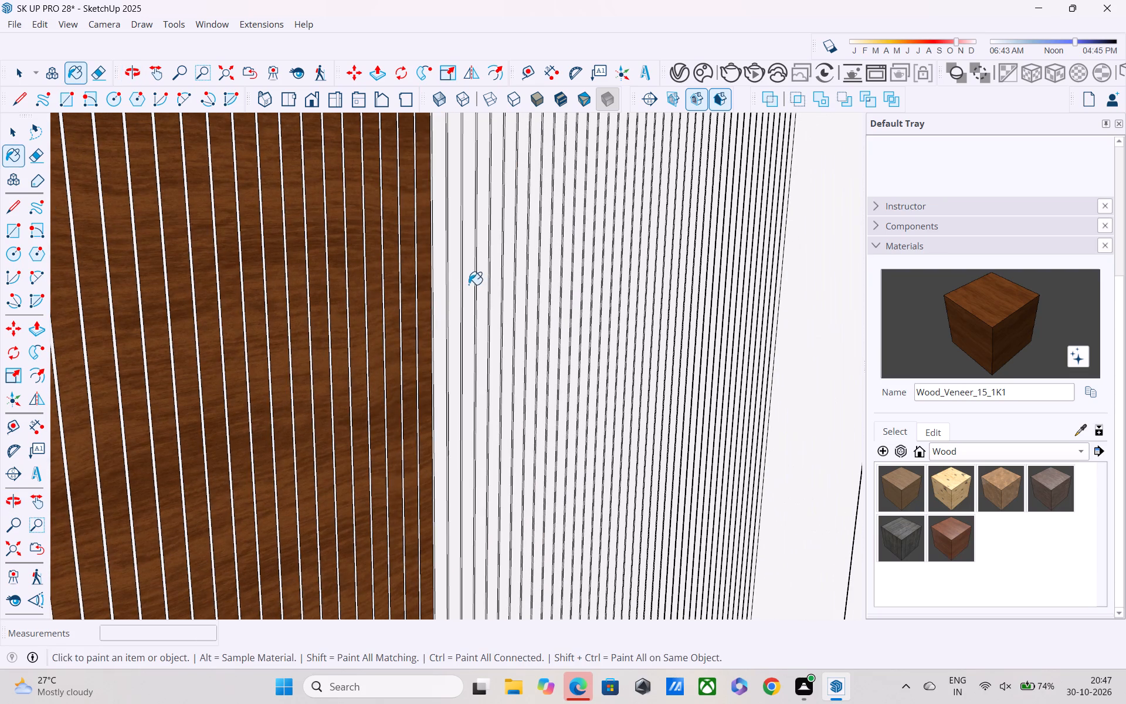
left_click(440, 301)
left_click(460, 307)
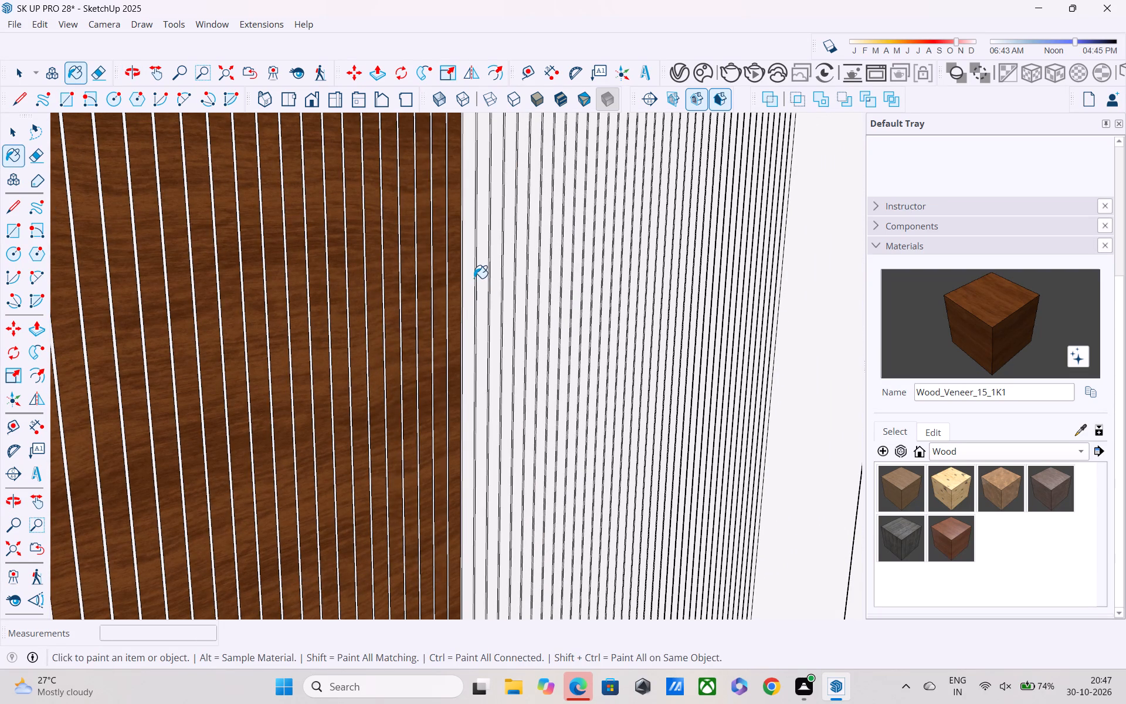
left_click(474, 278)
left_click(480, 285)
left_click(497, 270)
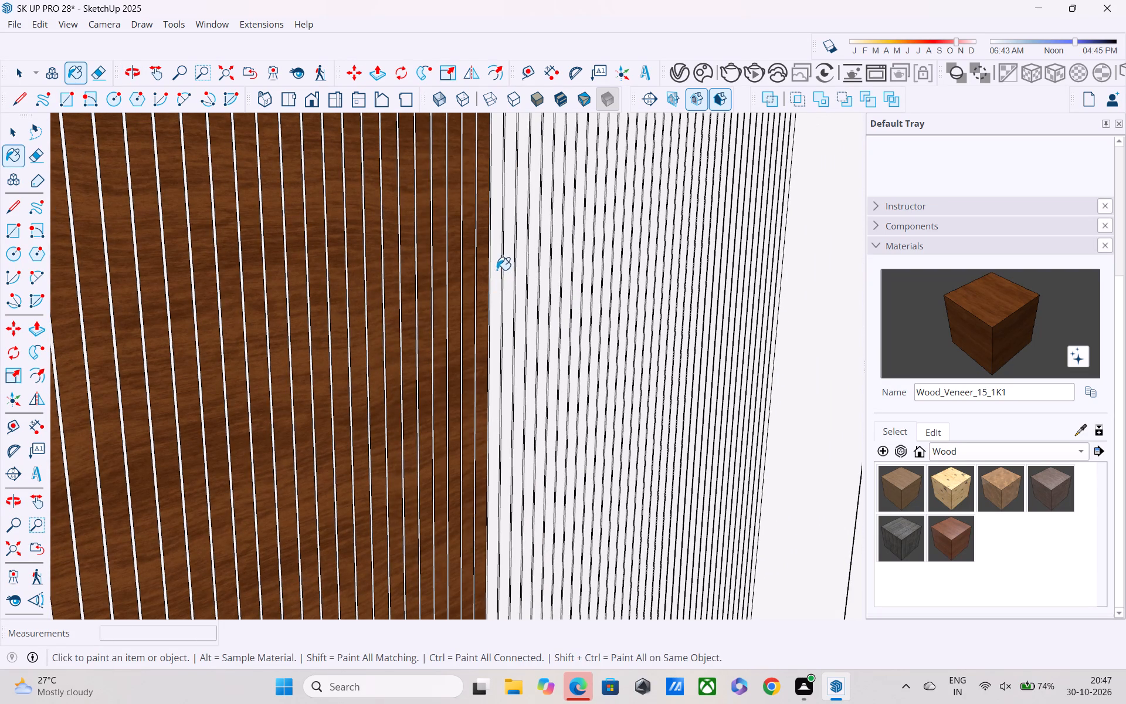
left_click(506, 291)
left_click(524, 270)
left_click(530, 280)
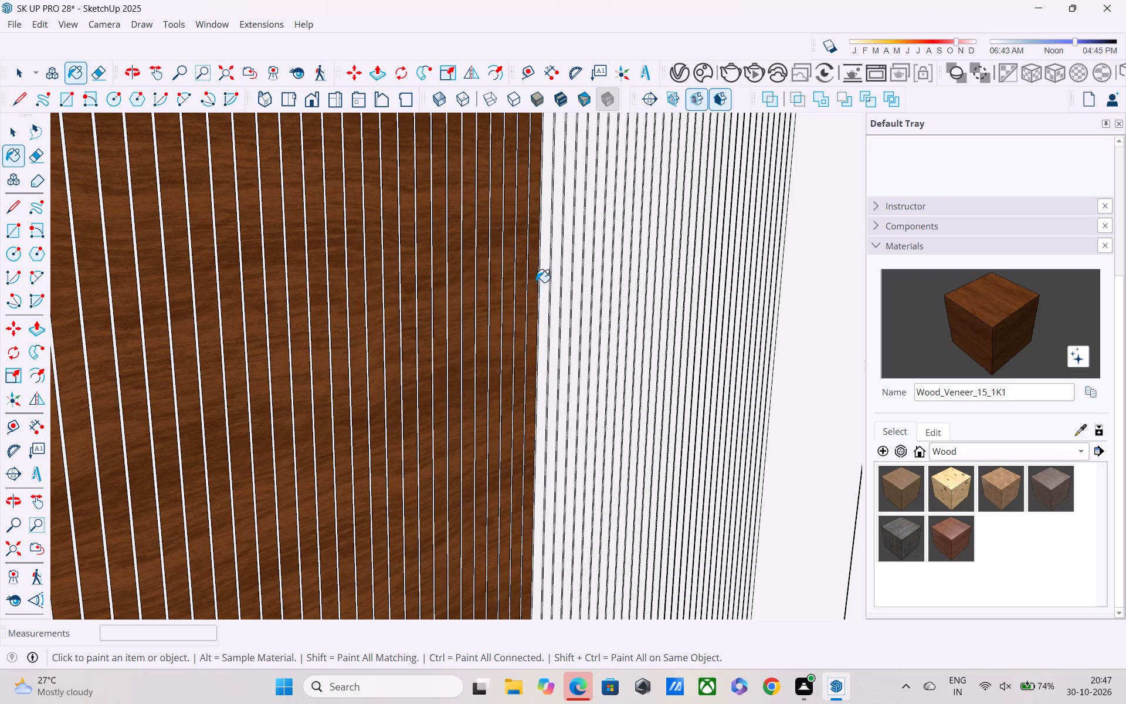
left_click(547, 272)
left_click(553, 277)
left_click(565, 279)
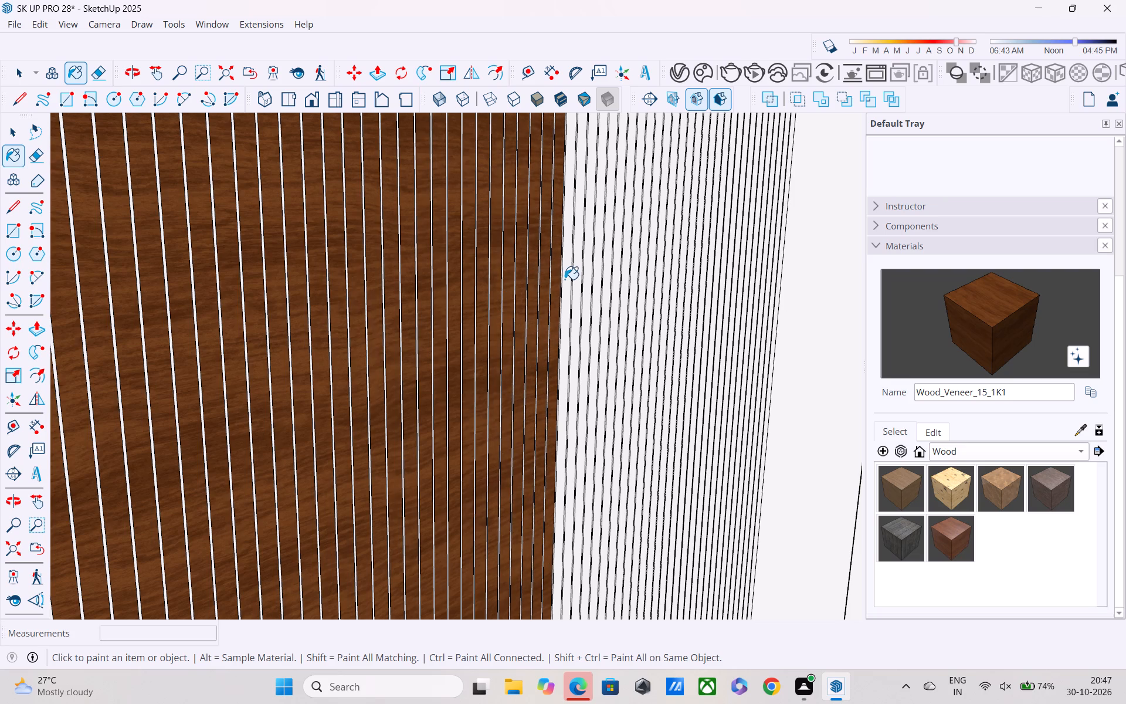
left_click(577, 280)
left_click(589, 270)
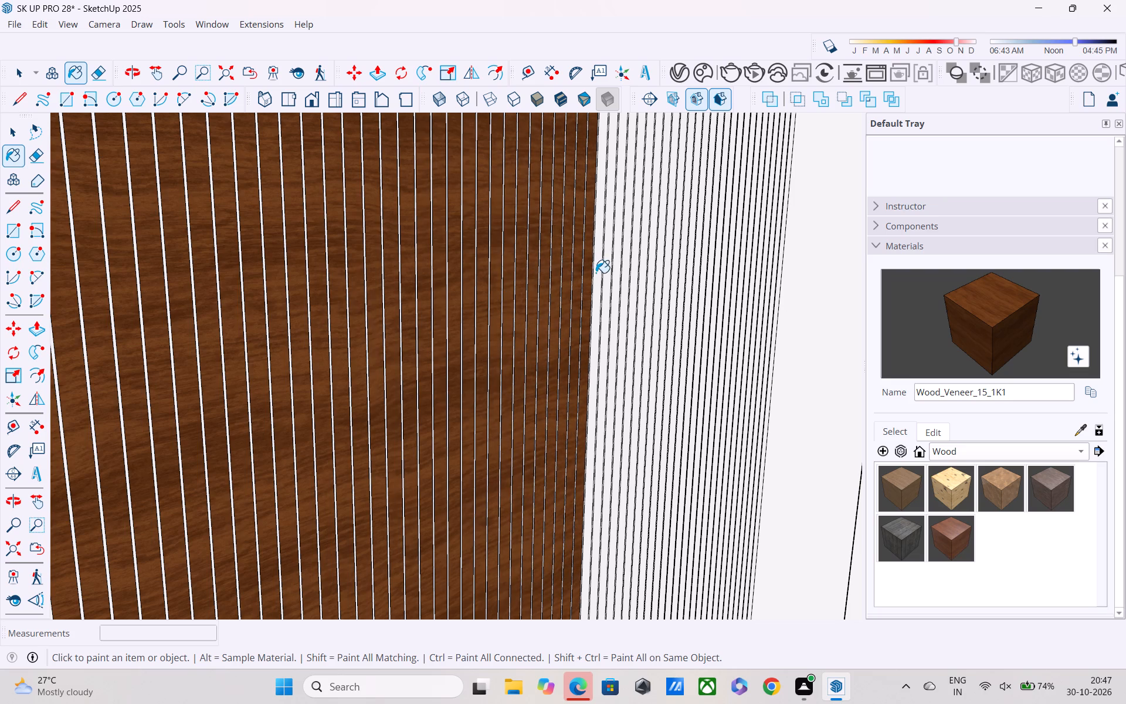
Paint the next run of wide side-wall strips toward the door wall with Wood_Veneer_15_1K1, keeping the thin gaps white.
left_click(596, 273)
left_click(606, 248)
left_click(622, 270)
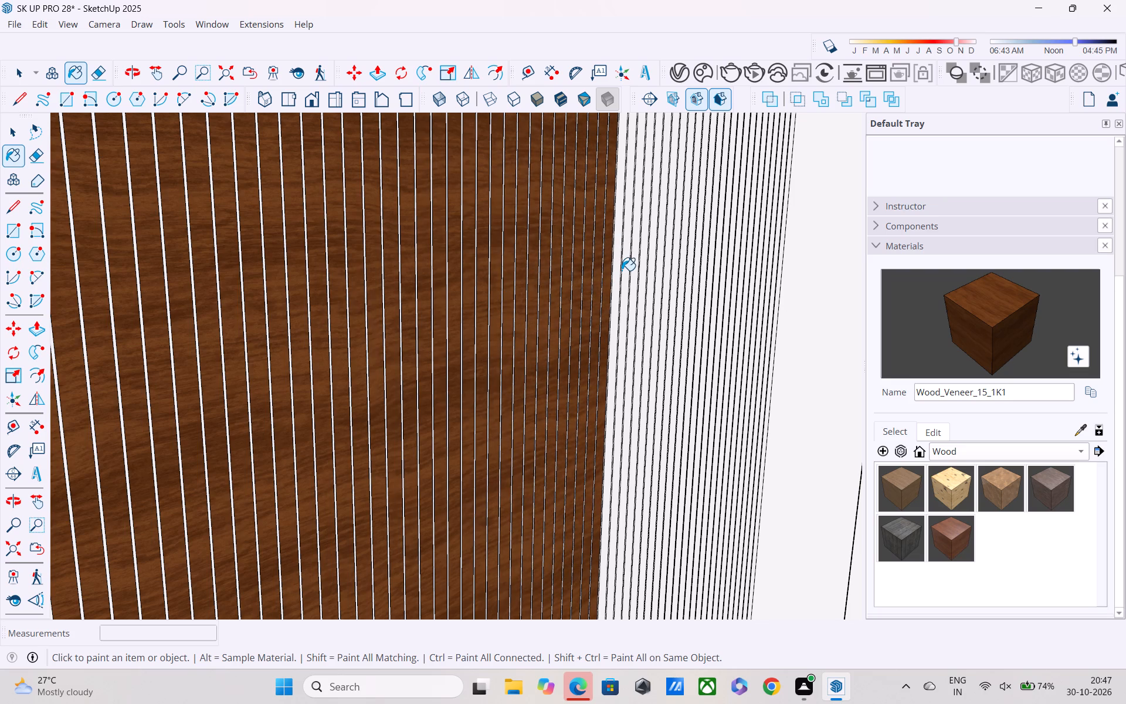
left_click(622, 243)
left_click(611, 232)
left_click(616, 246)
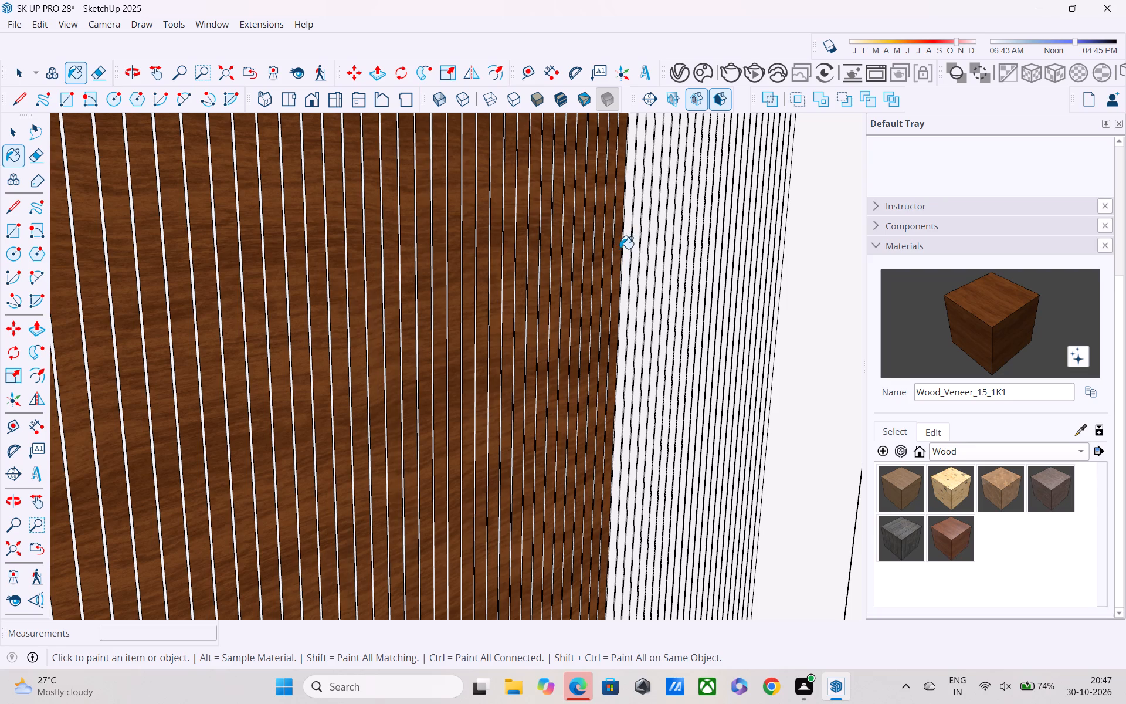
left_click(626, 261)
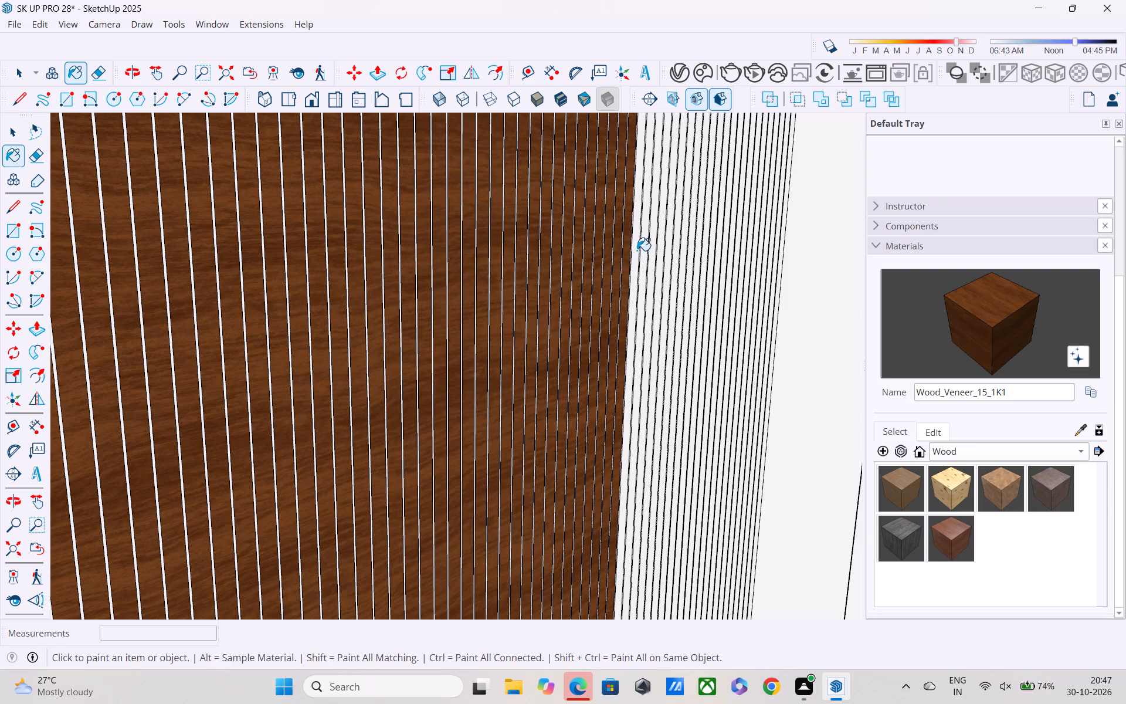
left_click(637, 251)
left_click(649, 258)
left_click(645, 236)
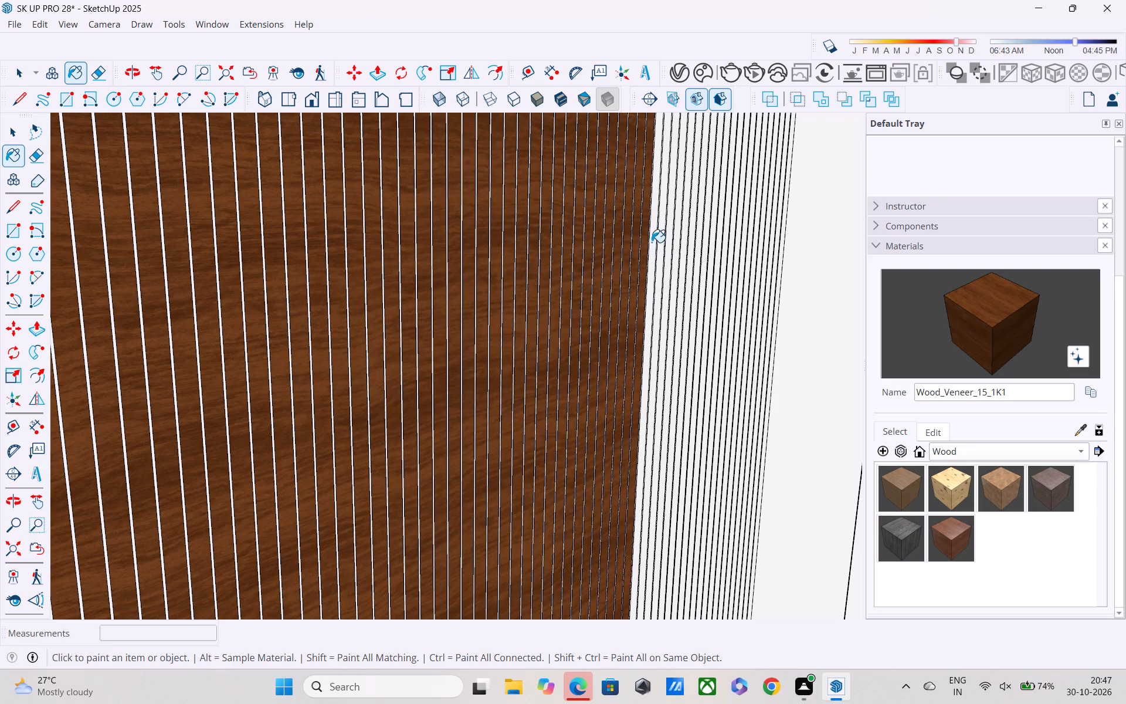
left_click(652, 242)
left_click(659, 251)
Extend Wood_Veneer_15_1K1 over the following wide strips, working closer to the door-wall corner and skipping the thin gaps.
scroll(671, 246, "up", 8)
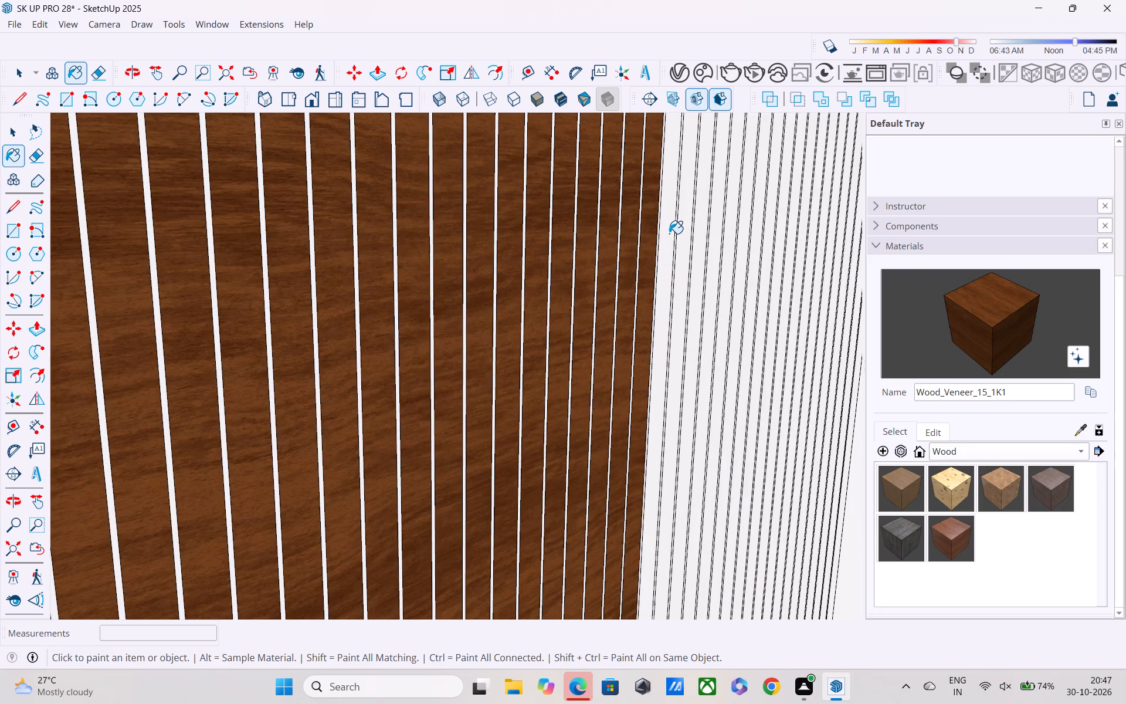
left_click(669, 233)
left_click(681, 248)
left_click(698, 251)
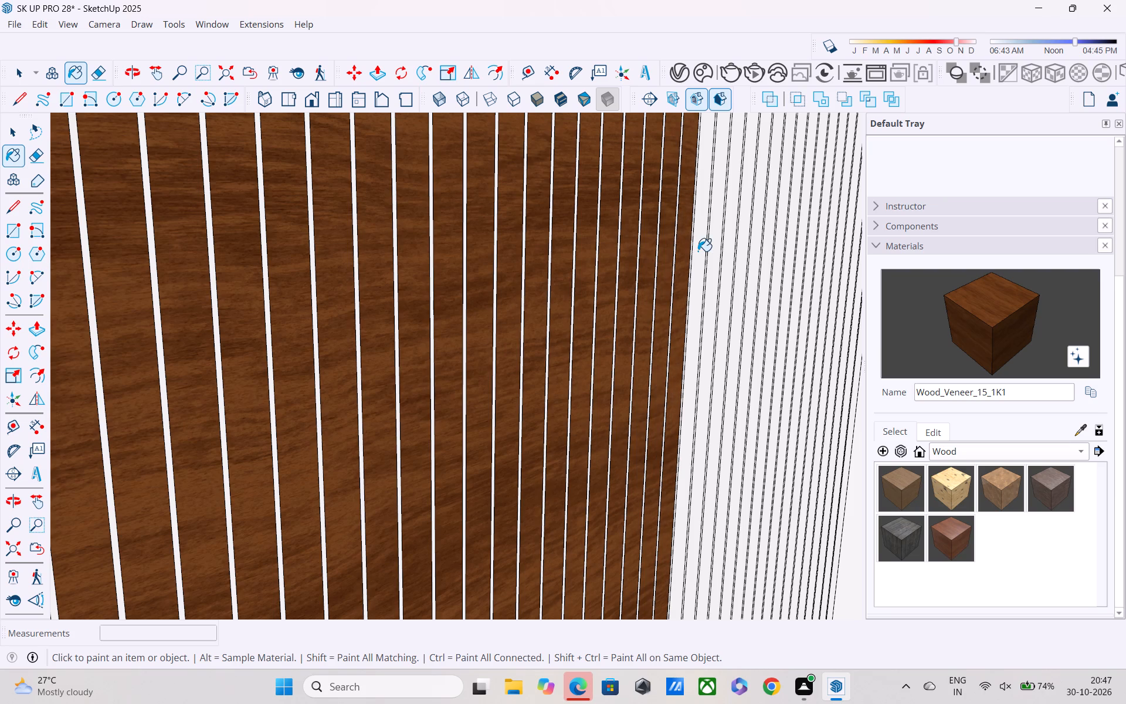
left_click(714, 232)
middle_click_drag(714, 233, 569, 238)
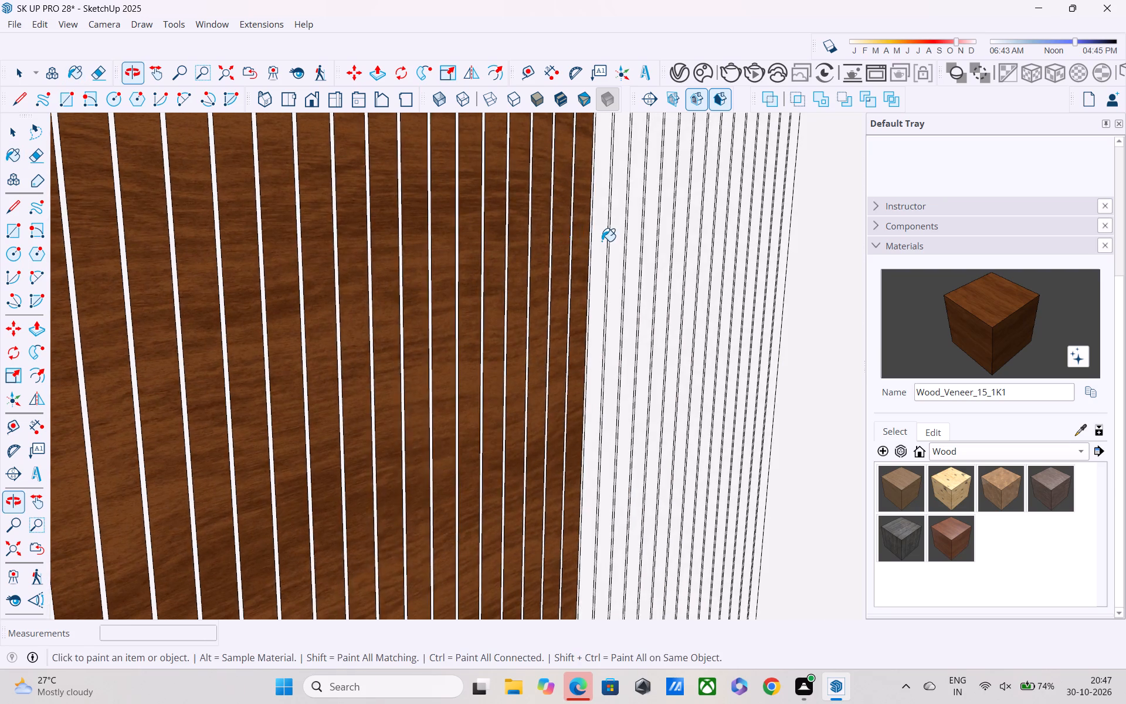
scroll(602, 242, "up", 3)
left_click(602, 237)
left_click(629, 234)
left_click(639, 242)
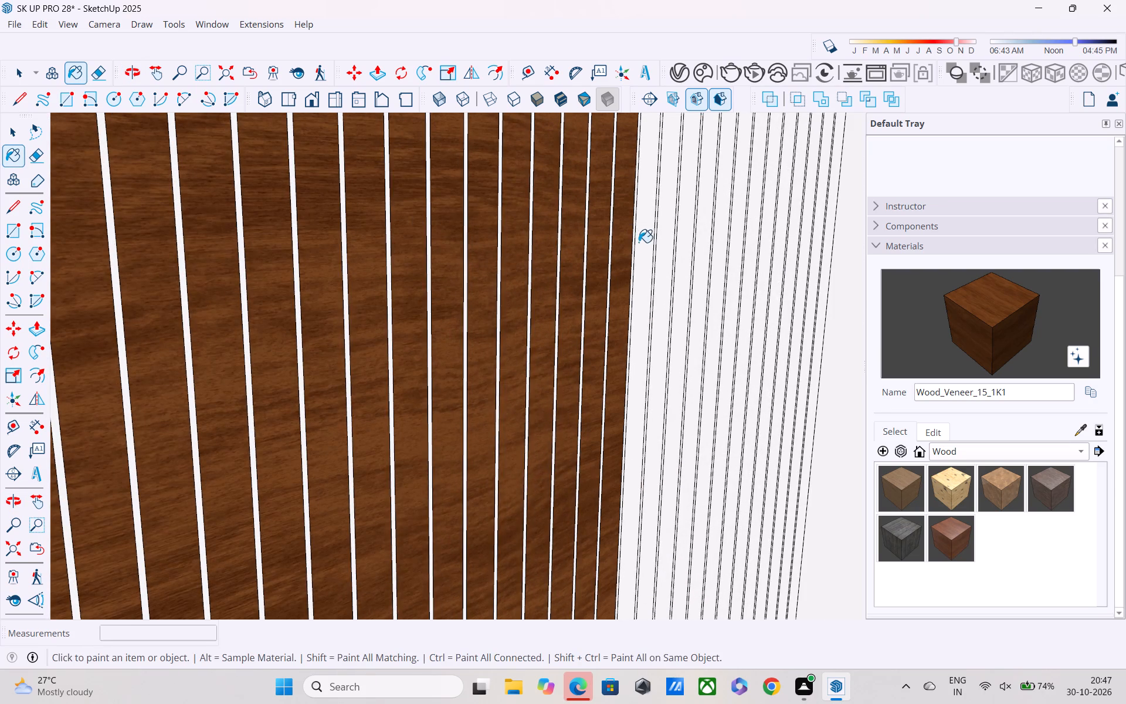
left_click(671, 231)
left_click(684, 242)
left_click(701, 229)
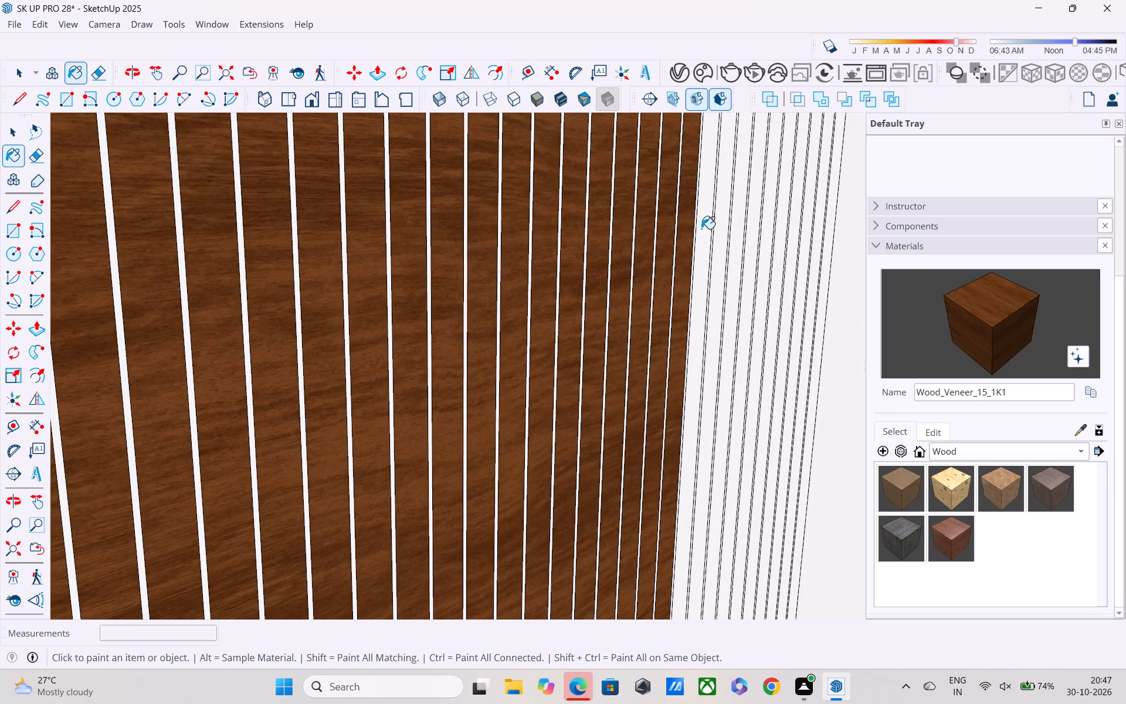
Paint the last wide side-wall strips up to the door-wall corner with Wood_Veneer_15_1K1.
left_click(728, 192)
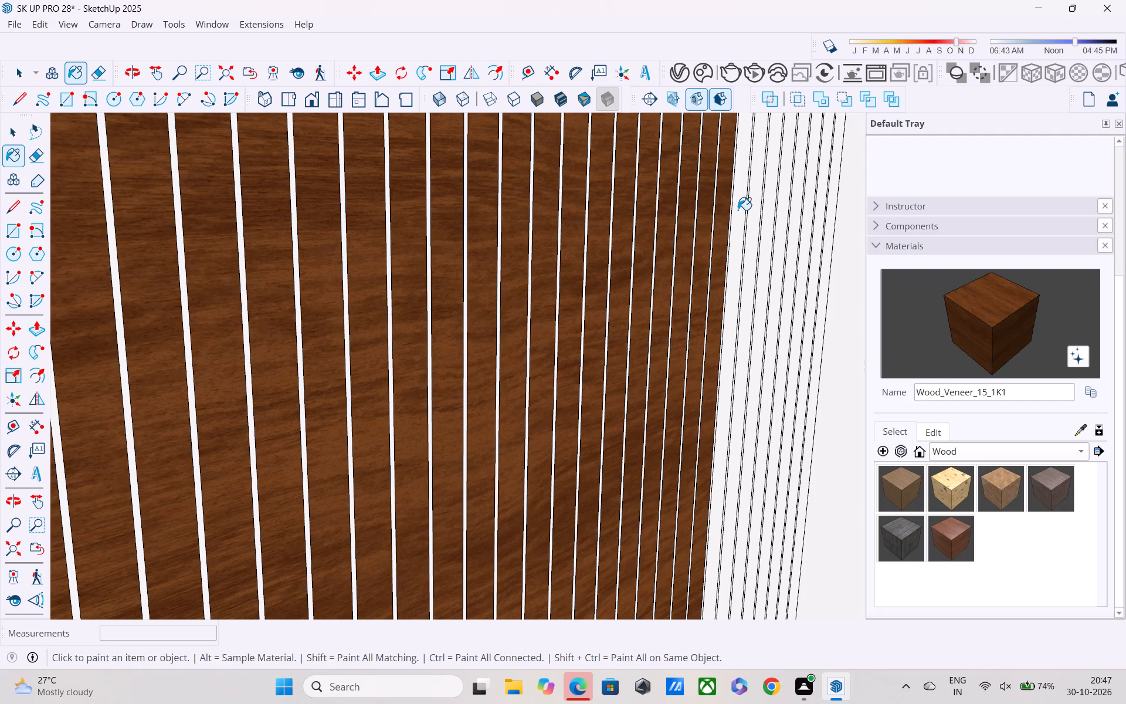
left_click(738, 210)
left_click(759, 184)
left_click(771, 197)
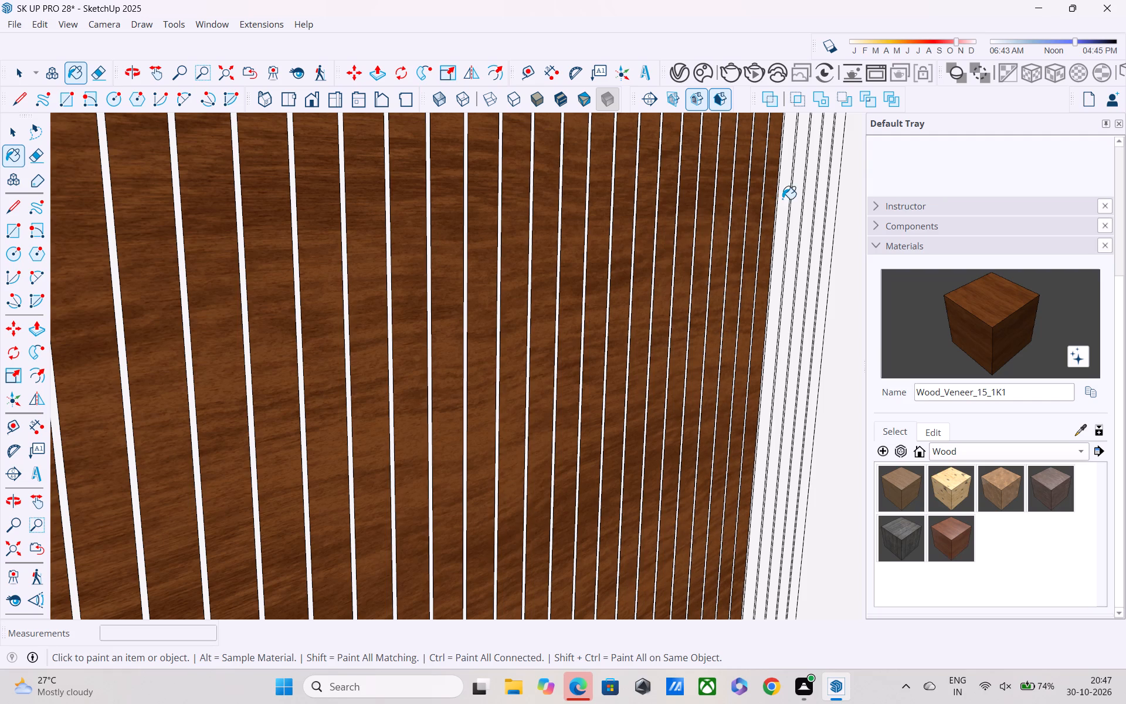
left_click(784, 198)
left_click(795, 188)
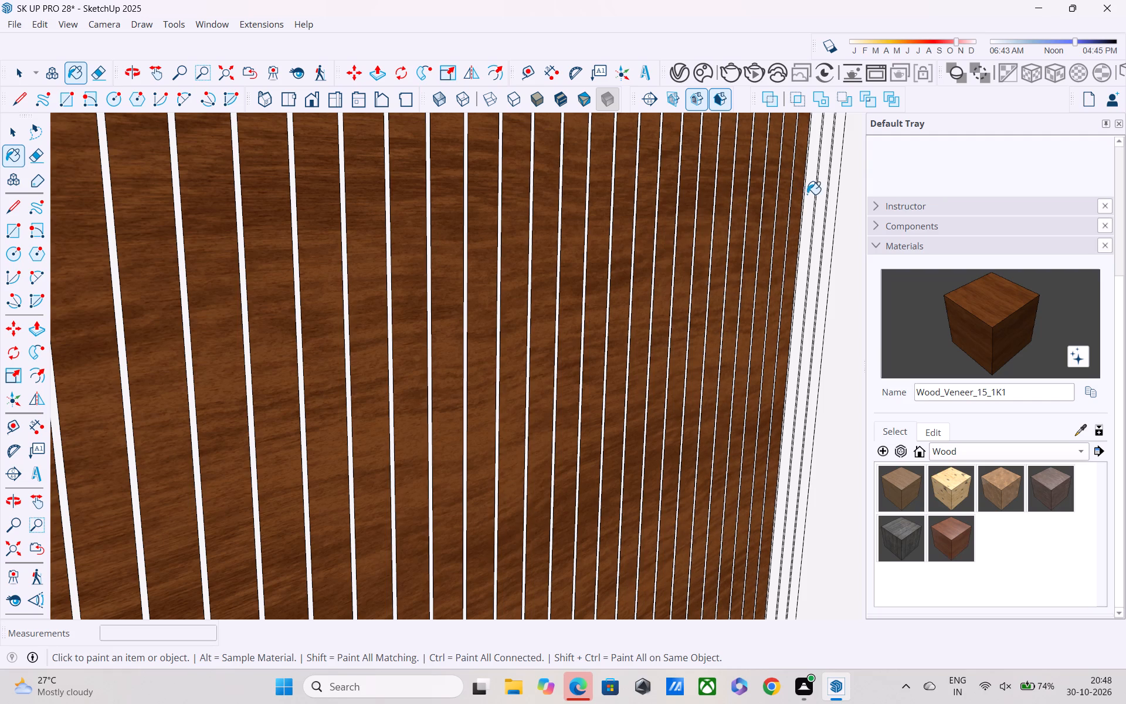
left_click(808, 197)
left_click(823, 189)
middle_click_drag(827, 182, 696, 189)
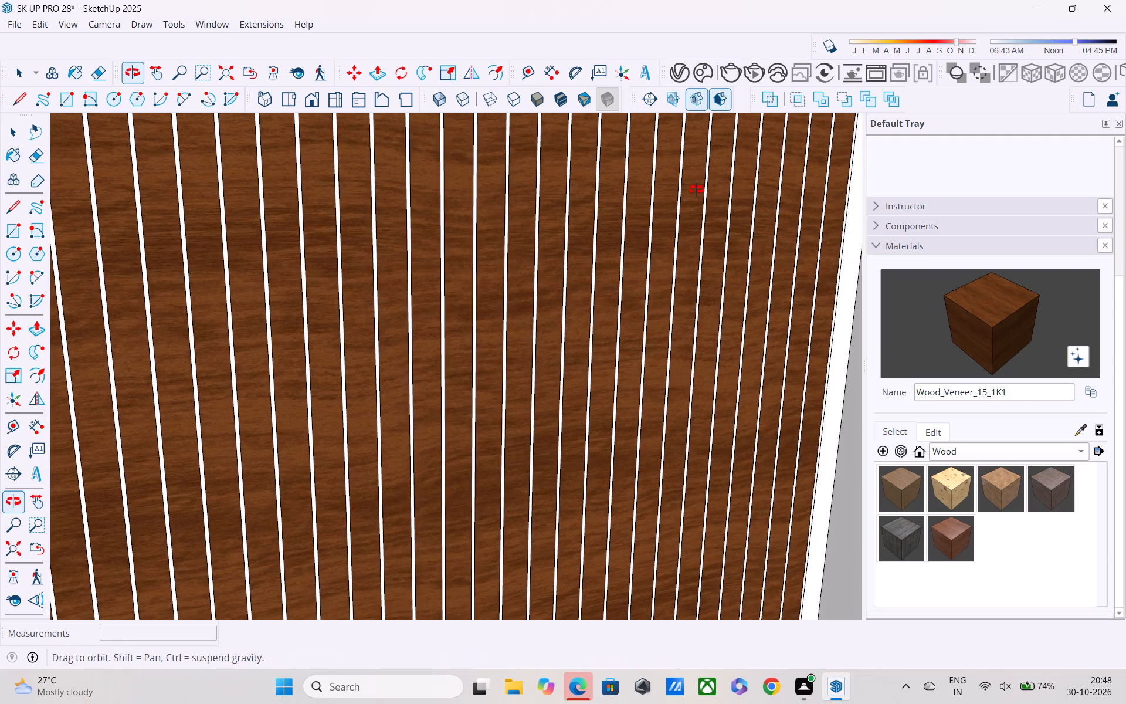
middle_click_drag(696, 189, 697, 189)
left_click(846, 282)
Review the fully veneered side wall and the upper terrace from outside the building.
scroll(810, 260, "down", 7)
scroll(720, 229, "down", 6)
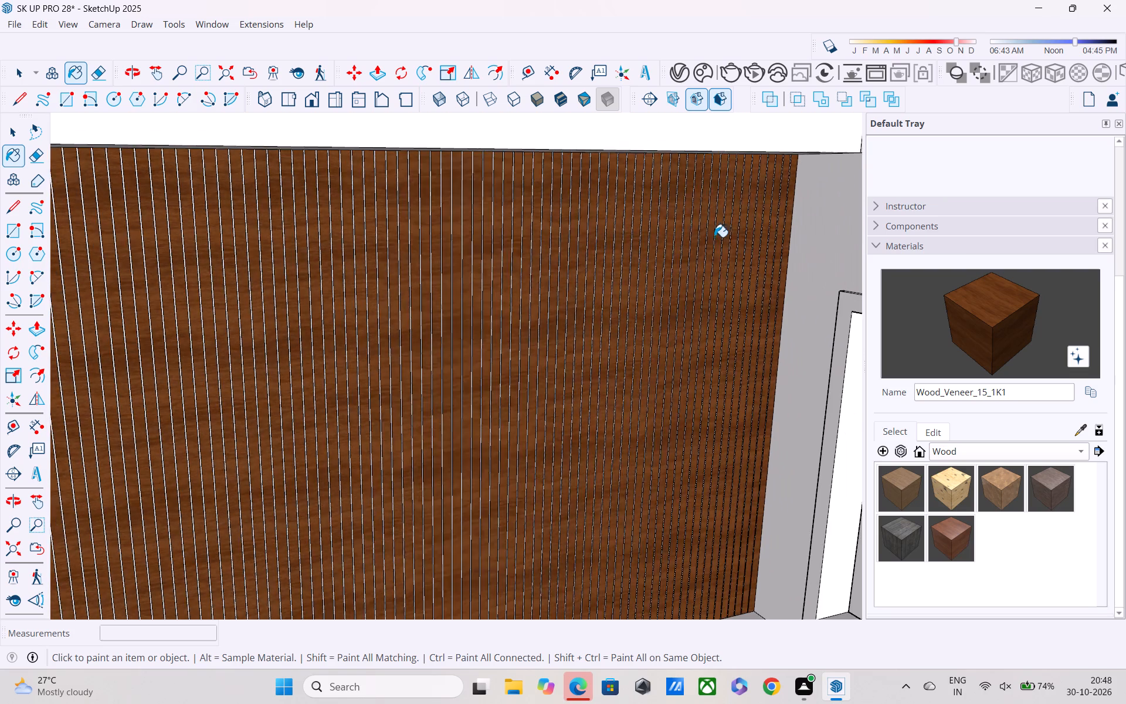
scroll(673, 231, "down", 6)
middle_click_drag(437, 286, 535, 273)
scroll(540, 272, "up", 1)
scroll(547, 270, "down", 12)
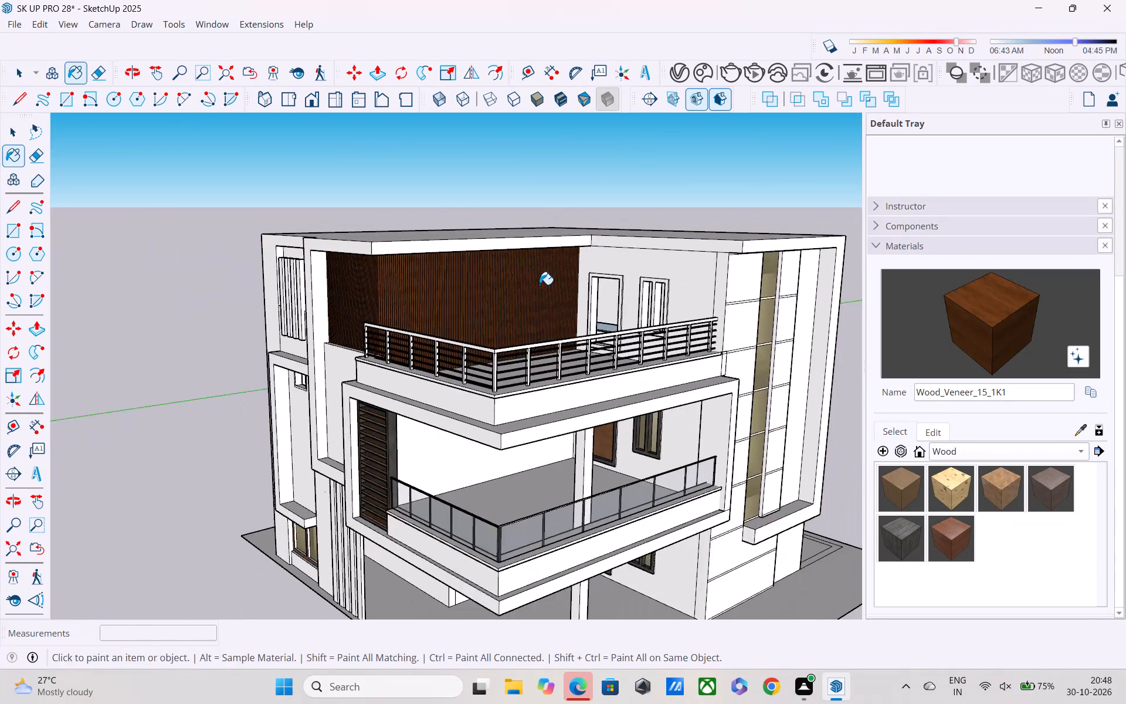
middle_click_drag(540, 285, 629, 295)
key("space")
left_click(642, 192)
scroll(566, 262, "up", 3)
middle_click_drag(562, 239, 599, 211)
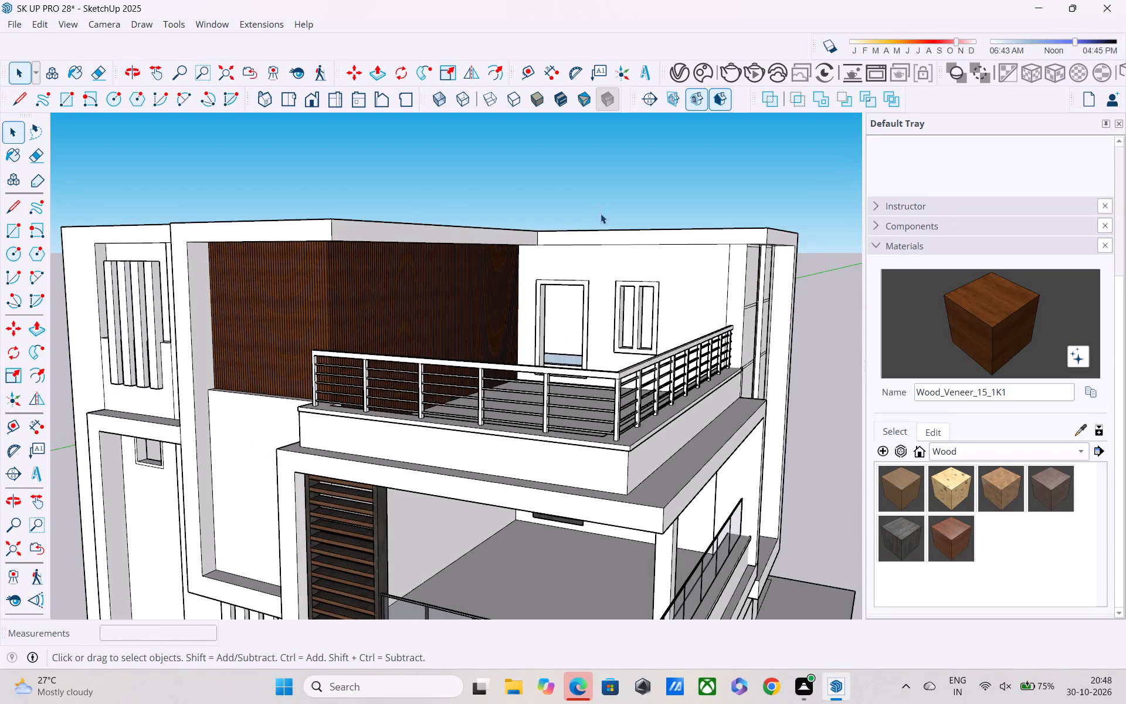
scroll(601, 215, "up", 2)
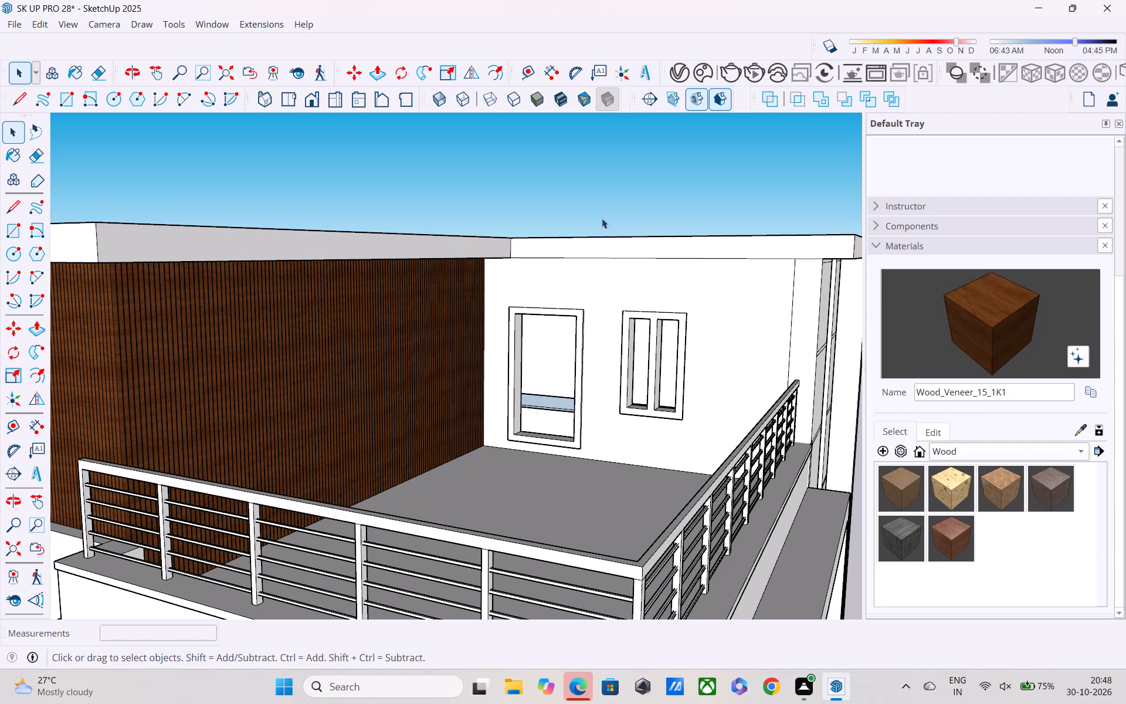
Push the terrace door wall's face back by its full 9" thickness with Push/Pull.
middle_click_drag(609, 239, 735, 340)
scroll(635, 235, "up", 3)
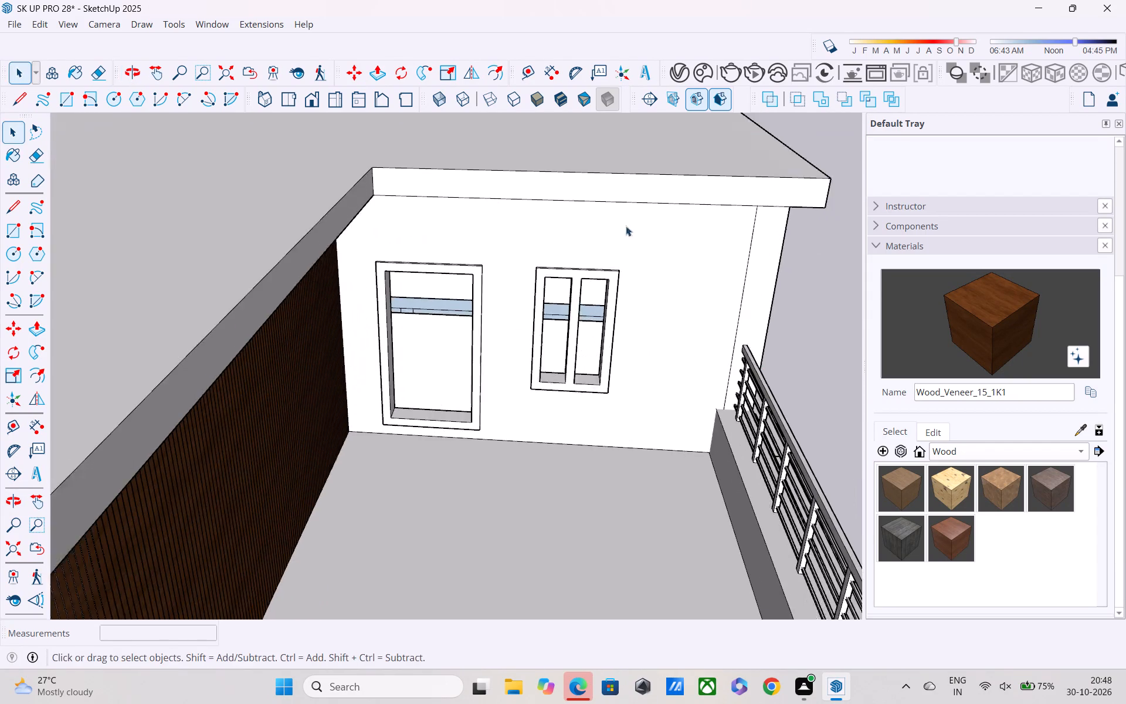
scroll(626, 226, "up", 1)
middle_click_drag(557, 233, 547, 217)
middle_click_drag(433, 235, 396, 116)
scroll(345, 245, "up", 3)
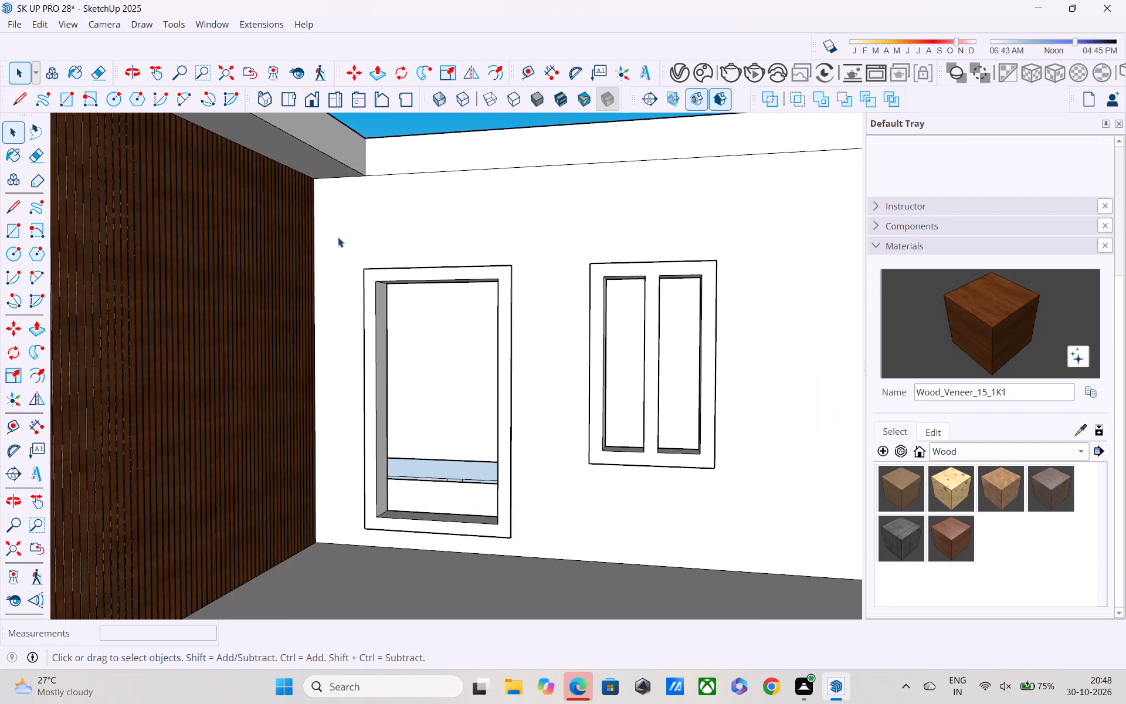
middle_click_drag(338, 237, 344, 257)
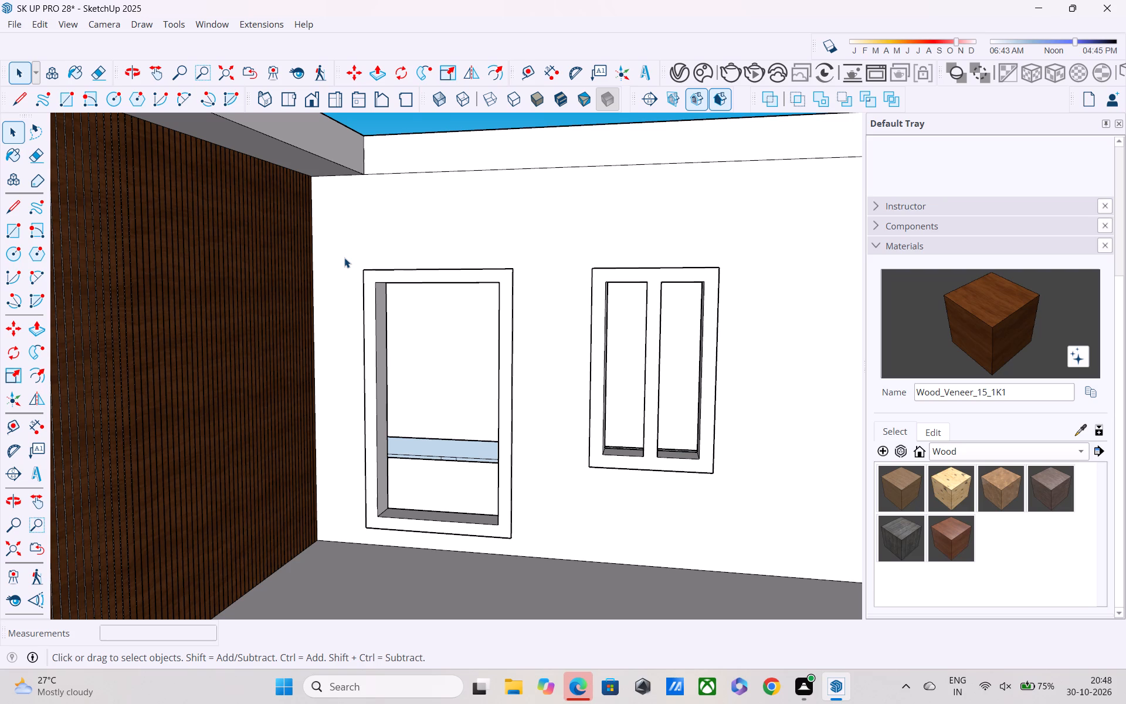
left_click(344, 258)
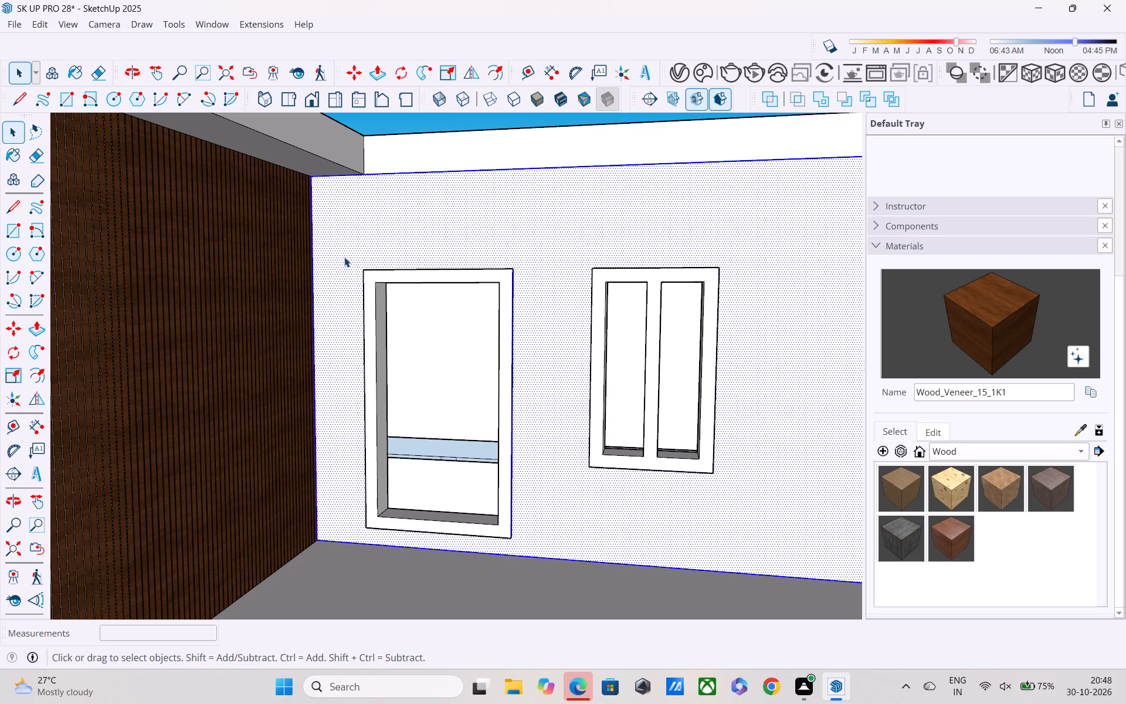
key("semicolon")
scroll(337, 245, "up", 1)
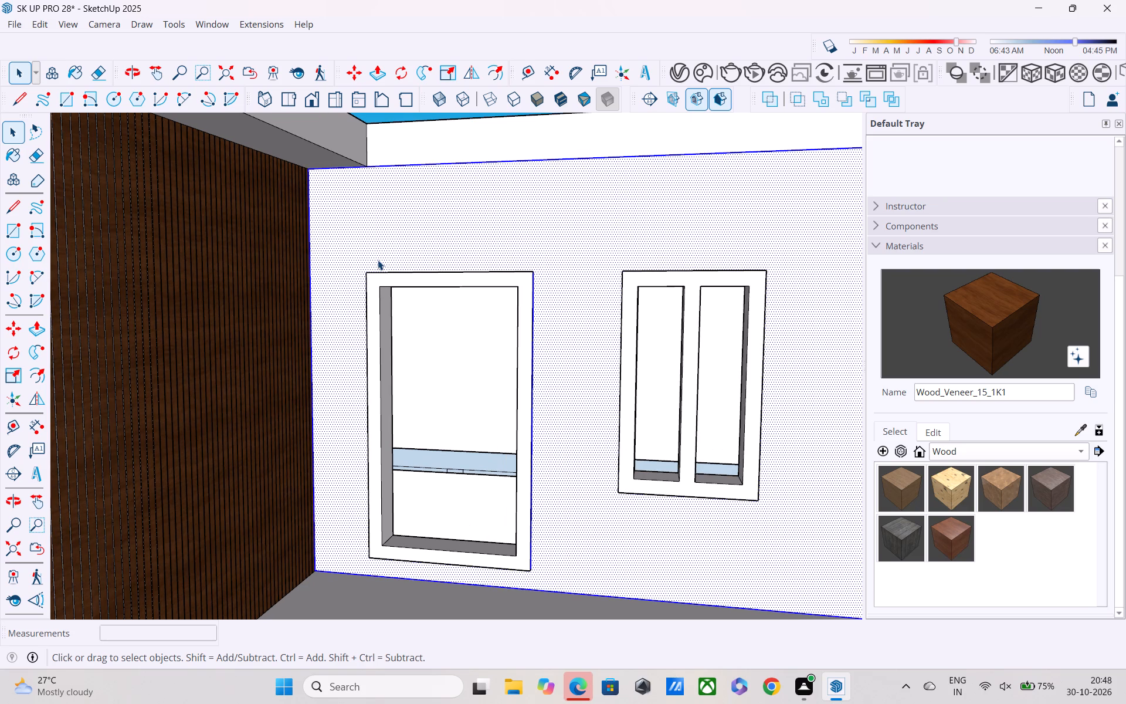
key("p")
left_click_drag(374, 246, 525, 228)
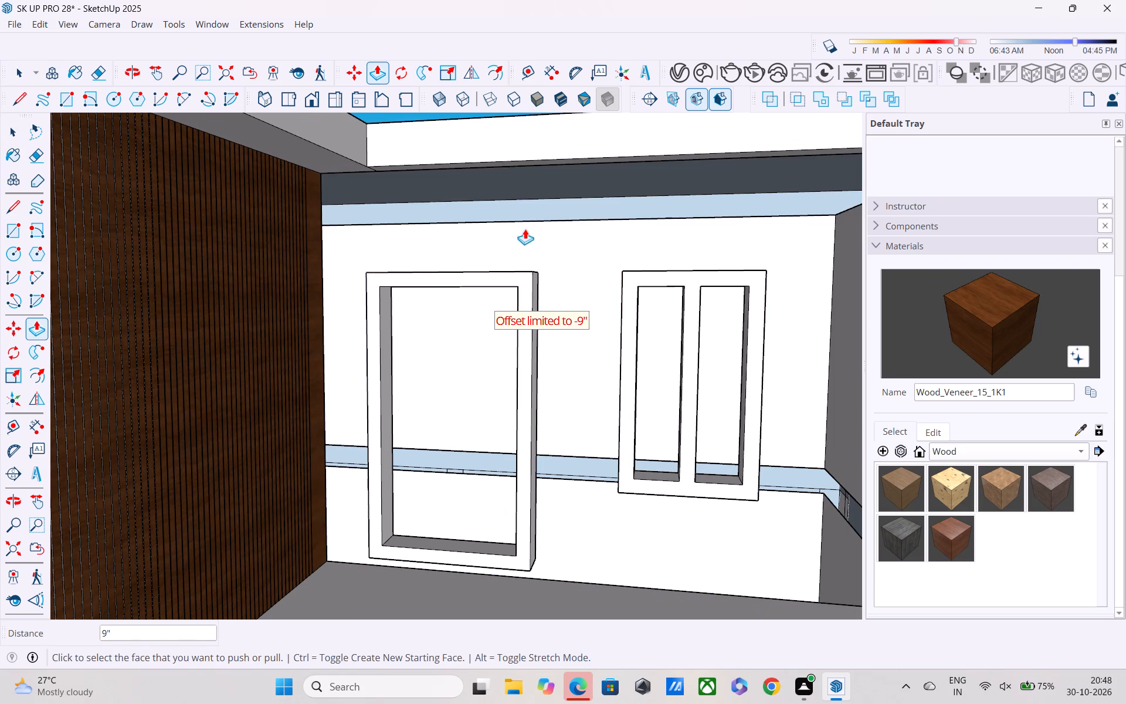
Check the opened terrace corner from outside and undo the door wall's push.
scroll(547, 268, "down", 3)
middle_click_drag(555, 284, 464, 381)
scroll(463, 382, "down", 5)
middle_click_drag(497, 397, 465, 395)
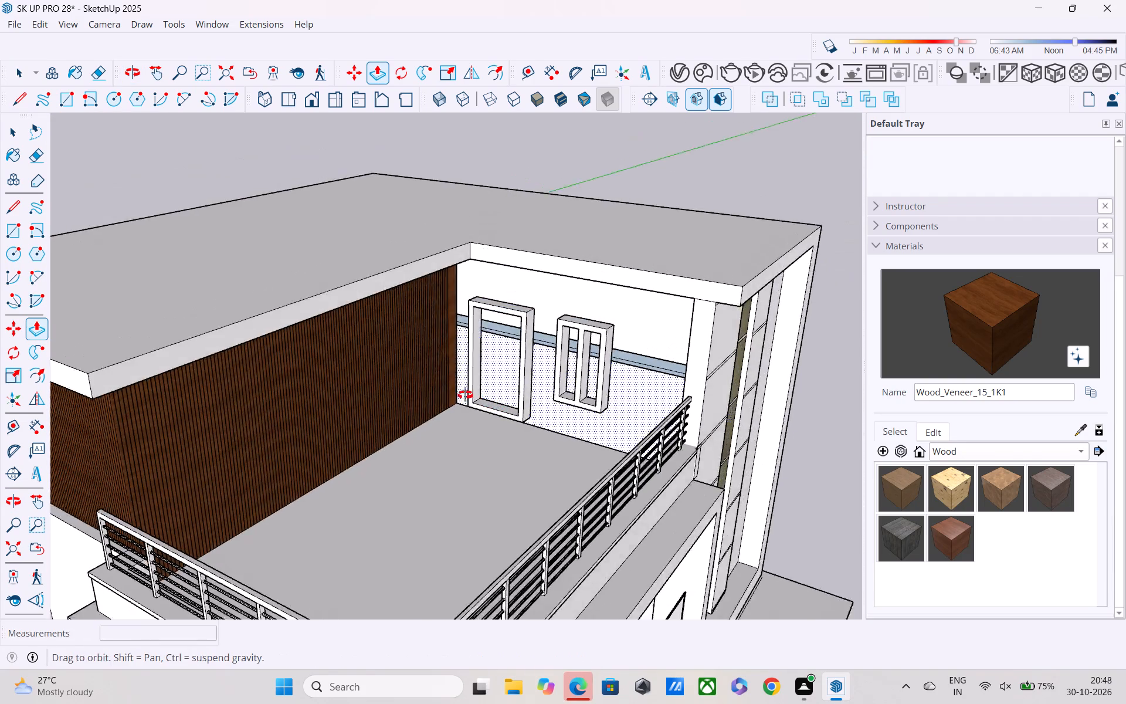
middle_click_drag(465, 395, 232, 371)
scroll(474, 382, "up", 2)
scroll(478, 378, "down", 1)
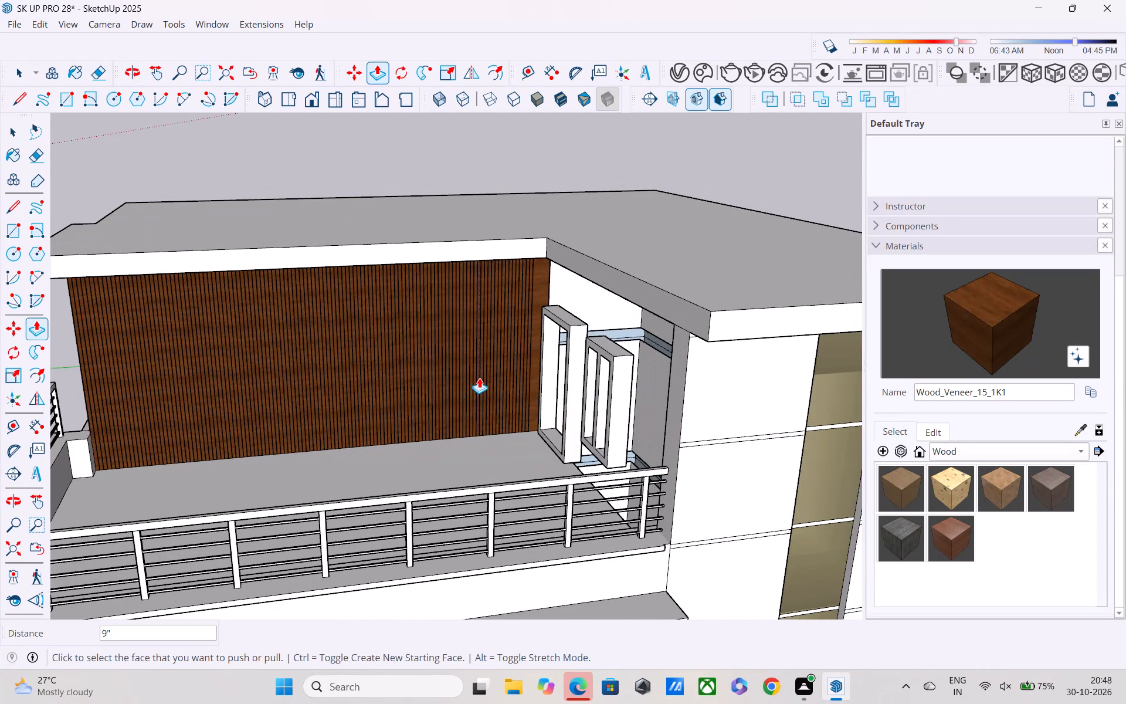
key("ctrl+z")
Push the terrace door wall's face back 9" to cut the wall through.
left_click_drag(580, 312, 629, 330)
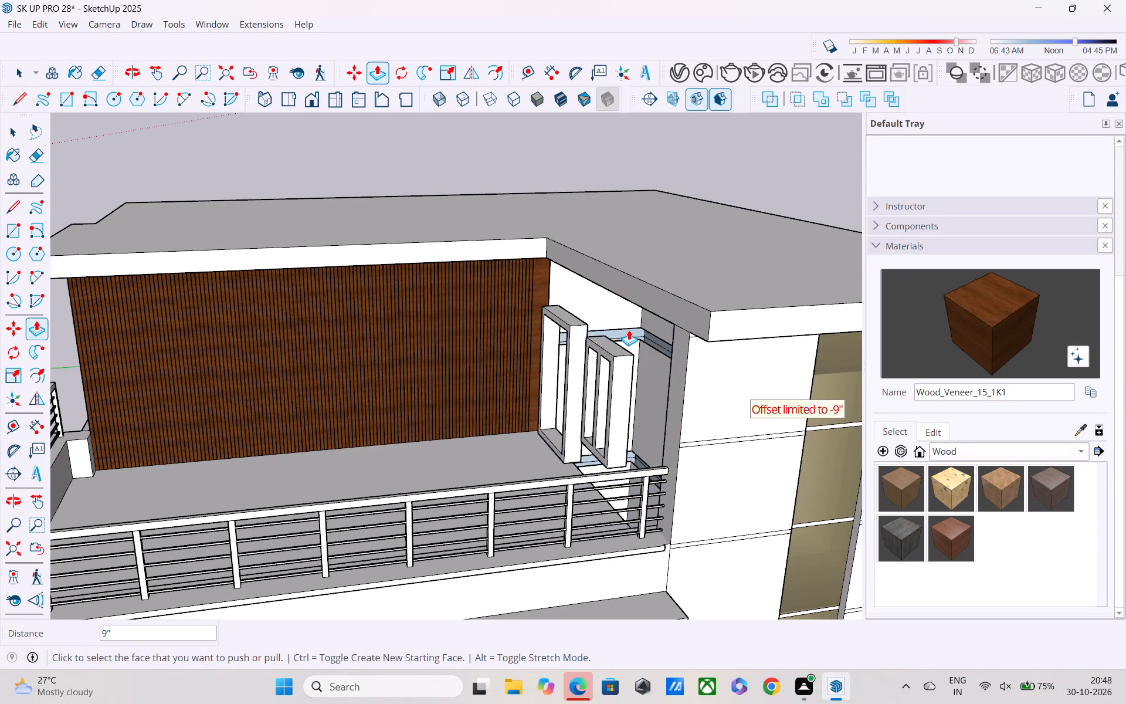
Delete the entire door frame left standing where the terrace door wall was cut away.
middle_click_drag(629, 330, 700, 315)
scroll(701, 316, "down", 5)
middle_click_drag(689, 320, 710, 357)
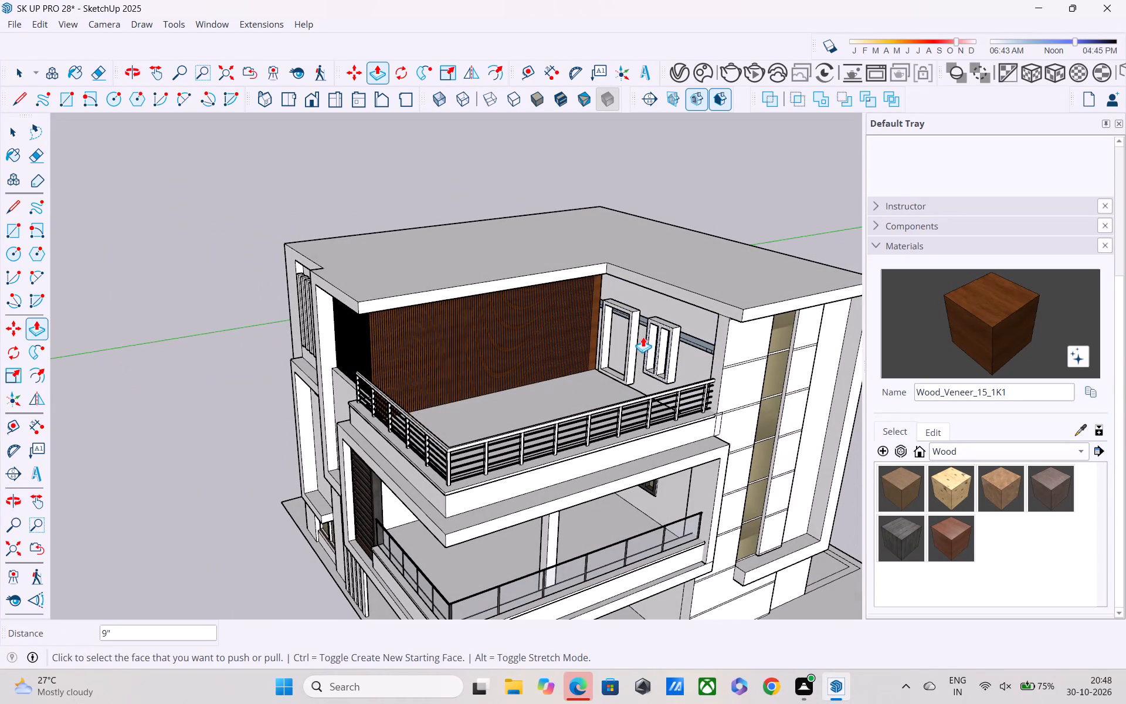
key("space")
double_click(625, 311)
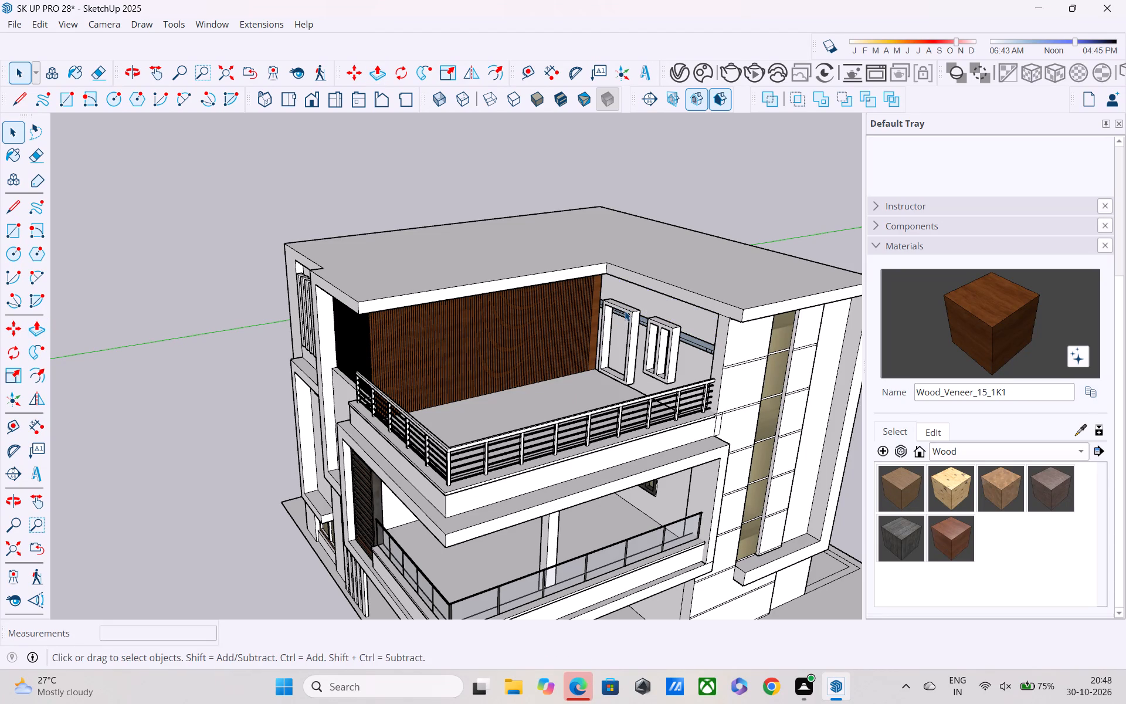
double_click(636, 337)
double_click(633, 333)
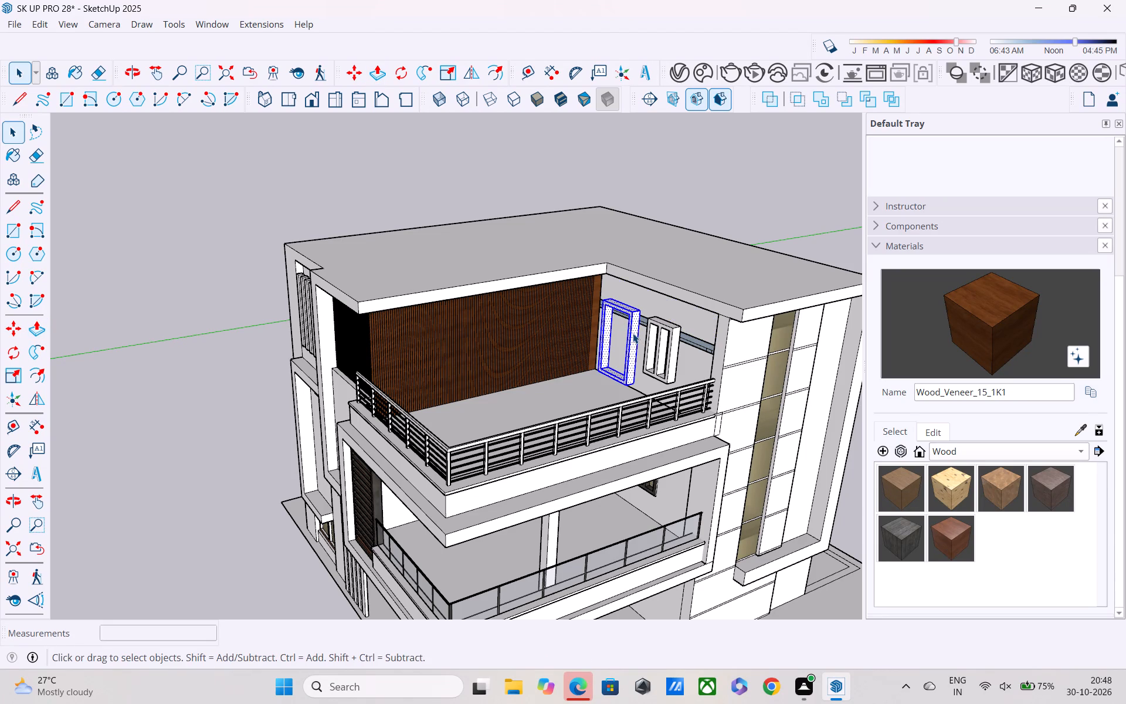
key("Delete")
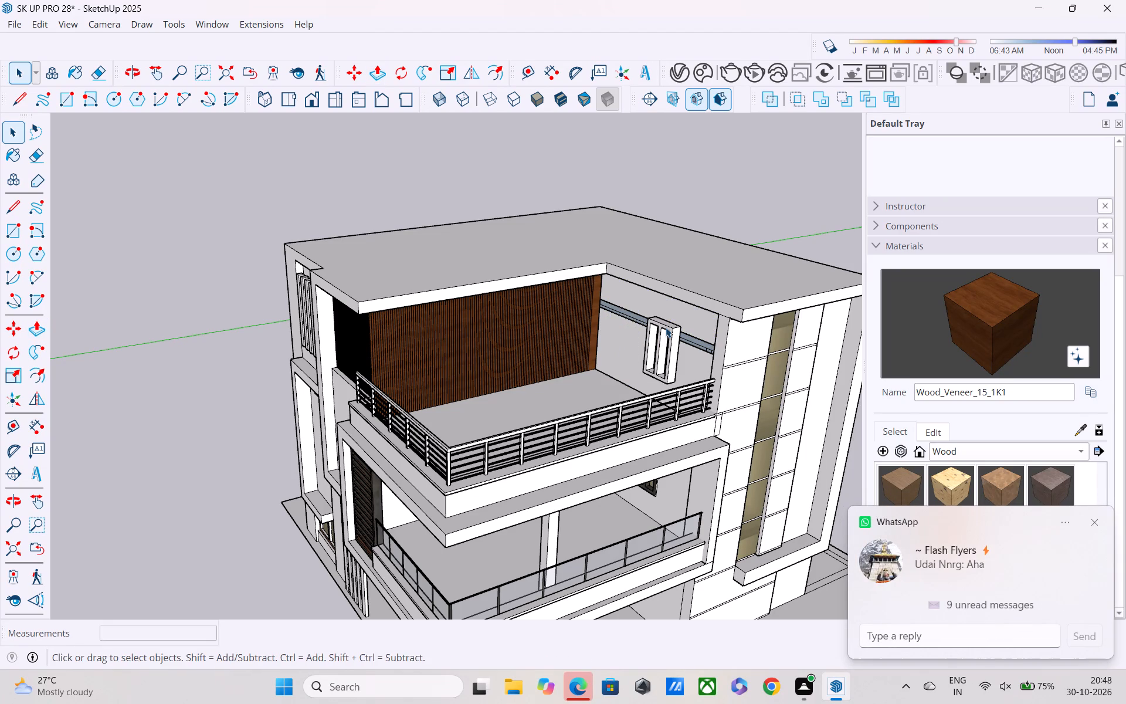
Delete the entire two-pane window frame left floating where the terrace wall was cut away.
triple_click(666, 327)
key("Pause")
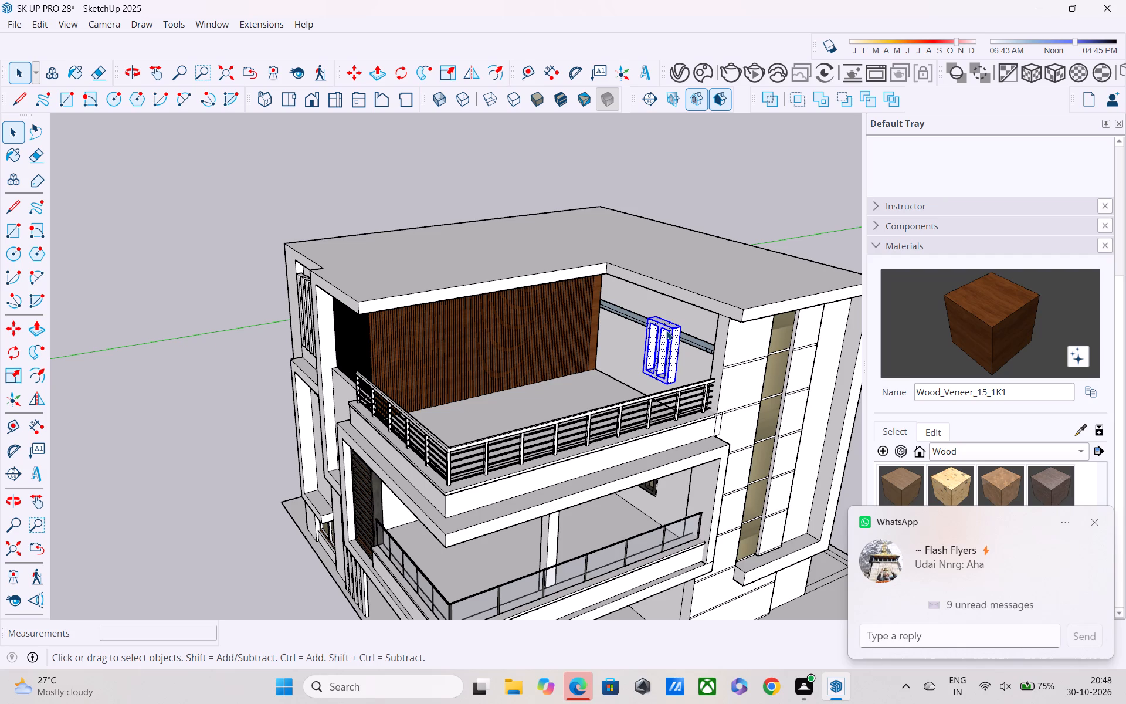
middle_click_drag(647, 306, 823, 272)
scroll(642, 280, "up", 4)
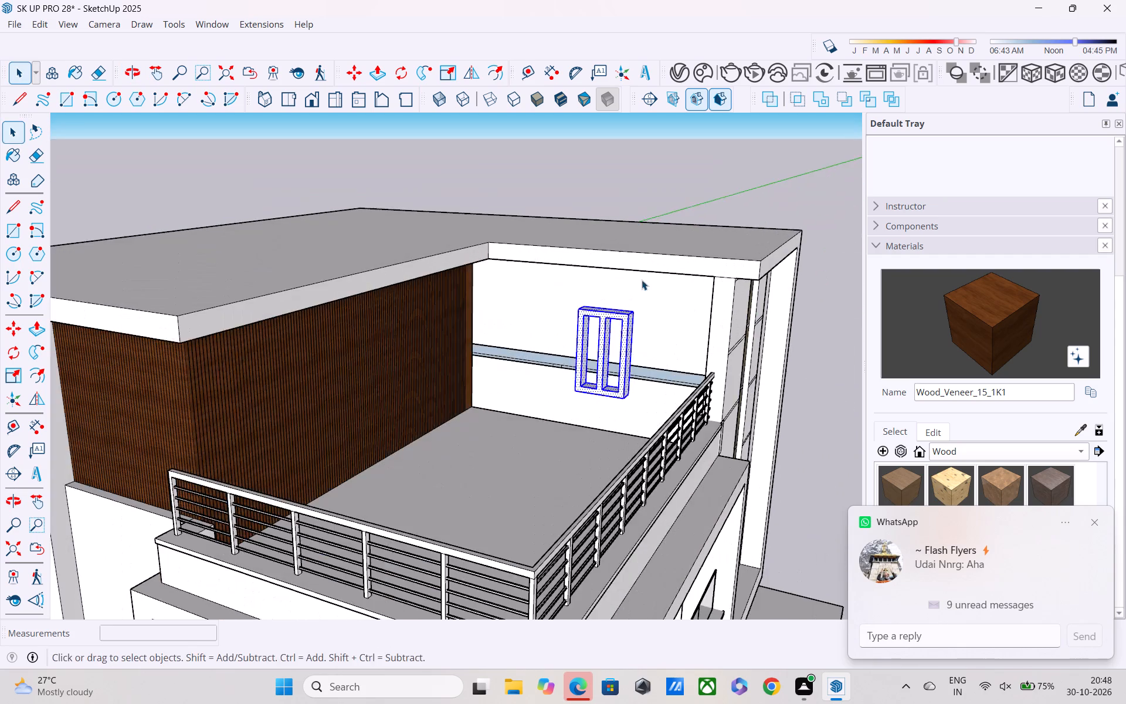
middle_click_drag(637, 311, 232, 367)
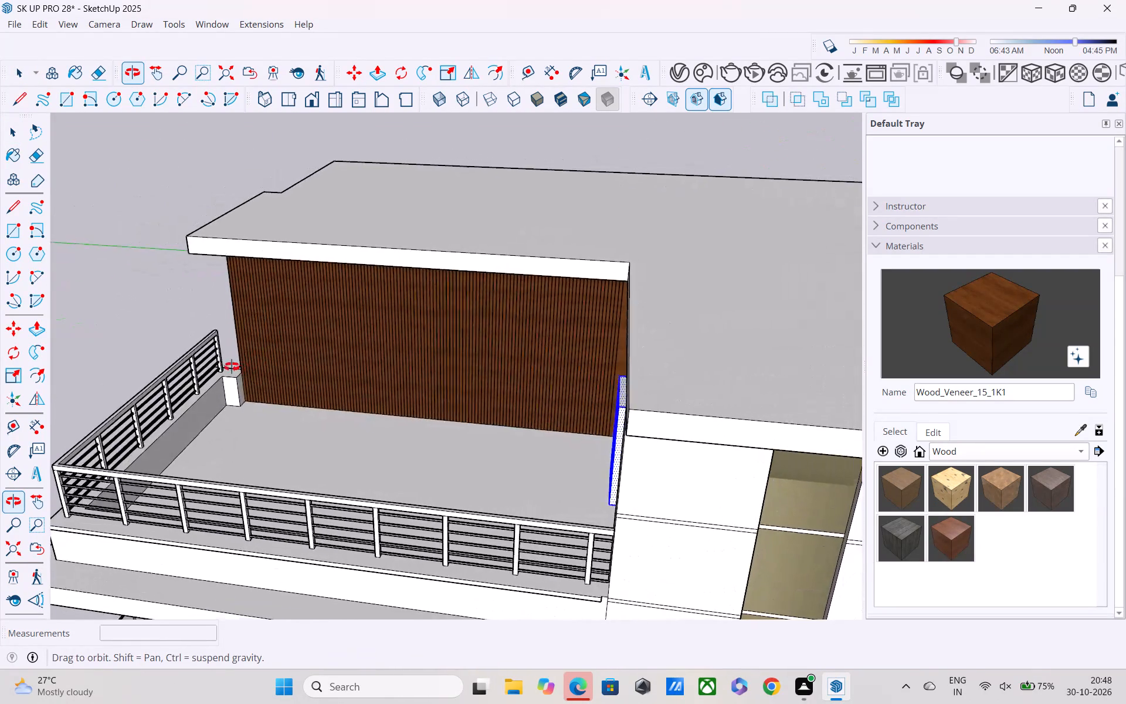
middle_click_drag(232, 367, 499, 309)
scroll(498, 306, "up", 11)
middle_click_drag(729, 358, 607, 359)
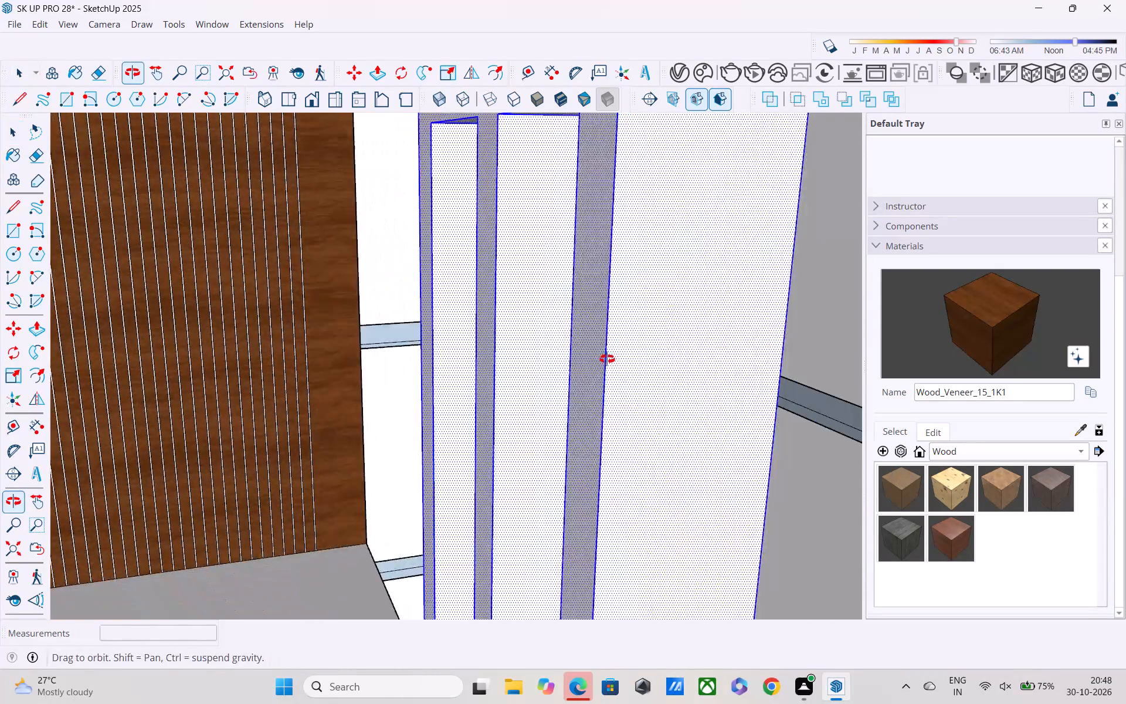
middle_click_drag(607, 359, 484, 352)
scroll(478, 351, "down", 4)
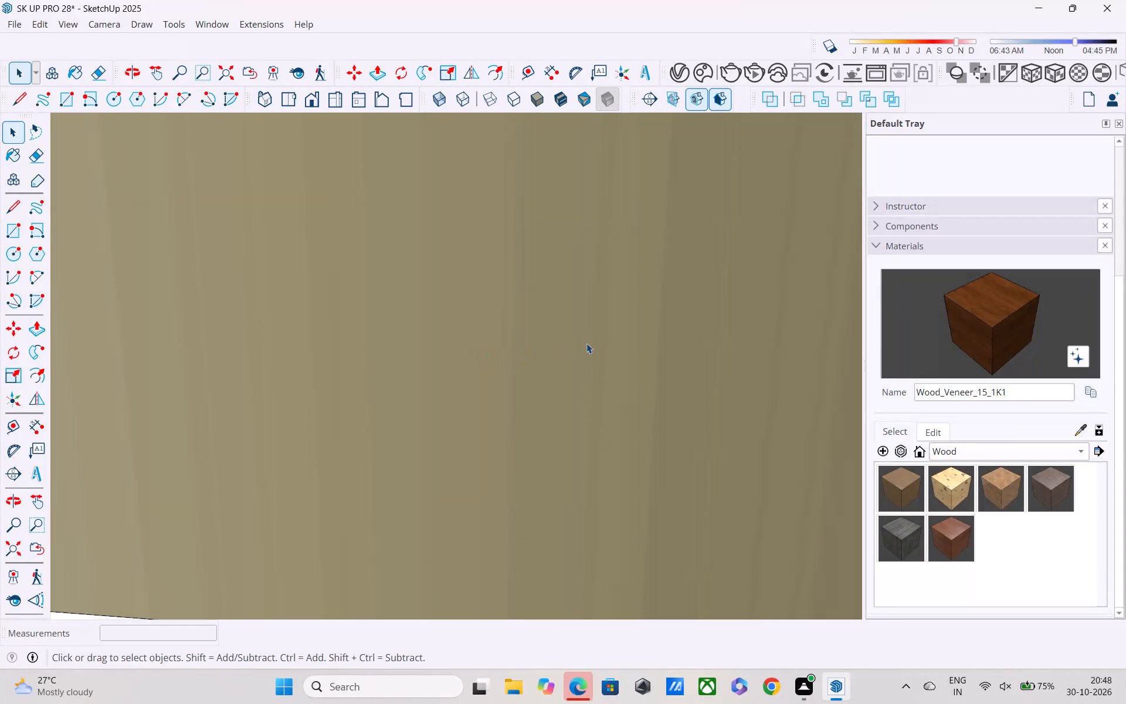
scroll(586, 343, "up", 1)
scroll(519, 361, "down", 3)
left_click(17, 553)
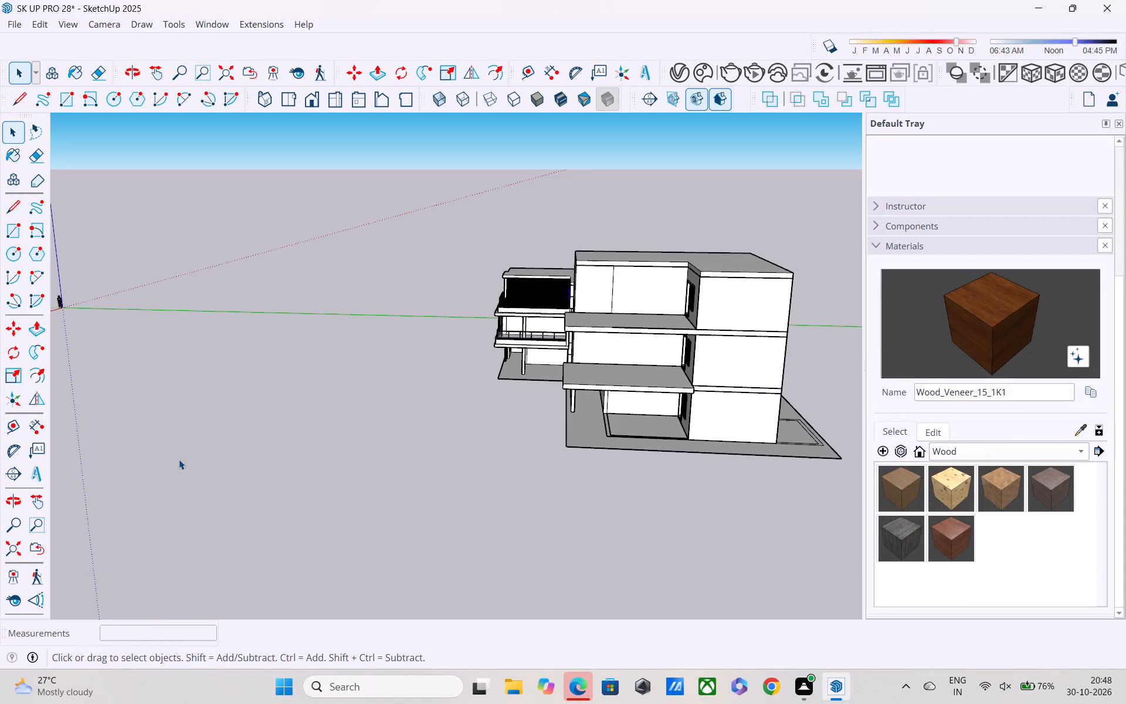
scroll(467, 327, "up", 20)
scroll(467, 327, "up", 3)
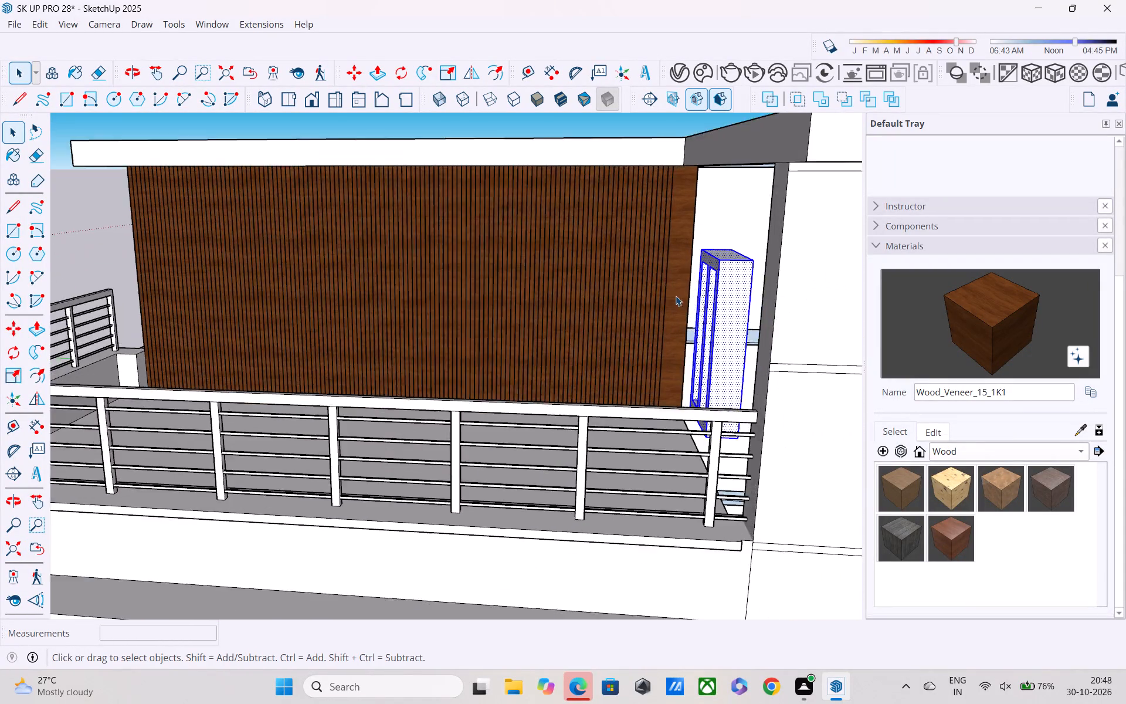
scroll(676, 296, "up", 14)
scroll(759, 246, "up", 2)
scroll(759, 246, "down", 6)
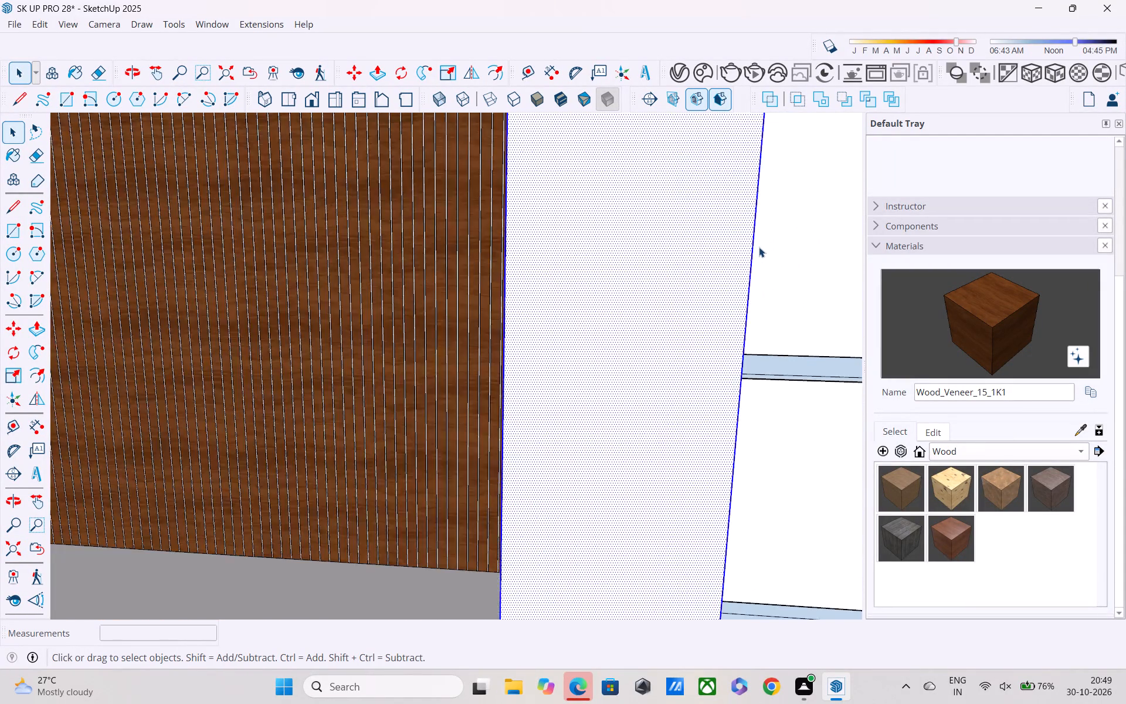
scroll(759, 247, "down", 3)
middle_click_drag(744, 284, 854, 276)
scroll(854, 276, "up", 1)
scroll(854, 276, "down", 7)
scroll(820, 304, "up", 1)
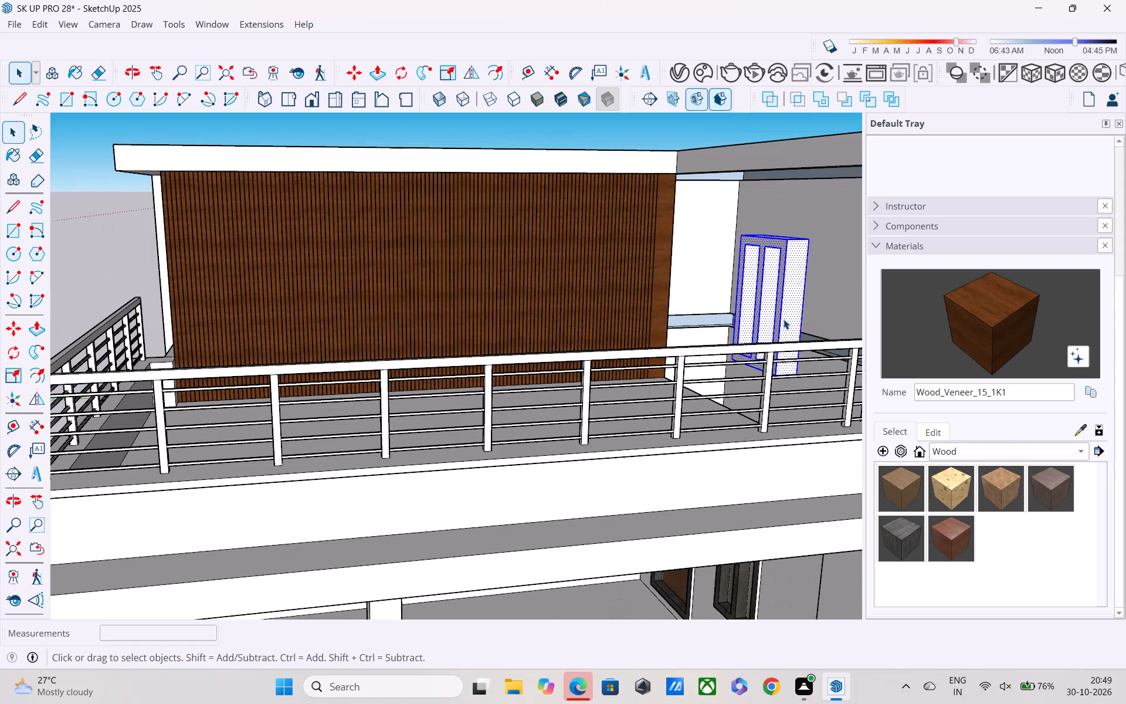
key("Delete")
Examine the ceiling recess beside the terrace's wood-veneer wall from below and from outside.
middle_click_drag(792, 116, 779, 21)
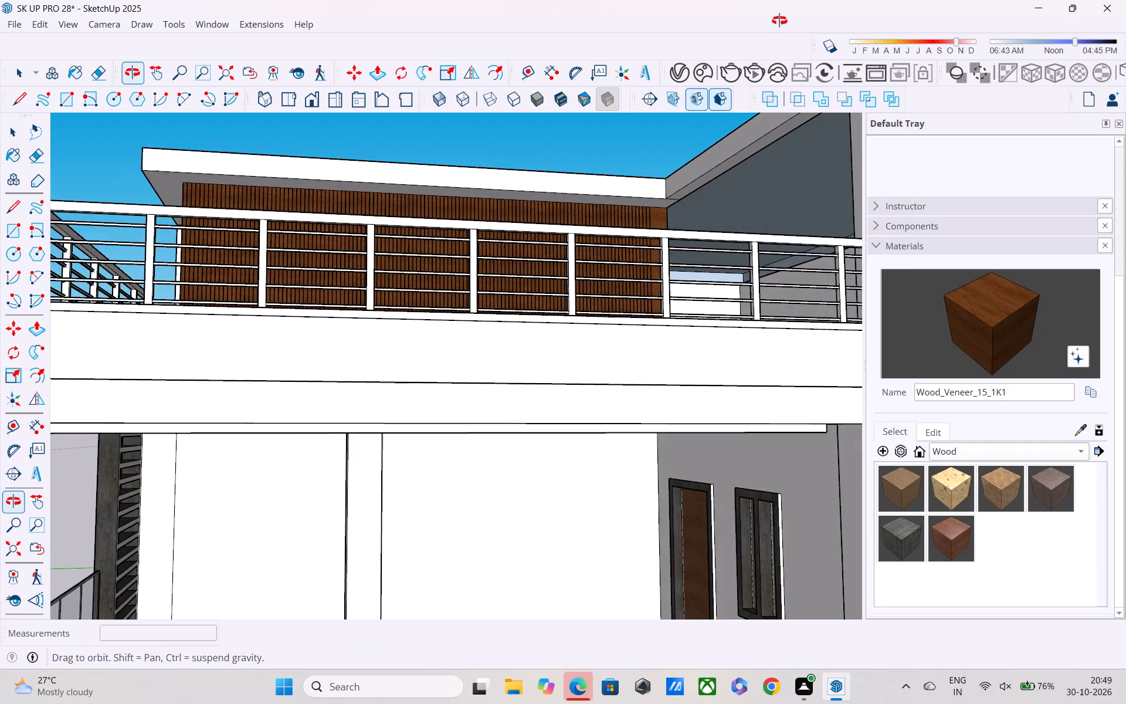
middle_click_drag(779, 21, 779, 20)
scroll(765, 196, "up", 7)
scroll(700, 184, "up", 3)
middle_click_drag(699, 185, 664, 192)
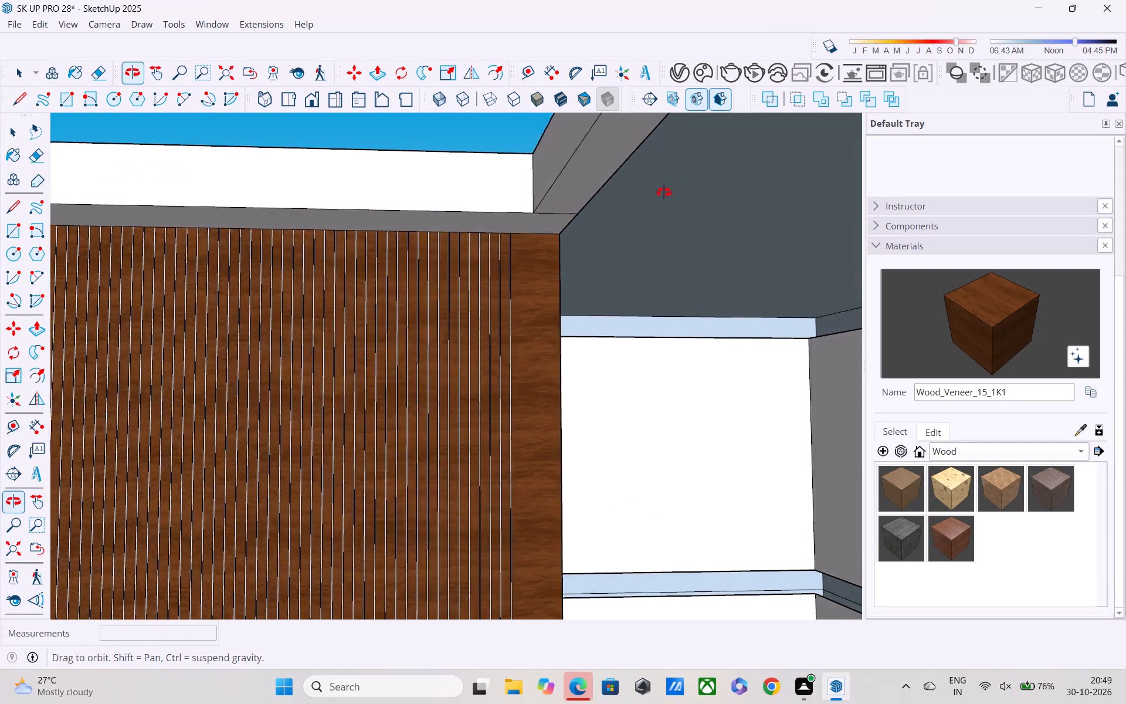
middle_click_drag(664, 192, 433, 255)
scroll(430, 255, "down", 5)
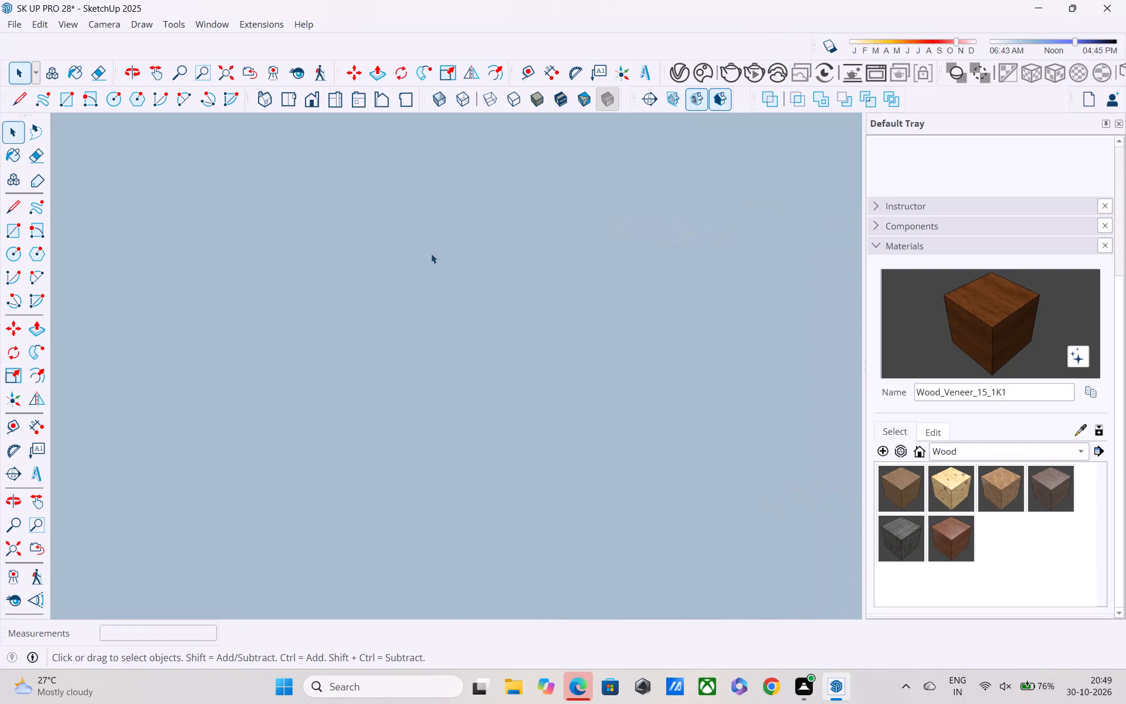
scroll(431, 253, "down", 10)
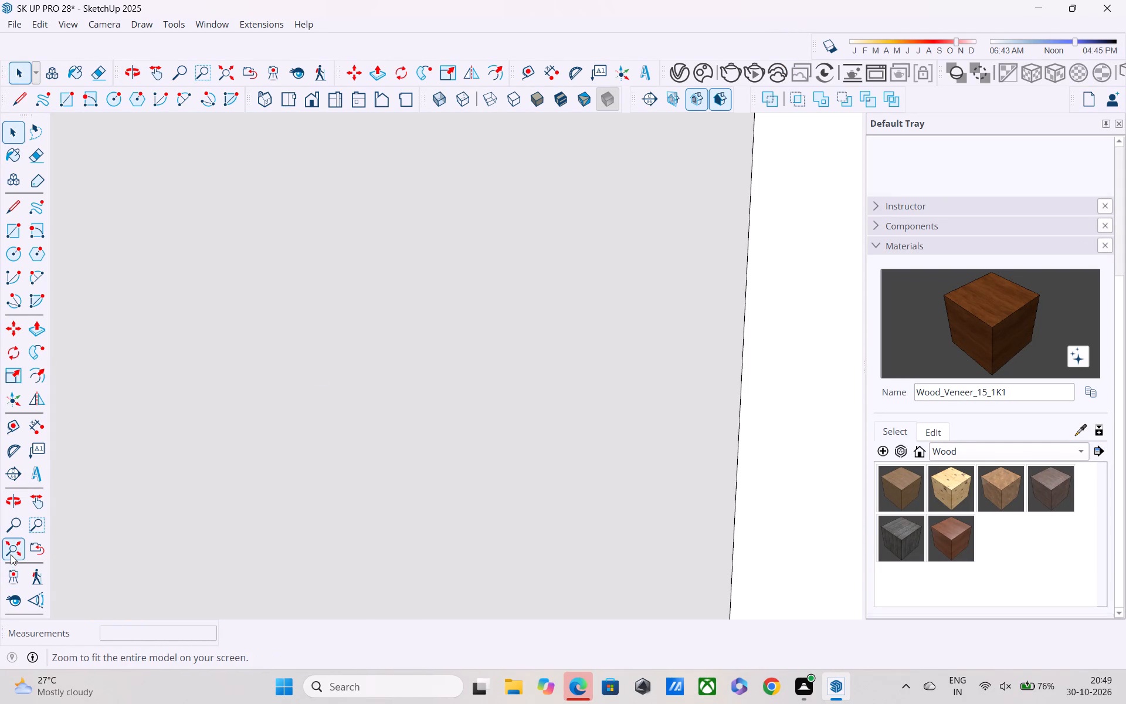
left_click(11, 554)
middle_click_drag(387, 404, 905, 440)
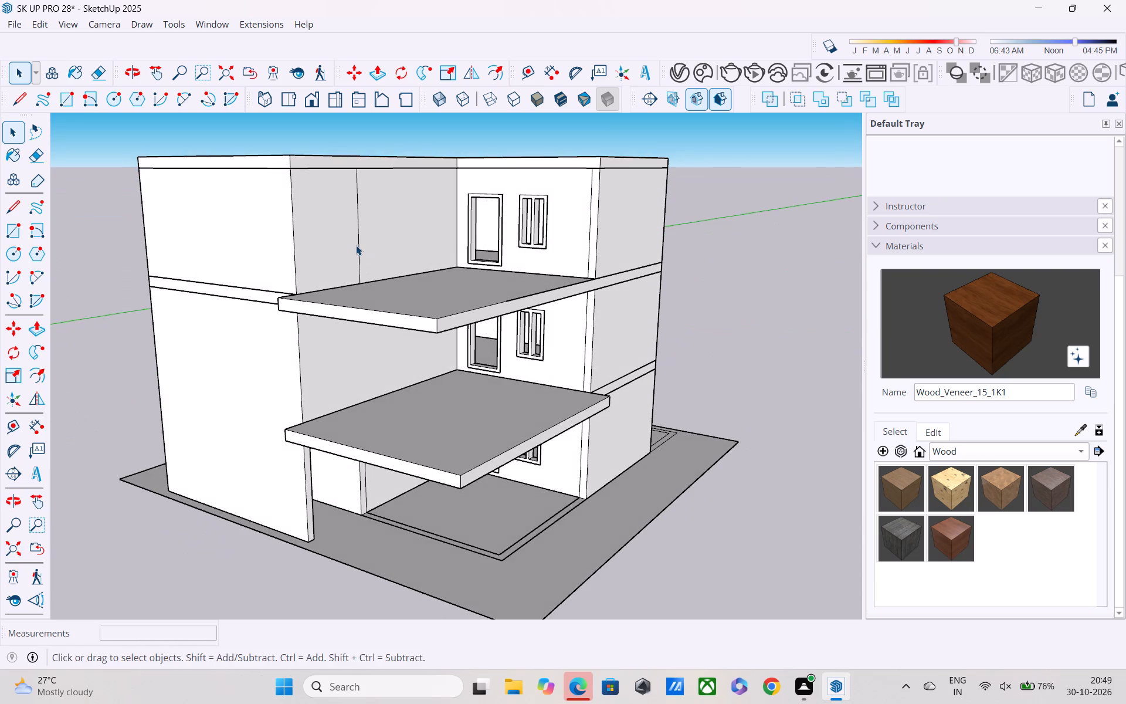
scroll(356, 245, "down", 2)
middle_click_drag(365, 245, 720, 248, "shift")
middle_click_drag(66, 231, 306, 177)
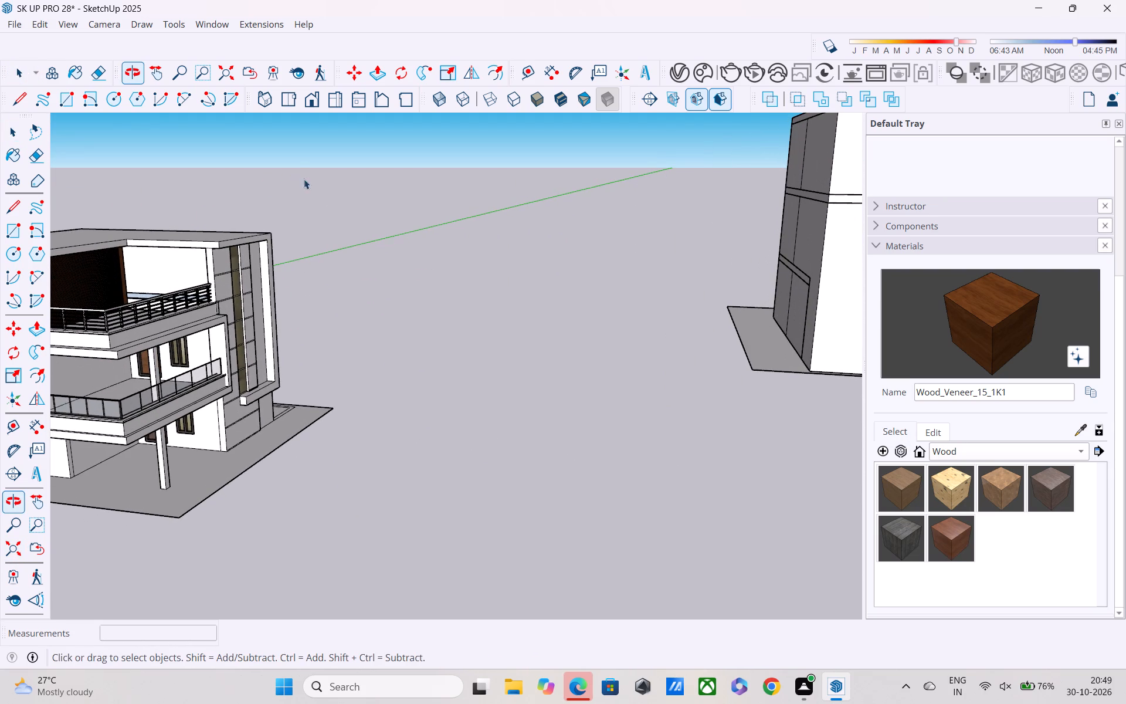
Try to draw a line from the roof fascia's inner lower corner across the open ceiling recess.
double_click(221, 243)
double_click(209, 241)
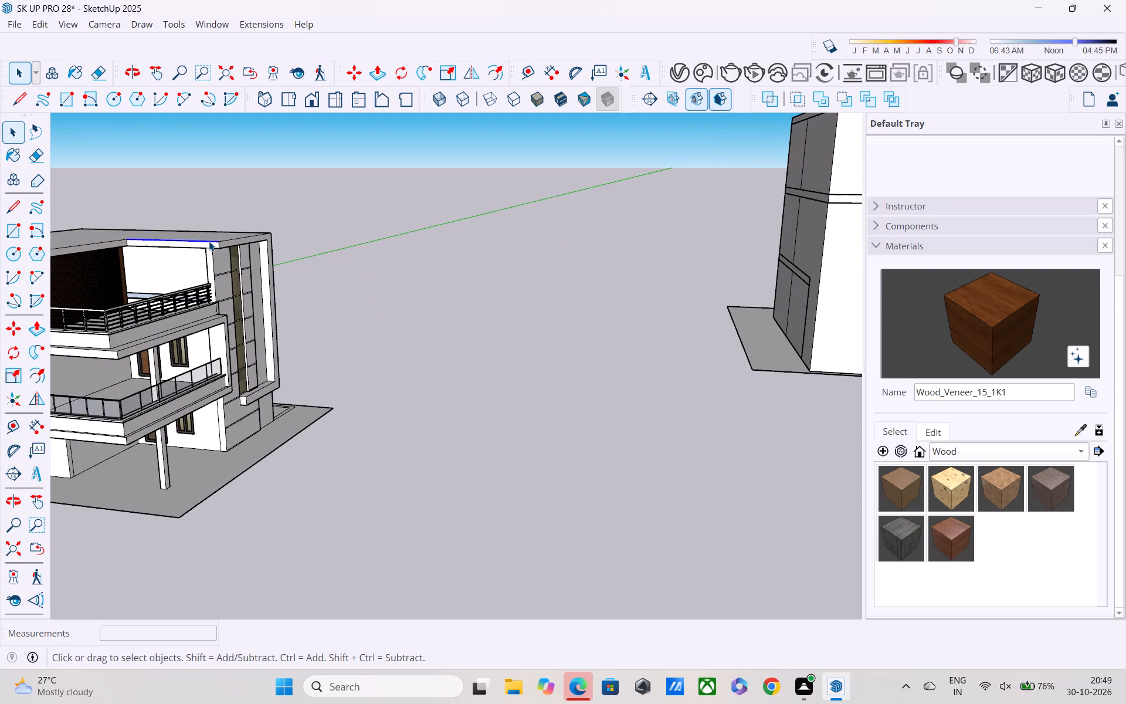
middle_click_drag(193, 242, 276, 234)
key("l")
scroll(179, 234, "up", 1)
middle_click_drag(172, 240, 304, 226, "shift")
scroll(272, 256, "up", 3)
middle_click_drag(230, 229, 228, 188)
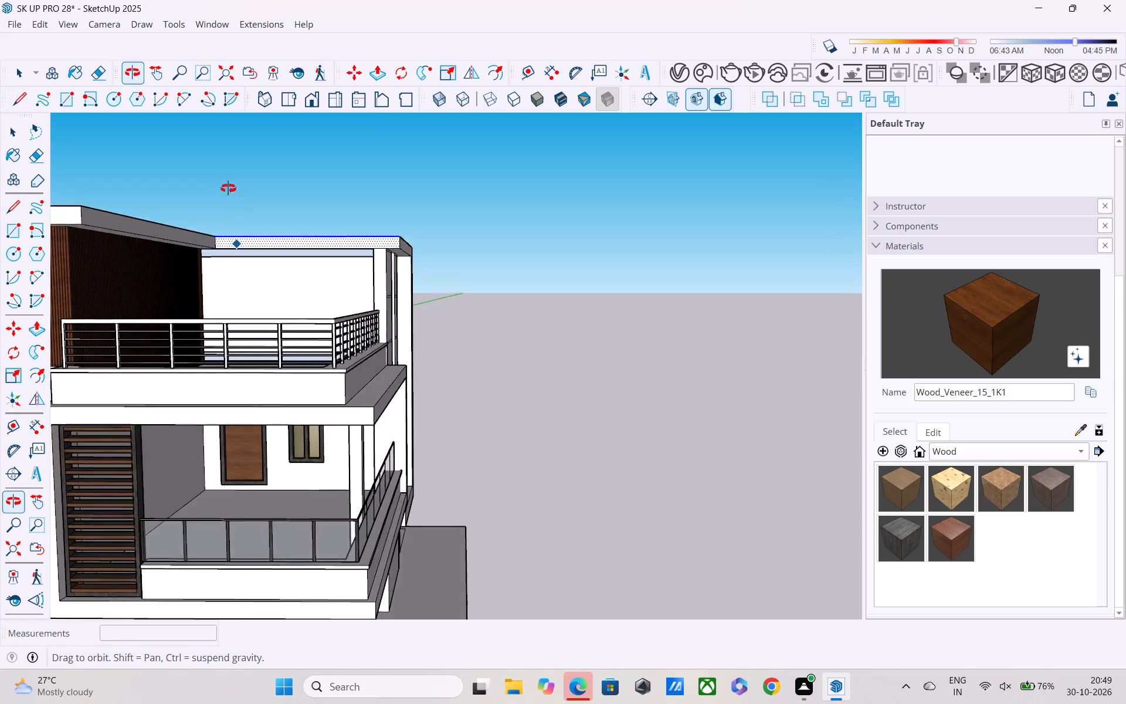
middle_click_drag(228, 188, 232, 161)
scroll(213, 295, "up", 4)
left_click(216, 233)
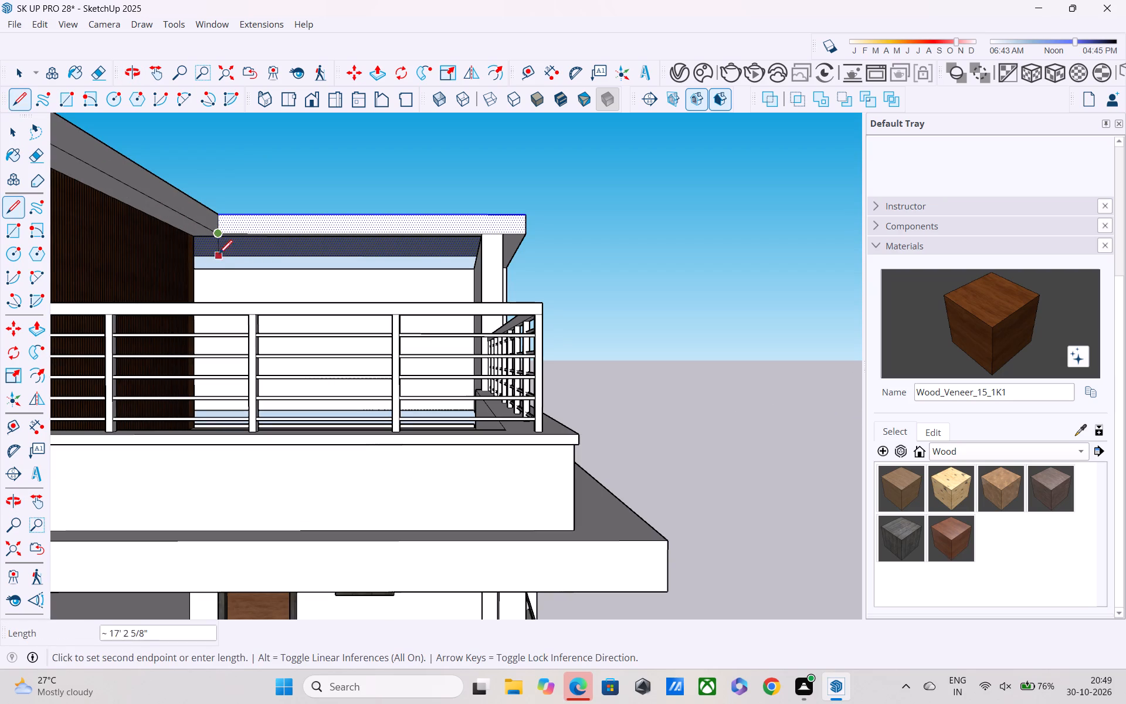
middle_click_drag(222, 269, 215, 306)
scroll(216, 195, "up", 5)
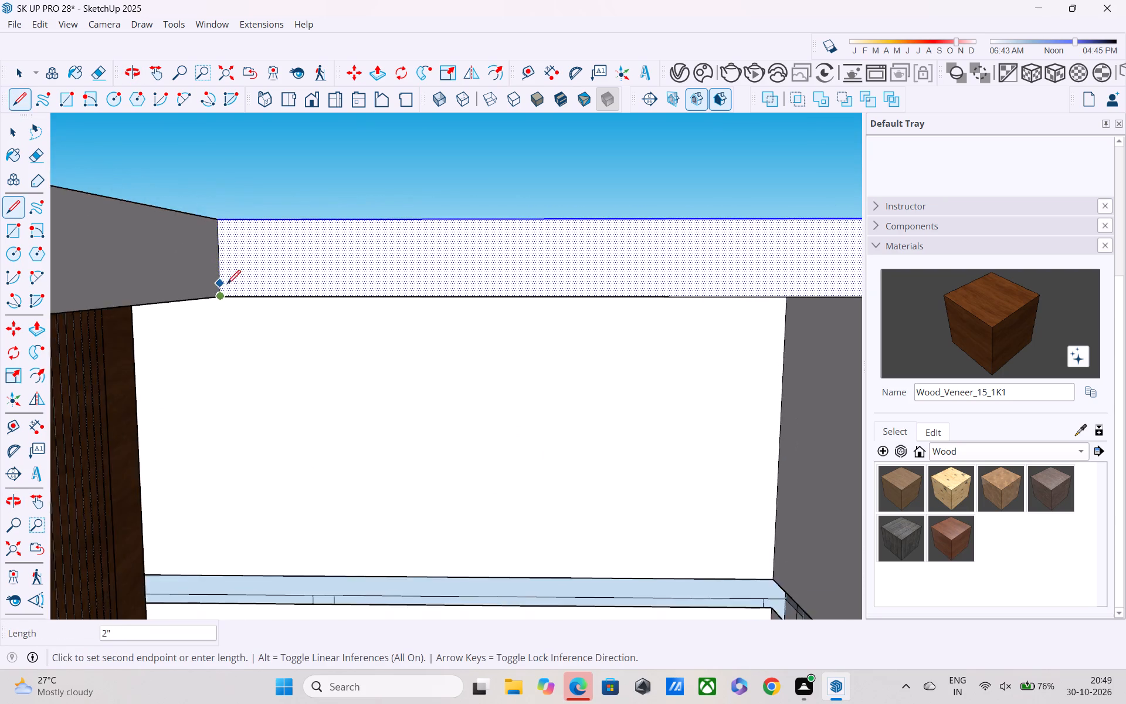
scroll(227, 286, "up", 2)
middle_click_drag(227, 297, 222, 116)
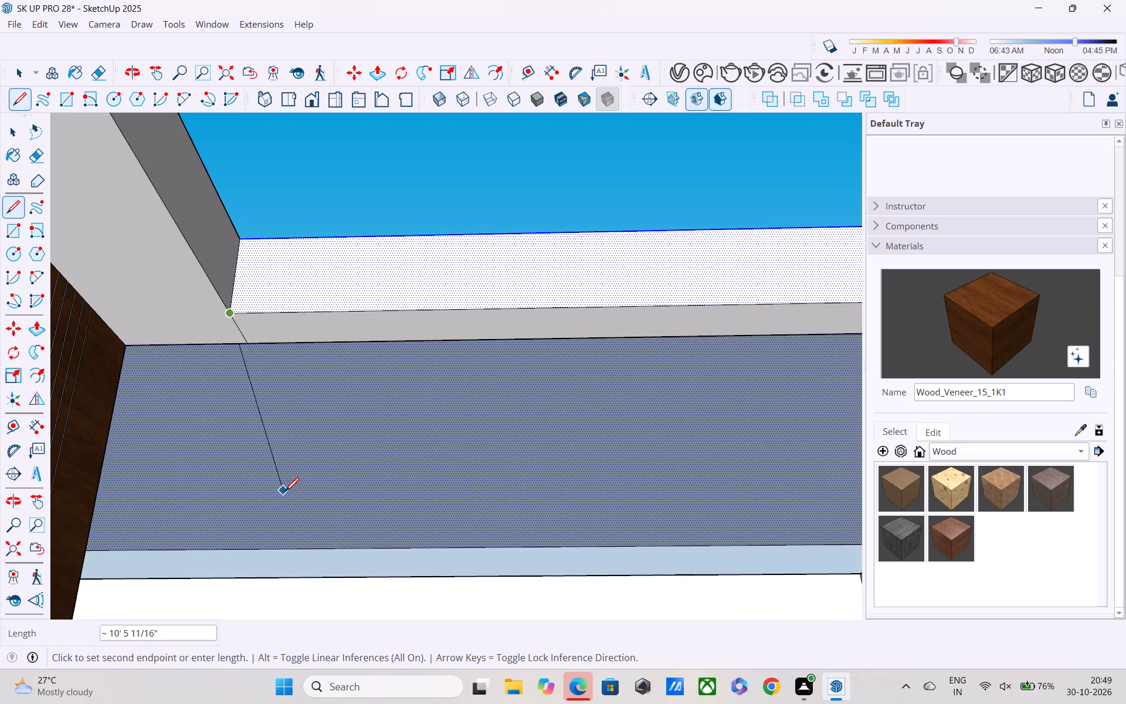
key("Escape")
Draw a line from the roof slab's inner underside edge across the open ceiling recess to its far side.
left_click(241, 342)
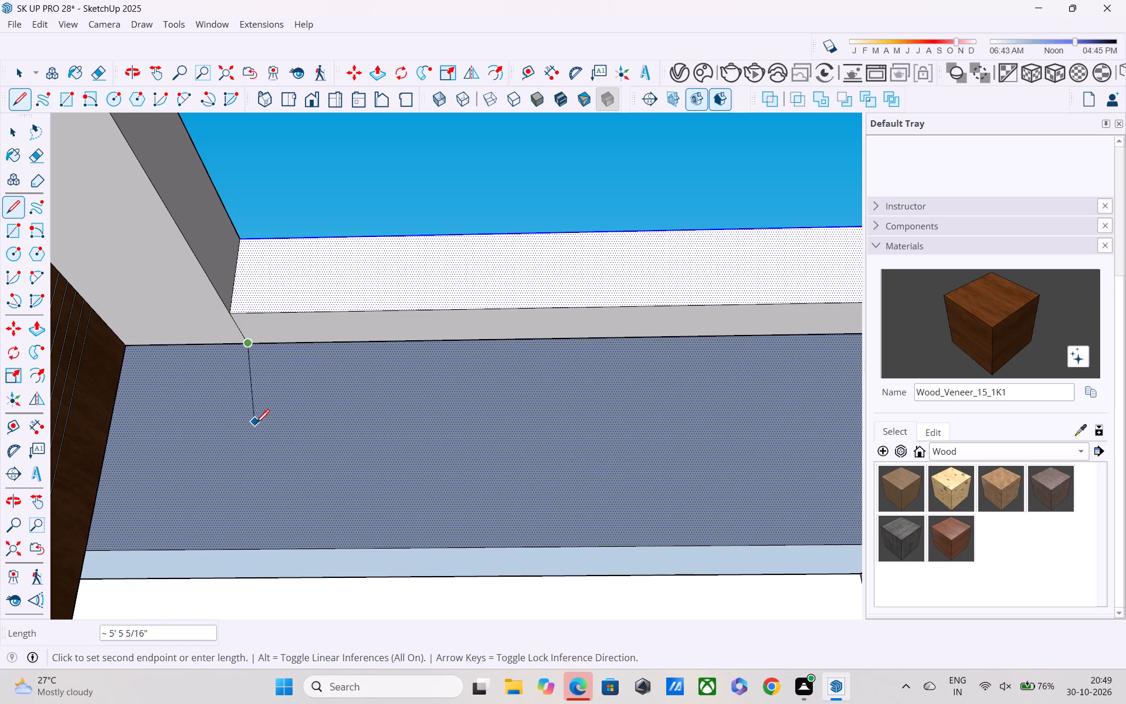
middle_click_drag(270, 459, 264, 307, "shift")
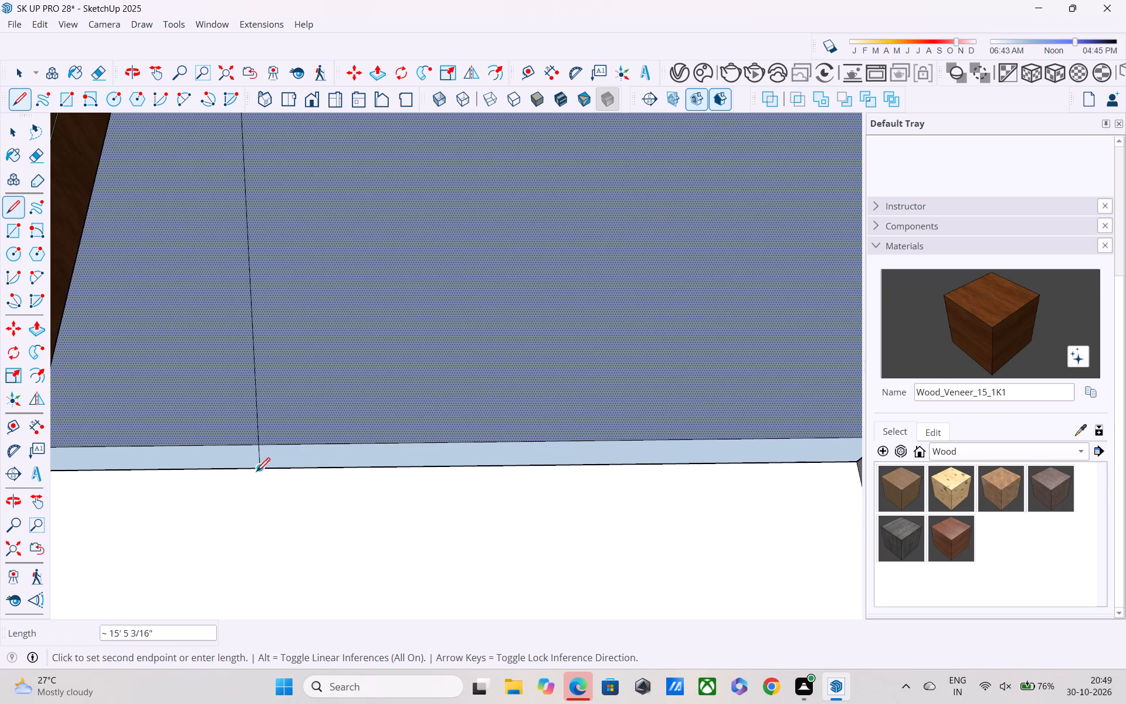
scroll(256, 473, "up", 8)
middle_click_drag(302, 466, 394, 608)
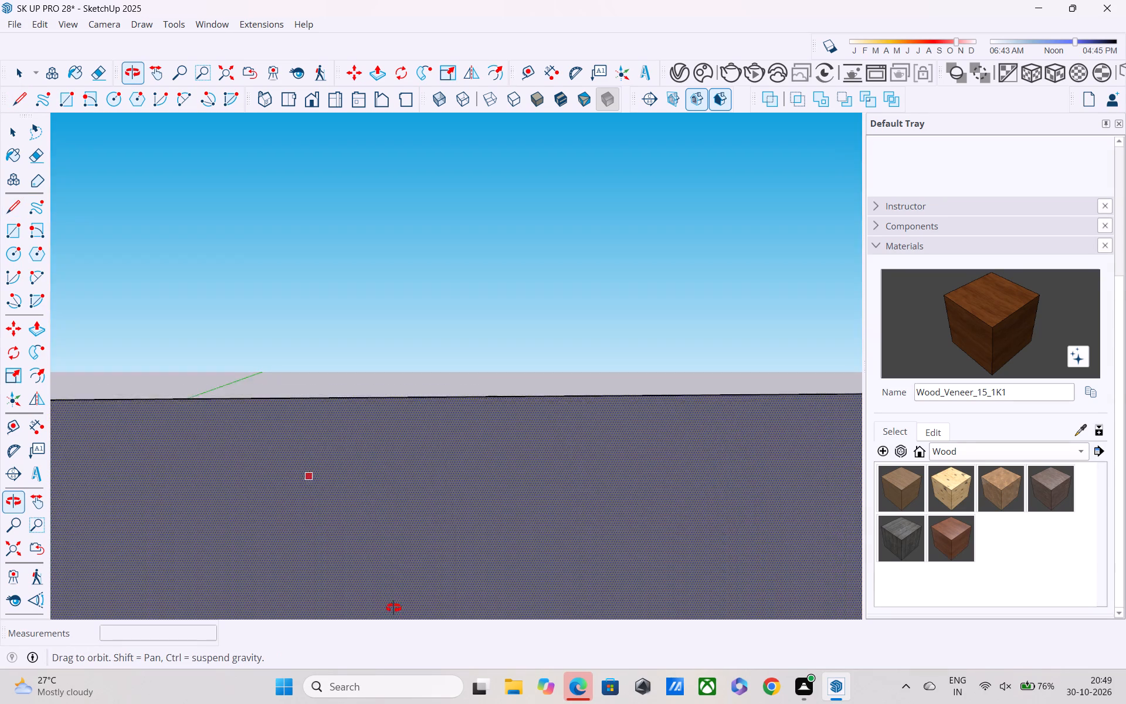
middle_click_drag(394, 608, 599, 575)
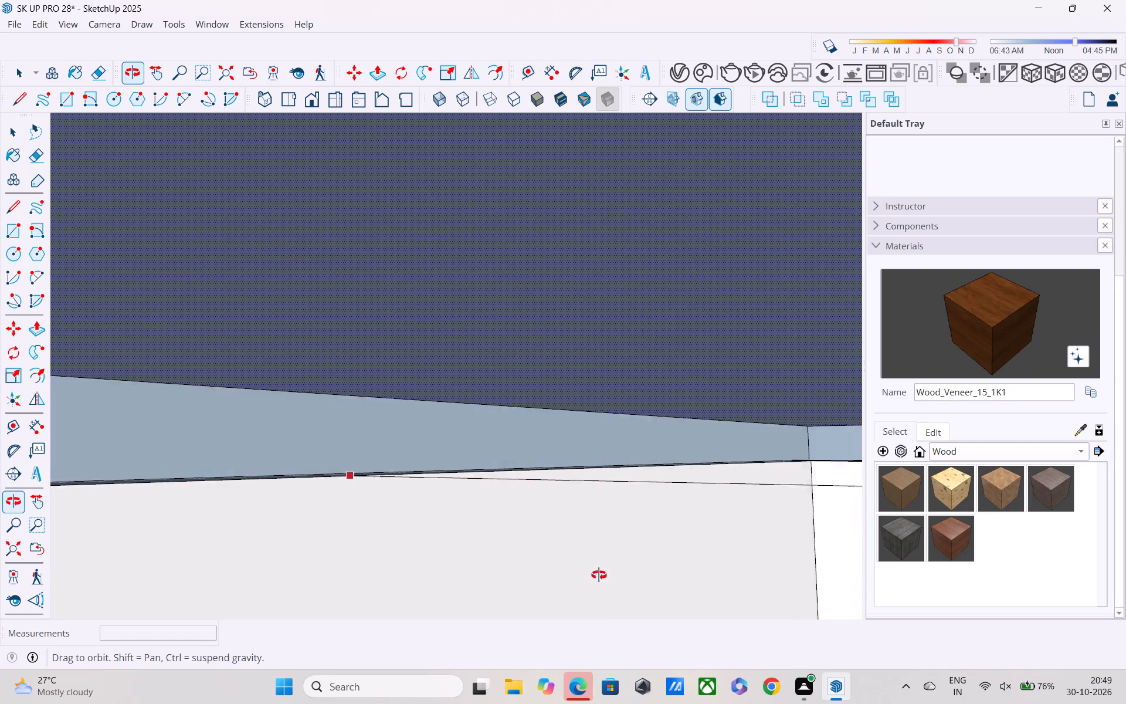
middle_click_drag(599, 575, 781, 593)
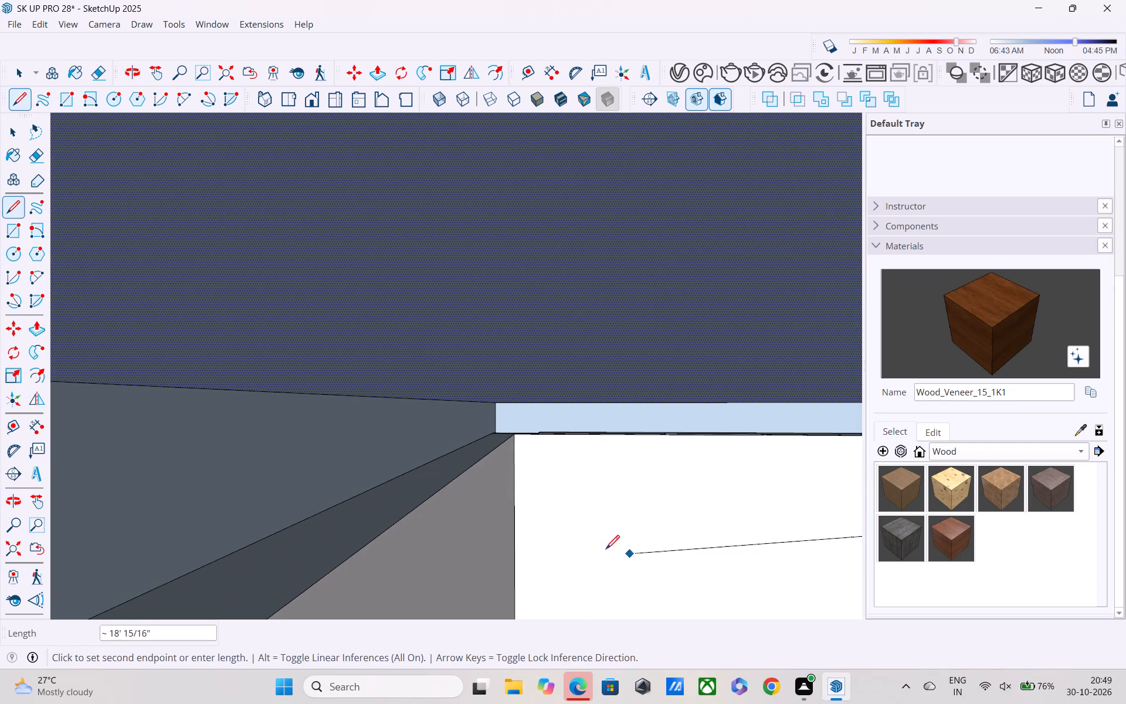
left_click(476, 471)
Bring the whole model back into view and examine the house and its terrace roof corner from outside.
scroll(495, 467, "down", 4)
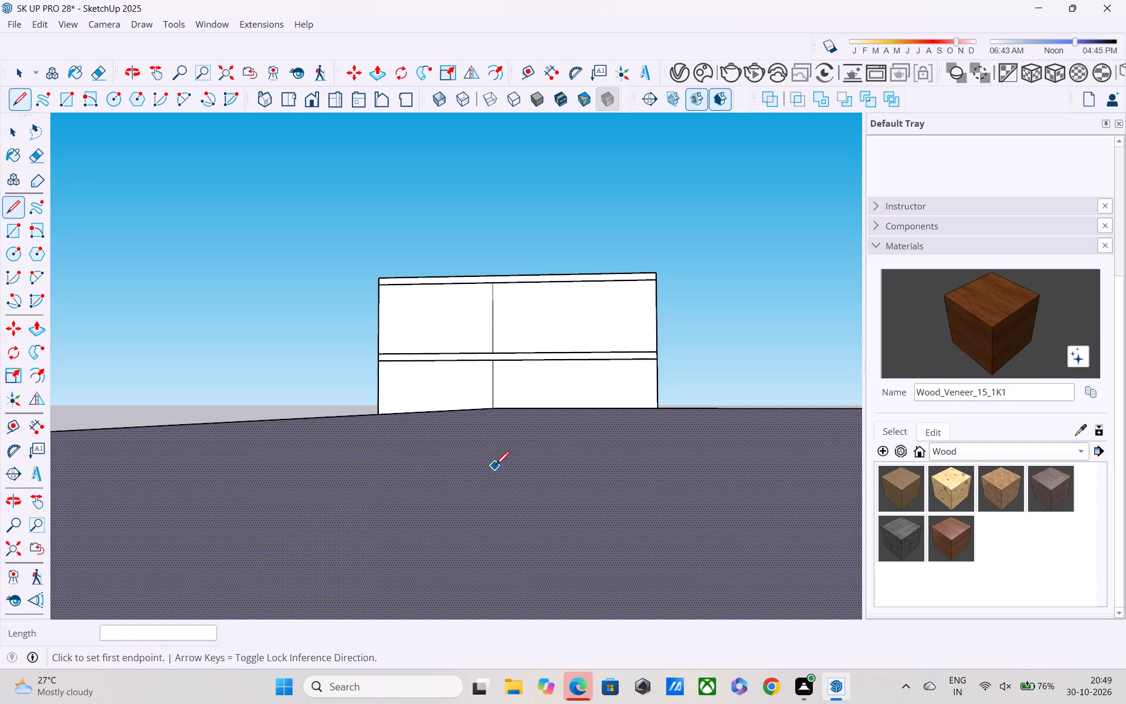
middle_click(496, 466)
scroll(496, 466, "down", 5)
left_click(7, 550)
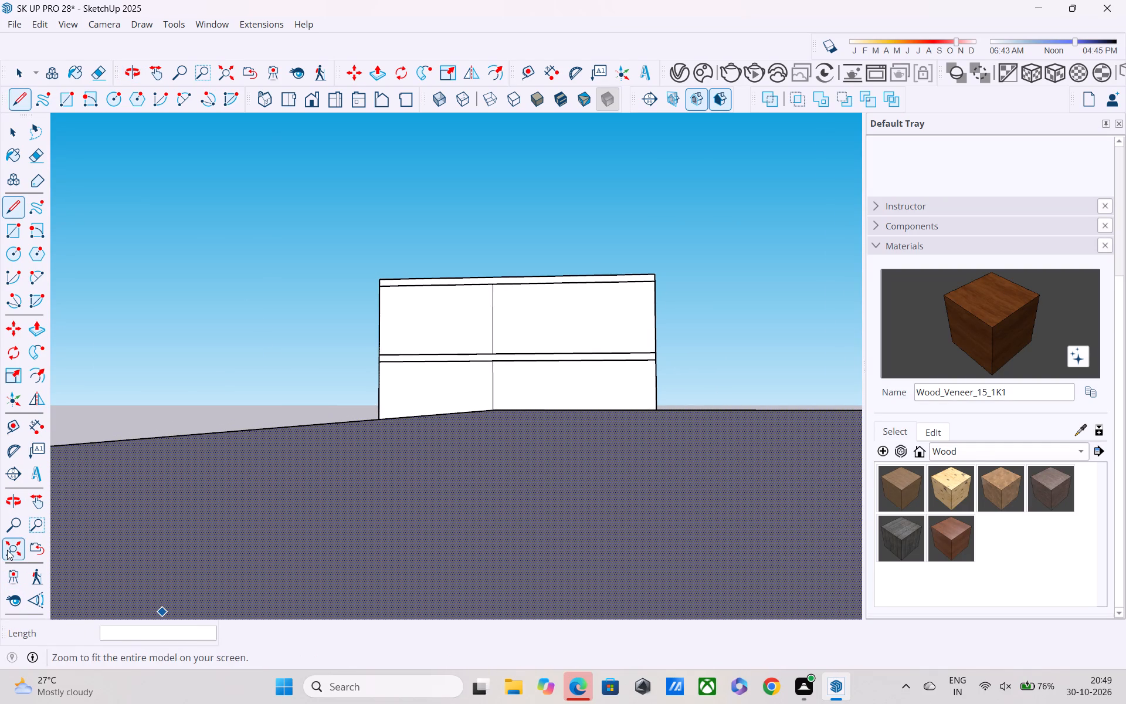
middle_click_drag(467, 434, 267, 441)
scroll(301, 307, "up", 11)
middle_click_drag(287, 329, 269, 336)
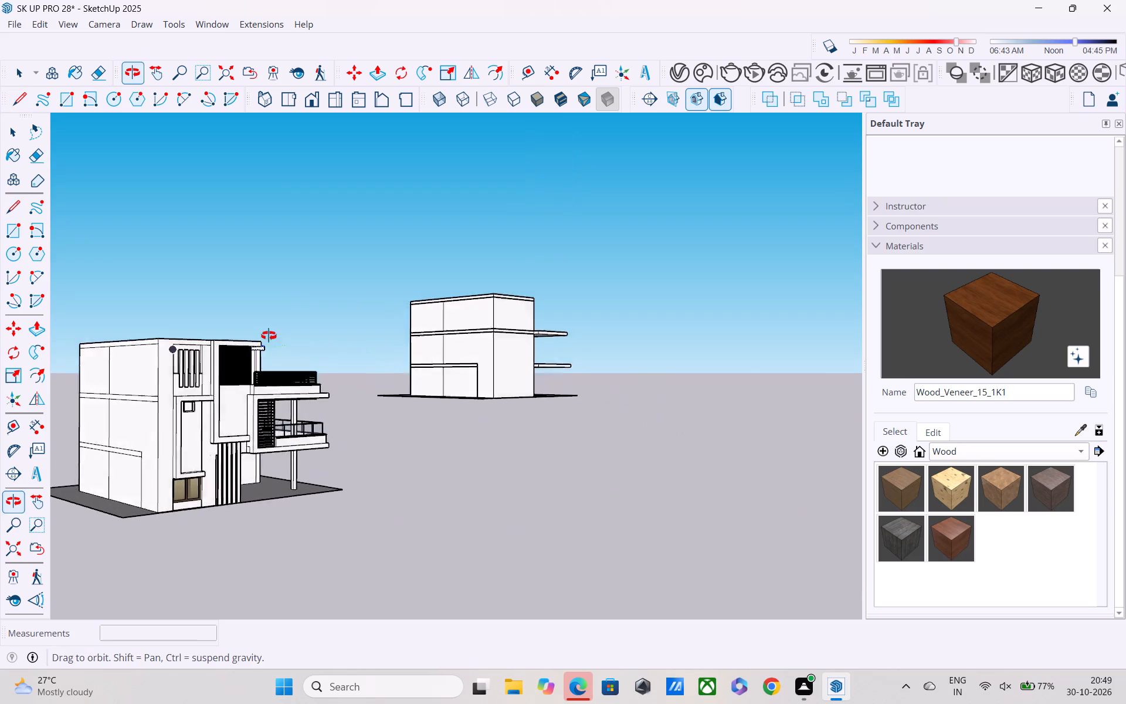
middle_click_drag(269, 336, 95, 341)
scroll(448, 306, "up", 9)
middle_click_drag(250, 405, 252, 473)
scroll(254, 465, "up", 3)
scroll(200, 452, "up", 2)
middle_click_drag(197, 450, 458, 428, "shift")
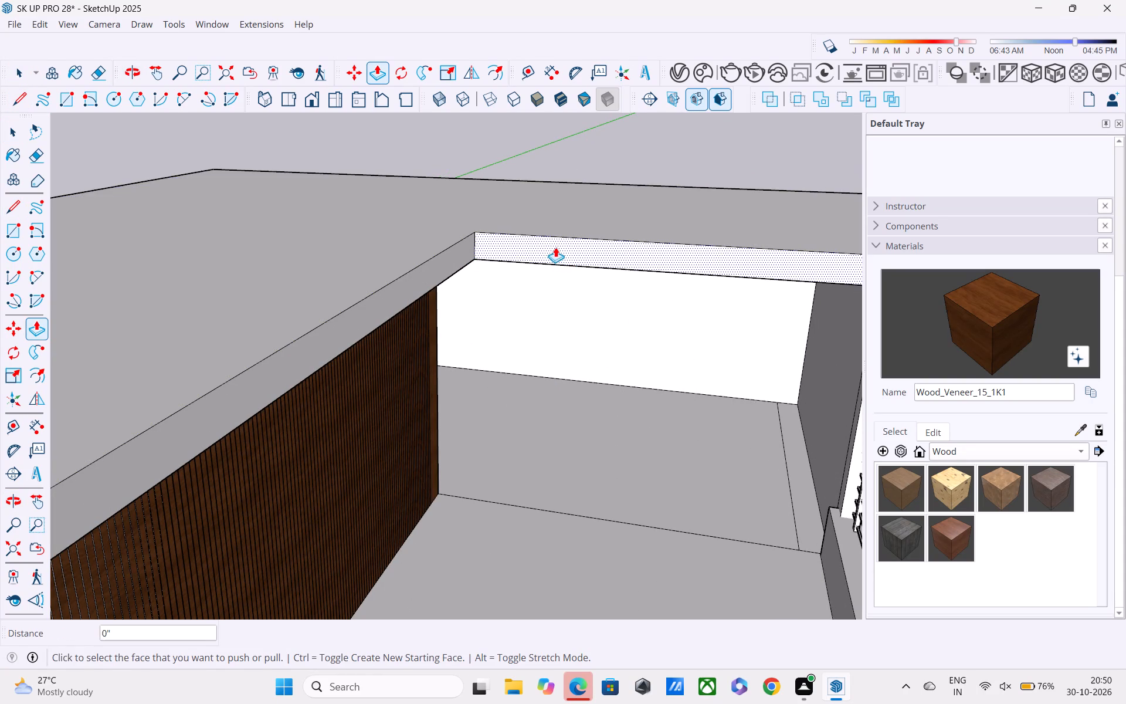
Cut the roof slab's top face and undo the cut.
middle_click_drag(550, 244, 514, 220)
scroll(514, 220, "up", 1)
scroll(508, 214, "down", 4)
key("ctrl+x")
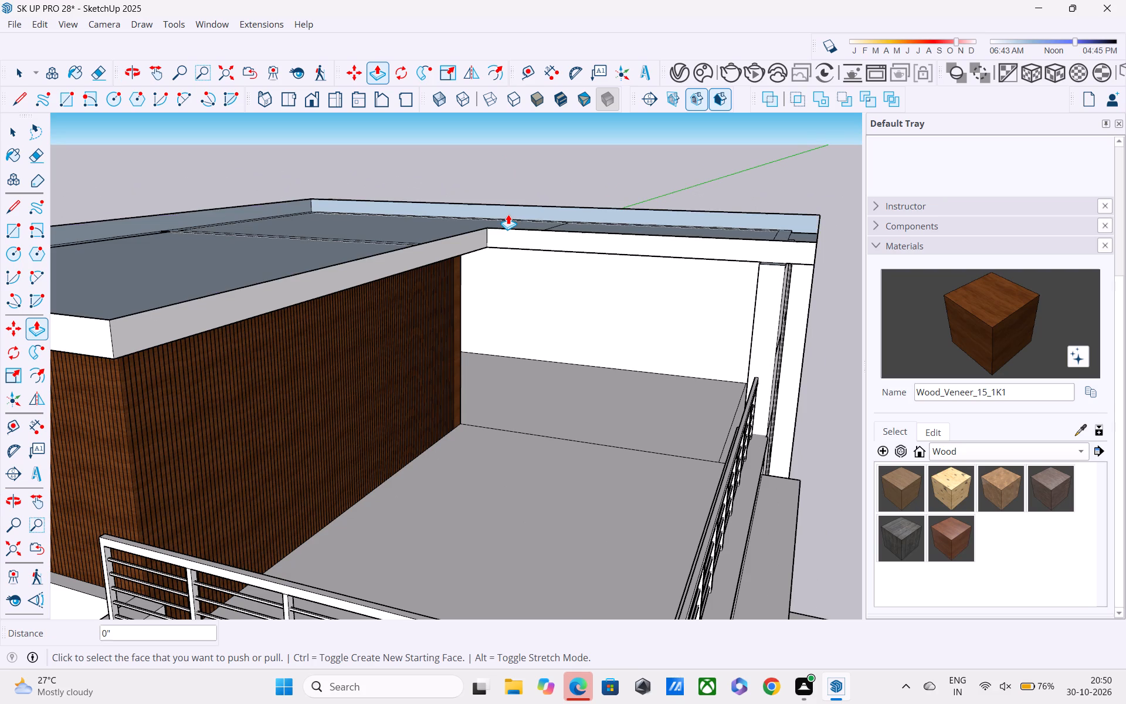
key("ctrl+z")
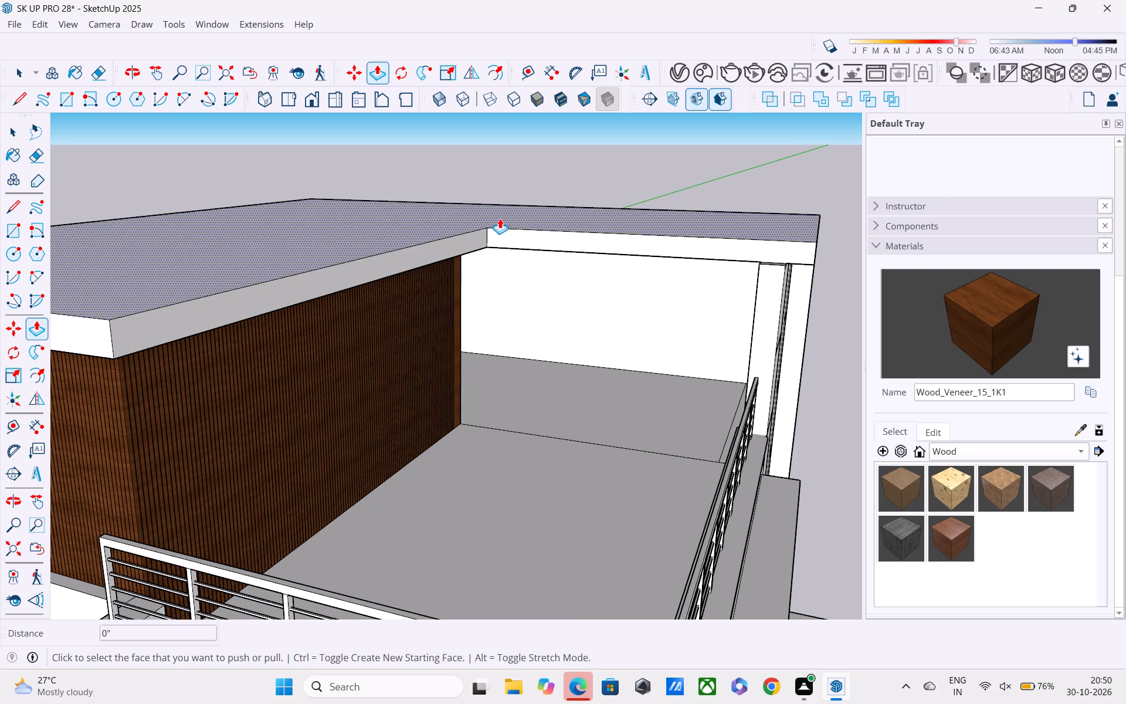
Push the ceiling face beside the wood-veneer wall up 1' to the top surface of the roof slab.
middle_click_drag(479, 251, 398, 242)
scroll(573, 245, "up", 3)
middle_click_drag(537, 232, 432, 177)
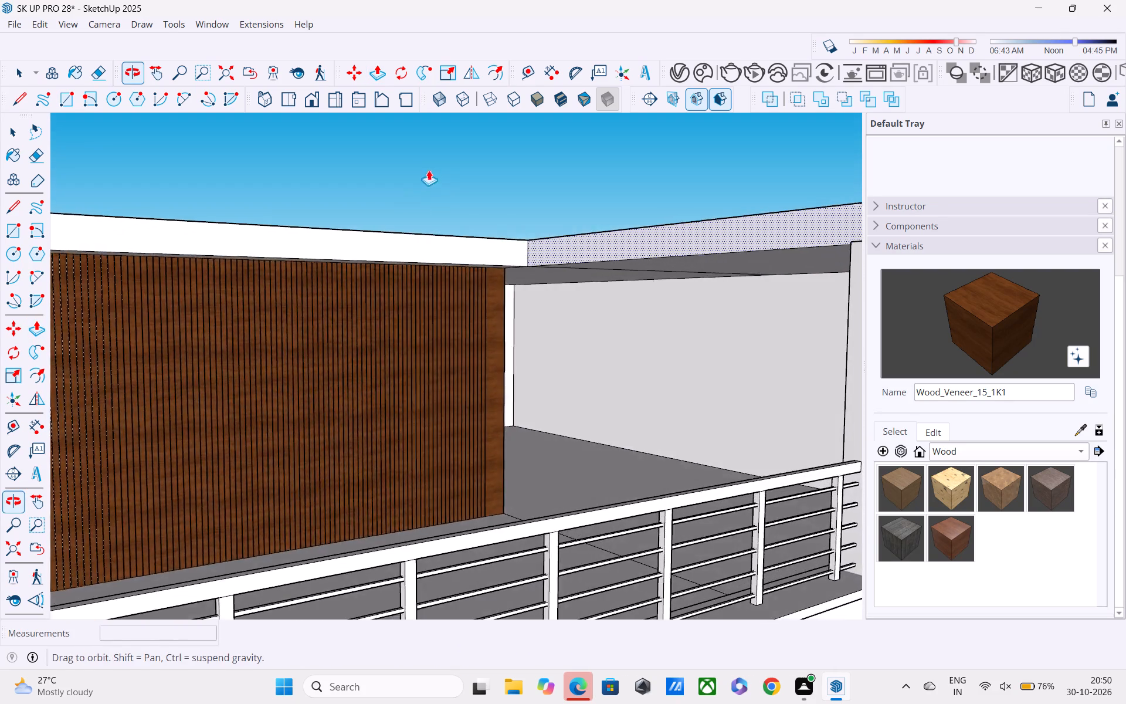
scroll(602, 248, "up", 5)
middle_click_drag(539, 233, 419, 143)
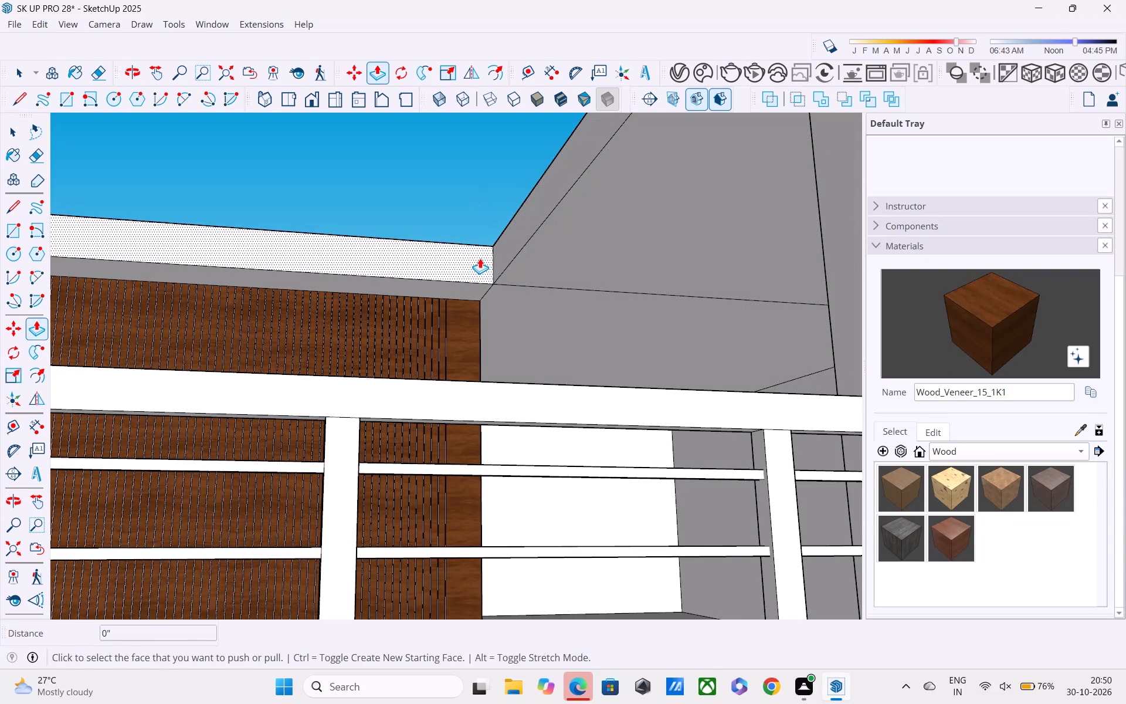
left_click(535, 317)
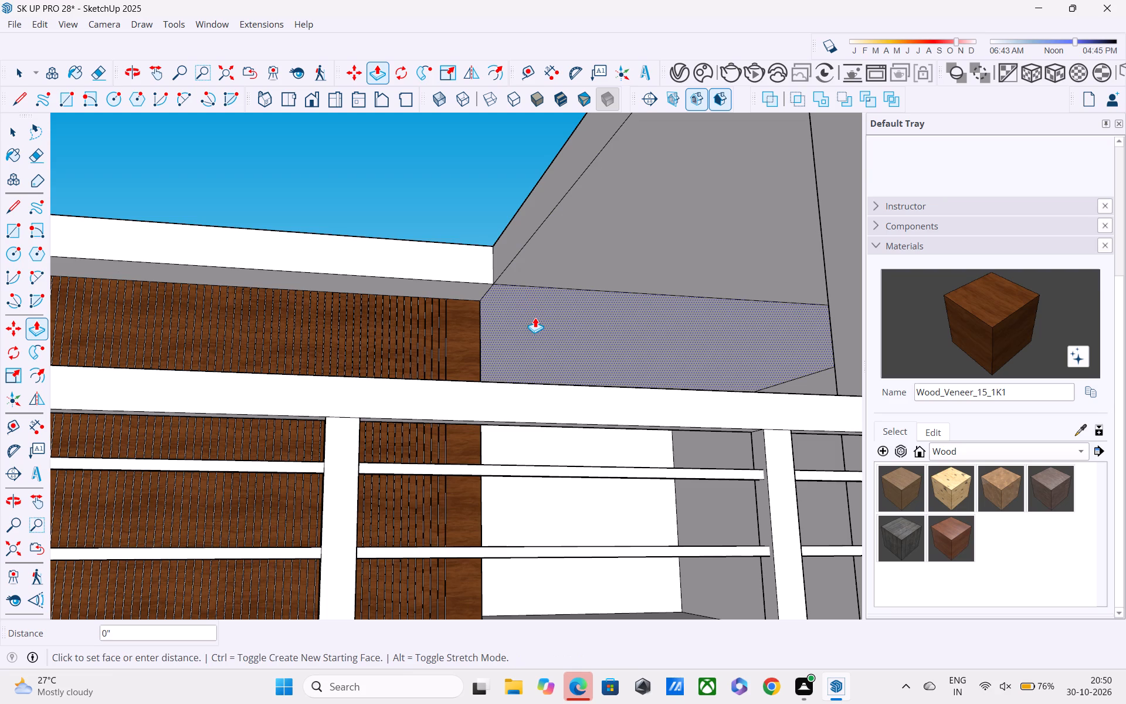
middle_click_drag(531, 278, 586, 365)
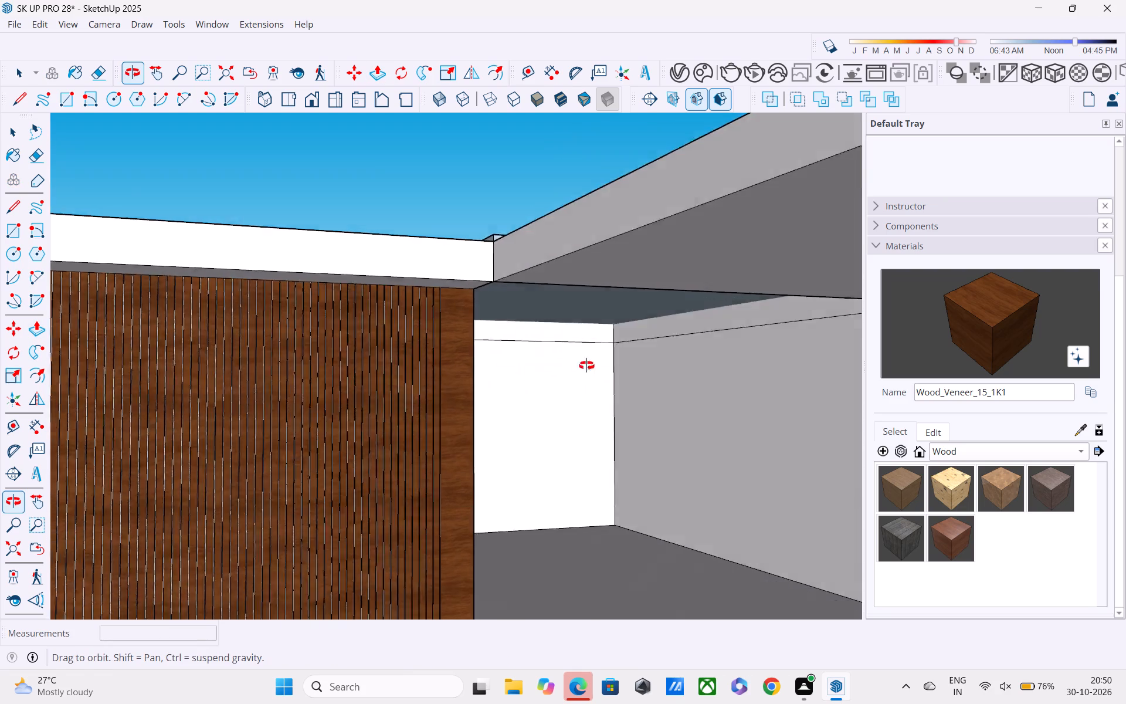
middle_click_drag(586, 365, 638, 473)
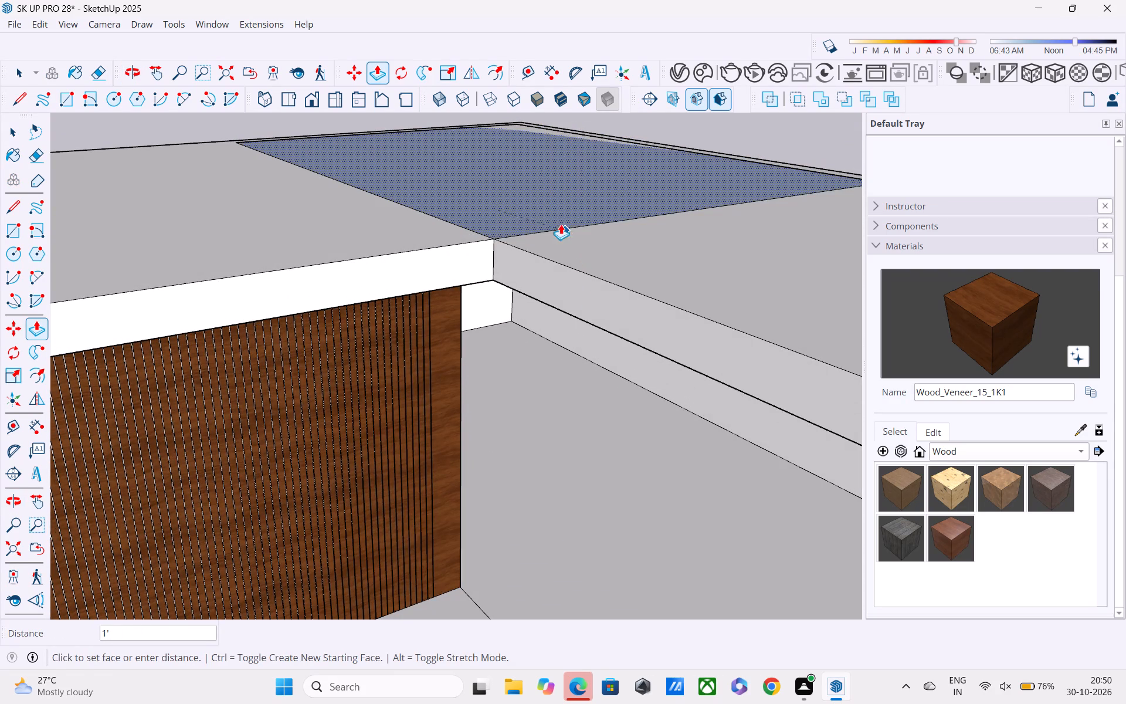
left_click(554, 216)
Delete the remaining roof face above the recess beside the wood-veneer wall, leaving that bay open to the sky.
scroll(554, 215, "down", 2)
middle_click_drag(558, 239, 583, 353)
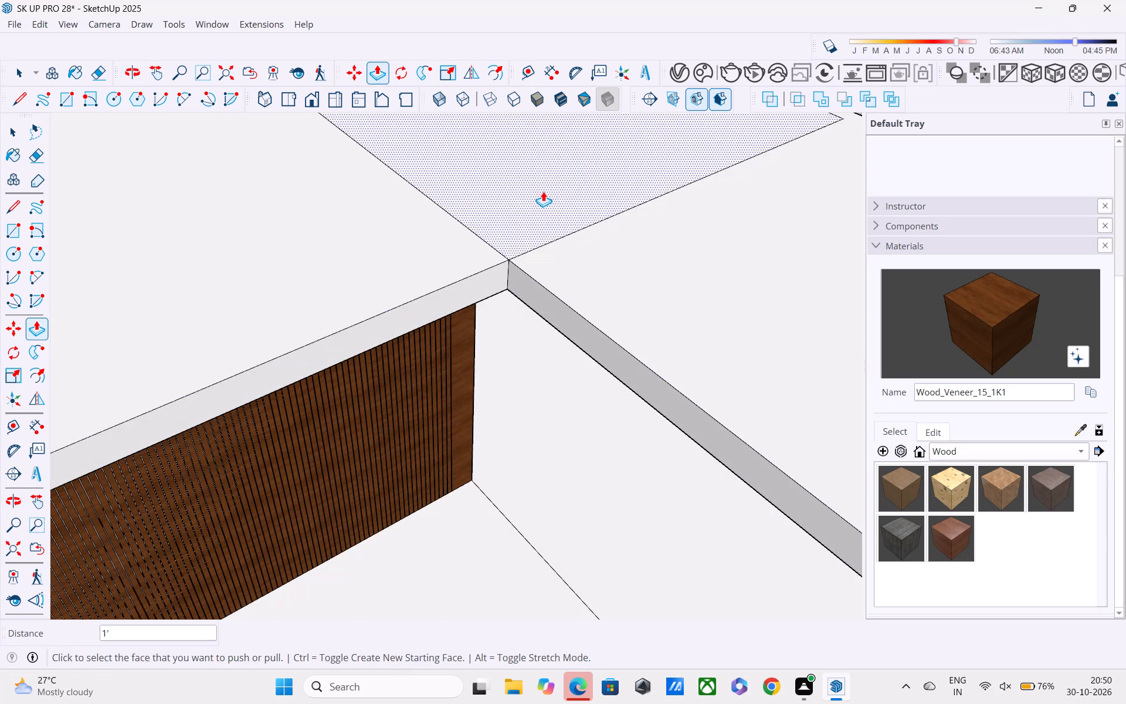
left_click(543, 191)
middle_click_drag(547, 210, 549, 80)
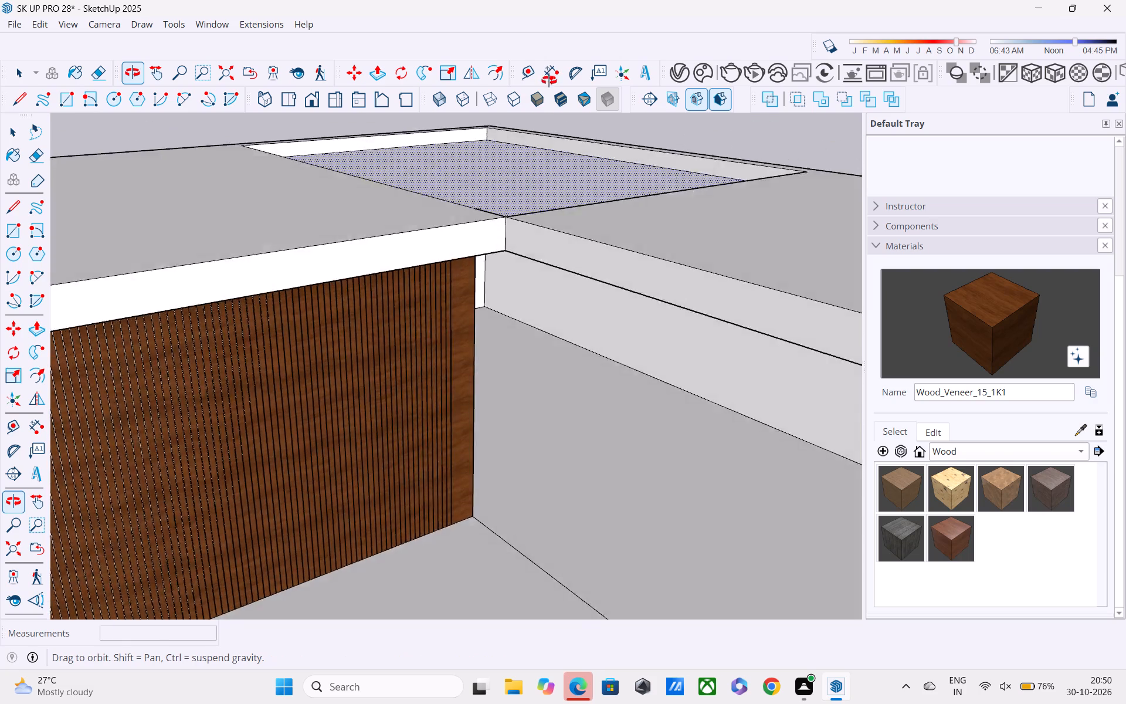
middle_click_drag(549, 80, 555, 39)
key("space")
scroll(551, 180, "up", 1)
middle_click_drag(531, 239, 521, 89)
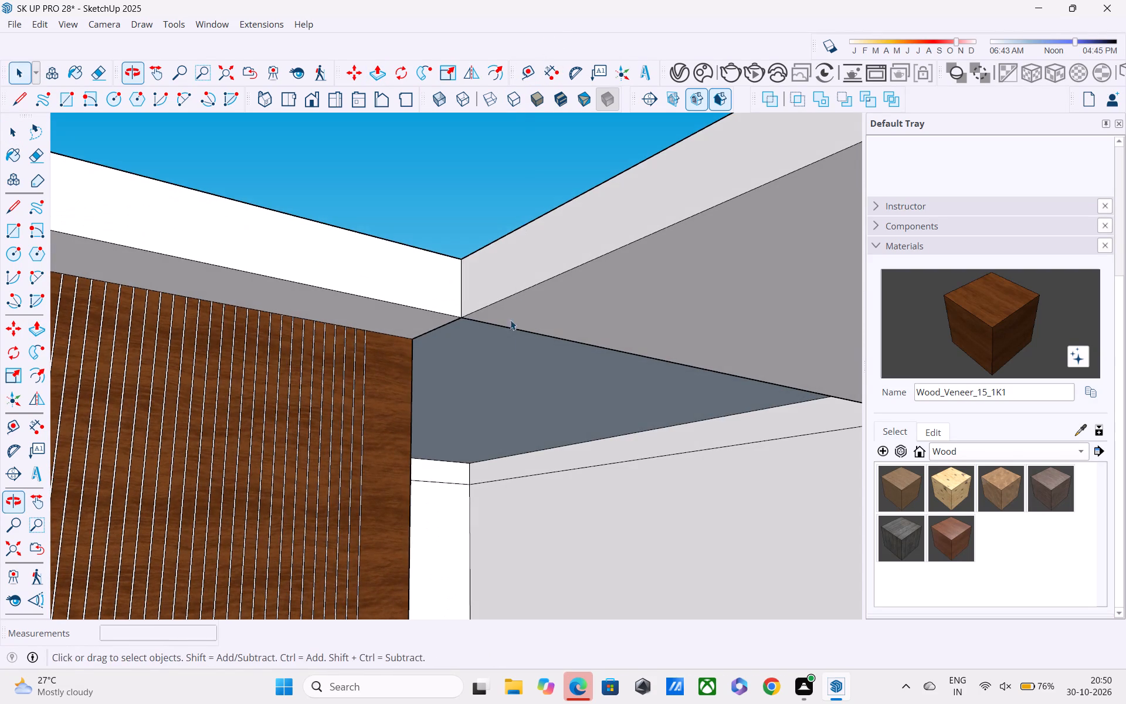
left_click(499, 385)
key("Delete")
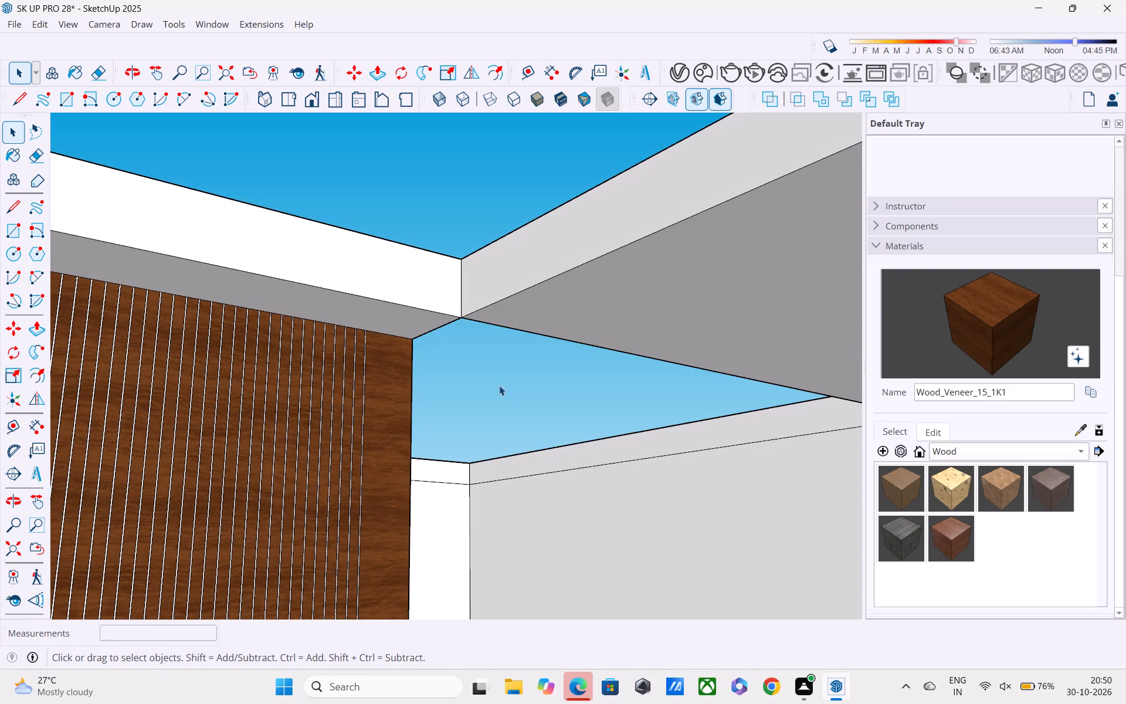
Draw a 9" line across the rear wall top from the roof opening's inner corner to the outer edge.
scroll(499, 385, "up", 1)
scroll(499, 312, "down", 4)
middle_click_drag(500, 302, 541, 472)
scroll(473, 207, "down", 2)
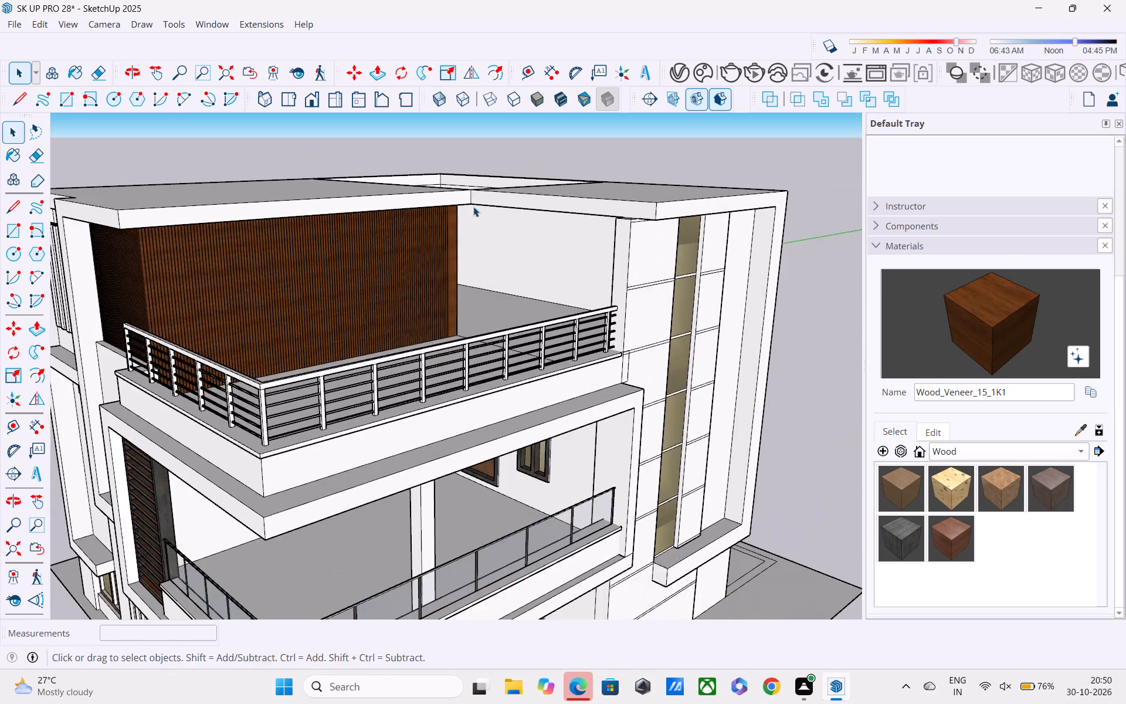
middle_click_drag(473, 207, 554, 337)
scroll(476, 161, "down", 5)
middle_click_drag(476, 161, 599, 293)
scroll(578, 241, "down", 1)
middle_click_drag(578, 244, 591, 272)
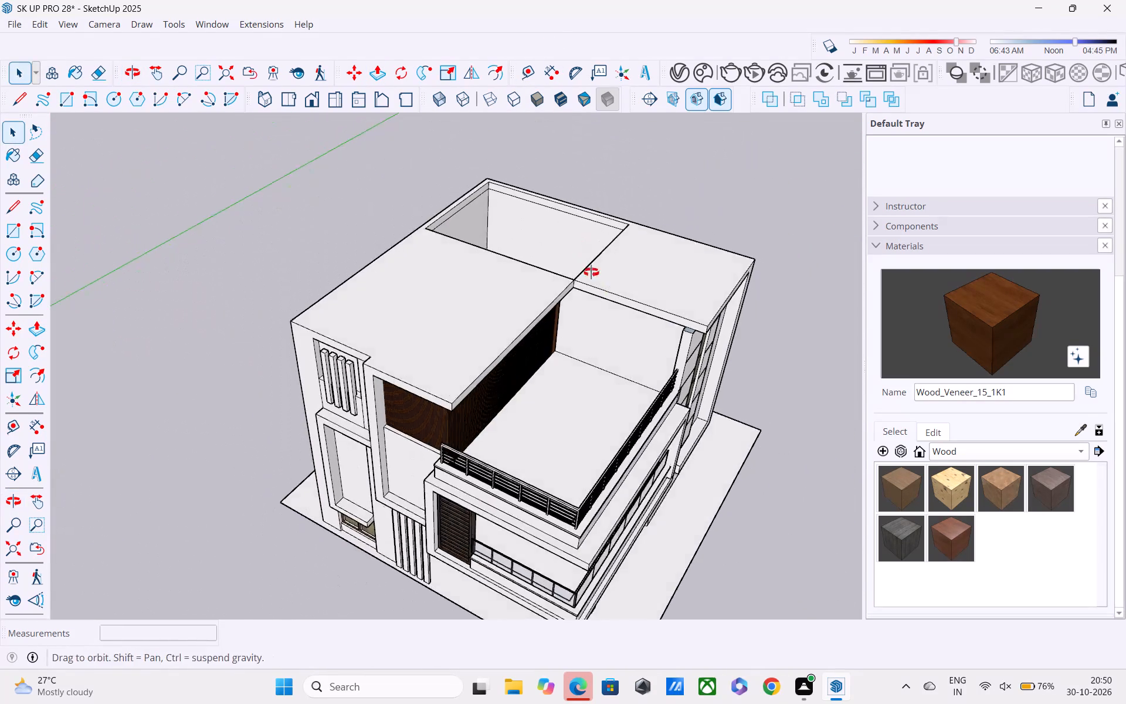
middle_click_drag(591, 272, 643, 331)
middle_click_drag(571, 230, 707, 366, "shift")
scroll(671, 303, "up", 3)
middle_click_drag(661, 303, 986, 345)
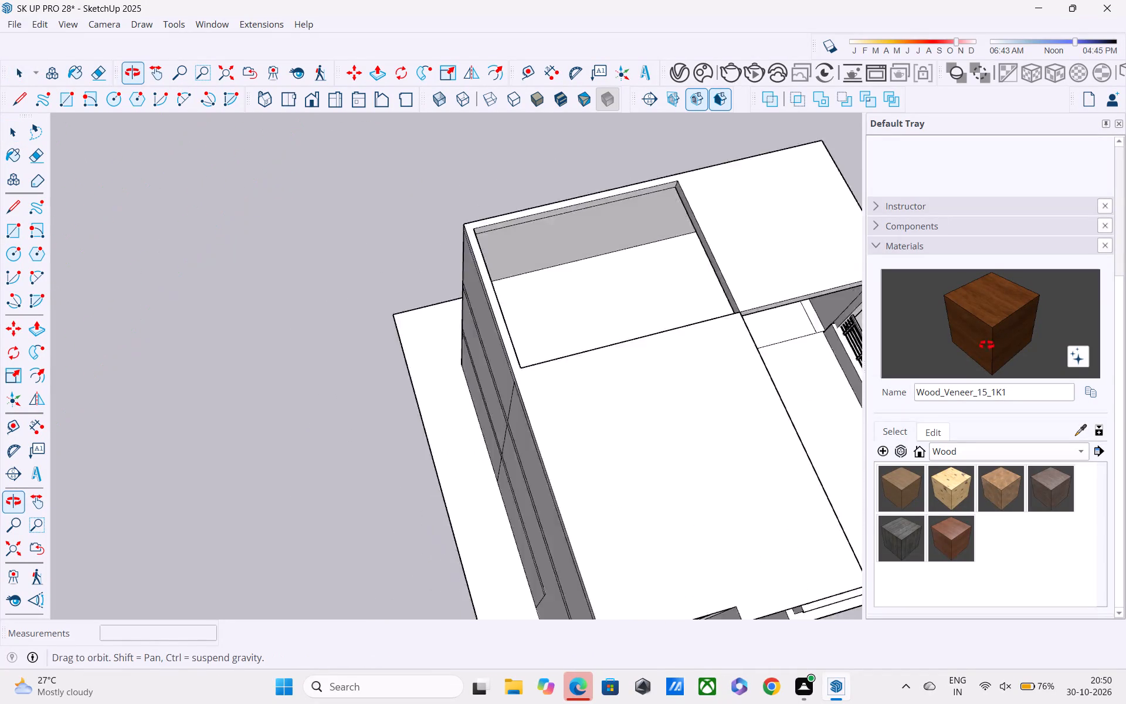
middle_click_drag(986, 345, 999, 327)
middle_click_drag(348, 374, 565, 347)
key("l")
scroll(551, 287, "up", 3)
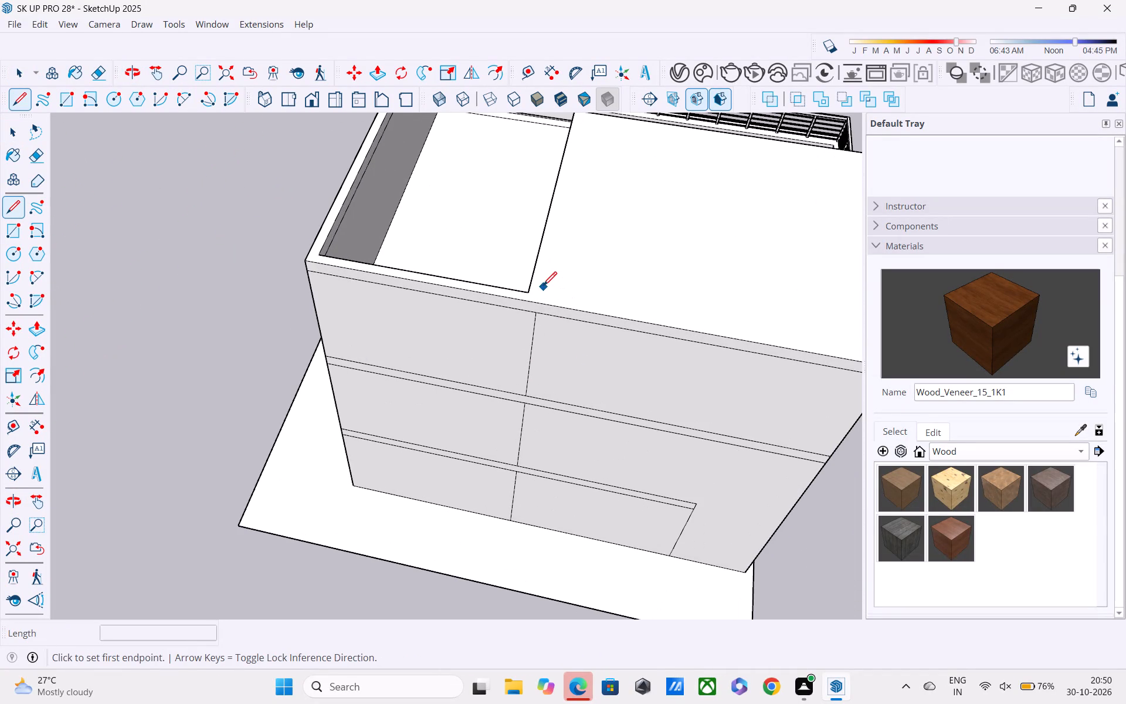
left_click(524, 288)
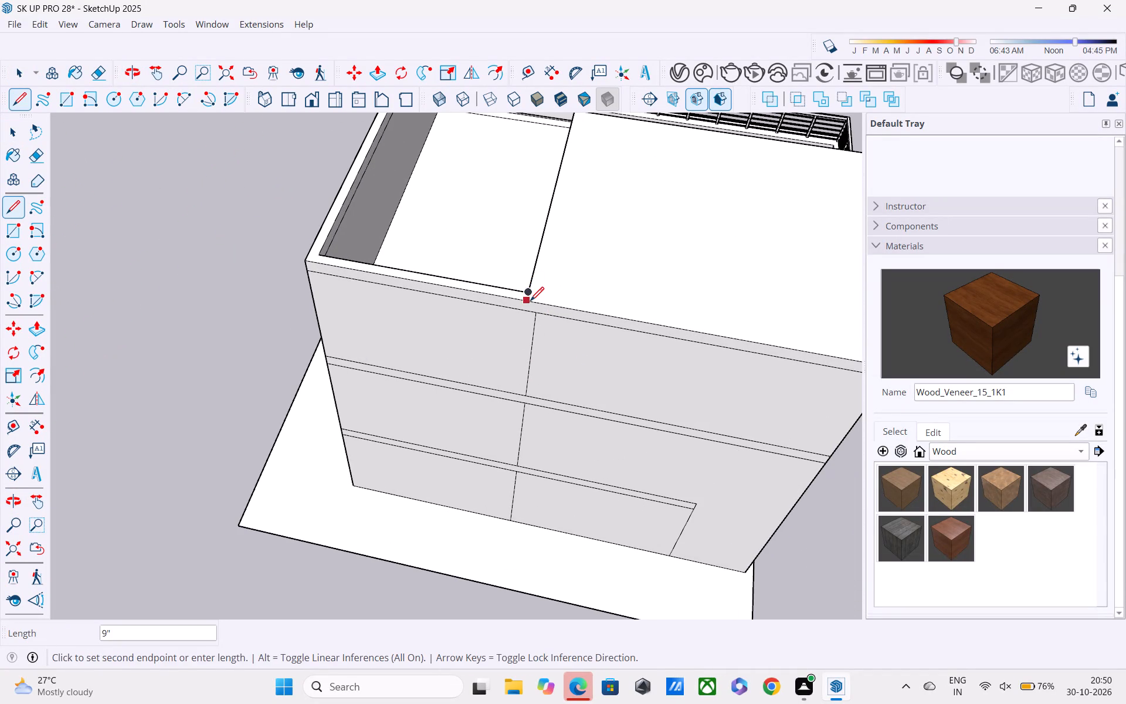
left_click(530, 302)
Draw a 9" line across the side wall top at the roof opening's other corner, out to the outer edge.
middle_click_drag(519, 290, 676, 276)
scroll(390, 283, "up", 3)
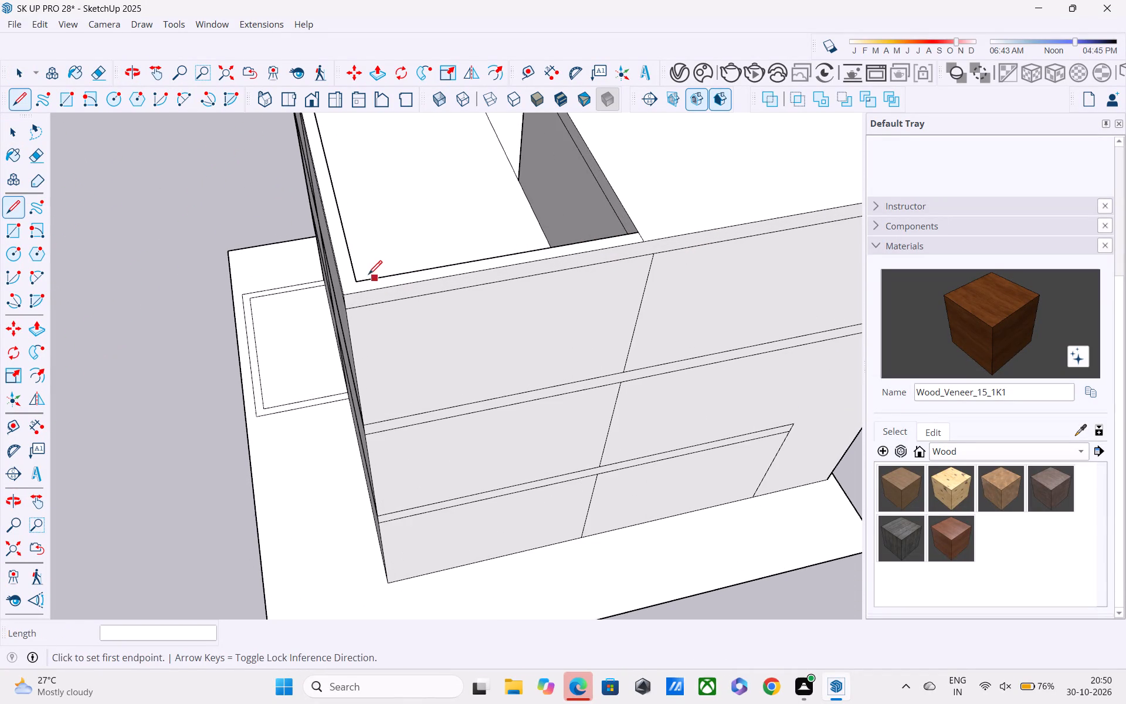
middle_click_drag(350, 258, 509, 486, "shift")
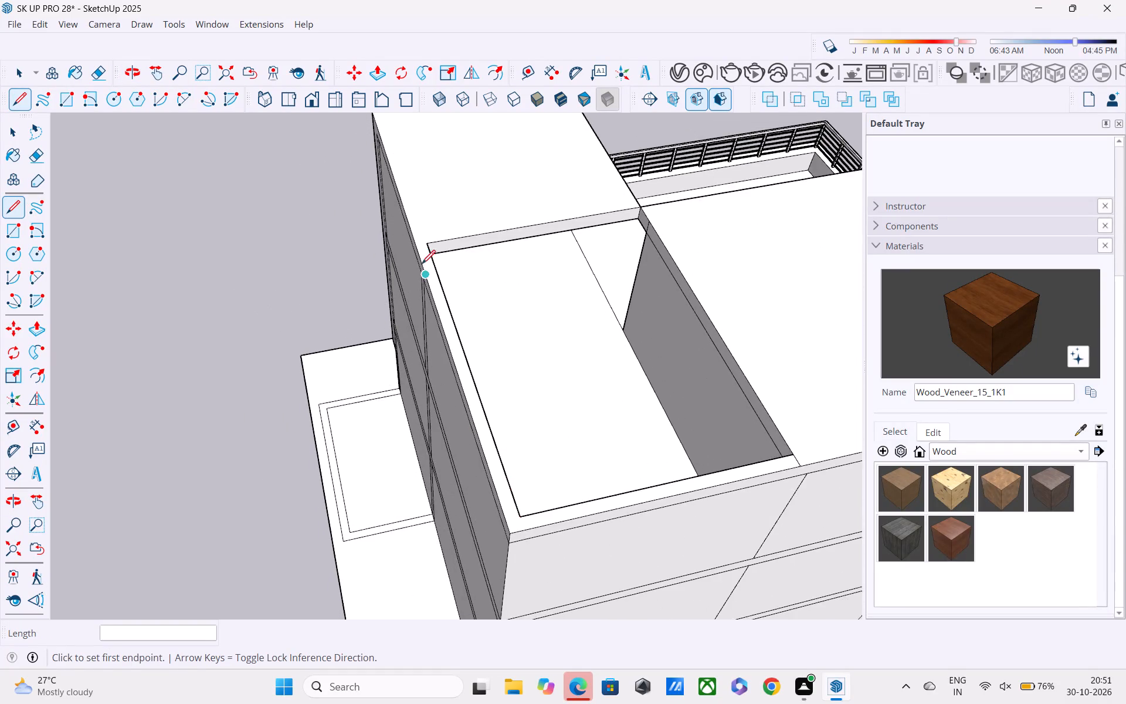
scroll(420, 260, "up", 3)
left_click(430, 233)
left_click(416, 239)
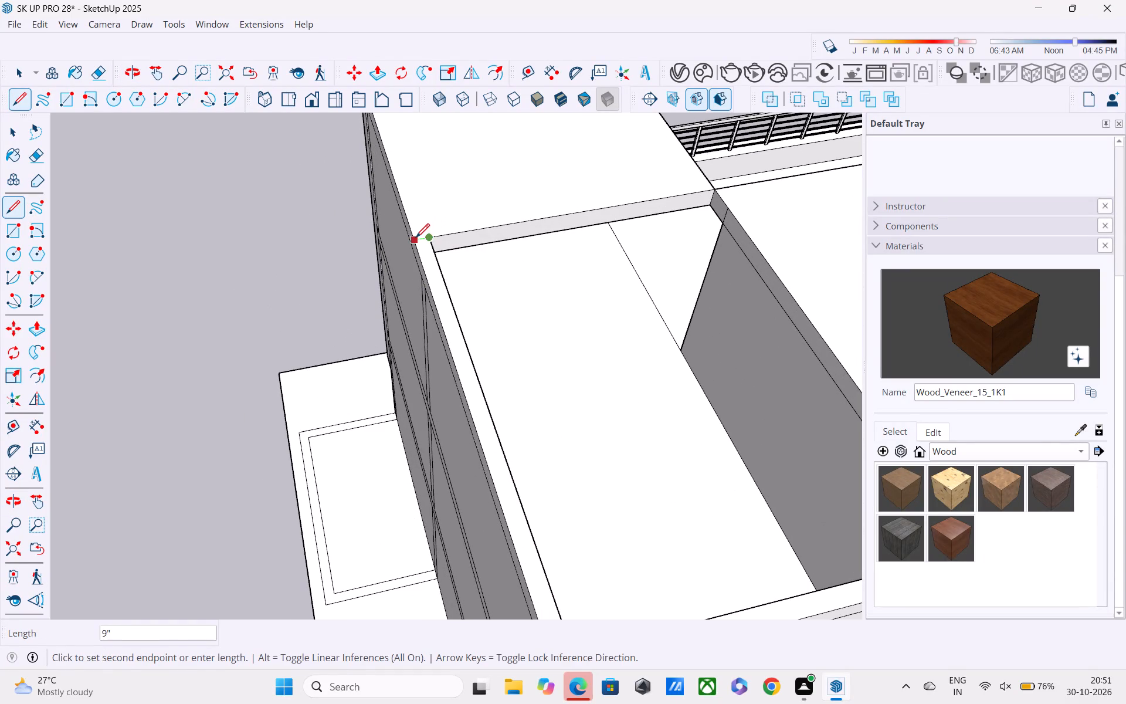
Push the wall-top strip around the roof opening down to the level of the terrace floor.
key("p")
left_click(436, 293)
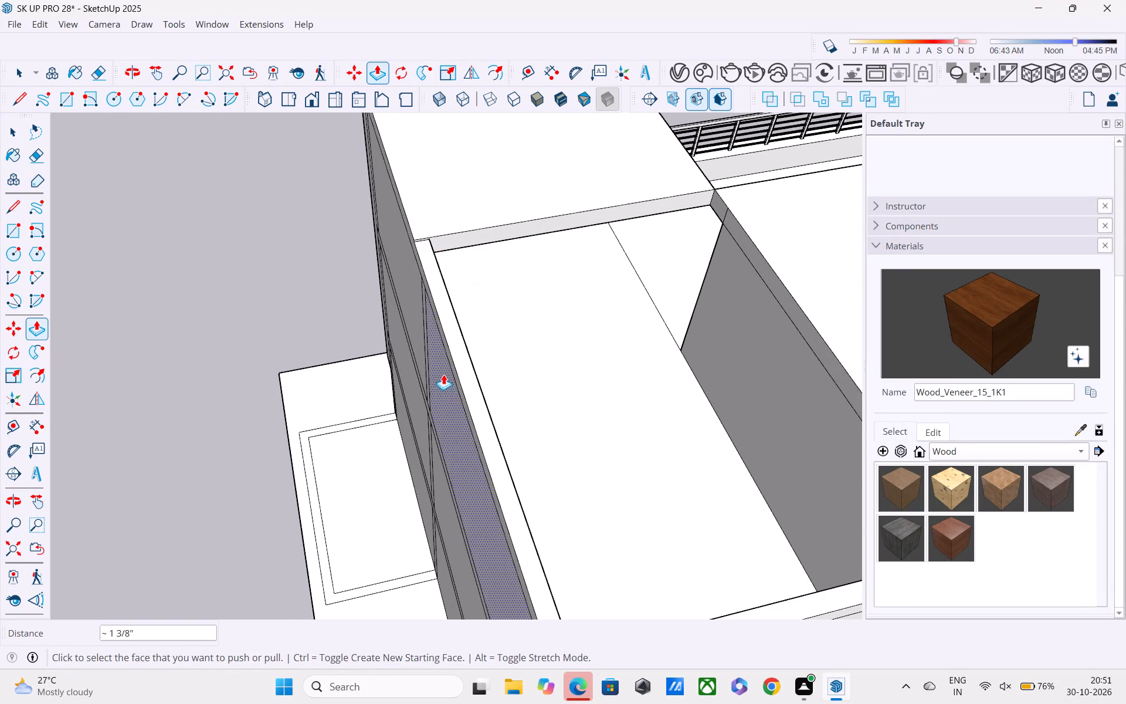
left_click_drag(459, 359, 464, 415)
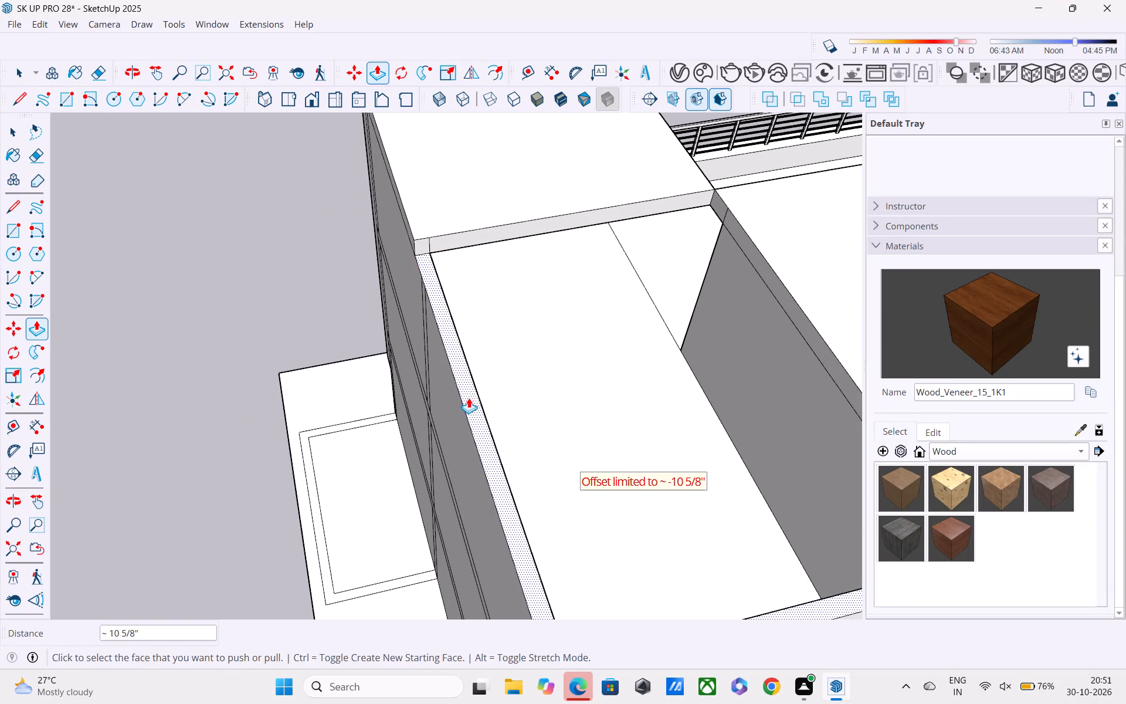
middle_click_drag(470, 392, 486, 303)
scroll(496, 288, "down", 5)
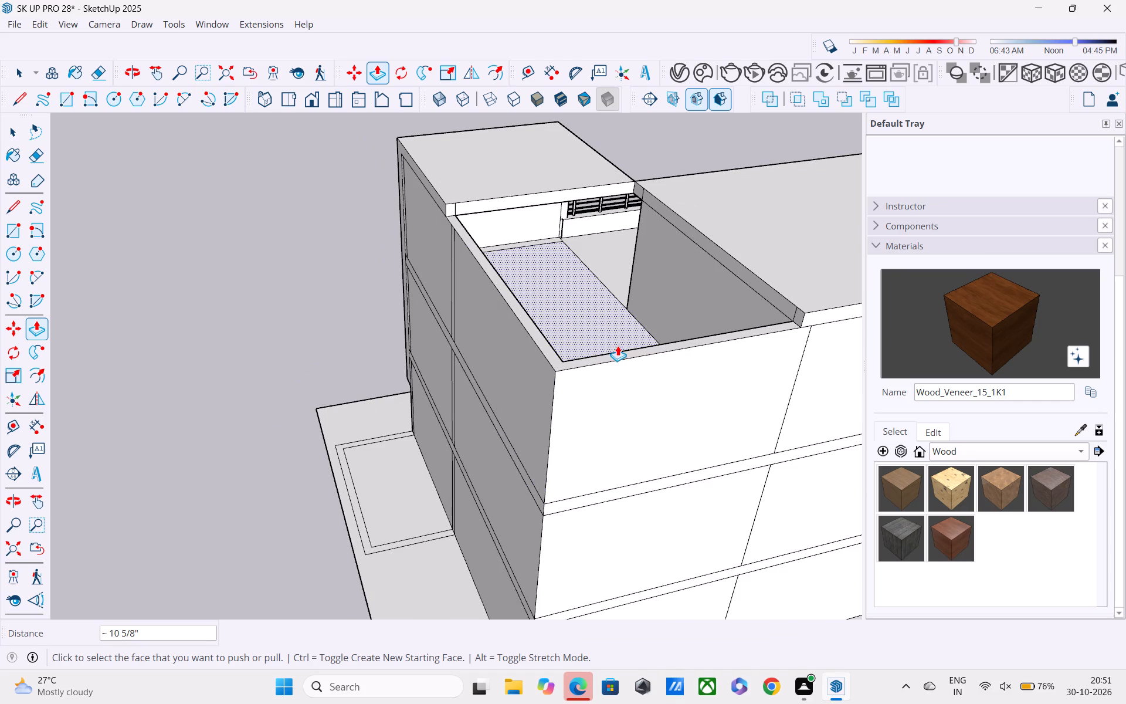
left_click_drag(618, 358, 599, 462)
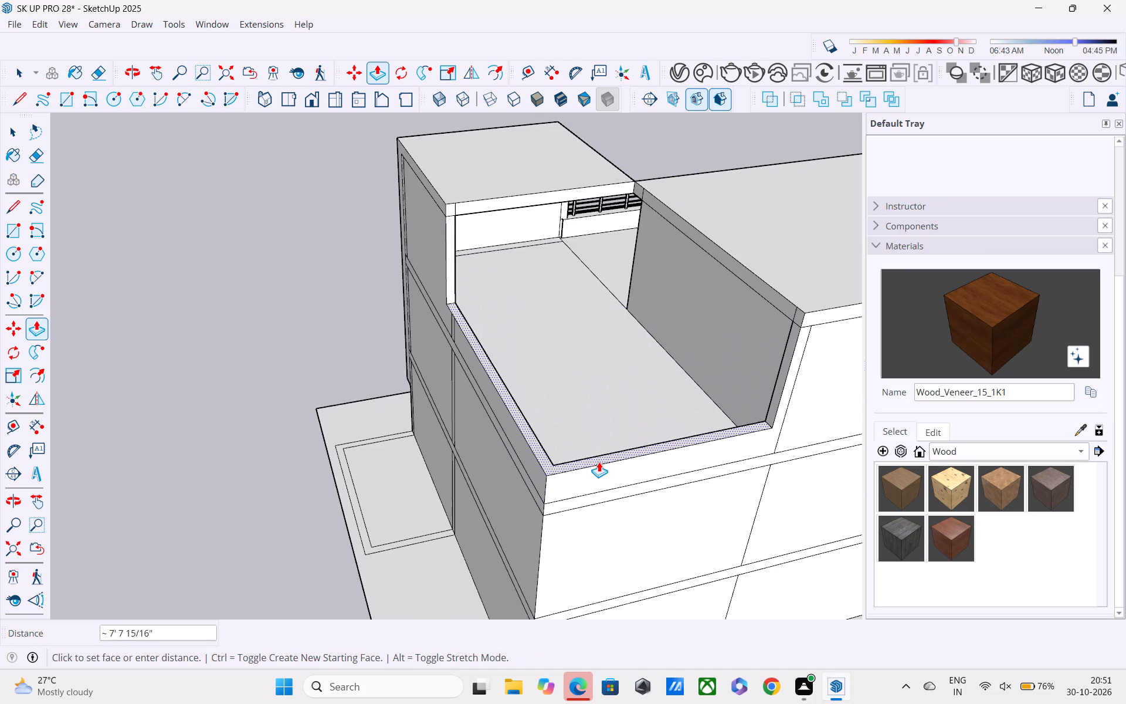
left_click_drag(599, 462, 592, 489)
middle_click_drag(569, 417, 646, 426)
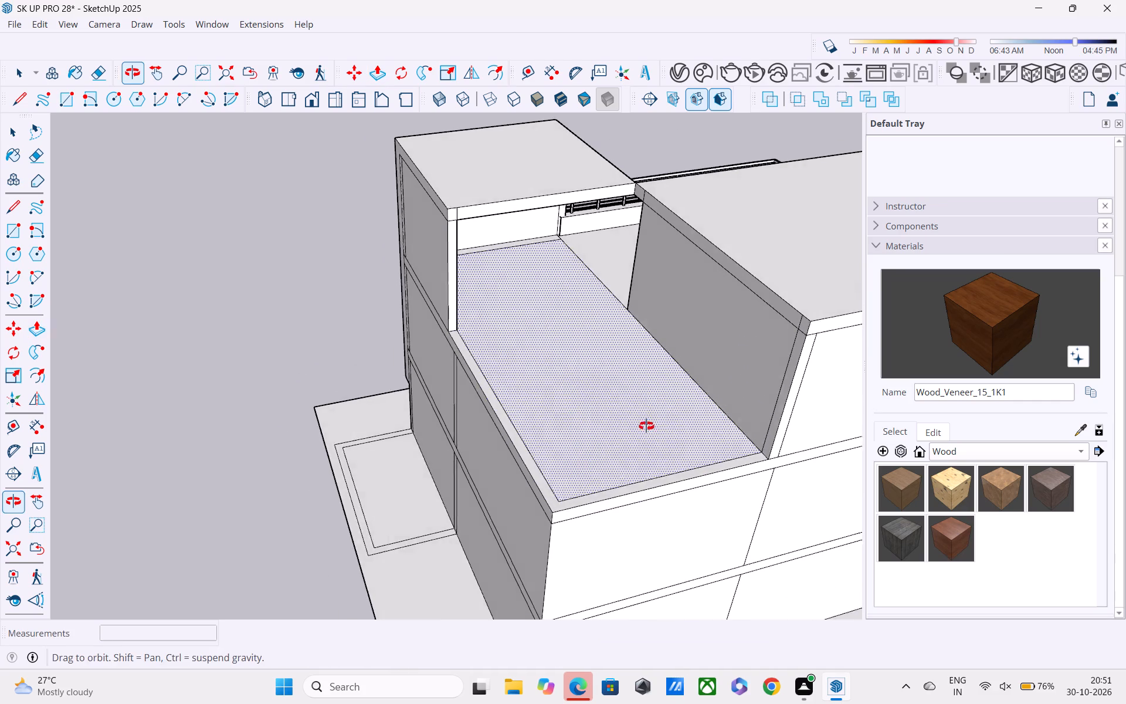
middle_click_drag(646, 426, 725, 419)
scroll(674, 371, "down", 4)
key("space")
Examine the lowered rear corner and the side of the house, and bring the whole model back into view.
scroll(603, 277, "up", 4)
middle_click_drag(610, 233, 557, 201)
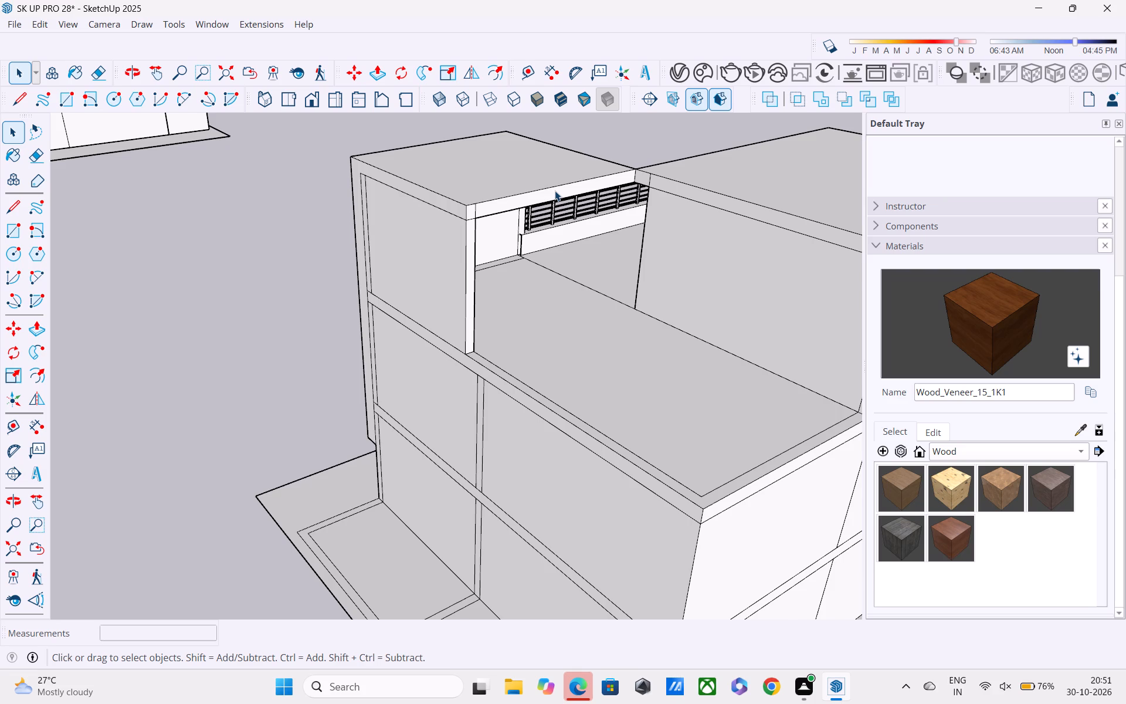
scroll(552, 187, "down", 3)
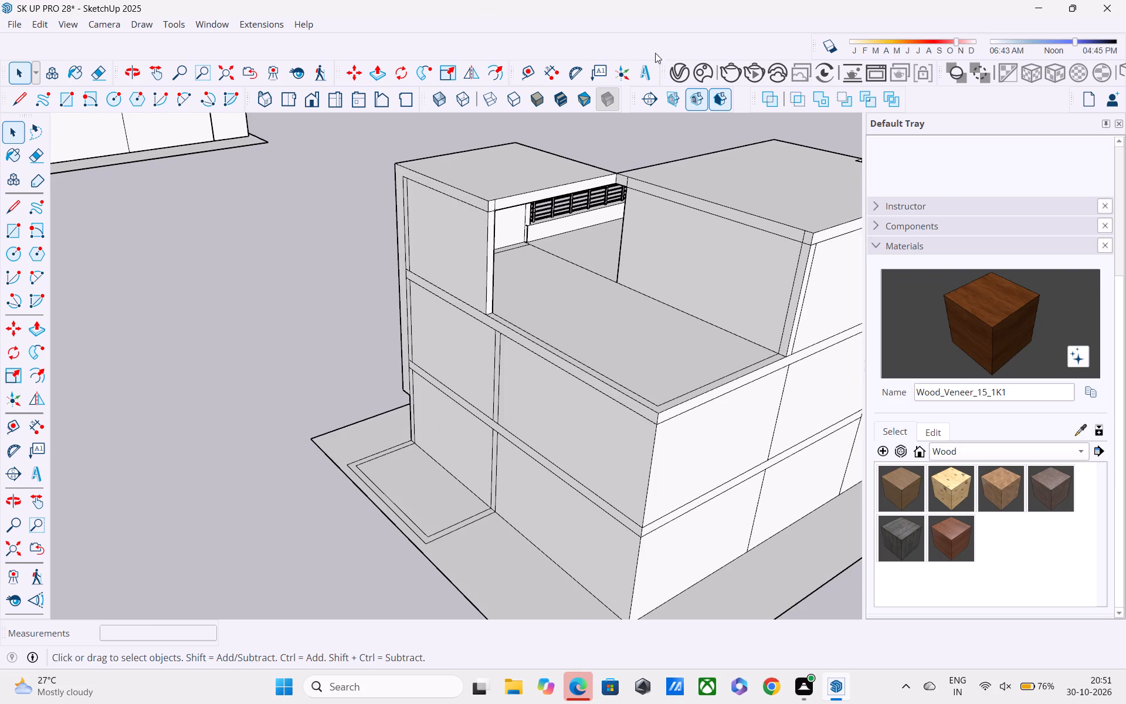
middle_click_drag(656, 56, 659, 169)
middle_click_drag(611, 209, 839, 196)
middle_click_drag(581, 221, 809, 206)
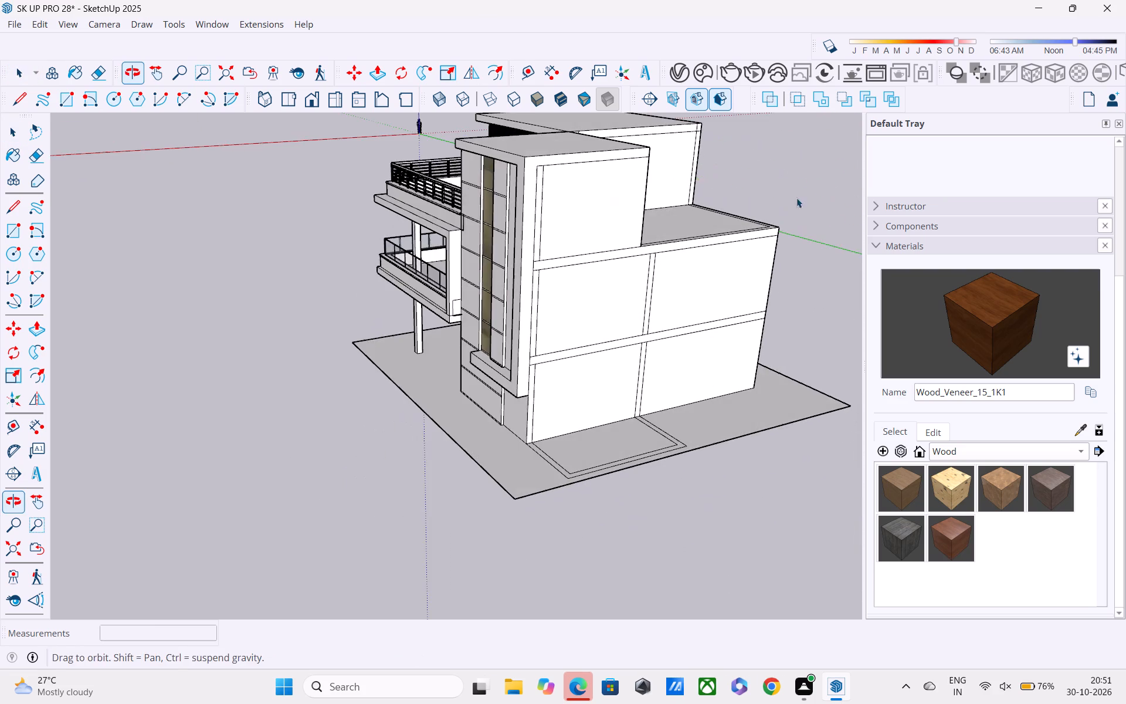
middle_click_drag(574, 195, 822, 185)
scroll(775, 183, "down", 5)
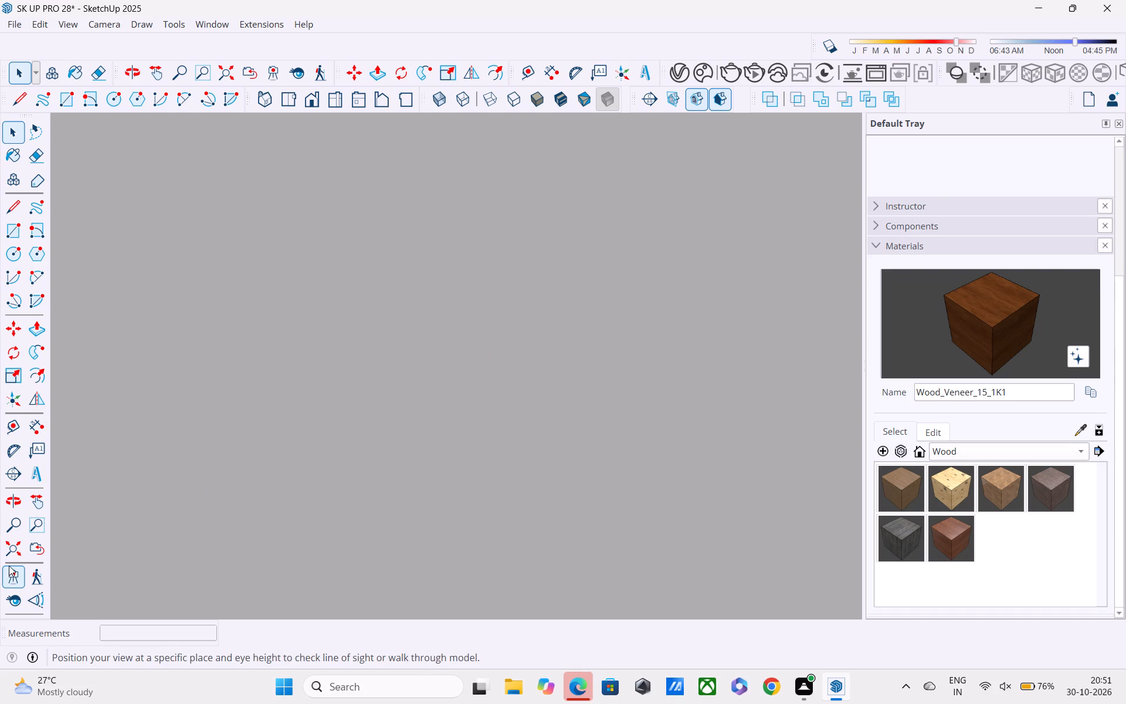
left_click(12, 549)
scroll(392, 308, "up", 3)
middle_click_drag(447, 307, 690, 347)
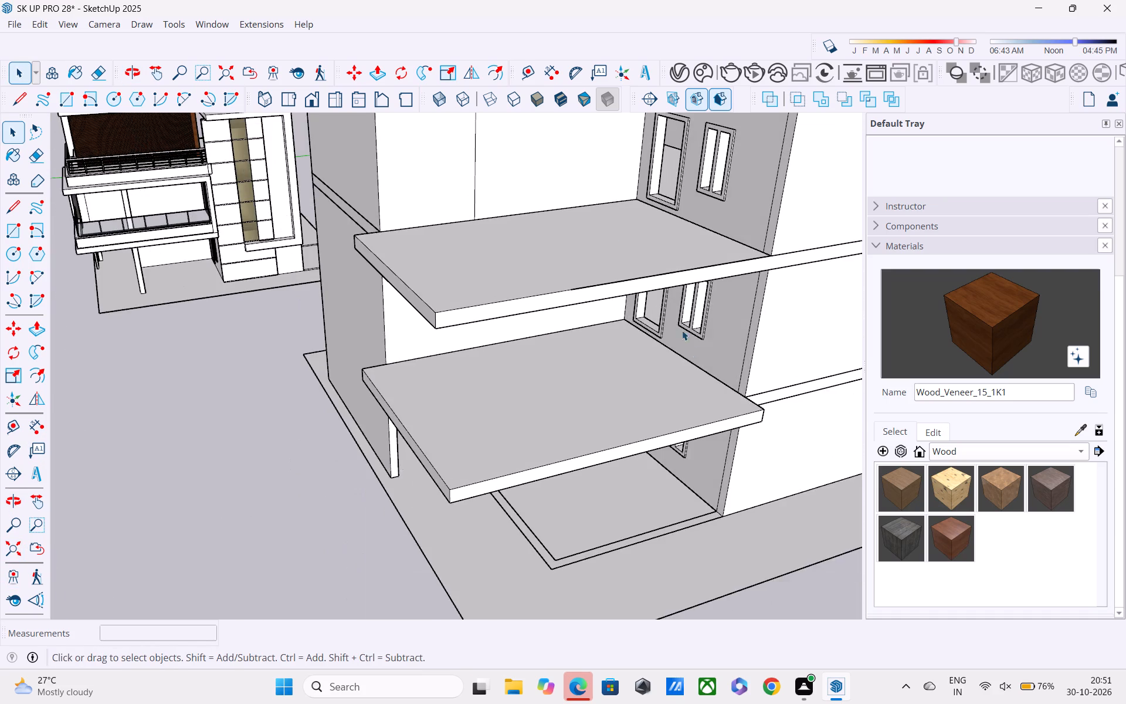
scroll(619, 231, "down", 2)
scroll(428, 229, "down", 2)
middle_click_drag(418, 243, 640, 380, "shift")
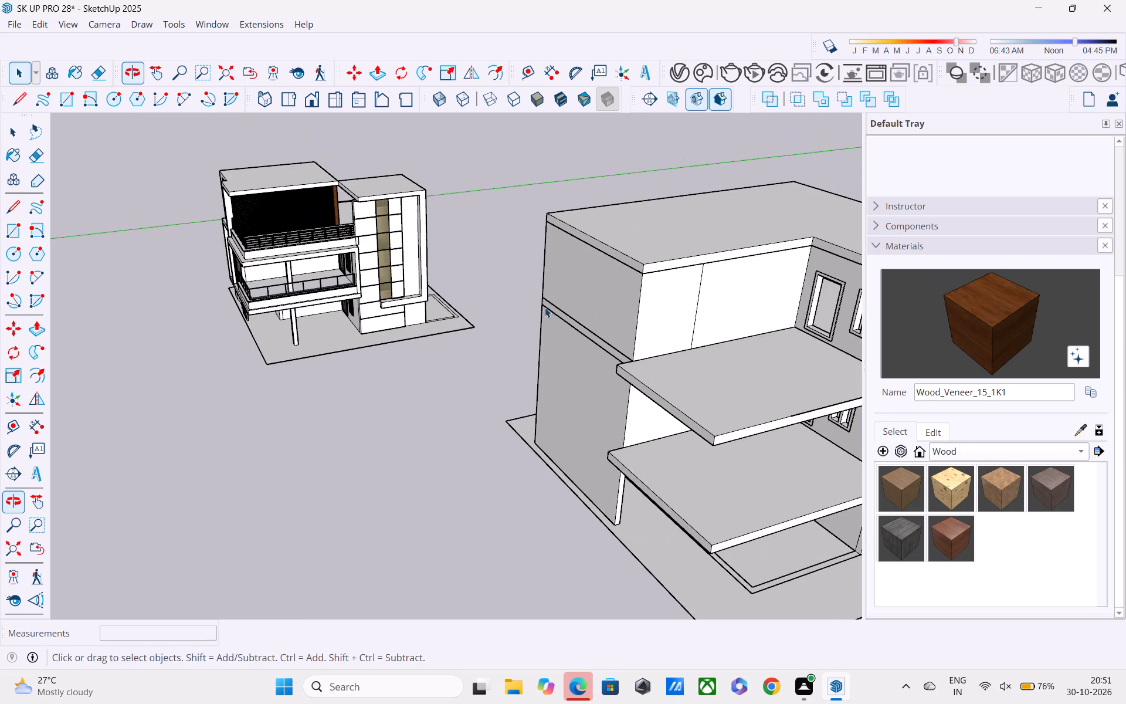
Examine the upper terrace from the front, checking its covered bay, ceiling, back wall and railing beside the wood-veneer wall.
middle_click_drag(425, 235, 510, 218)
scroll(273, 216, "up", 4)
middle_click_drag(336, 211, 524, 161)
scroll(333, 196, "up", 4)
middle_click_drag(333, 197, 453, 190)
scroll(390, 195, "up", 3)
middle_click_drag(323, 210, 351, 243)
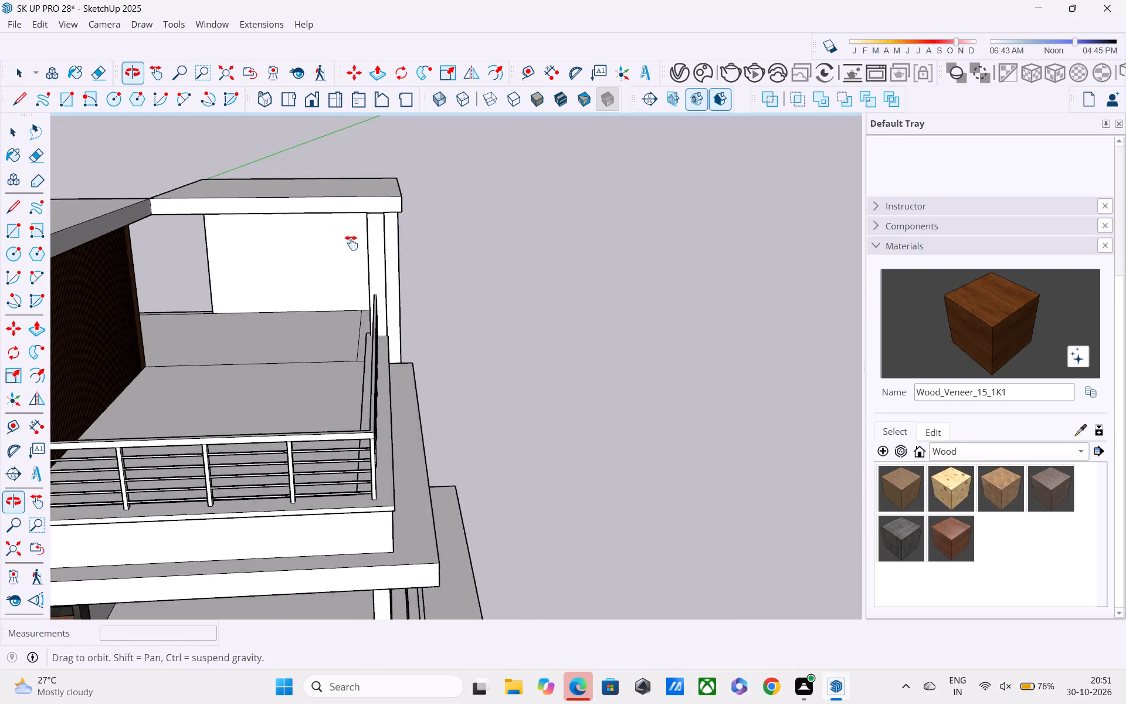
middle_click_drag(351, 243, 424, 263)
middle_click_drag(389, 246, 377, 224)
scroll(366, 234, "up", 3)
middle_click_drag(365, 245, 374, 215)
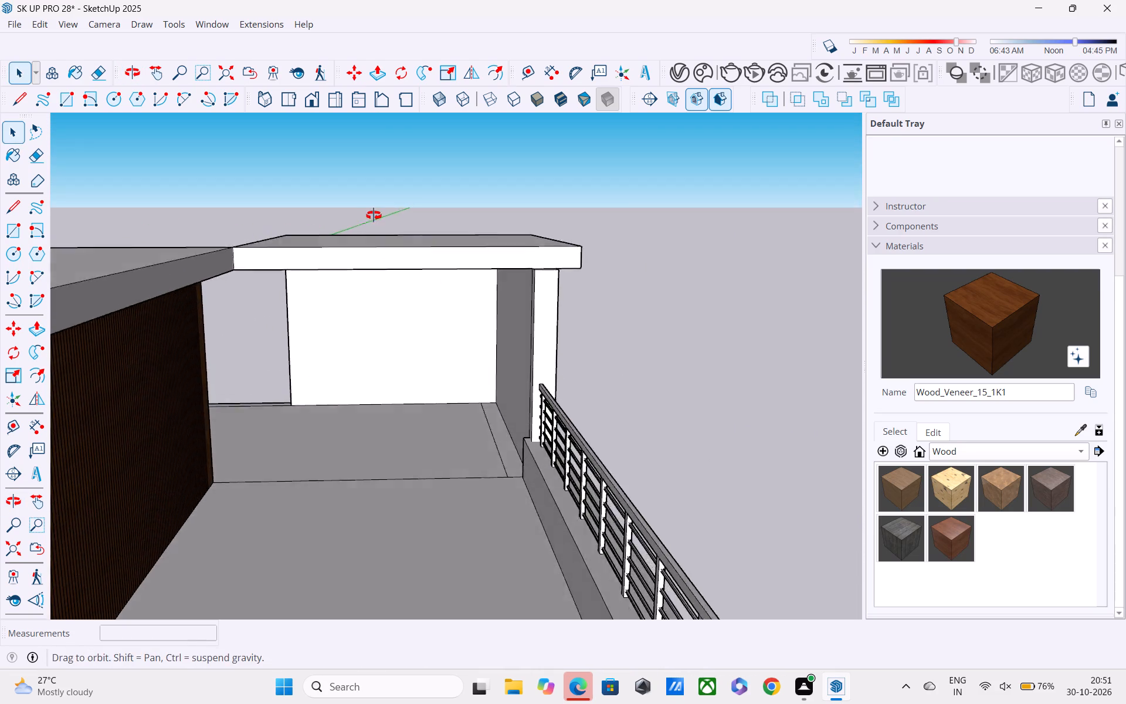
middle_click_drag(374, 215, 377, 207)
scroll(381, 273, "up", 4)
middle_click_drag(381, 271, 414, 184)
middle_click_drag(405, 229, 403, 191)
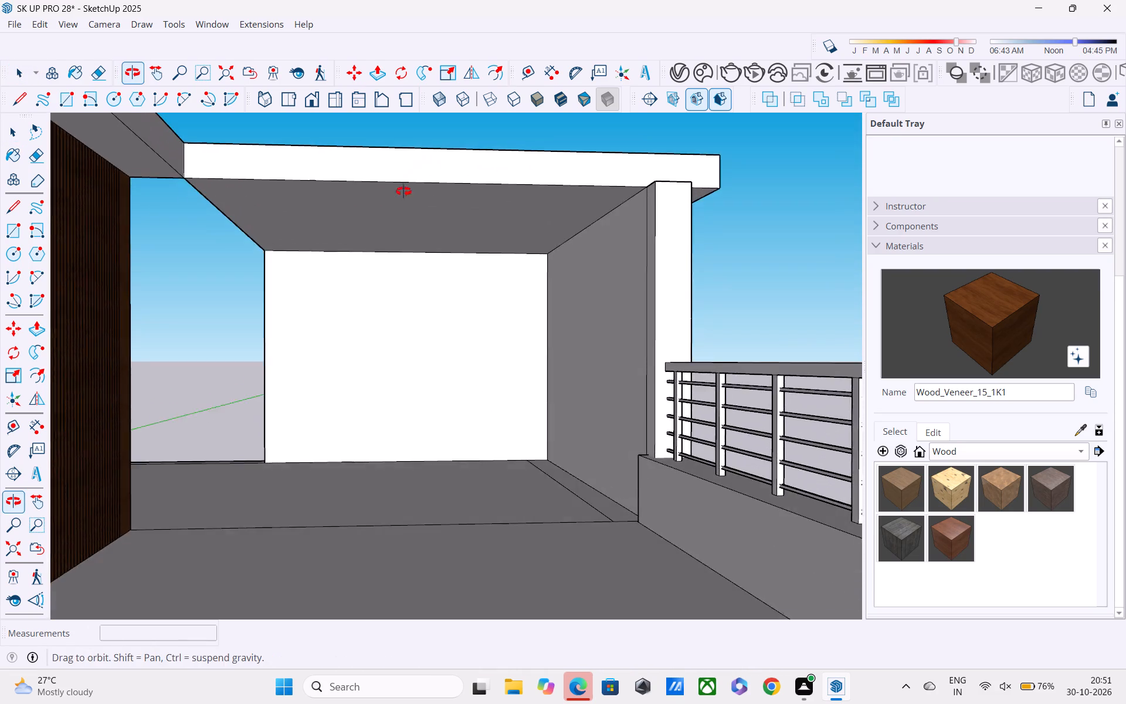
middle_click_drag(403, 191, 403, 184)
scroll(383, 211, "up", 3)
middle_click_drag(380, 219, 450, 268)
scroll(449, 268, "down", 3)
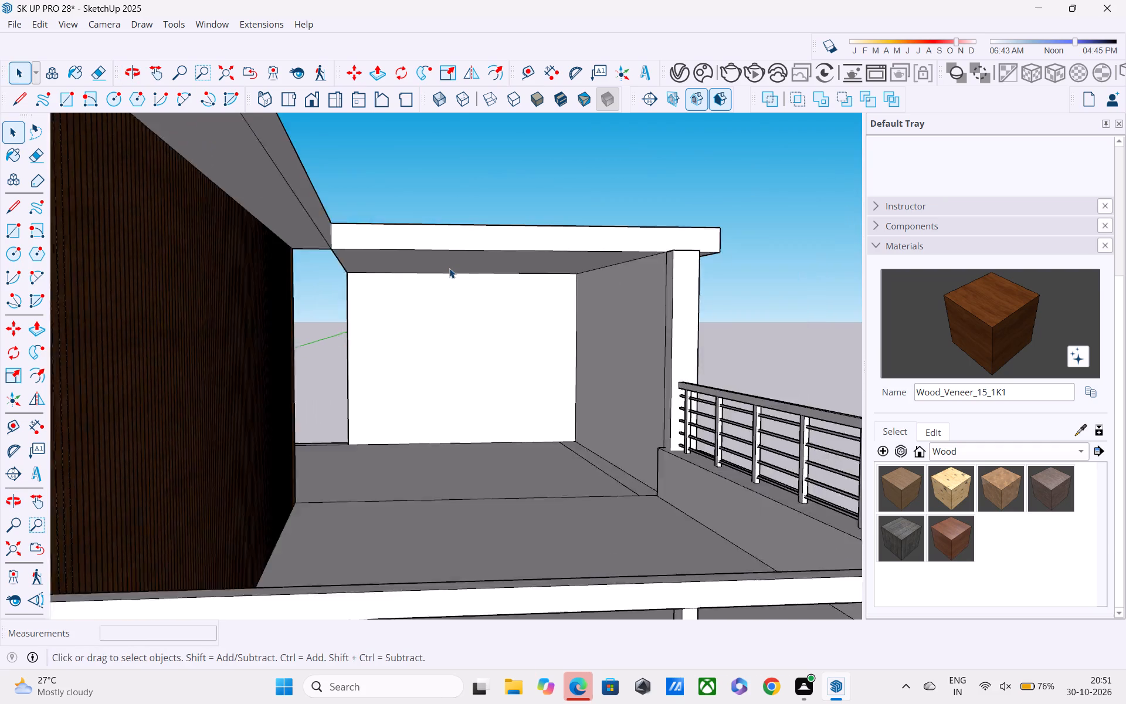
scroll(449, 268, "down", 6)
middle_click_drag(449, 273, 422, 324)
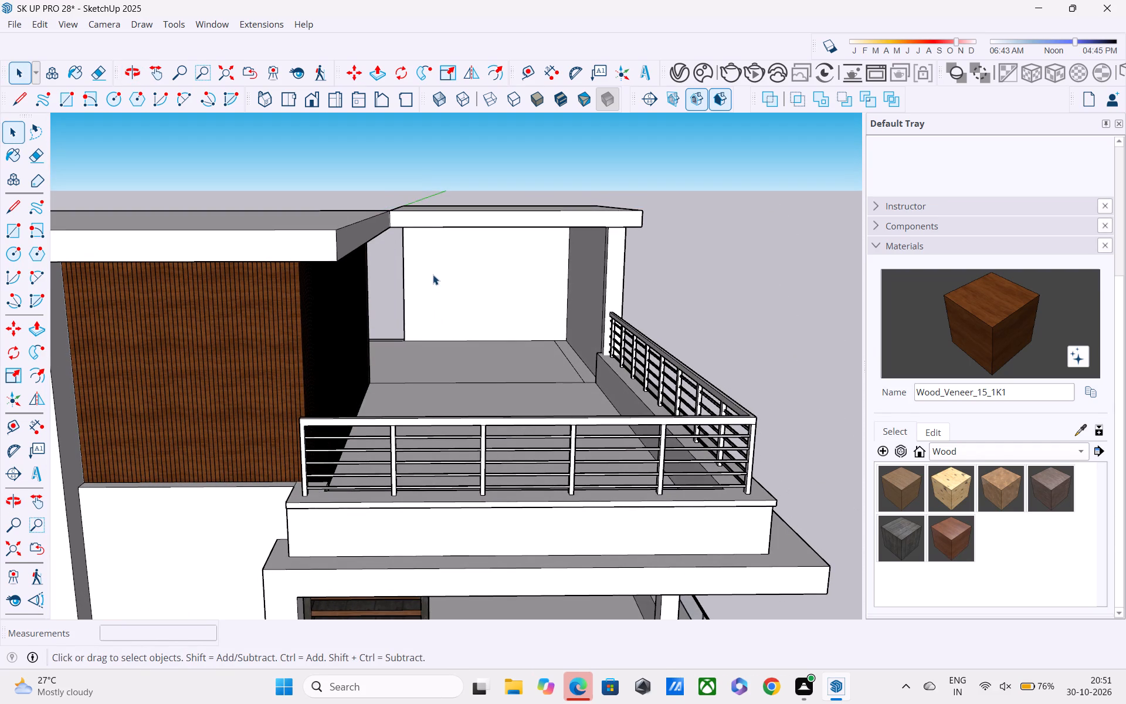
middle_click_drag(545, 316, 534, 244)
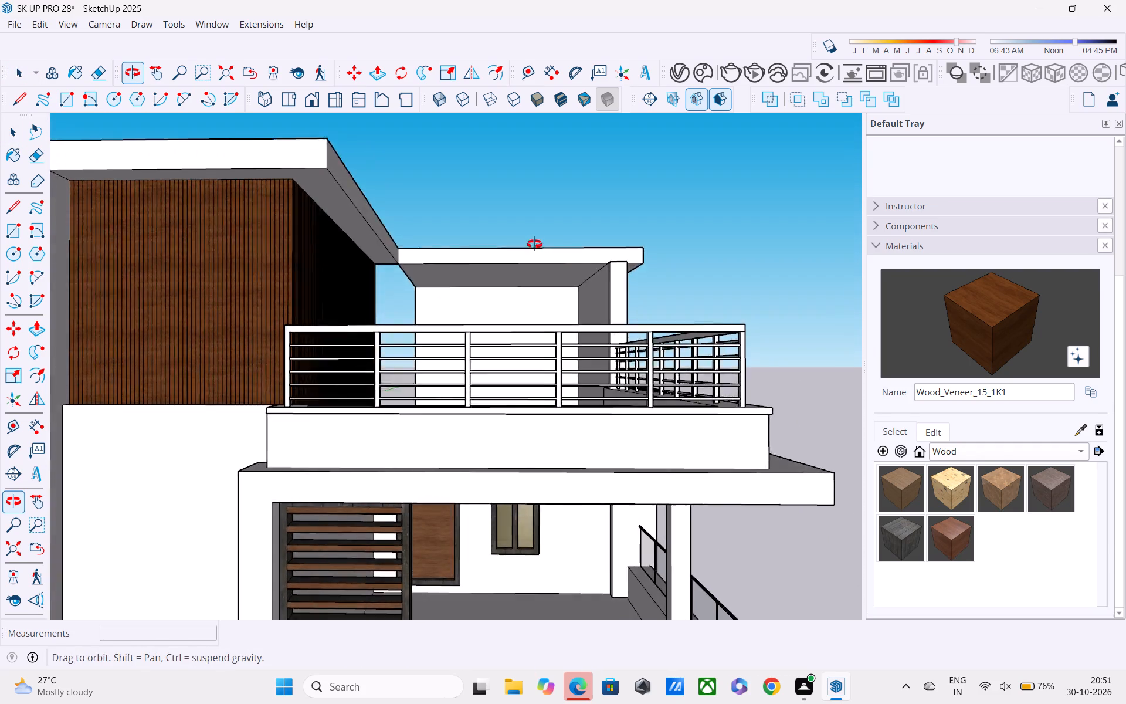
middle_click_drag(534, 244, 535, 242)
scroll(538, 273, "up", 10)
left_click(629, 300)
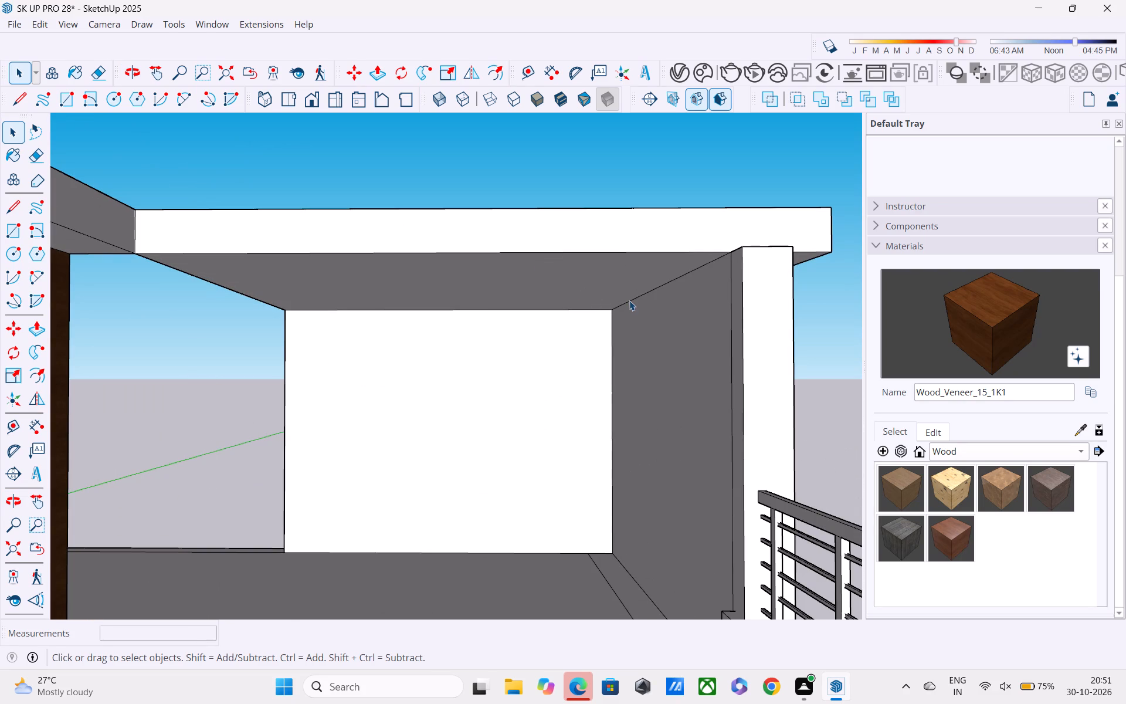
Copy the covered bay's ceiling side edge 8' across the ceiling toward the wood-veneer wall.
key("m")
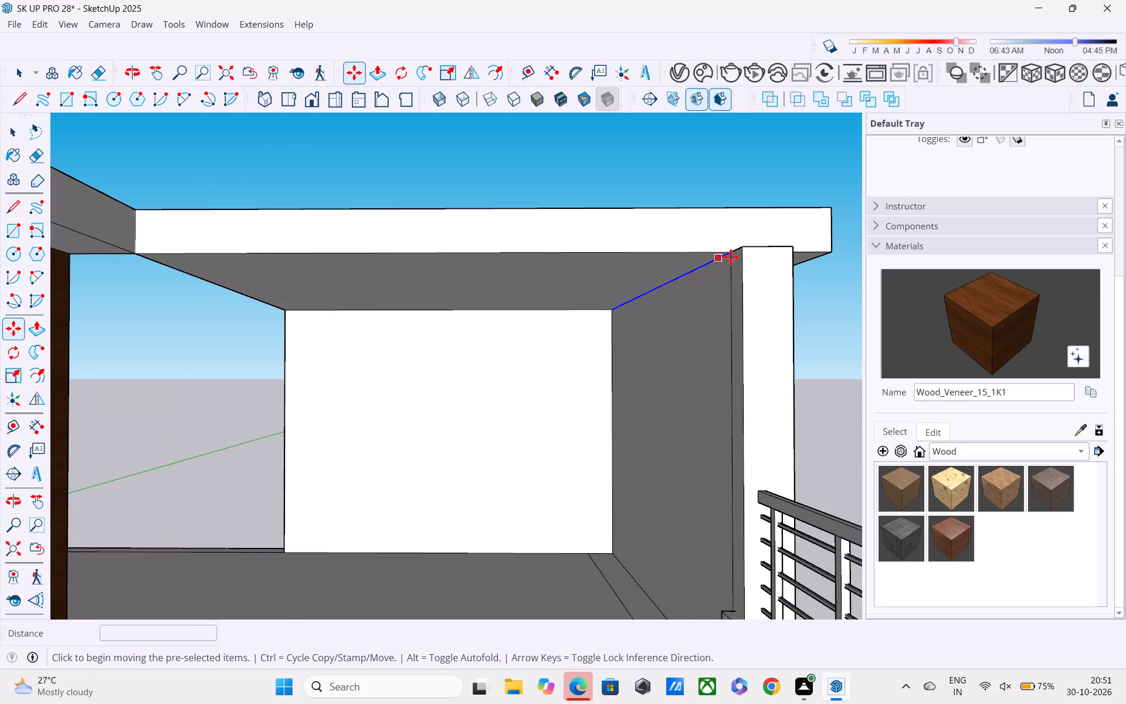
left_click(731, 256)
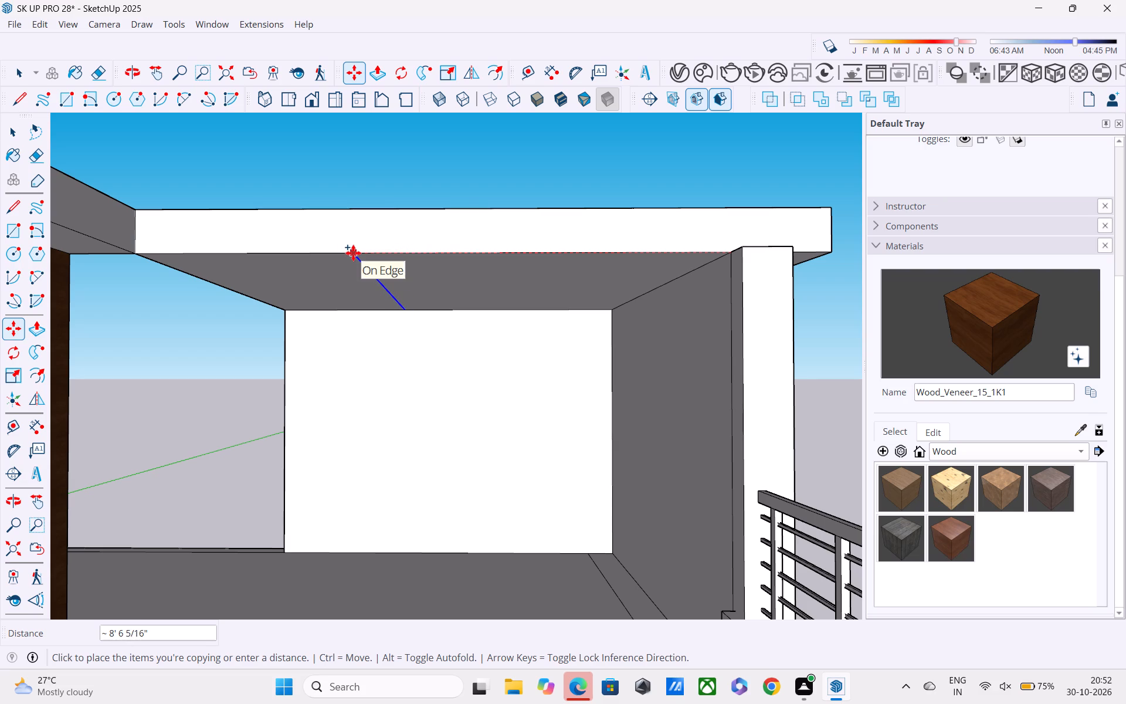
type("8'")
key("Return")
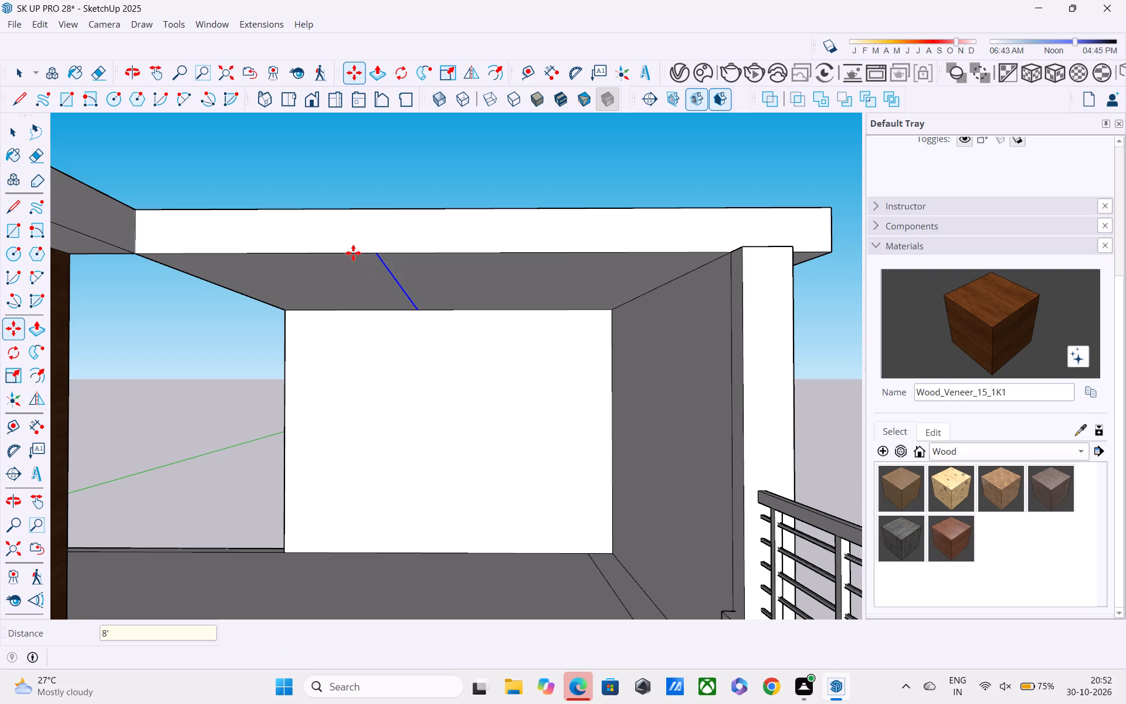
Copy the new ceiling line 9" further toward the wood-veneer wall to outline a partition strip.
scroll(353, 253, "up", 3)
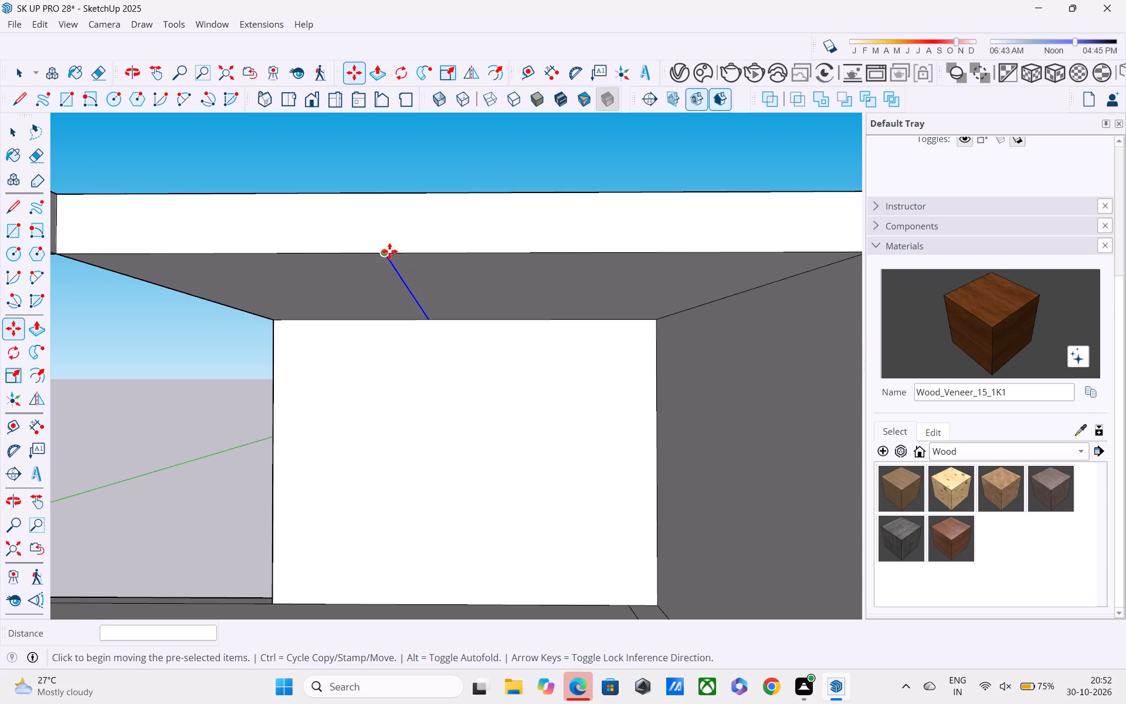
left_click(389, 251)
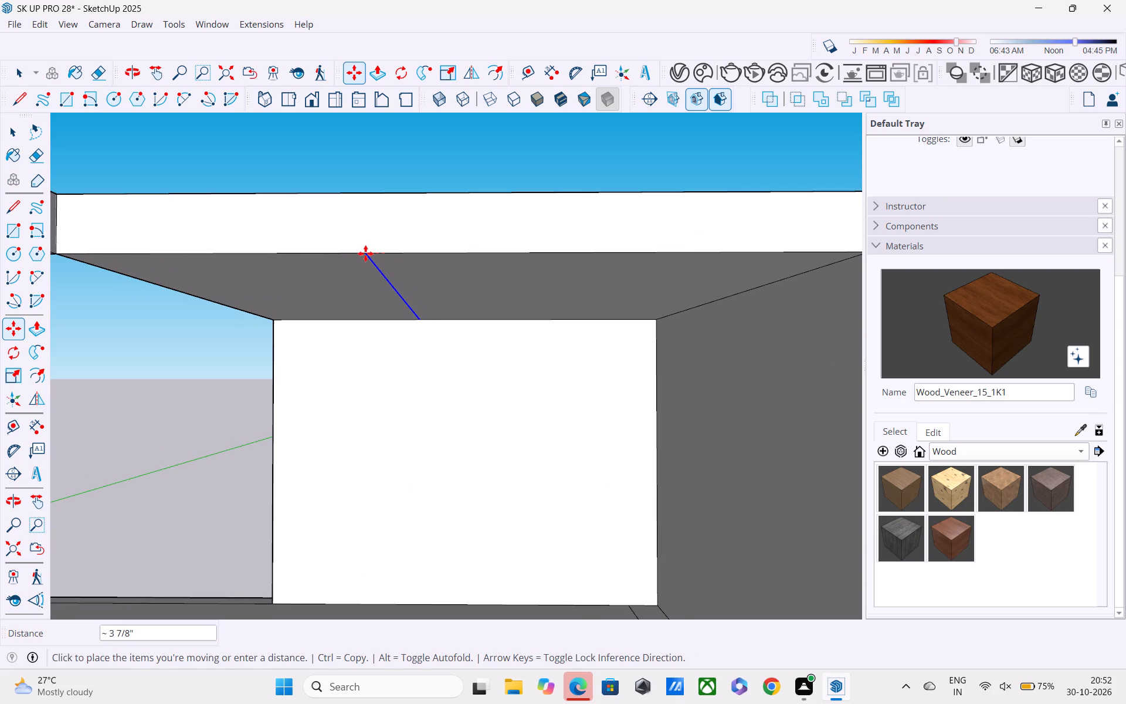
key("ctrl+z")
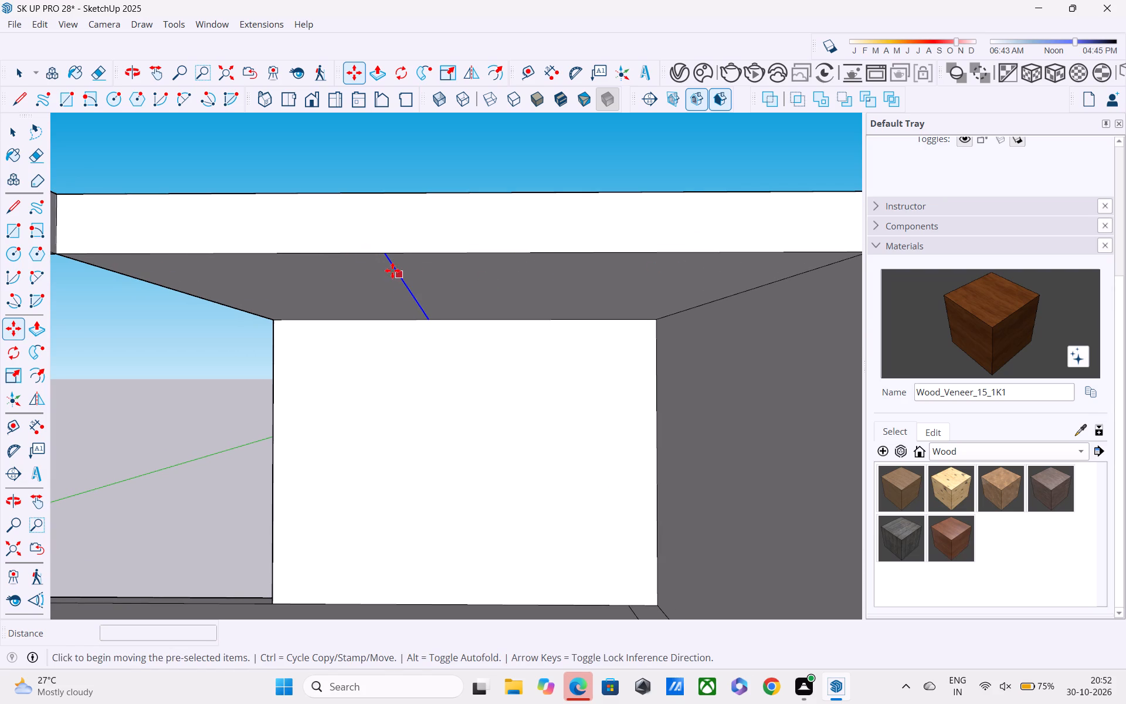
left_click(382, 258)
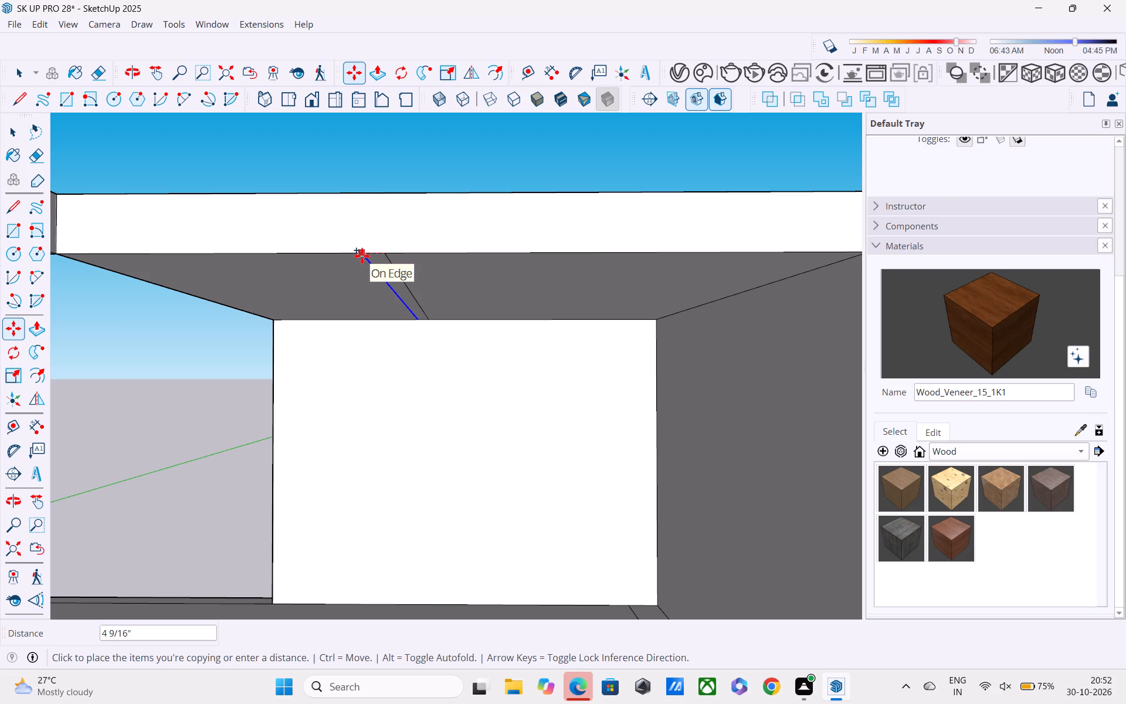
type("9\"")
key("Return")
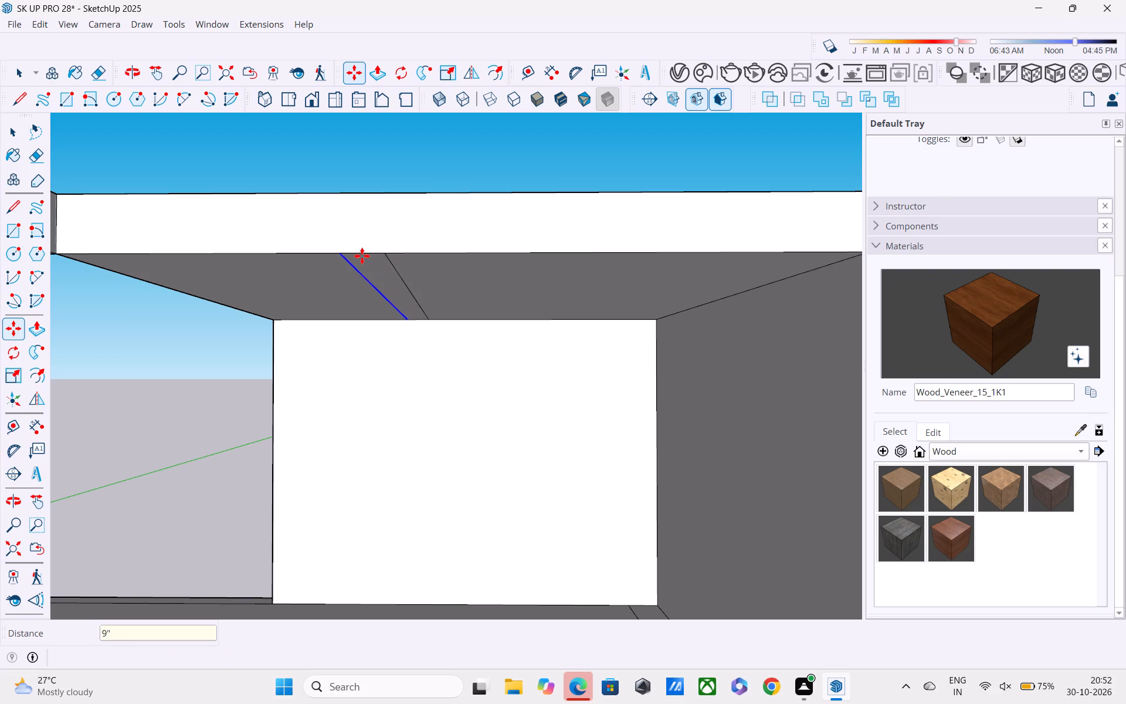
Pull the 9" ceiling strip down 10' to the terrace floor to form a partition wall in the covered bay.
key("space")
key("p")
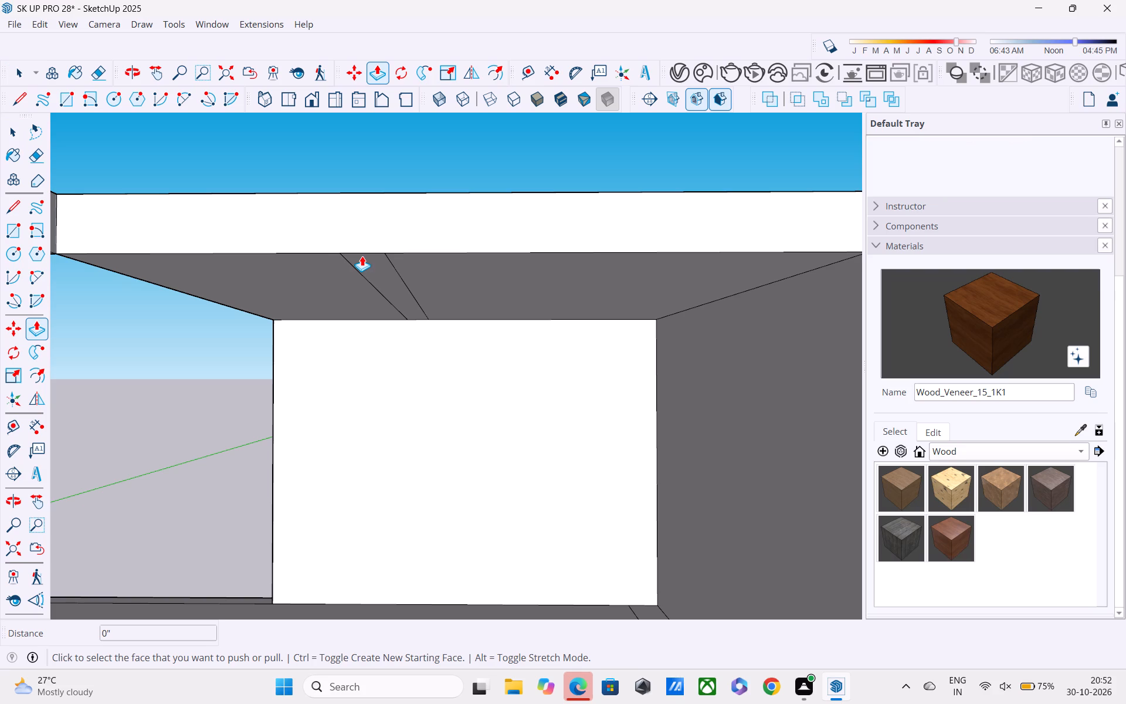
left_click(370, 268)
scroll(400, 410, "down", 5)
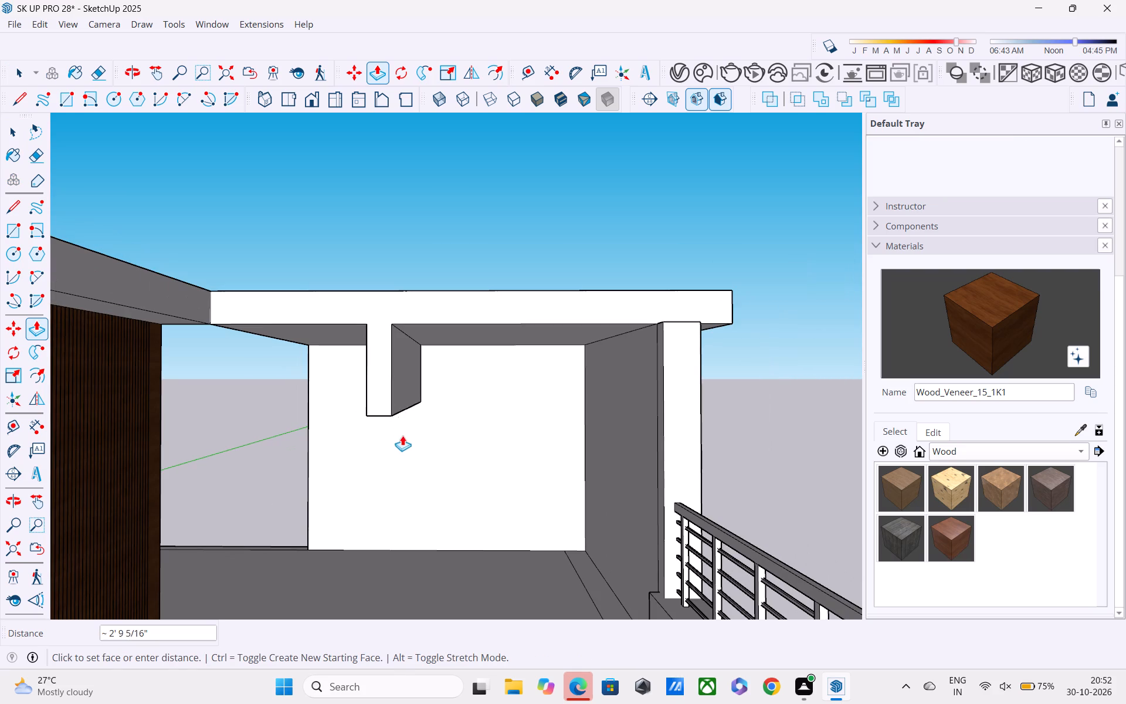
middle_click_drag(398, 510, 405, 418)
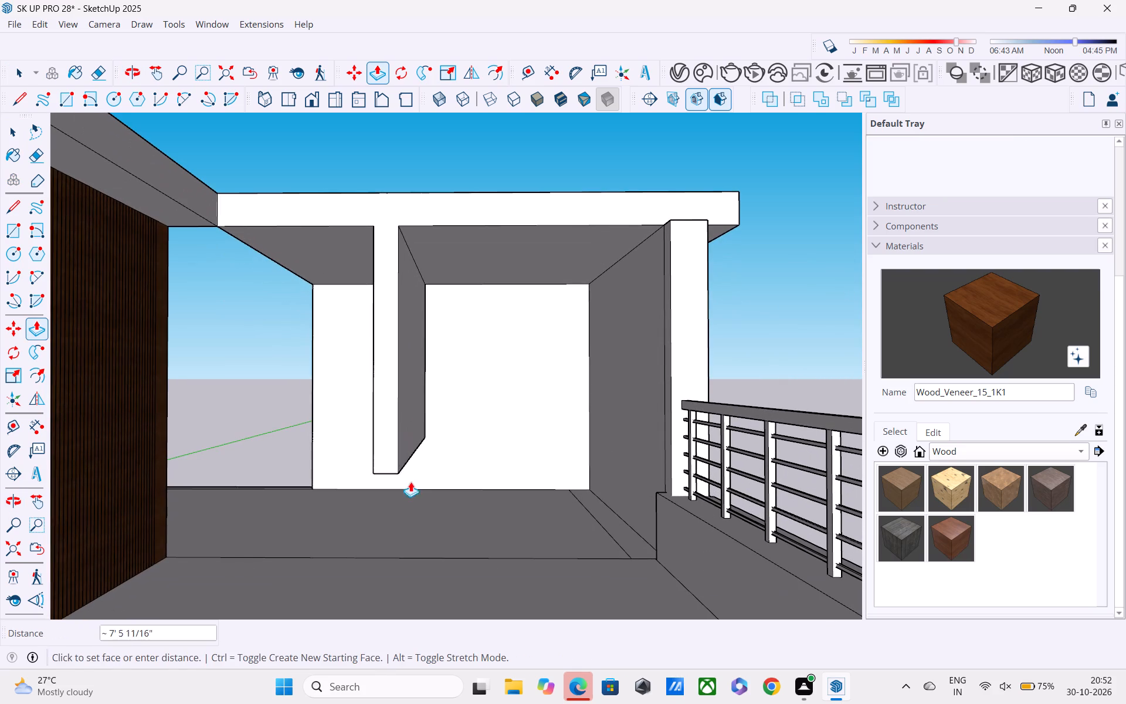
left_click(412, 524)
Push the side edge of the covered bay's roof slab back about 9 3/4" from the wood-veneer block's roof.
middle_click_drag(382, 481, 493, 526)
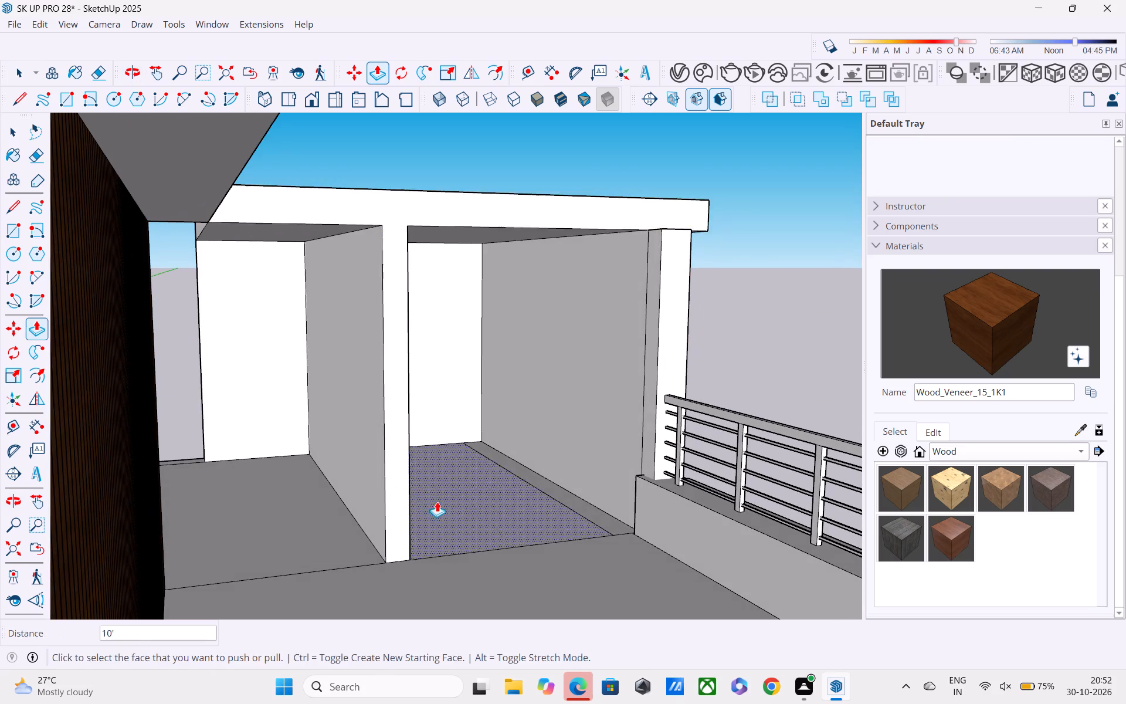
middle_click_drag(348, 453, 294, 442)
scroll(290, 436, "down", 6)
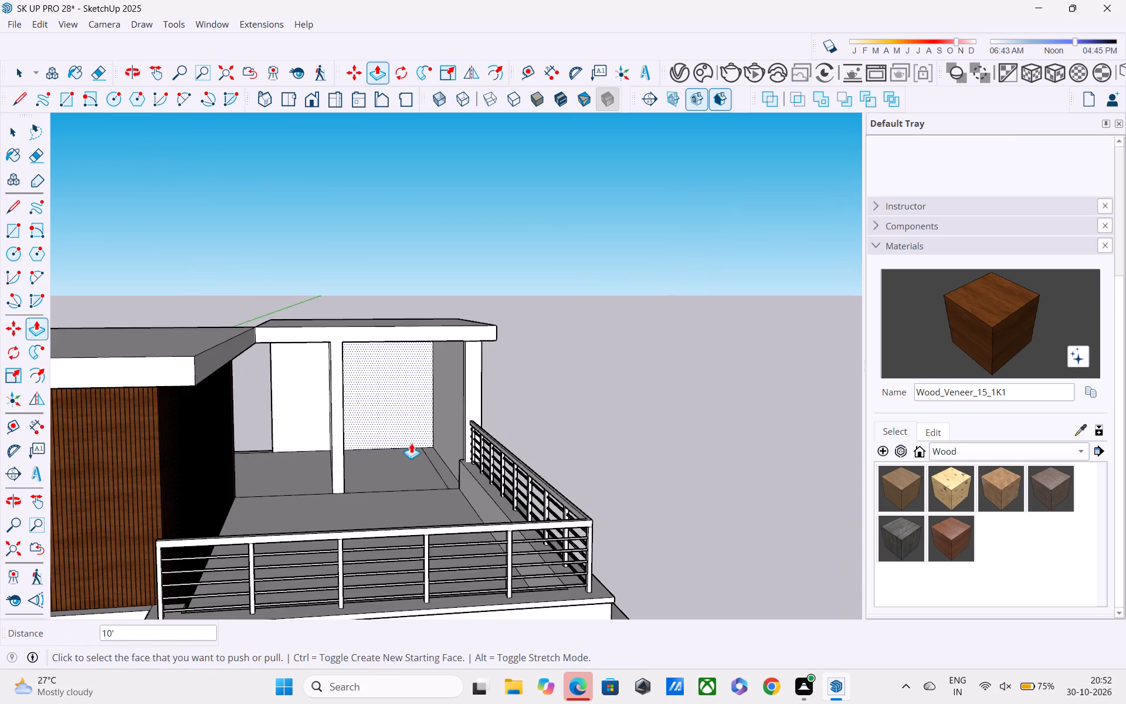
middle_click_drag(411, 443, 170, 442)
middle_click_drag(524, 440, 126, 494)
middle_click_drag(582, 454, 440, 452)
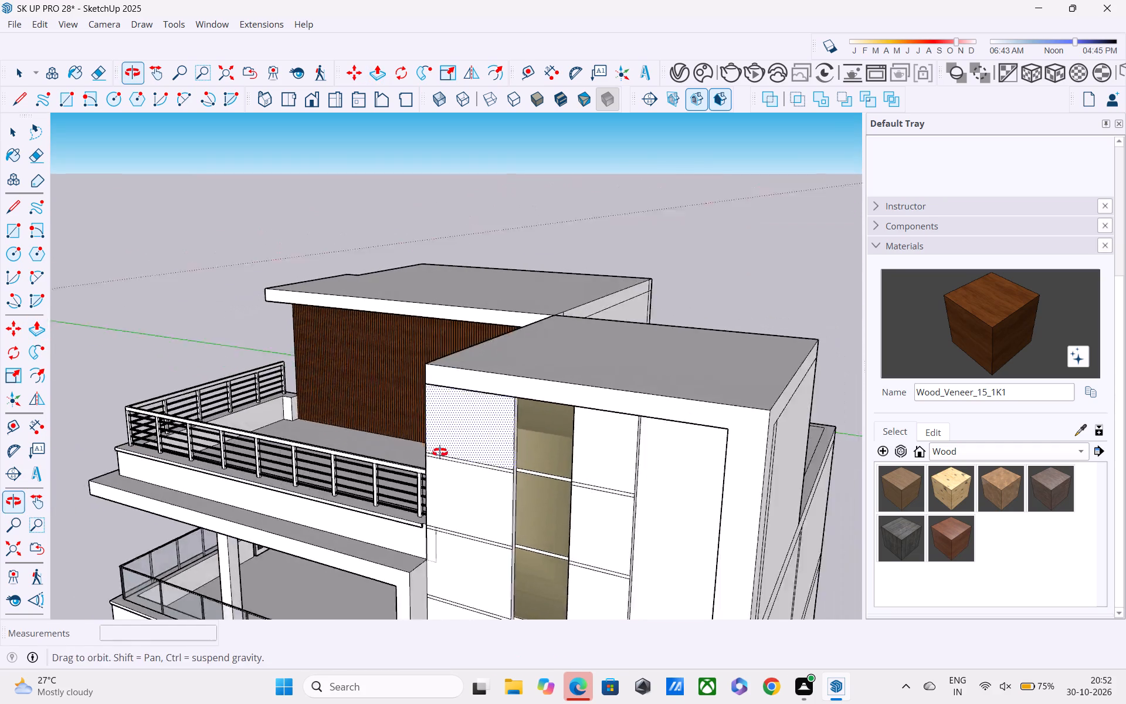
middle_click_drag(440, 452, 398, 451)
middle_click_drag(768, 403, 550, 377)
middle_click_drag(535, 403, 632, 428, "ctrl")
middle_click_drag(637, 433, 498, 419)
middle_click_drag(323, 438, 329, 438, "ctrl")
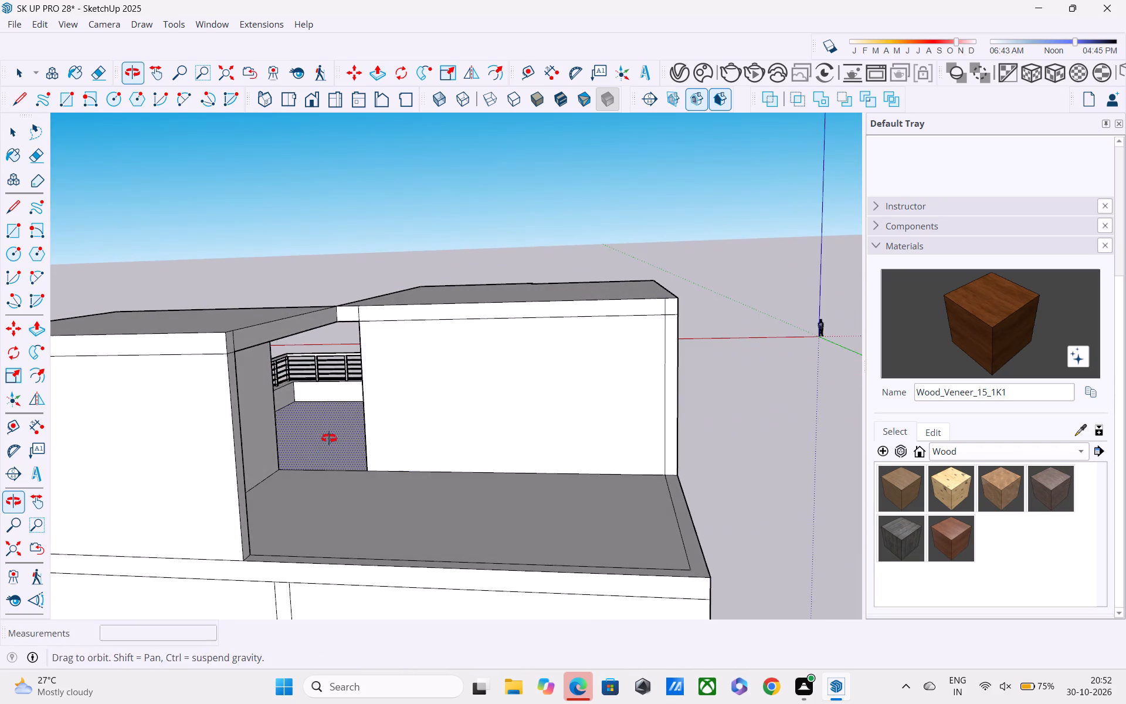
middle_click_drag(329, 438, 430, 438, "ctrl")
middle_click_drag(438, 397, 380, 373)
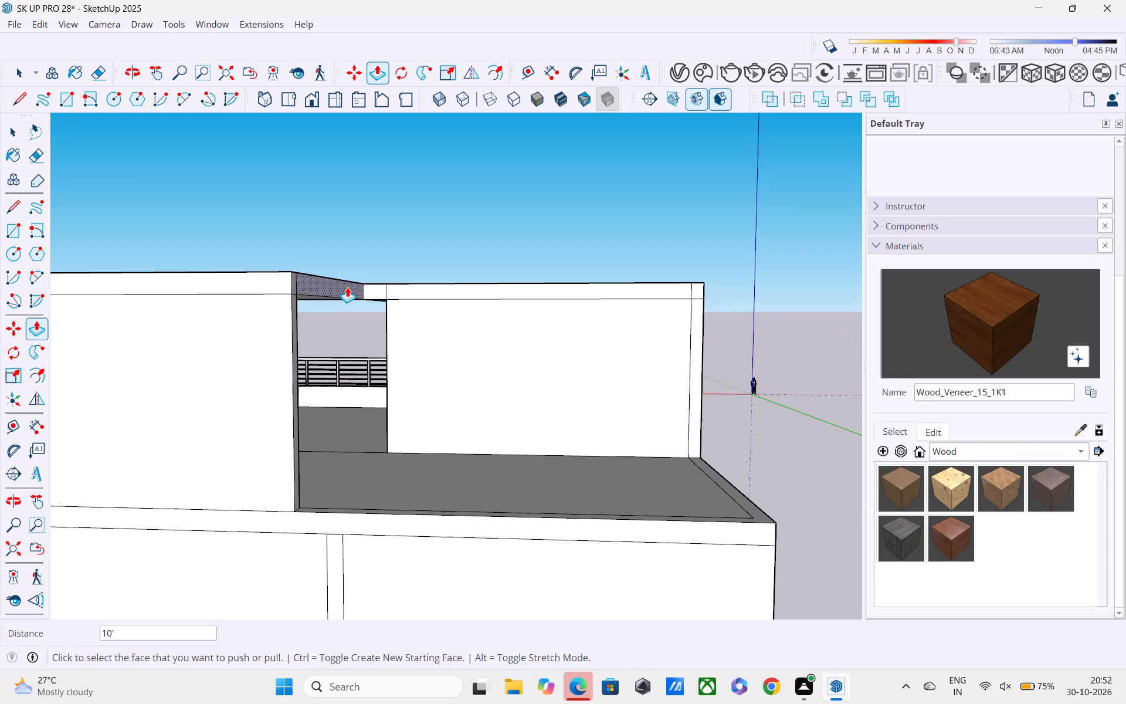
left_click(347, 287)
left_click(334, 292)
Delete the leftover face bridging the gap between the bay roof and the wood-veneer block's roof corner.
middle_click_drag(460, 425, 471, 432)
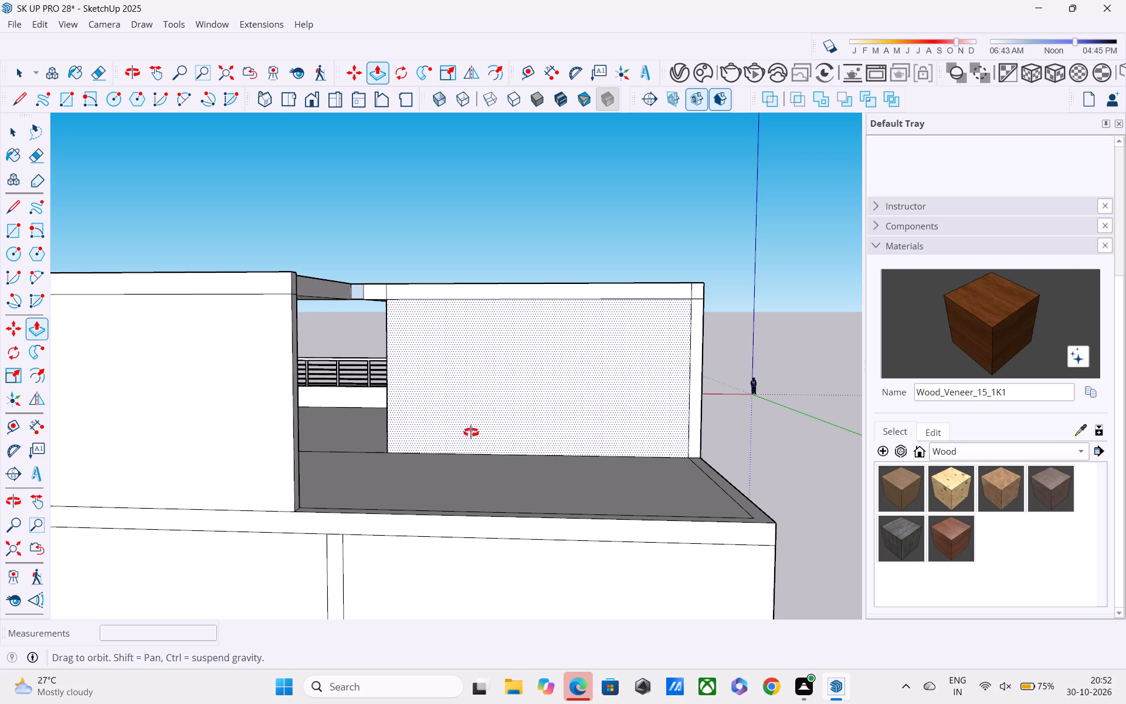
middle_click_drag(471, 432, 479, 442)
middle_click_drag(425, 425, 484, 499)
scroll(423, 425, "up", 5)
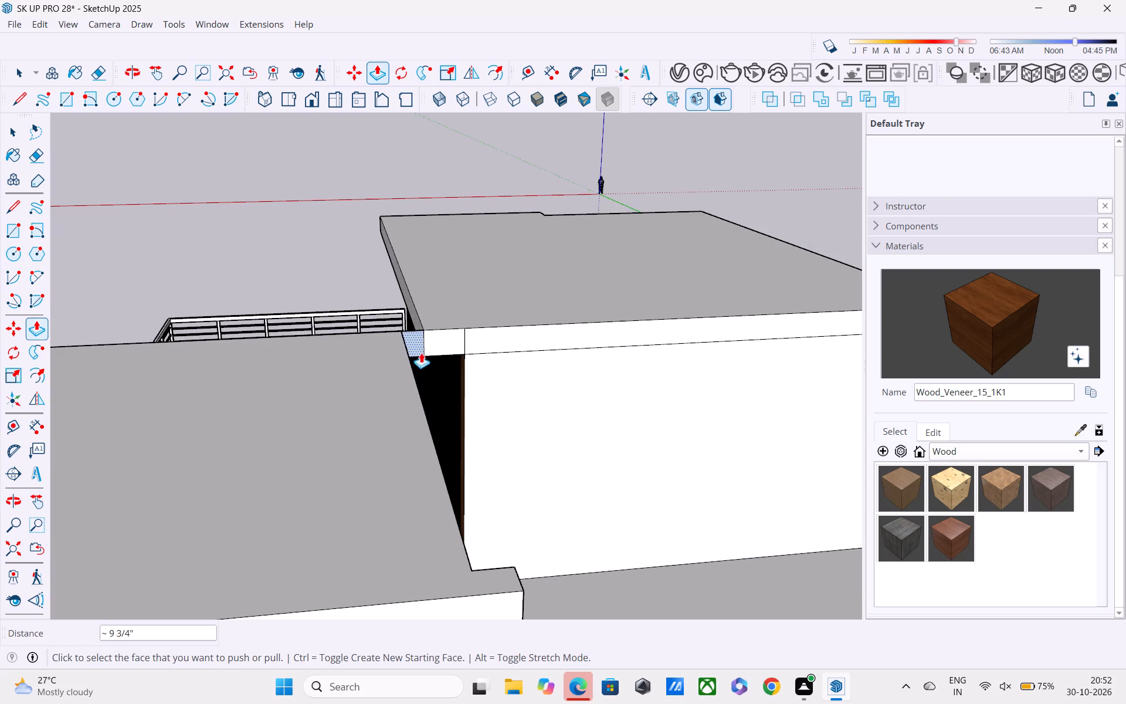
middle_click_drag(429, 358, 477, 417)
scroll(474, 412, "up", 3)
left_click(491, 437)
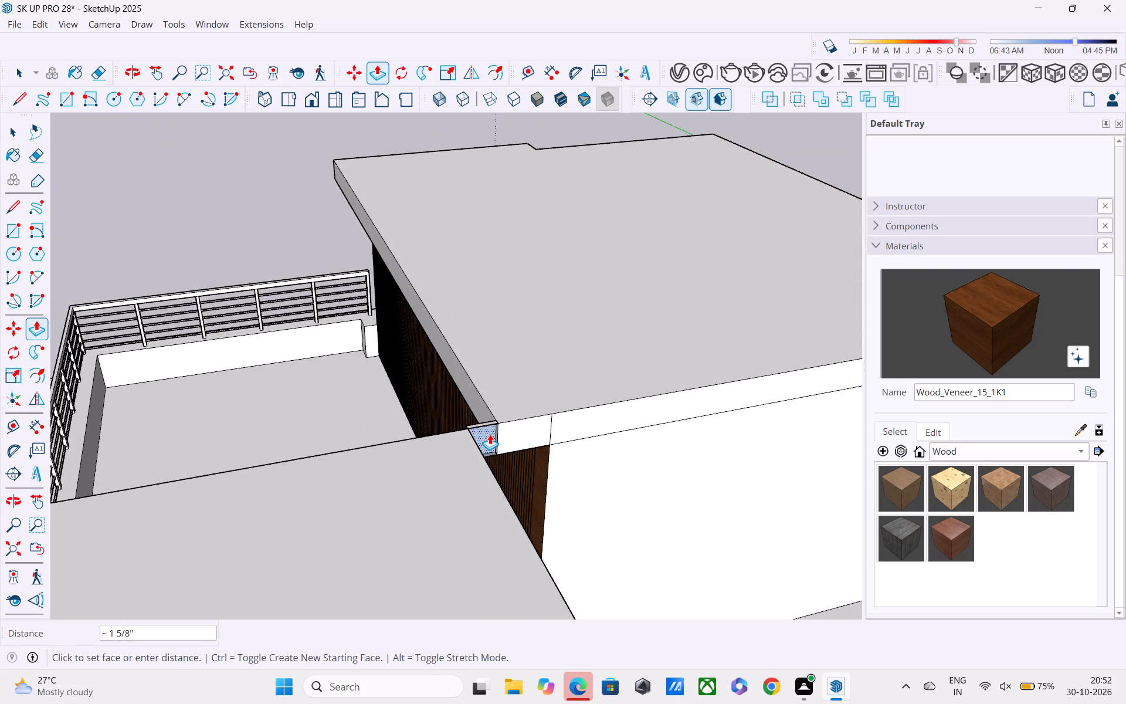
key("grave")
key("space")
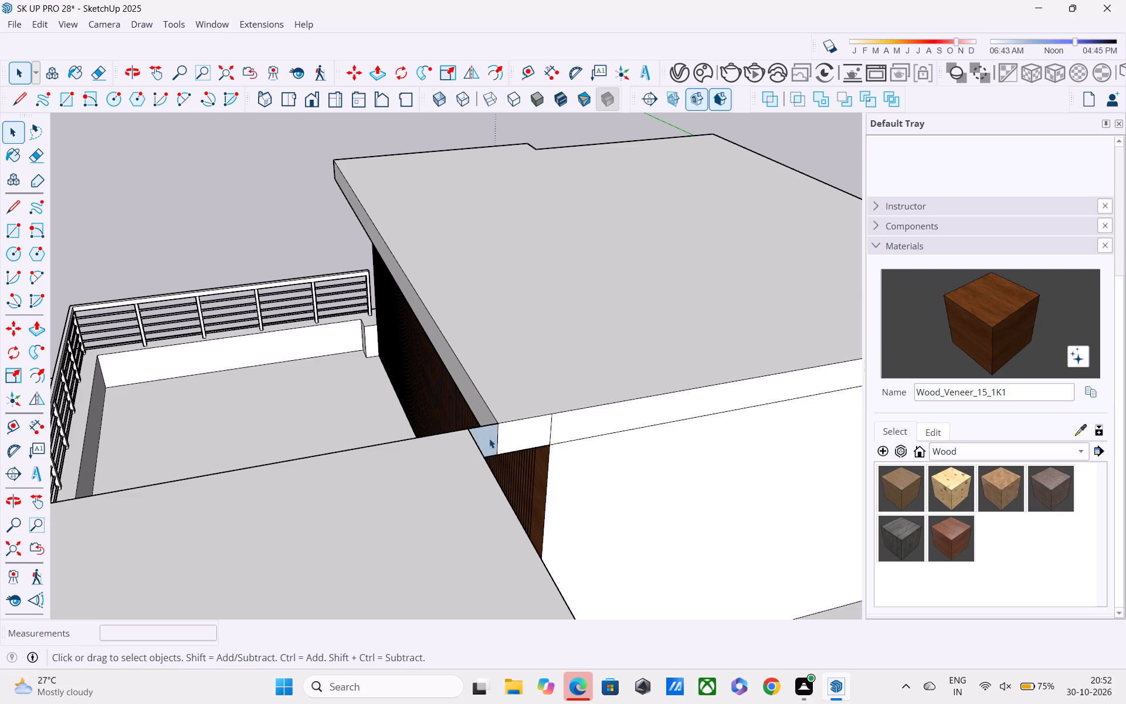
left_click(489, 438)
key("Delete")
Examine the gap between the two roofs from the front of the whole house.
middle_click_drag(490, 424, 732, 443)
scroll(687, 440, "down", 4)
middle_click_drag(628, 442, 941, 319)
scroll(701, 311, "down", 4)
middle_click_drag(699, 310, 786, 341)
scroll(703, 276, "up", 4)
middle_click_drag(693, 261, 772, 236)
scroll(748, 235, "down", 4)
scroll(722, 257, "up", 1)
middle_click_drag(722, 257, 788, 238)
scroll(723, 245, "down", 4)
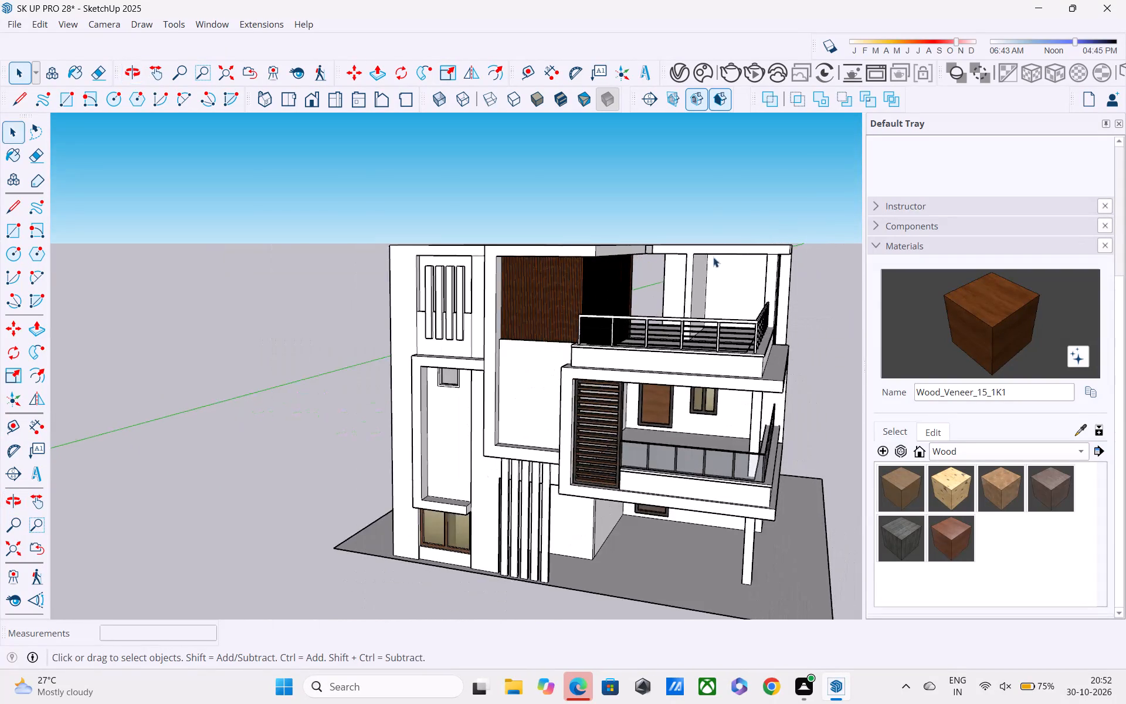
Erase the upper and lower stray edges spanning the gap between the bay roof and the wood-veneer block's roof.
middle_click_drag(713, 258, 757, 260)
scroll(634, 264, "up", 4)
key("e")
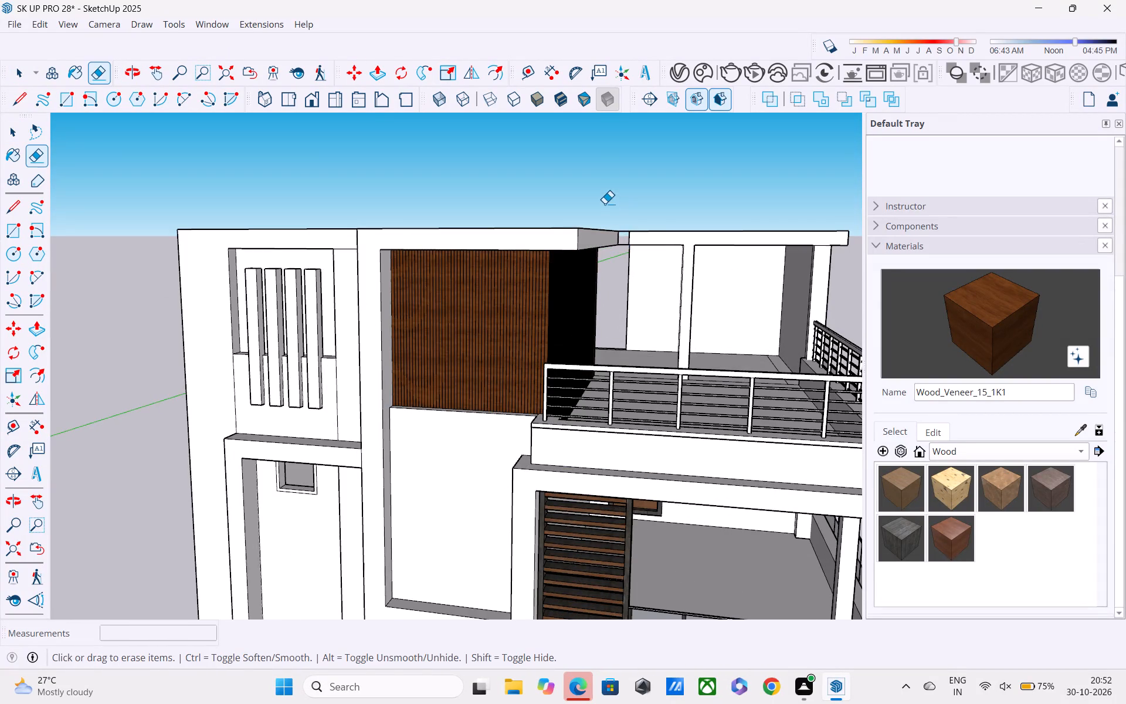
scroll(605, 204, "up", 4)
left_click_drag(654, 270, 650, 302)
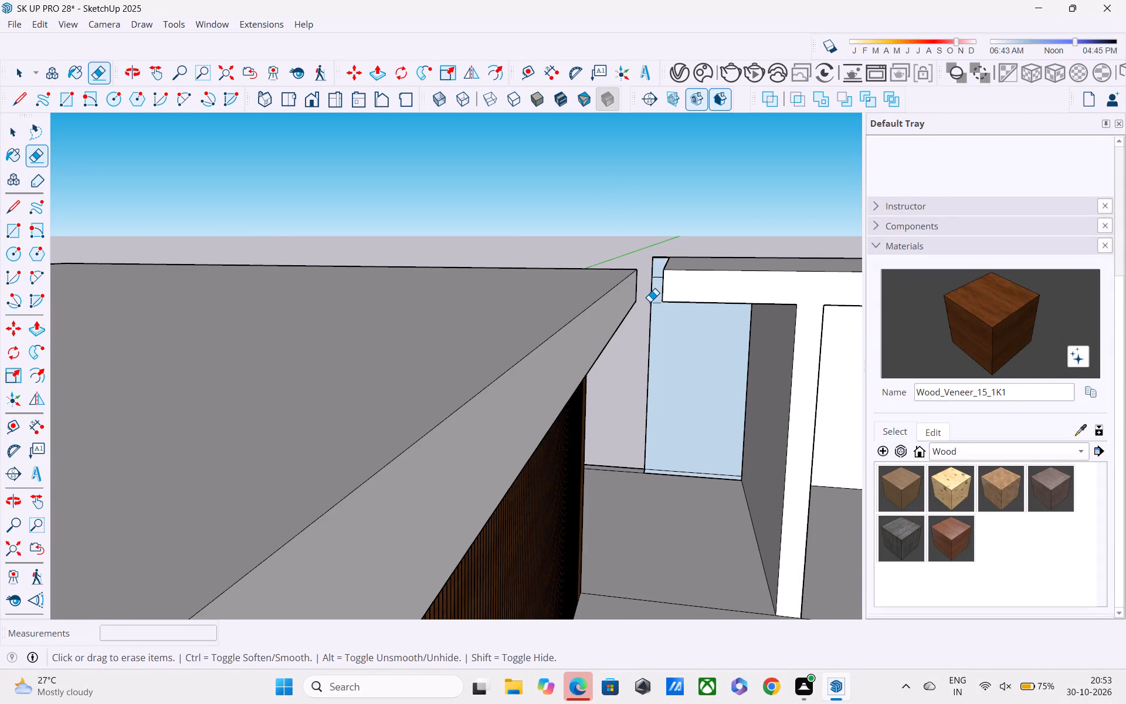
key("ctrl+z")
scroll(652, 286, "up", 3)
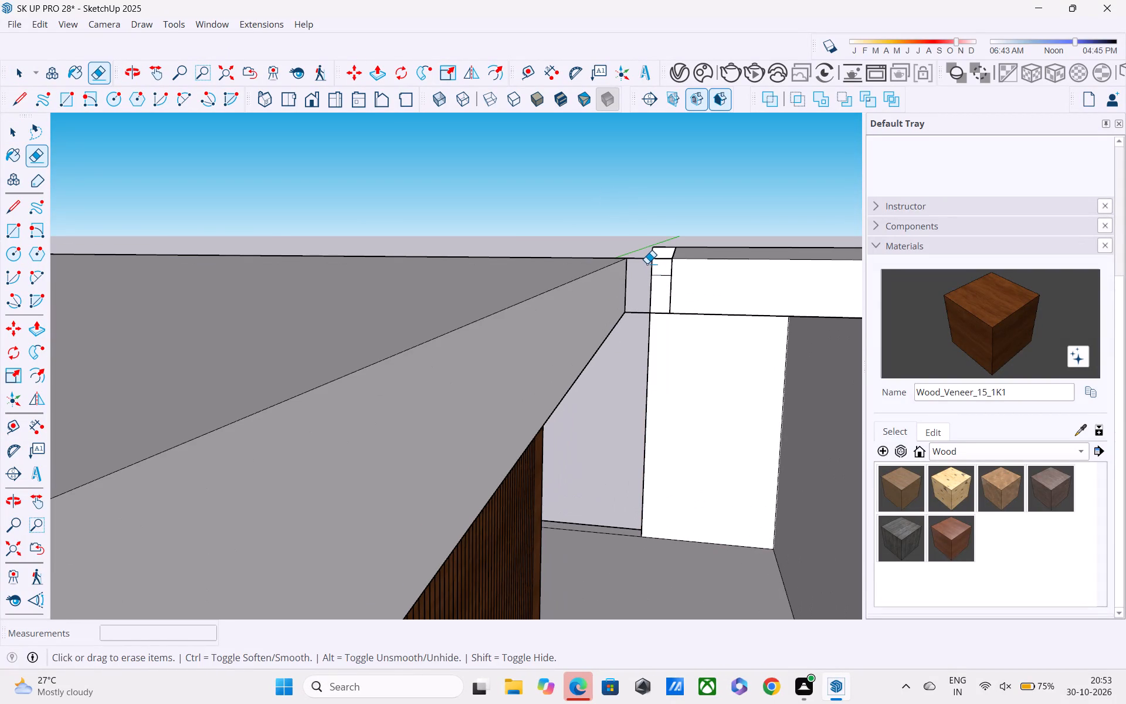
left_click(644, 258)
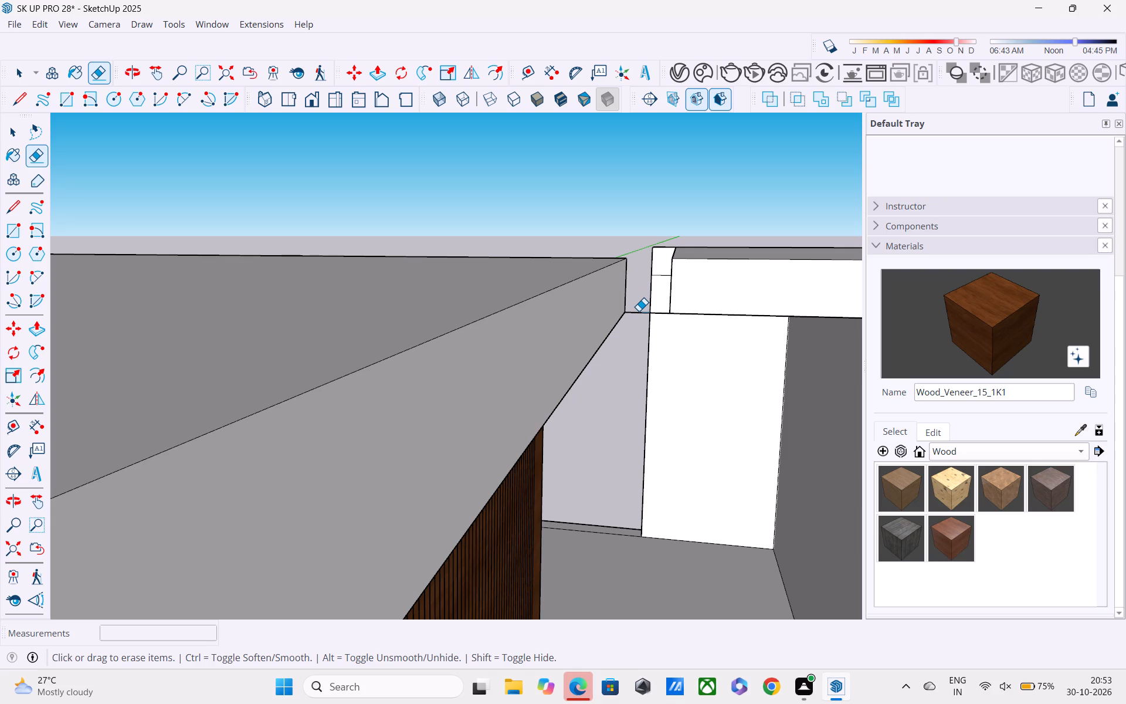
left_click(637, 311)
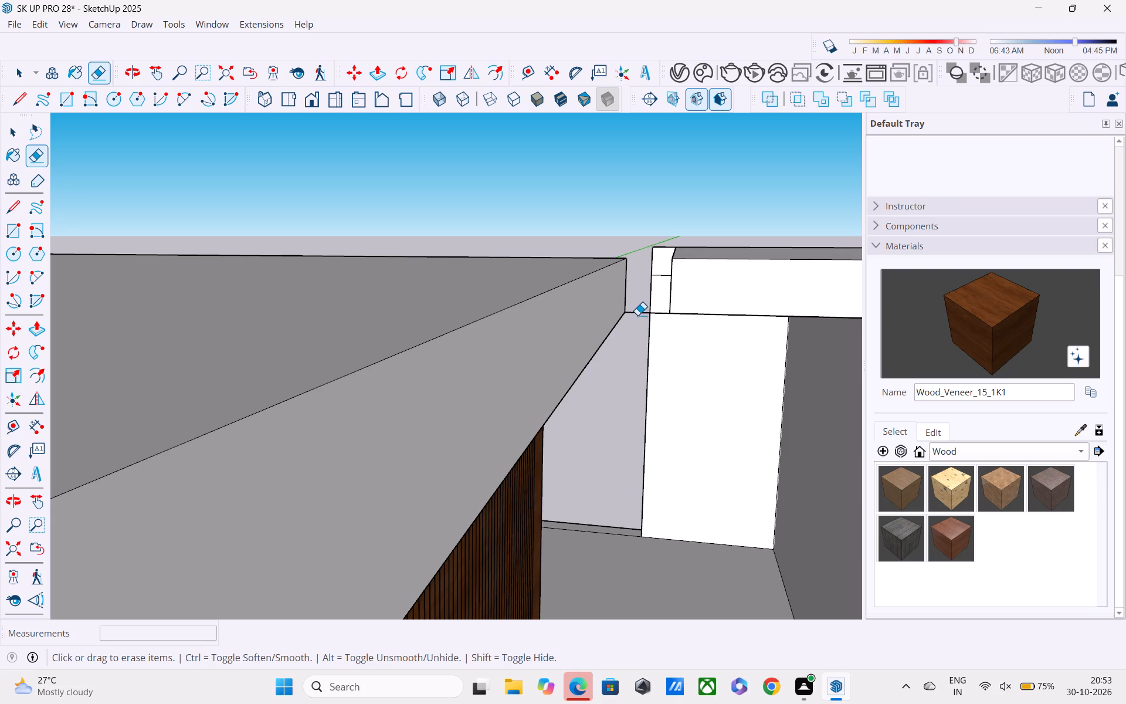
left_click(637, 316)
left_click(638, 314)
Examine the separated roofs from the front, from above and from the rear terrace.
scroll(638, 314, "down", 3)
middle_click_drag(646, 319, 611, 295)
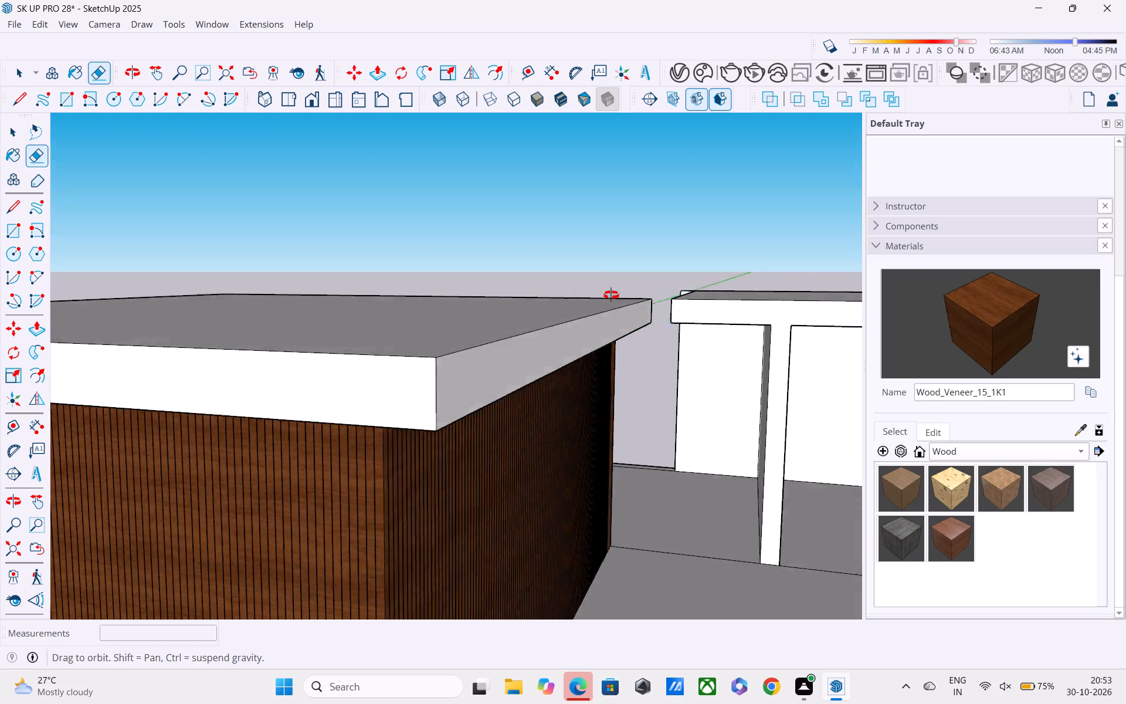
middle_click_drag(611, 295, 609, 287)
scroll(608, 280, "down", 6)
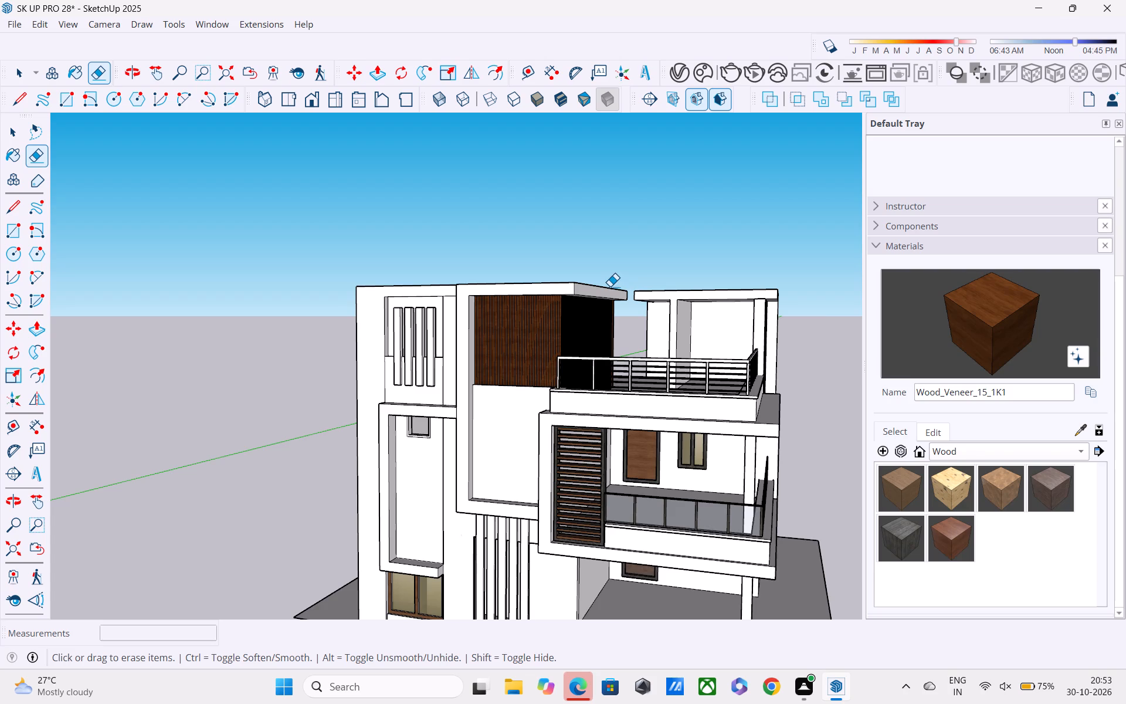
scroll(819, 327, "up", 1)
middle_click_drag(510, 282, 647, 384)
scroll(571, 182, "up", 4)
middle_click_drag(557, 211, 708, 268)
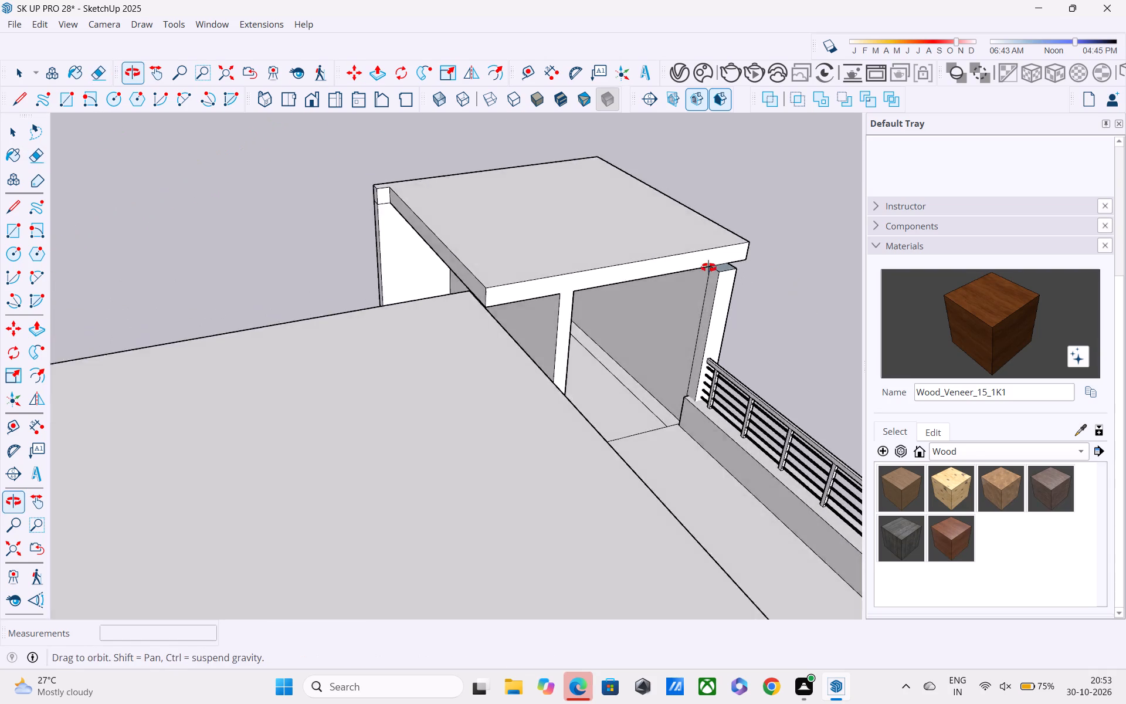
middle_click_drag(708, 268, 961, 209)
middle_click_drag(464, 365, 618, 300)
middle_click_drag(564, 415, 701, 380)
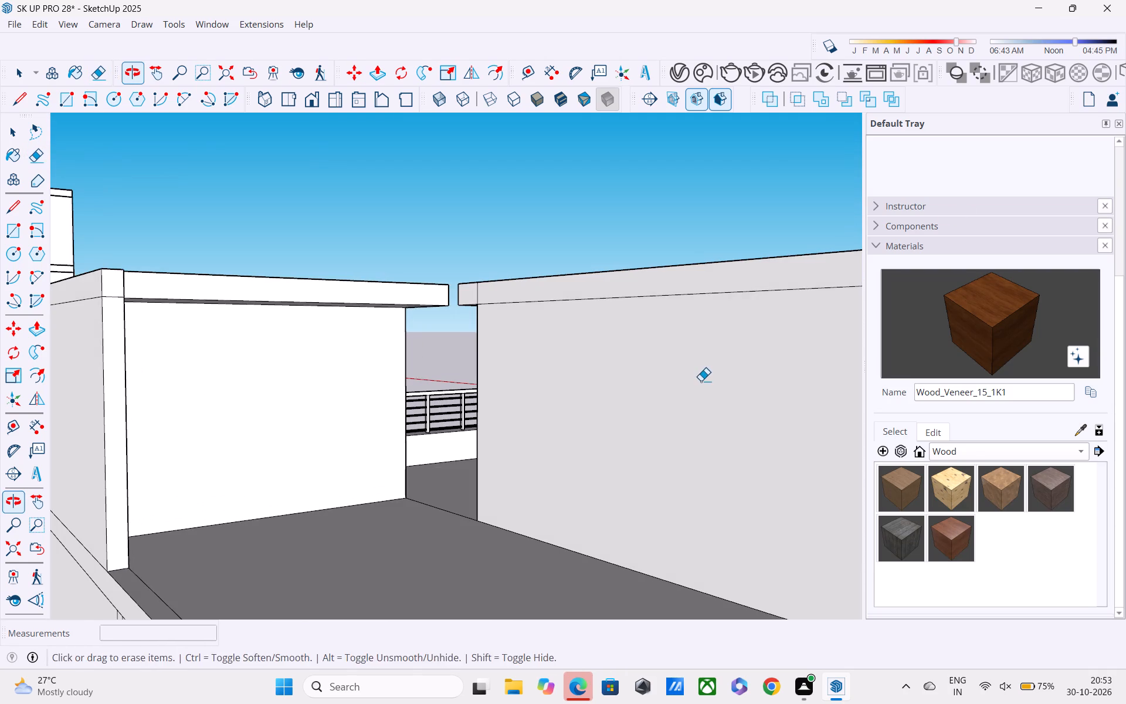
Push the wood-veneer block's rear wall face inward so that it is recessed beneath its roof slab.
key("space")
scroll(690, 388, "up", 1)
middle_click_drag(679, 385, 564, 373)
scroll(550, 365, "down", 4)
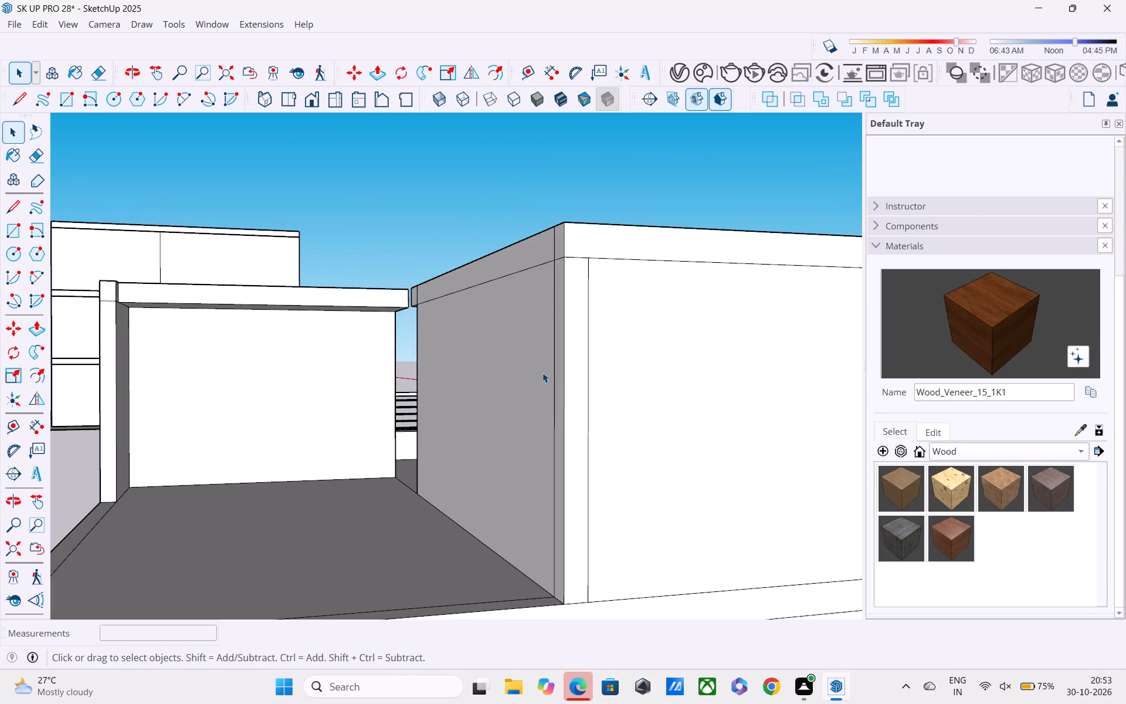
key("p")
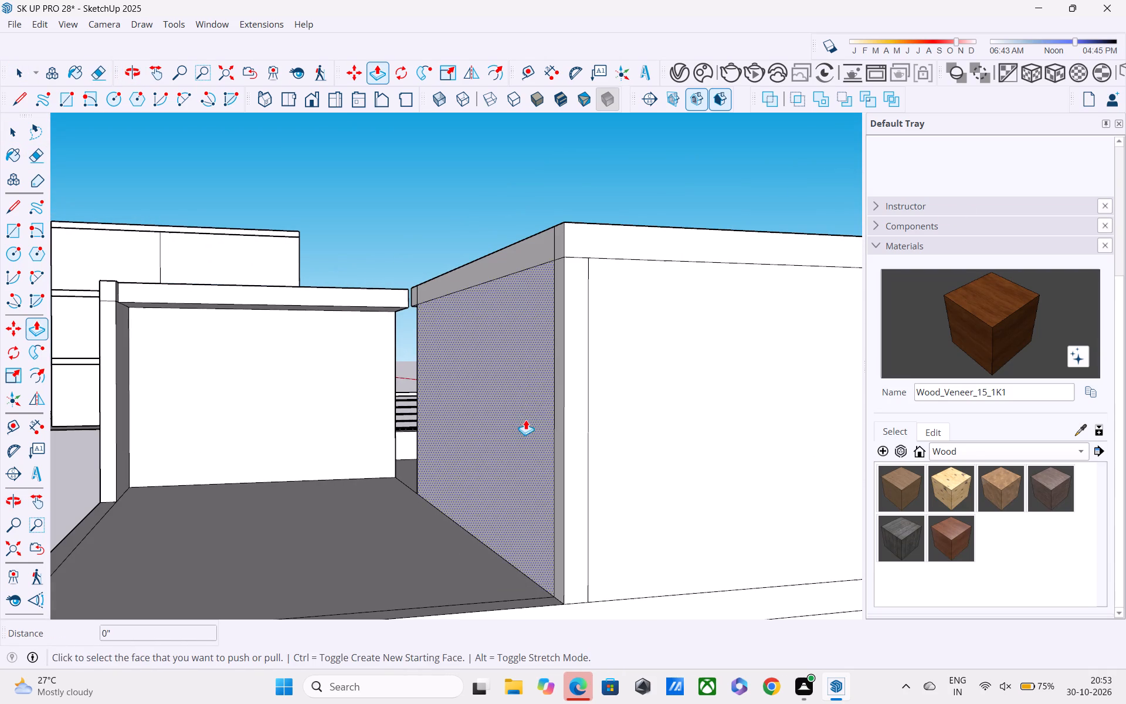
middle_click_drag(525, 419, 558, 430)
left_click(558, 430)
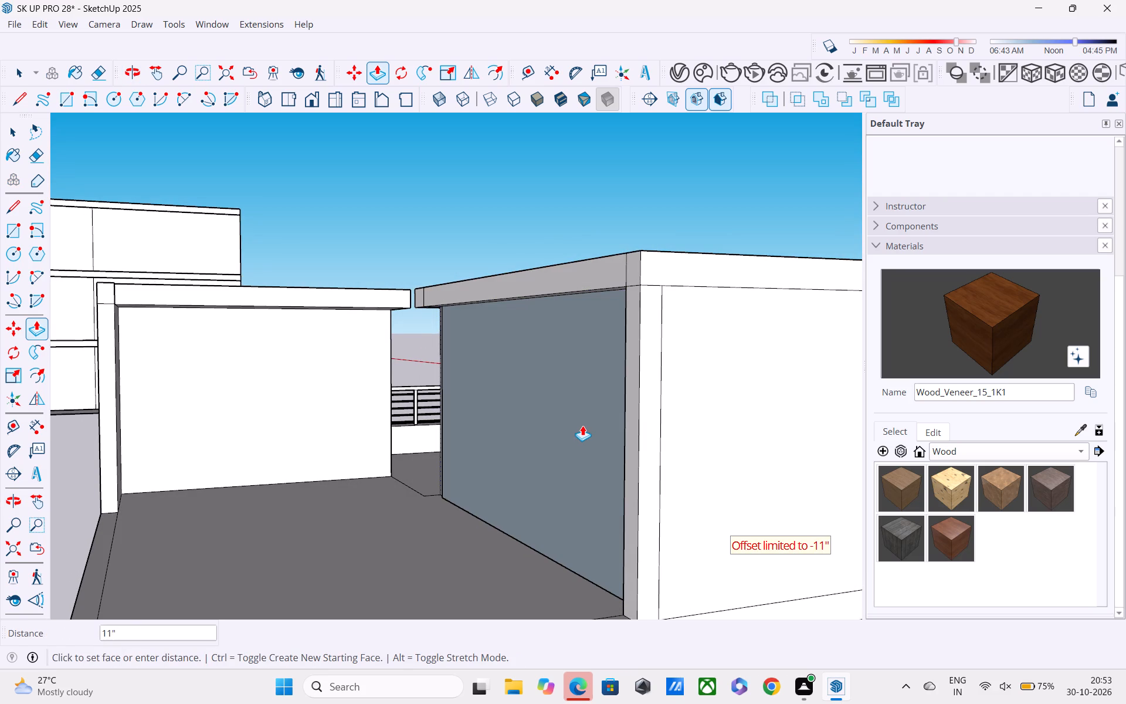
middle_click_drag(582, 425, 663, 423)
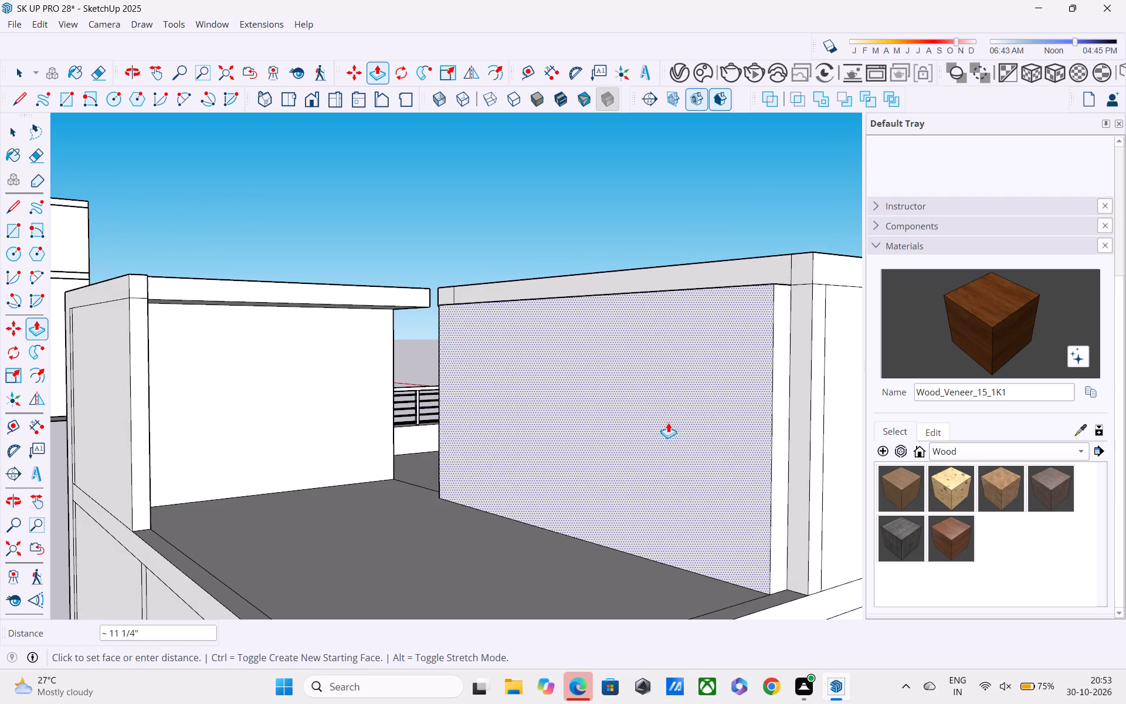
left_click(708, 409)
middle_click_drag(709, 409, 766, 417)
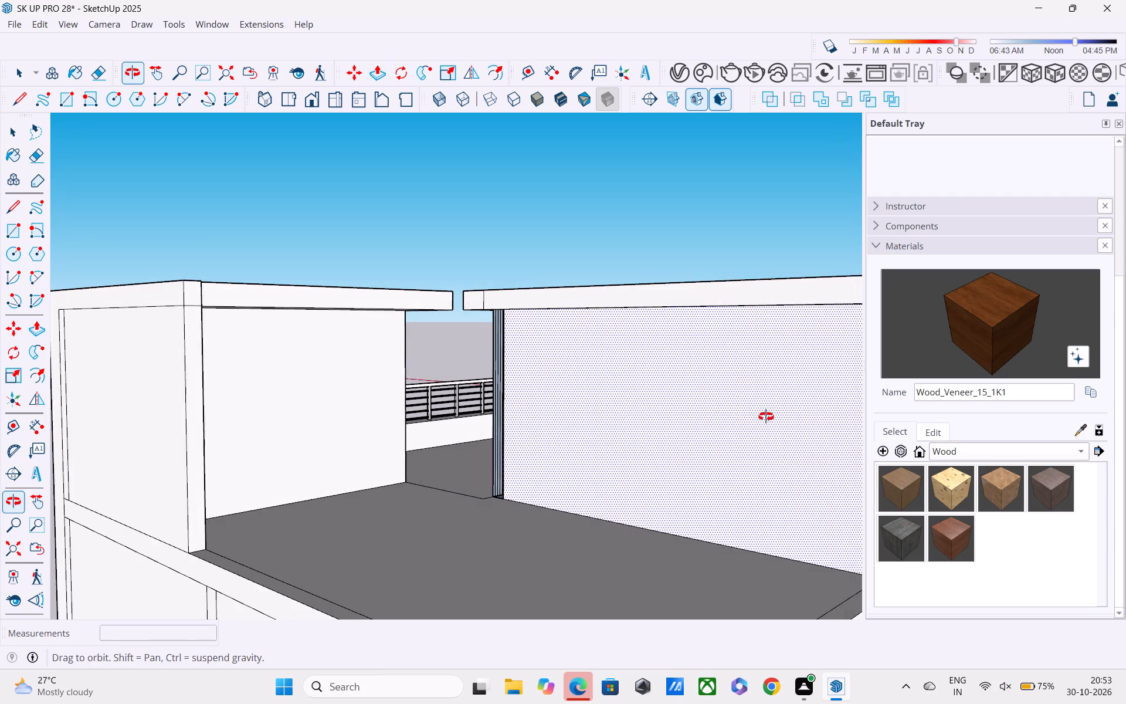
Push the wood-veneer block's rear wall face 5' inward beneath its roof slab.
middle_click_drag(766, 417, 769, 417)
left_click(769, 417)
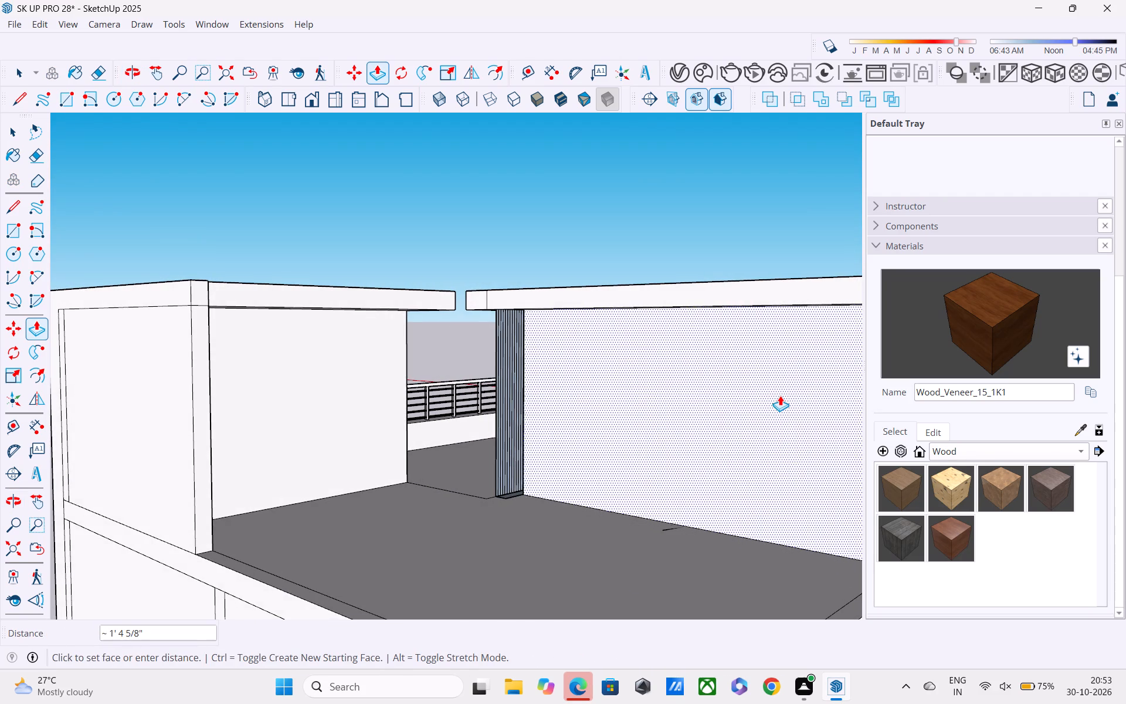
scroll(780, 395, "down", 2)
middle_click_drag(773, 391, 696, 336, "shift")
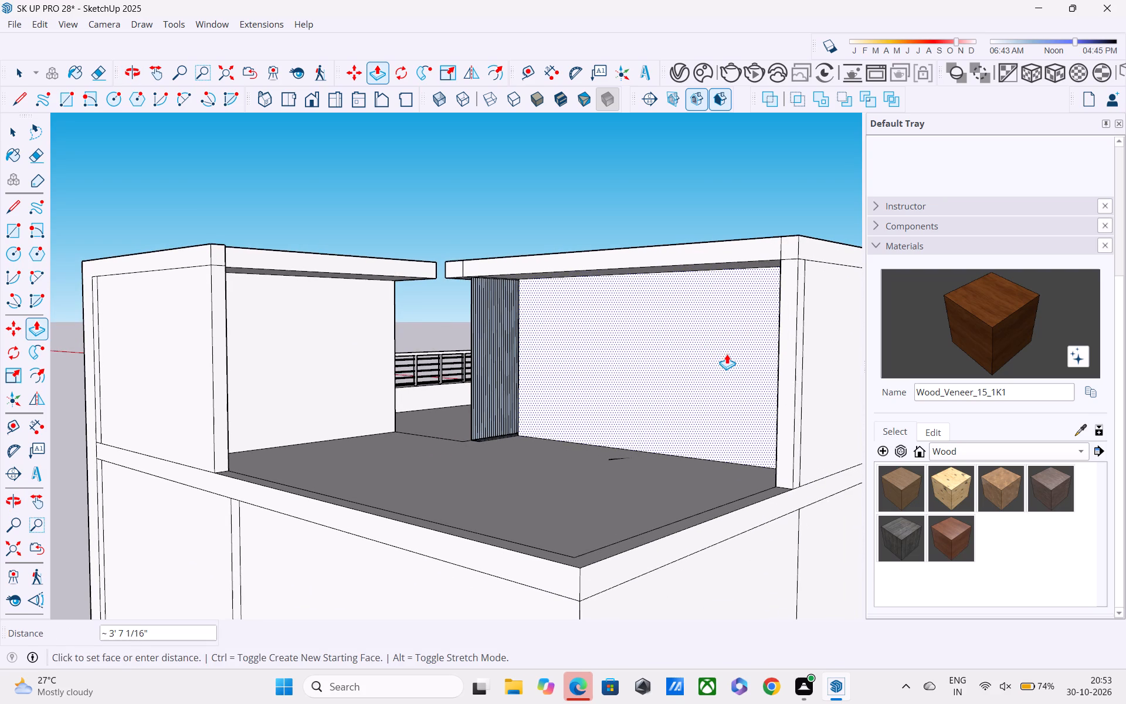
type("5'")
key("Return")
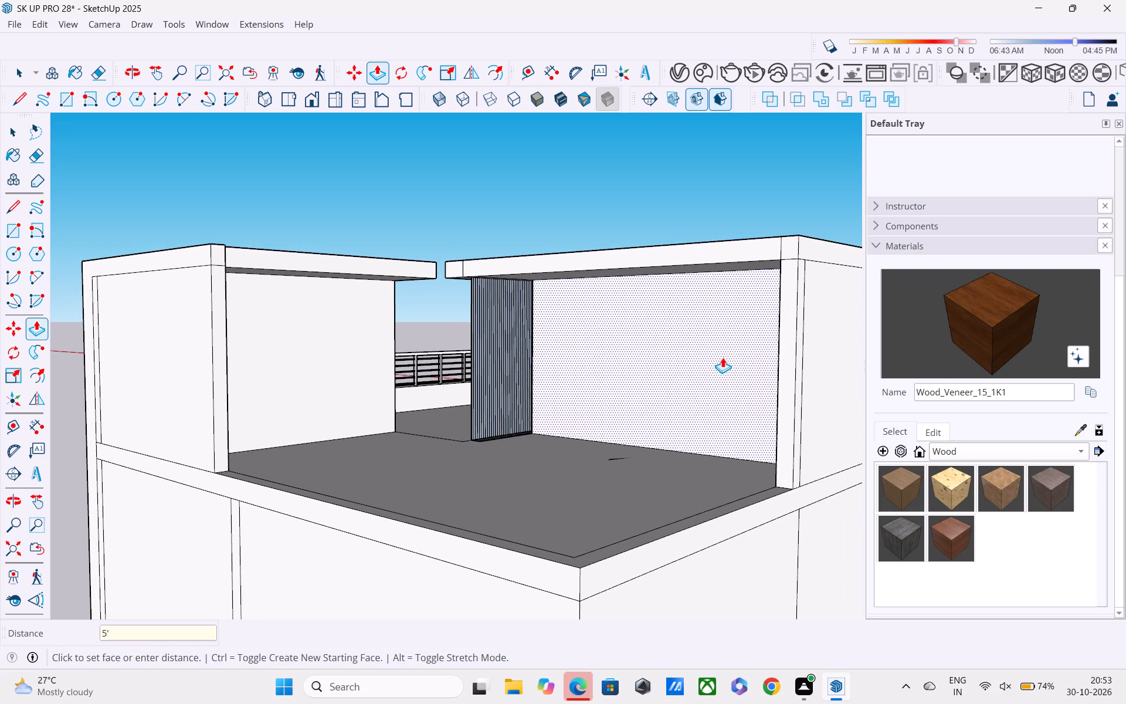
Examine the recessed block and the roof gap from the front terrace, and the open end behind the veneer cladding from the rear.
middle_click_drag(722, 357, 253, 684)
middle_click_drag(320, 588, 118, 442)
middle_click_drag(272, 402, 158, 359)
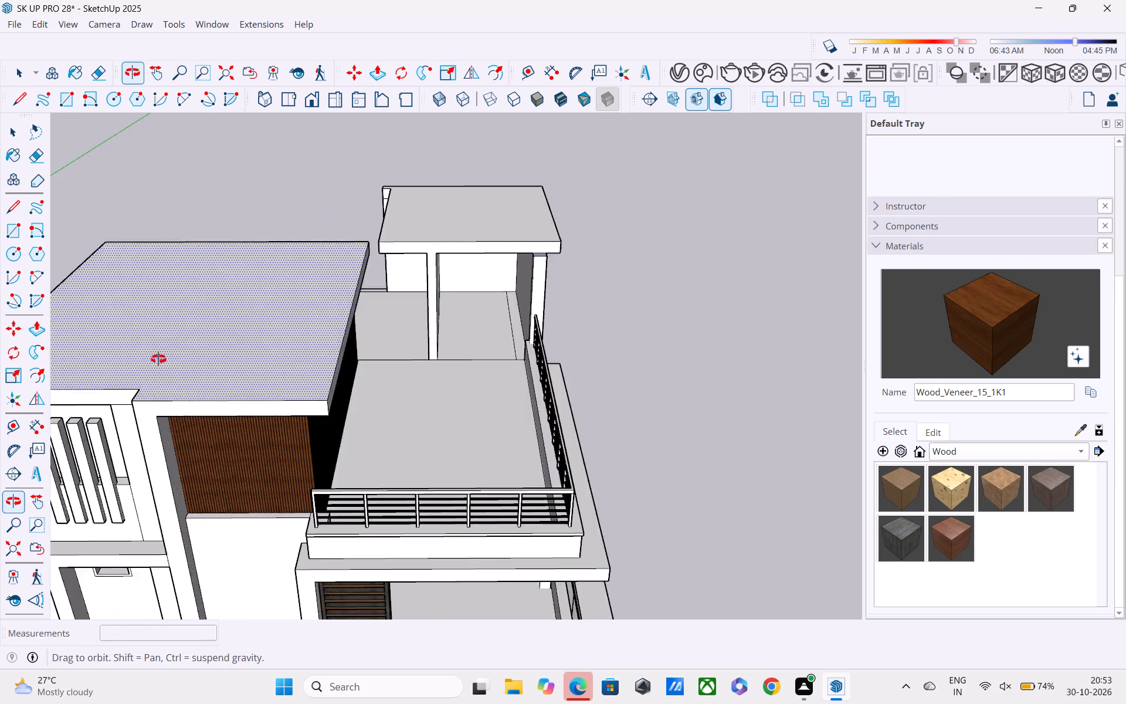
middle_click_drag(158, 359, 117, 333)
middle_click_drag(360, 326, 226, 277)
scroll(466, 296, "up", 3)
middle_click_drag(443, 283, 402, 262)
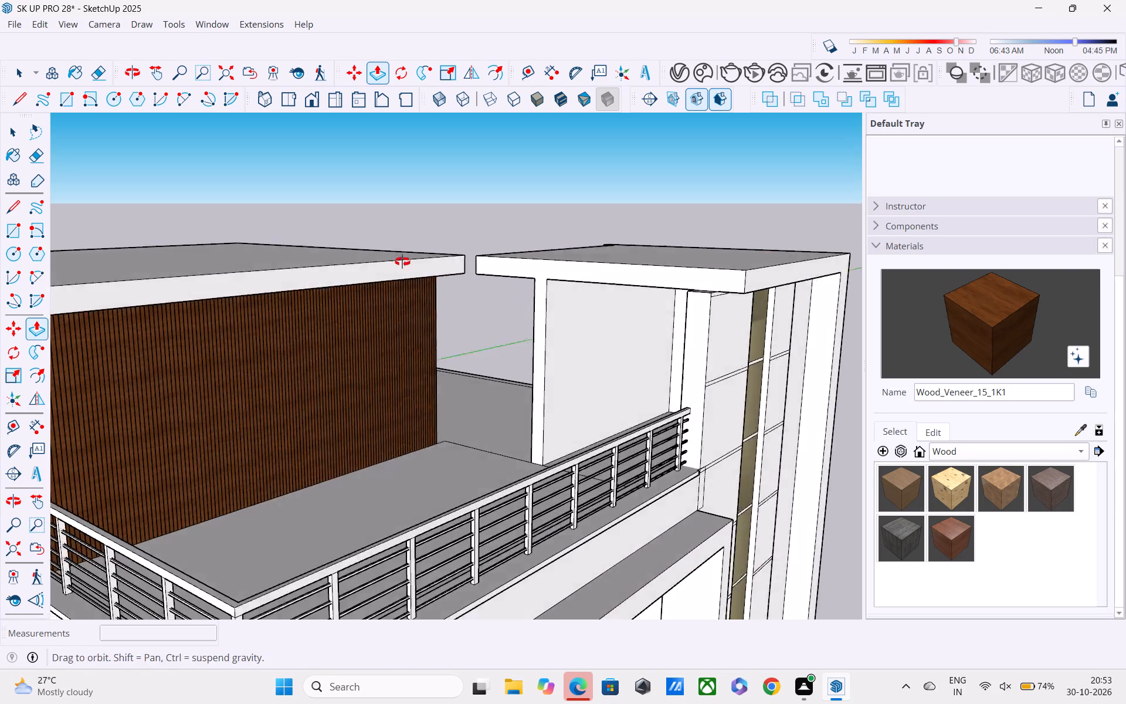
middle_click_drag(402, 262, 384, 249)
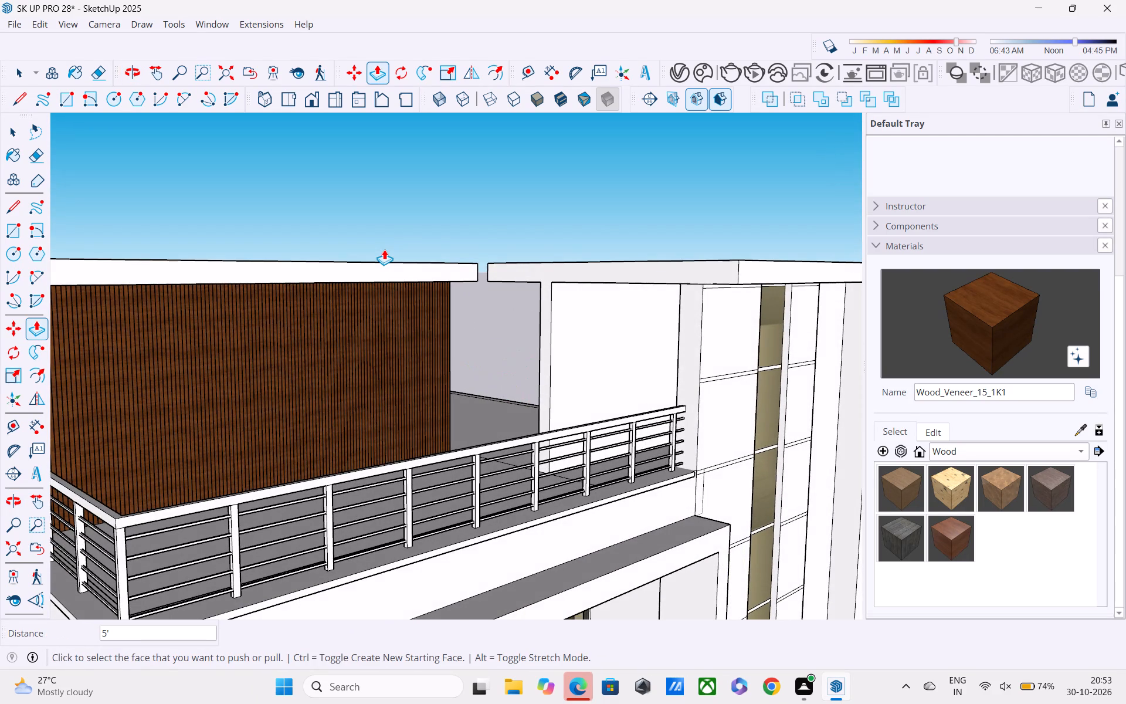
scroll(384, 249, "up", 2)
middle_click_drag(365, 249, 290, 252)
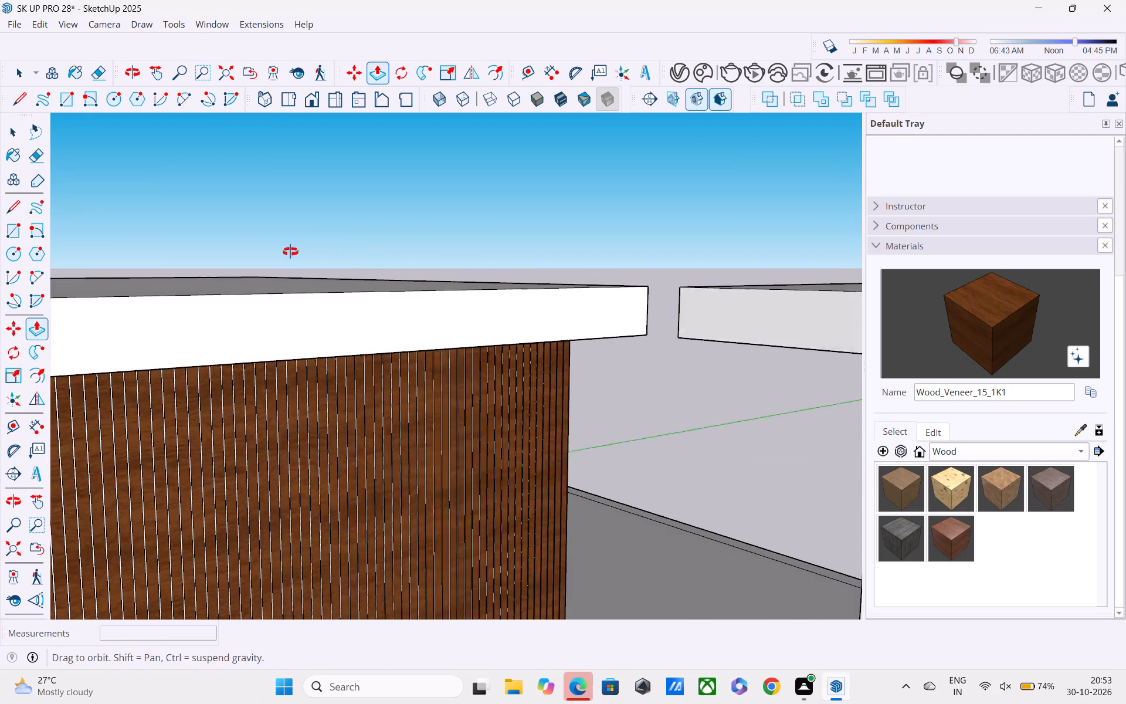
middle_click_drag(290, 252, 284, 251)
scroll(284, 251, "down", 6)
middle_click_drag(349, 269, 314, 259)
scroll(314, 259, "up", 4)
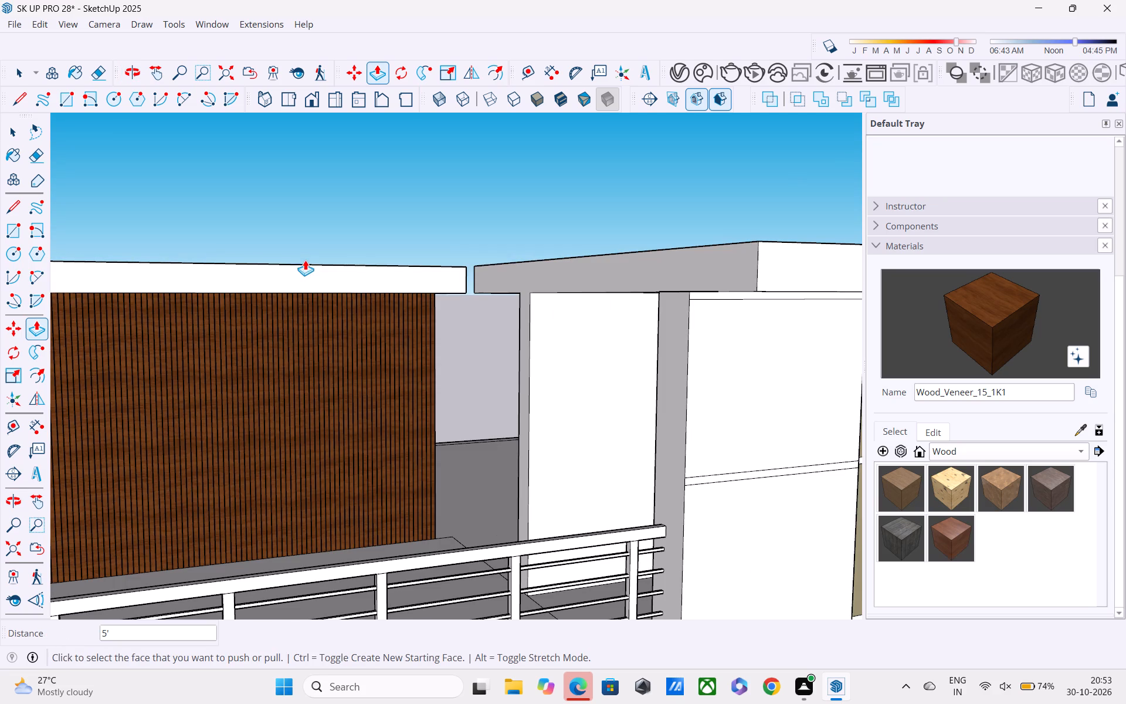
scroll(720, 462, "up", 2)
middle_click_drag(551, 429, 582, 500)
scroll(464, 392, "down", 4)
middle_click_drag(421, 356, 161, 229)
scroll(298, 269, "up", 1)
middle_click_drag(308, 270, 491, 263)
scroll(496, 297, "up", 2)
middle_click_drag(500, 309, 395, 345)
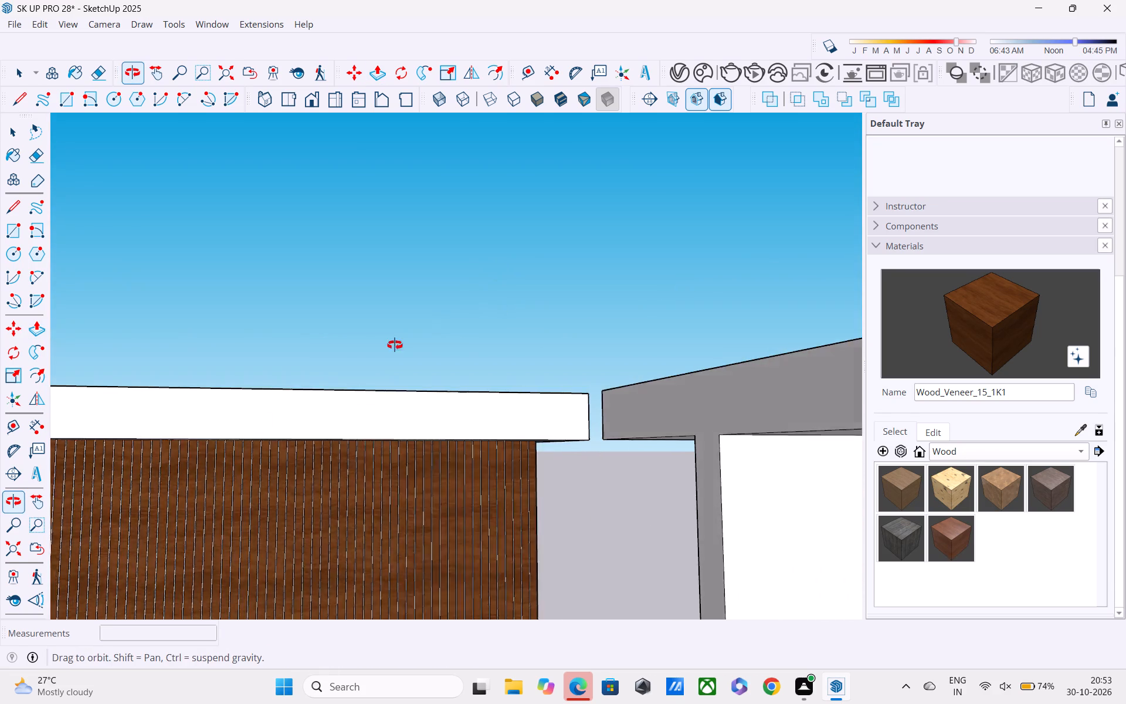
middle_click_drag(395, 345, 0, 554)
middle_click_drag(408, 560, 328, 435)
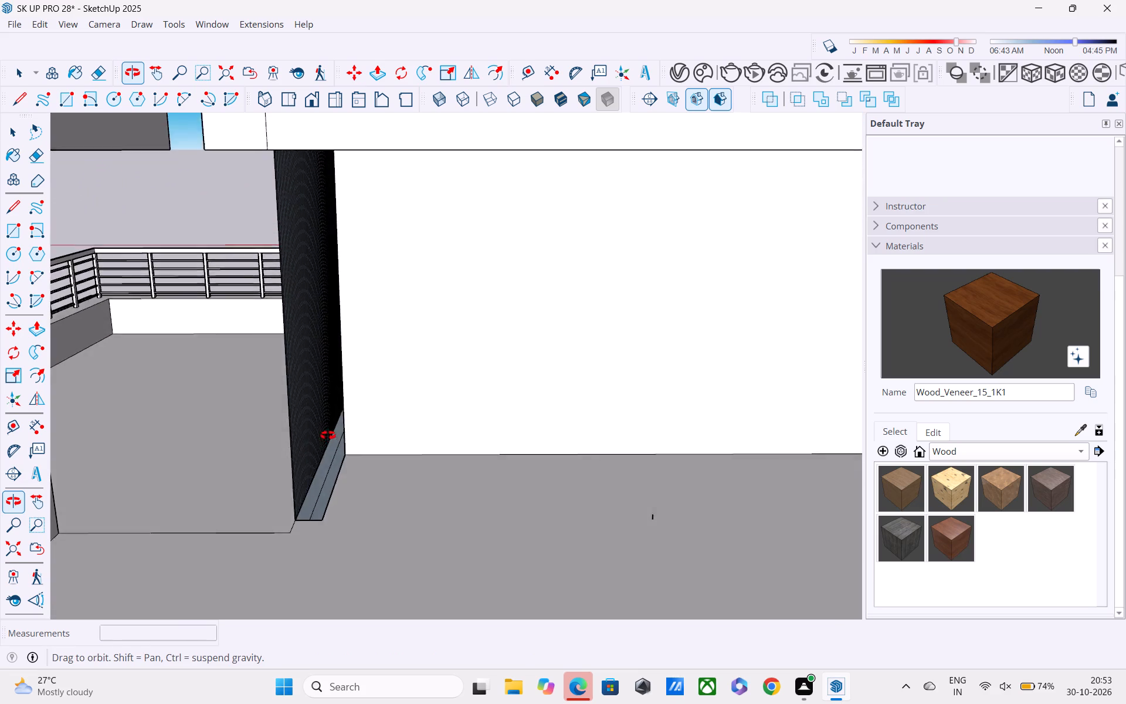
middle_click_drag(328, 435, 325, 431)
scroll(325, 431, "up", 3)
middle_click_drag(325, 427, 350, 405)
scroll(348, 395, "down", 3)
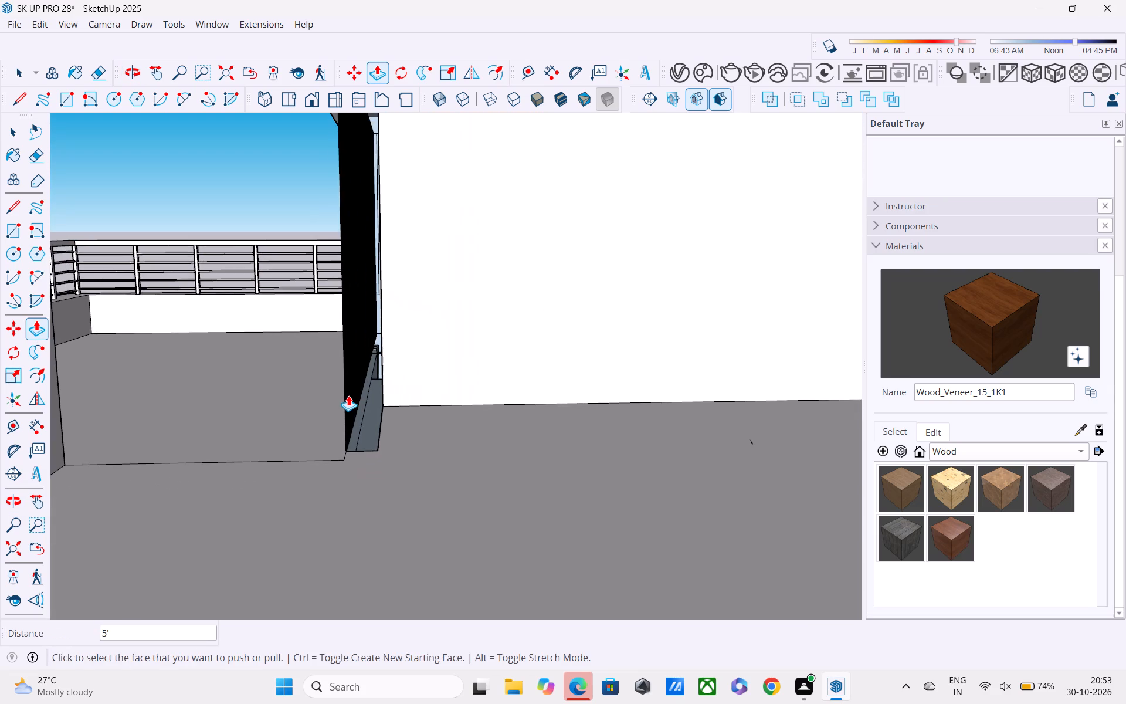
middle_click_drag(352, 383, 399, 513, "shift")
middle_click_drag(415, 294, 400, 267)
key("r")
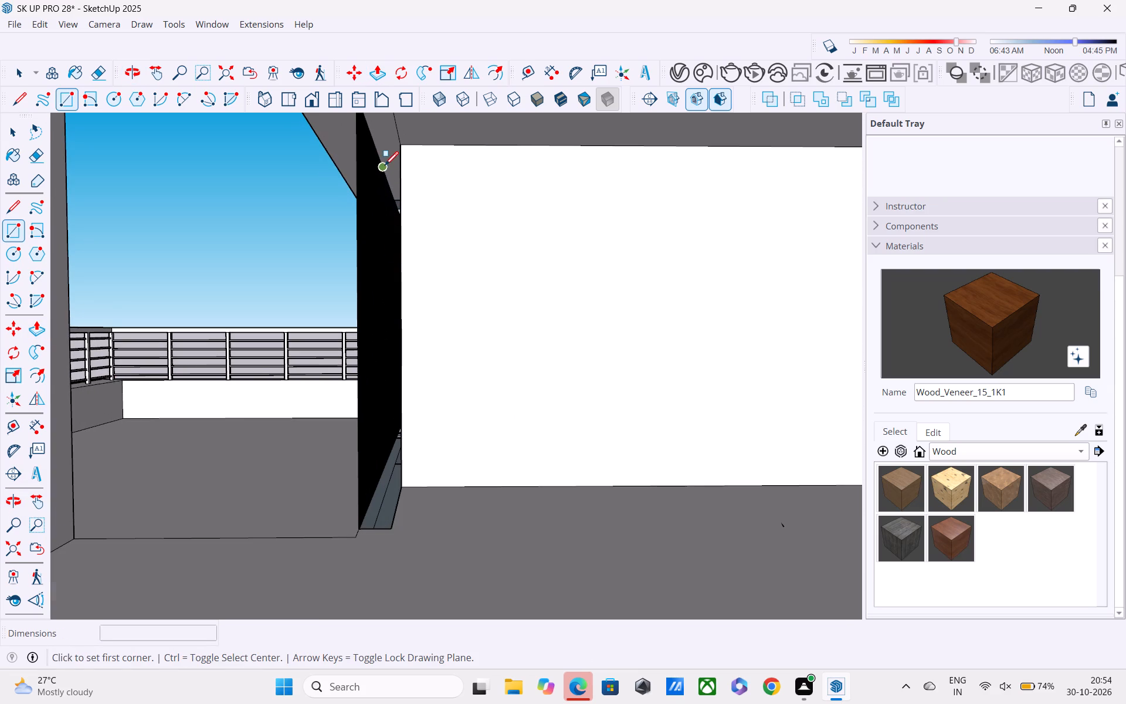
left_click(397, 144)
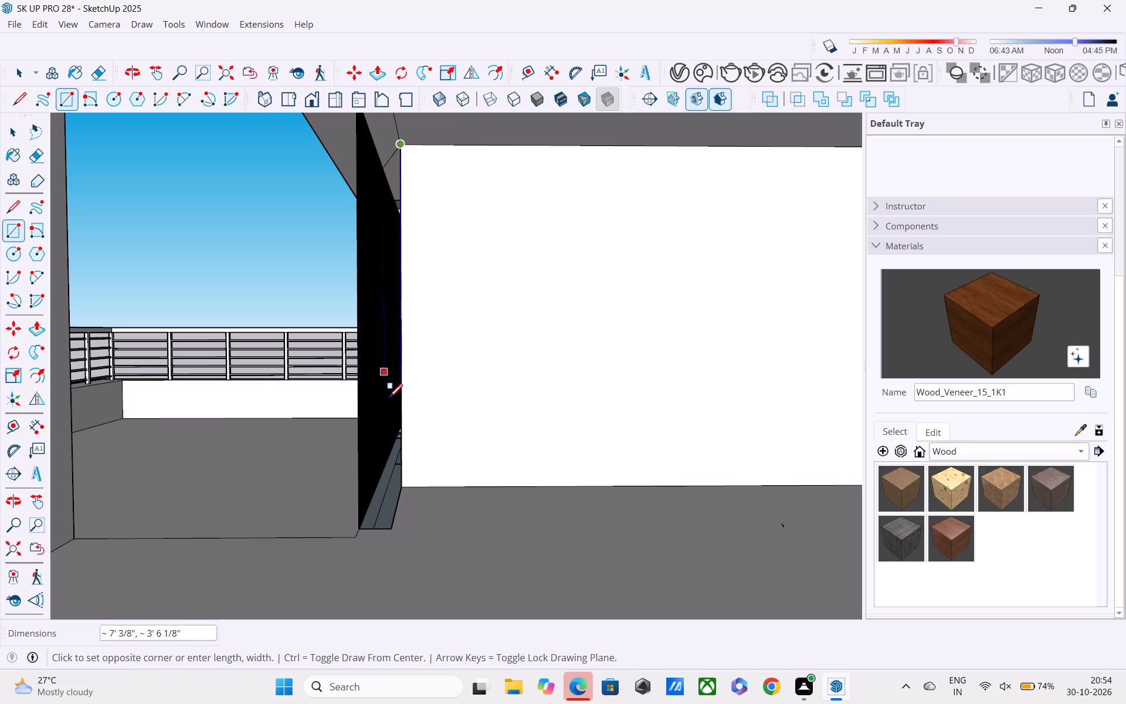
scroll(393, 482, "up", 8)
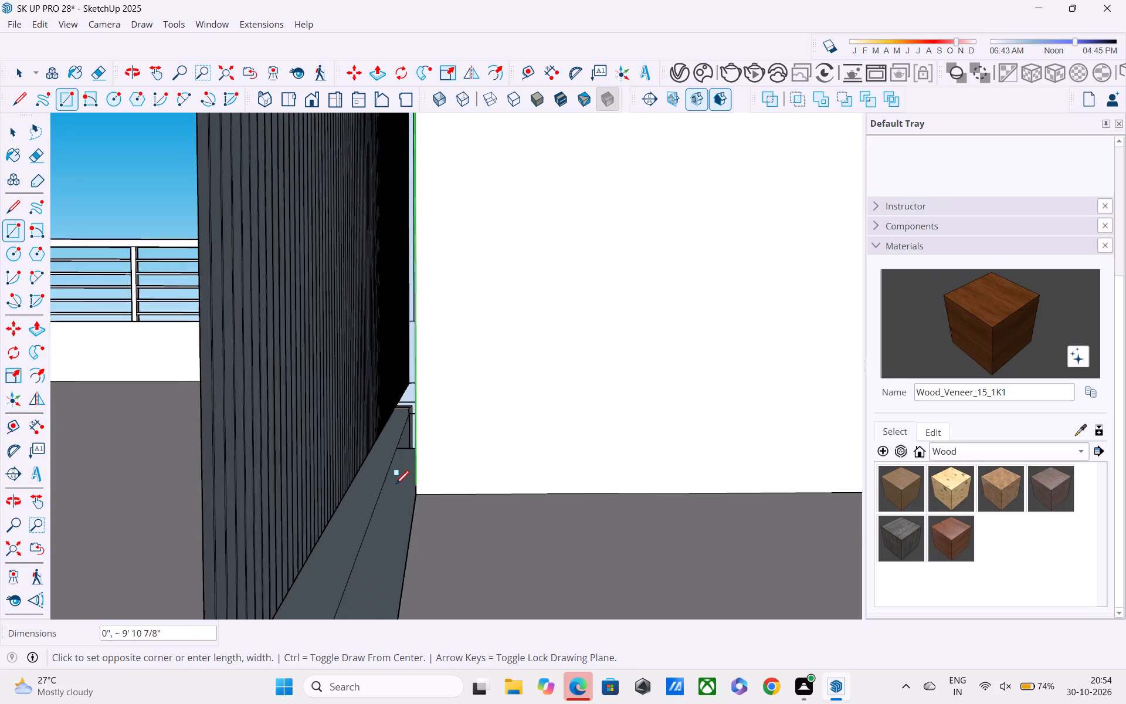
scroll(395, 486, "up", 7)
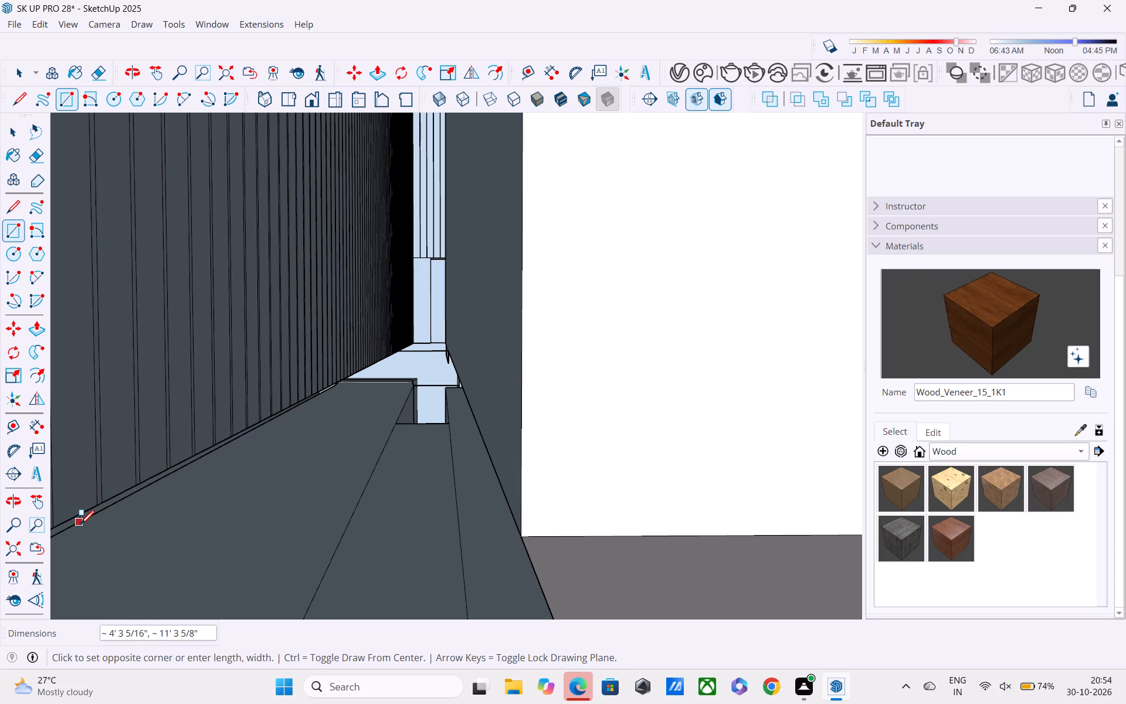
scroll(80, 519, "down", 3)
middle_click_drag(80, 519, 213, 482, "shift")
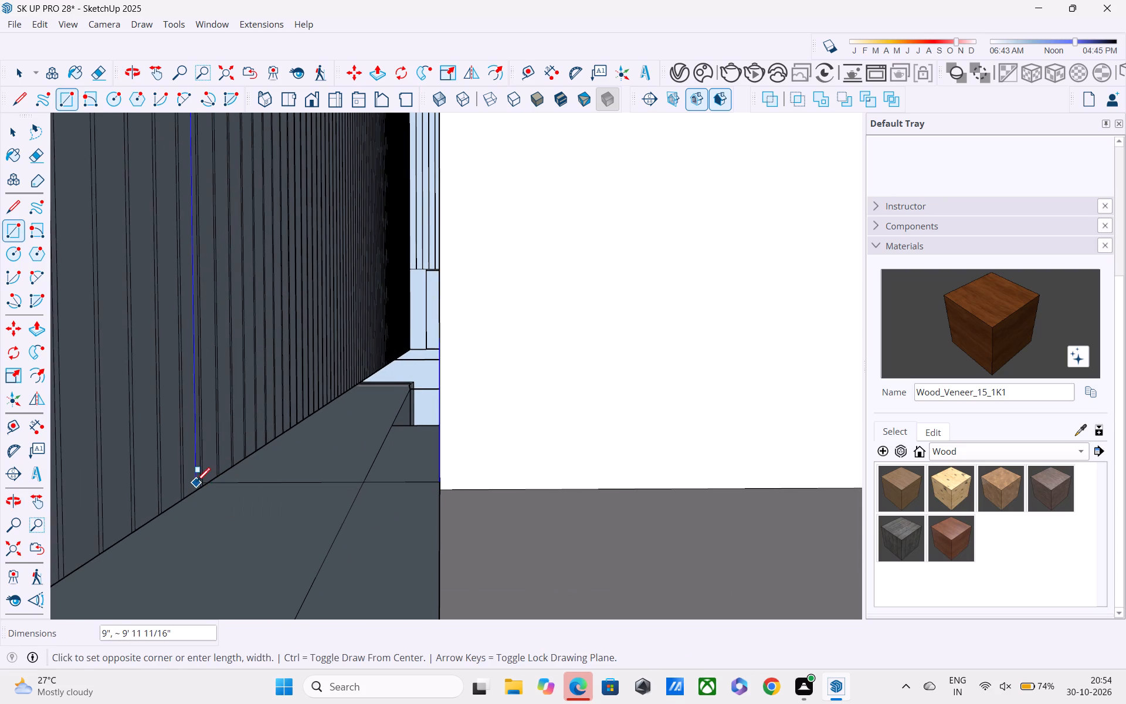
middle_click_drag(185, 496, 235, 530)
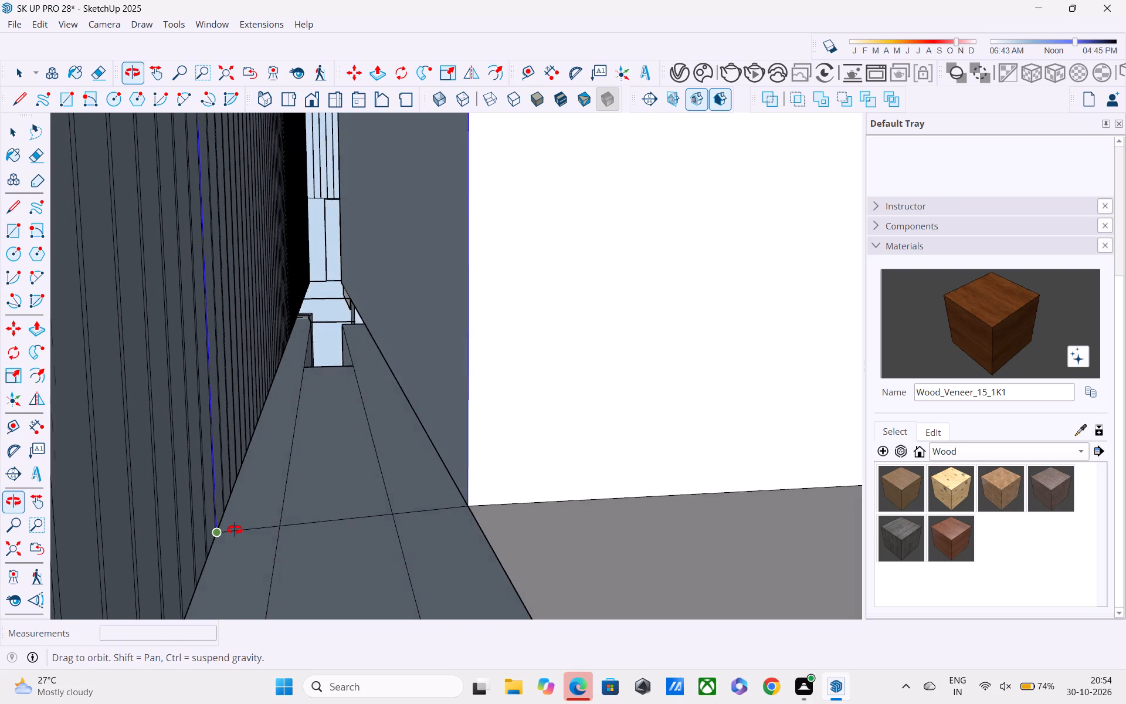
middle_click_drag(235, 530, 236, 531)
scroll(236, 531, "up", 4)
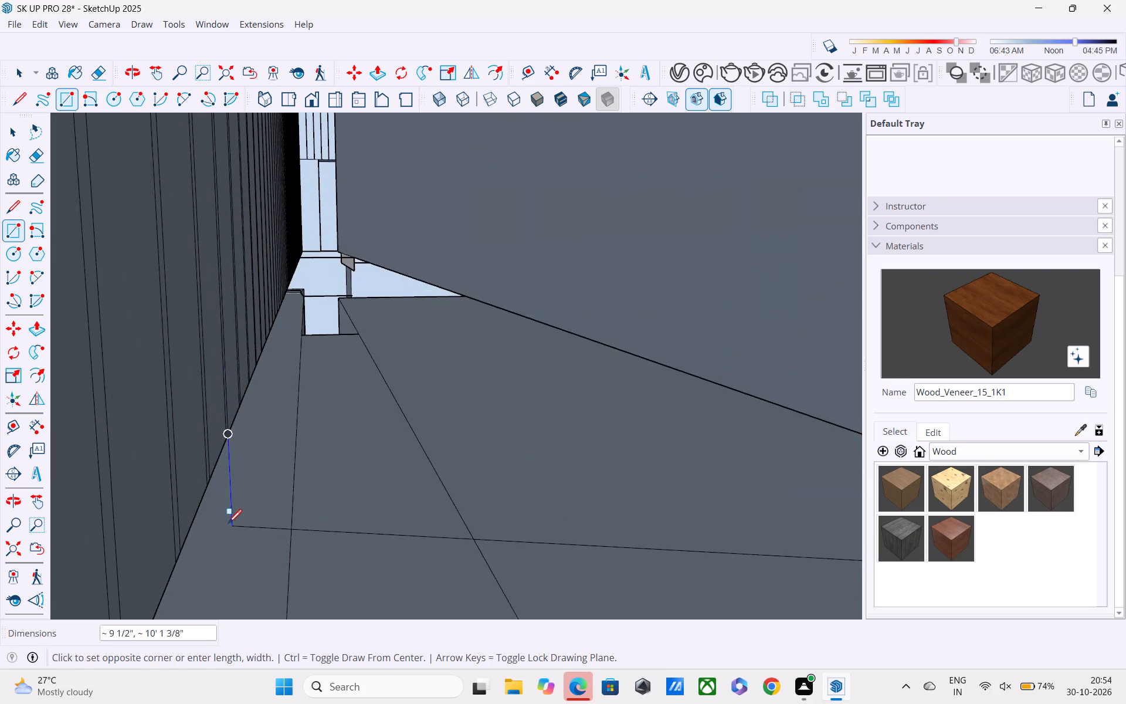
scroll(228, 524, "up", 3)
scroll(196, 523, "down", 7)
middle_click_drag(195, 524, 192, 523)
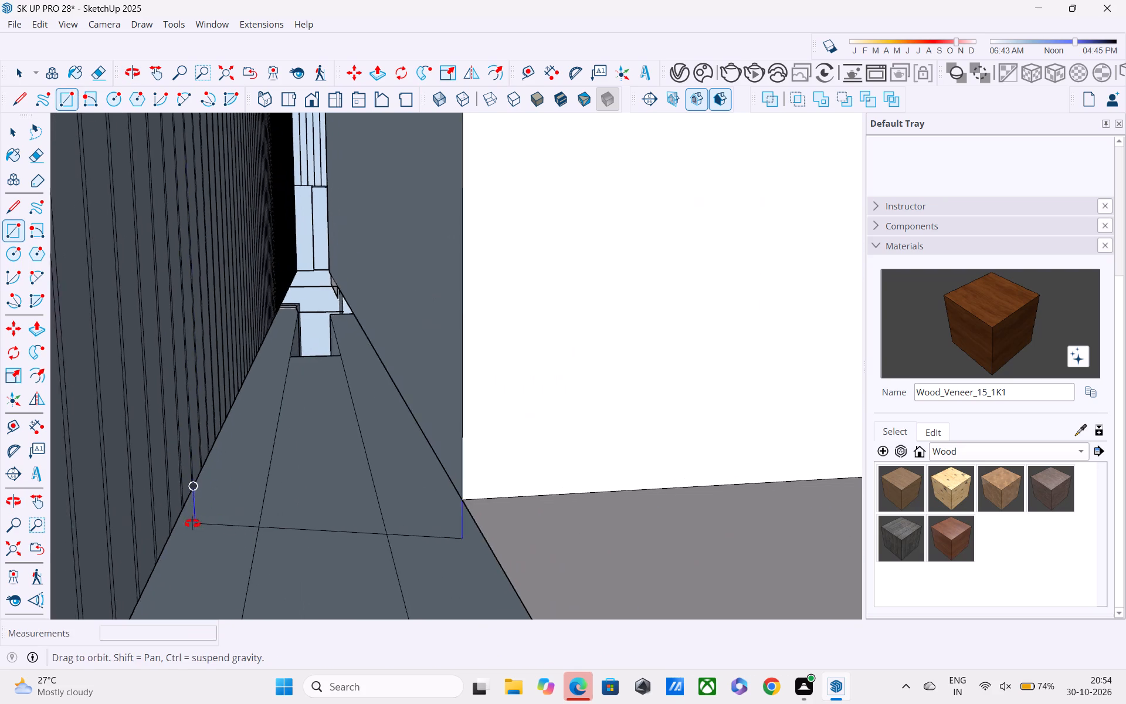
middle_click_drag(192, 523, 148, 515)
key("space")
Draw a 9" line at floor level from the recessed wall's bottom corner across the open end to the veneer cladding.
key("l")
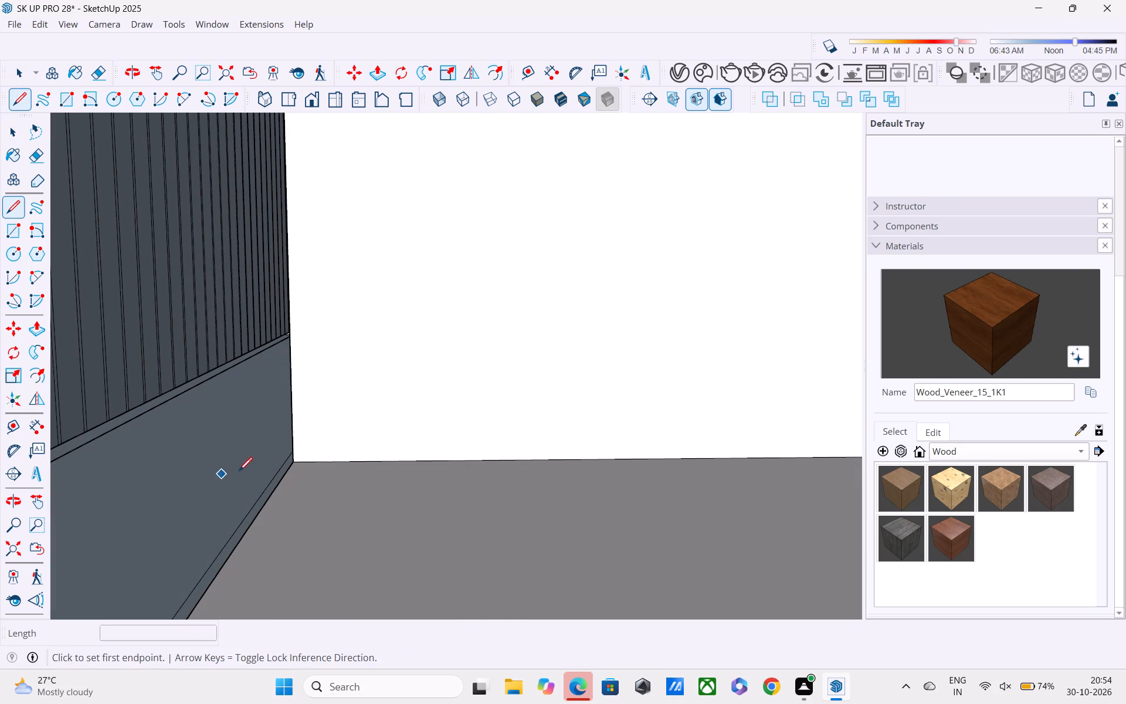
left_click(286, 465)
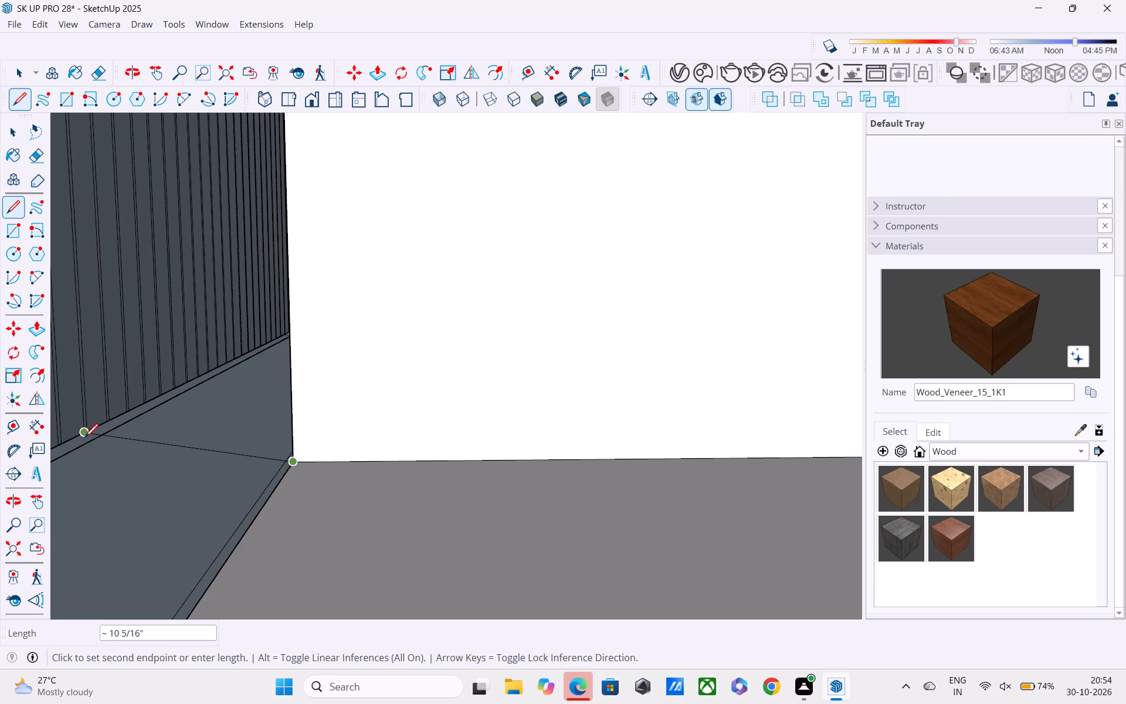
middle_click_drag(84, 440, 165, 417, "shift")
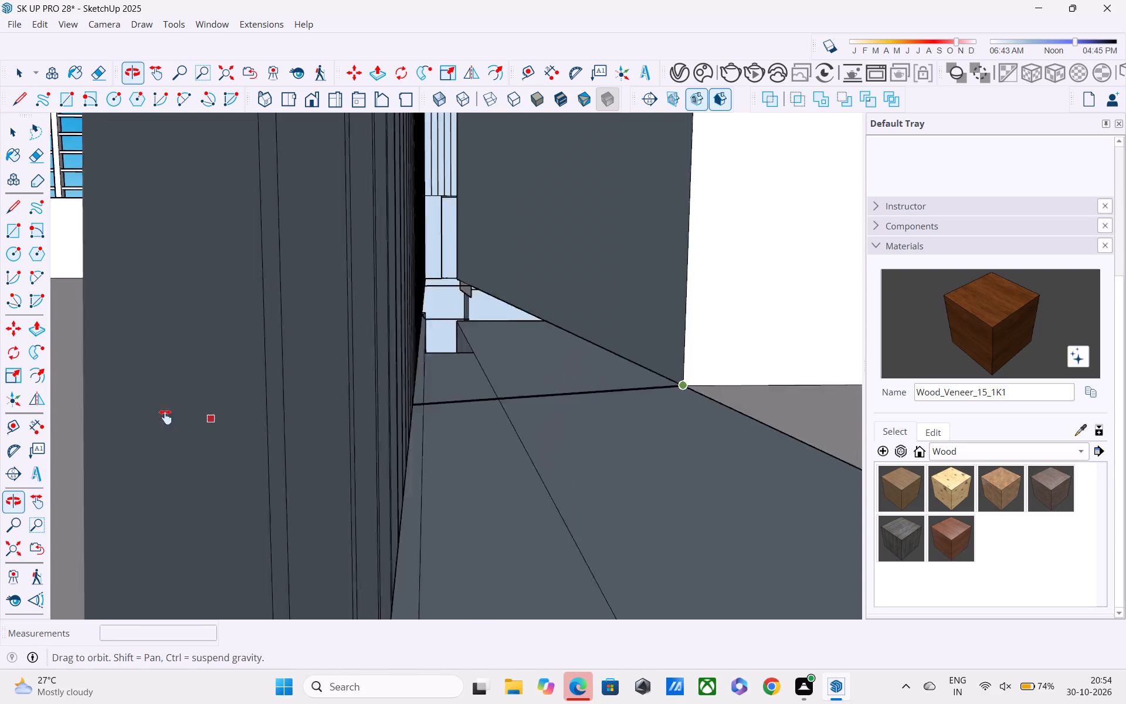
middle_click_drag(165, 417, 140, 414, "shift")
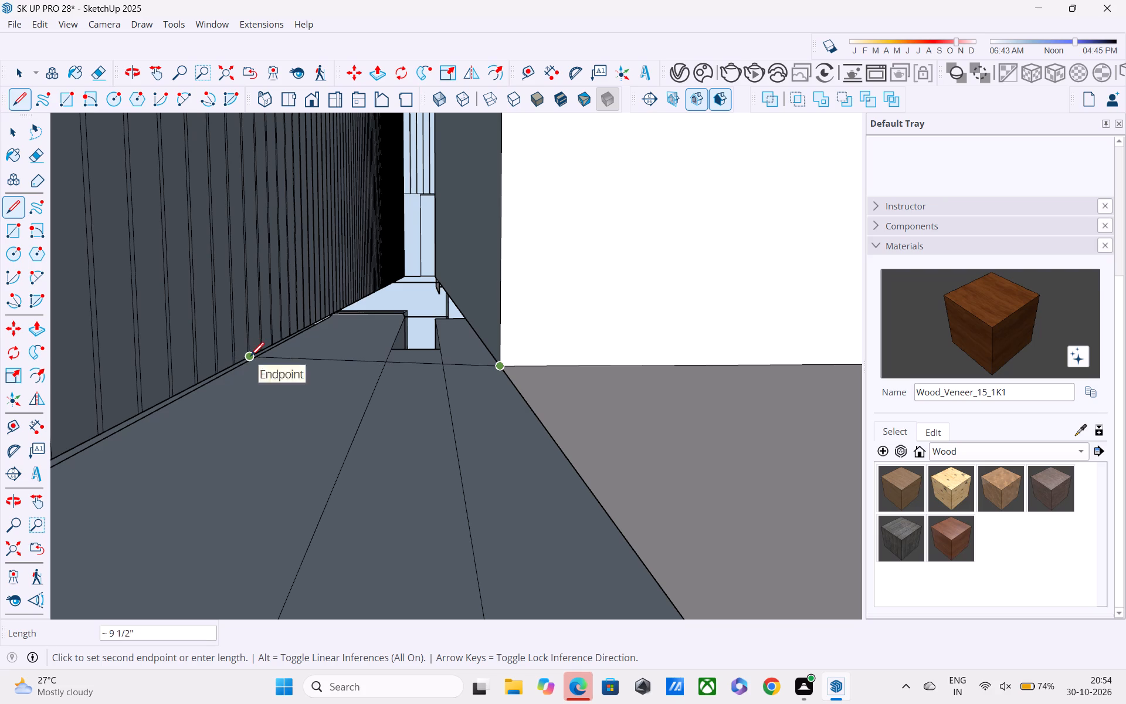
scroll(251, 357, "up", 4)
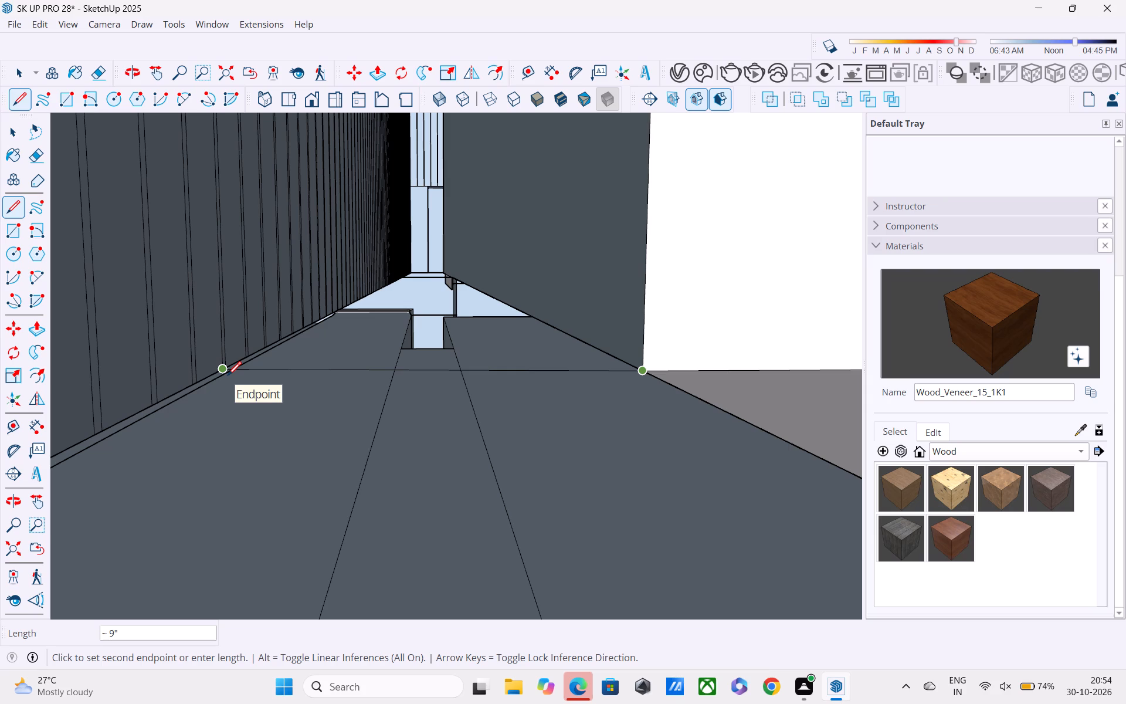
scroll(214, 373, "up", 2)
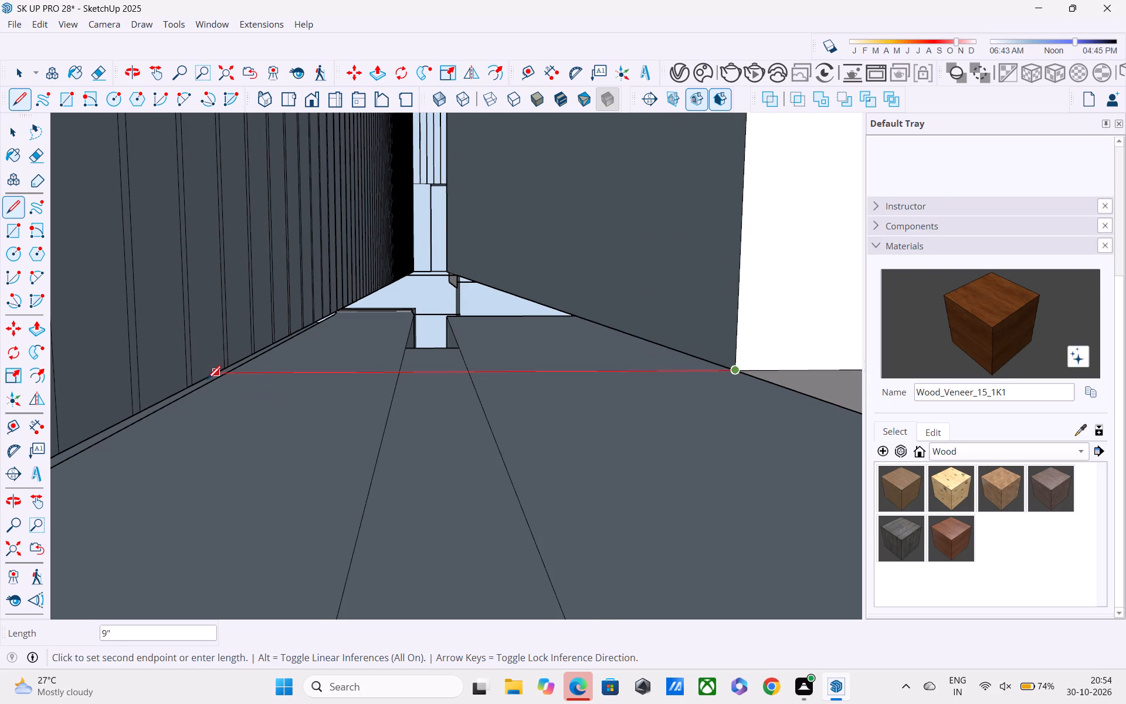
left_click(211, 376)
scroll(211, 376, "down", 6)
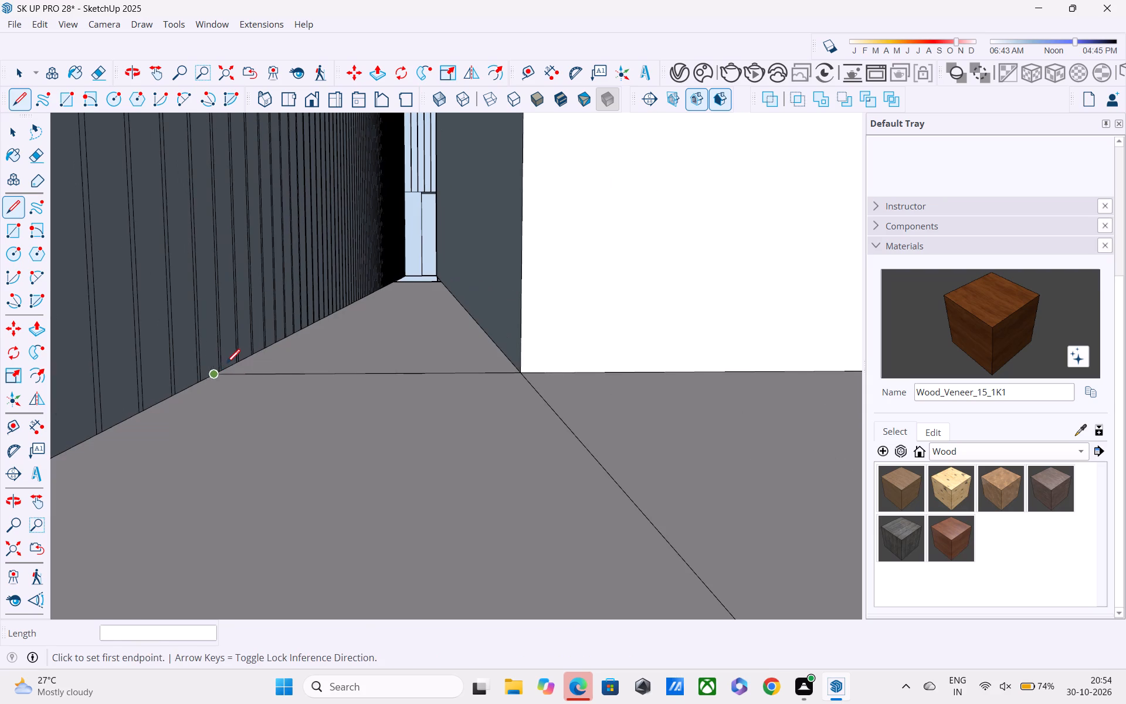
scroll(235, 337, "down", 4)
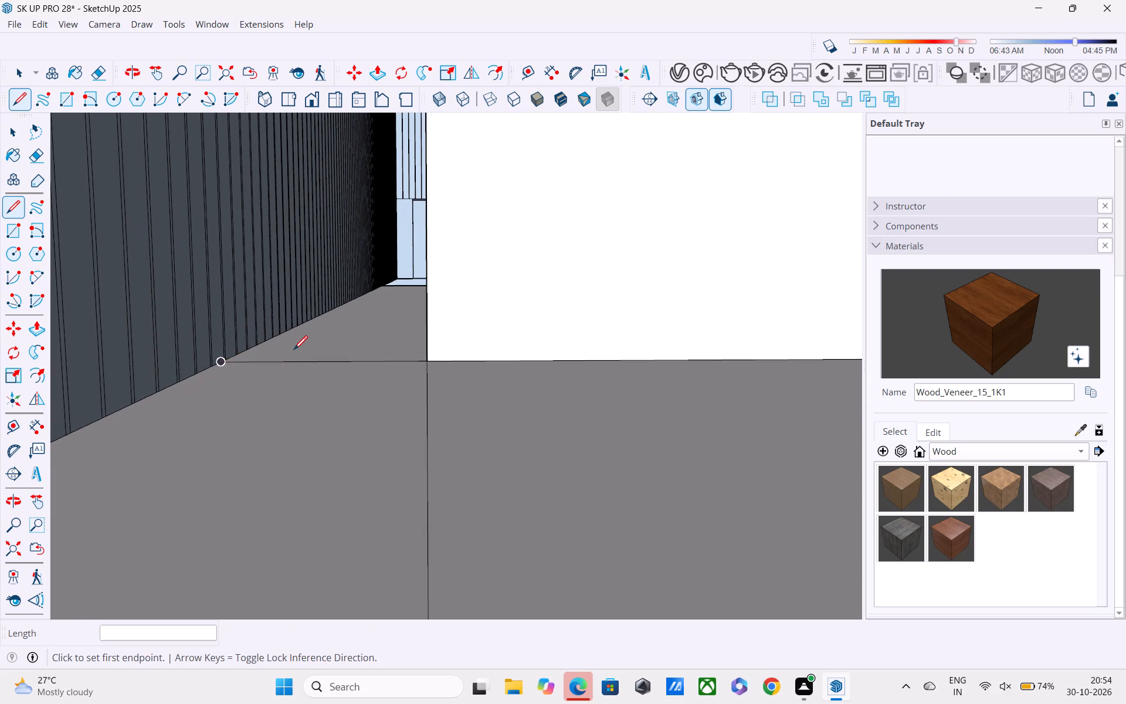
Pull the narrow floor strip between the veneer cladding and the recessed wall up 10' to the roof slab's underside.
middle_click_drag(301, 371, 314, 397)
key("p")
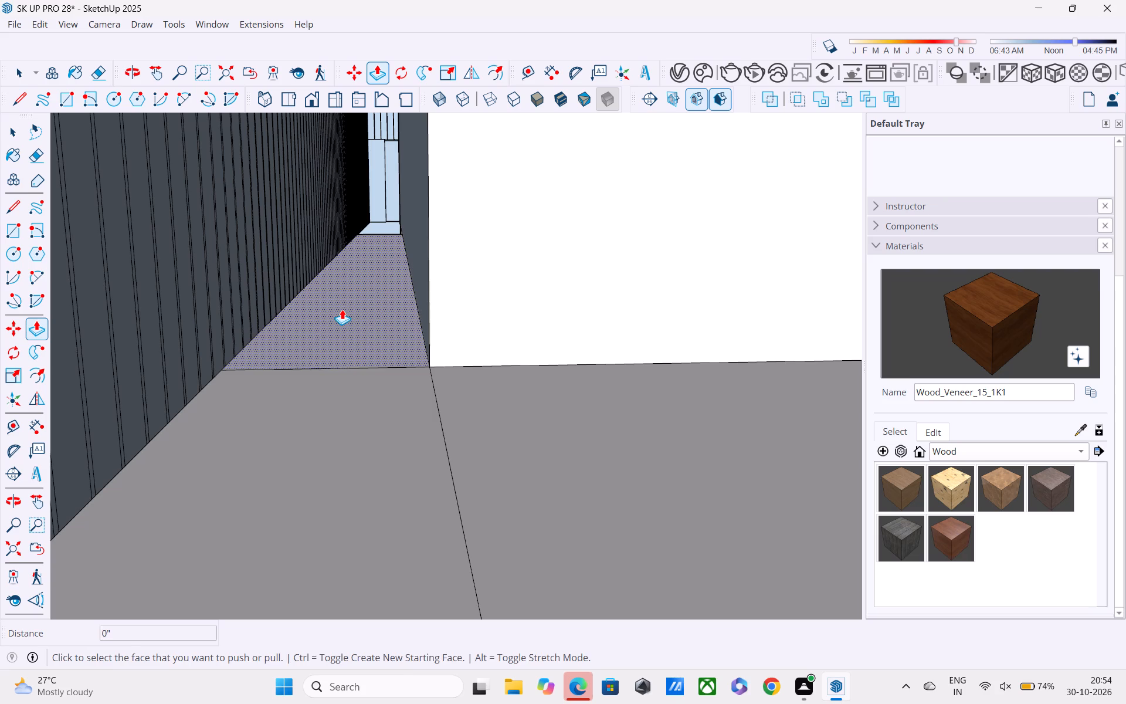
left_click(342, 309)
scroll(347, 231, "down", 3)
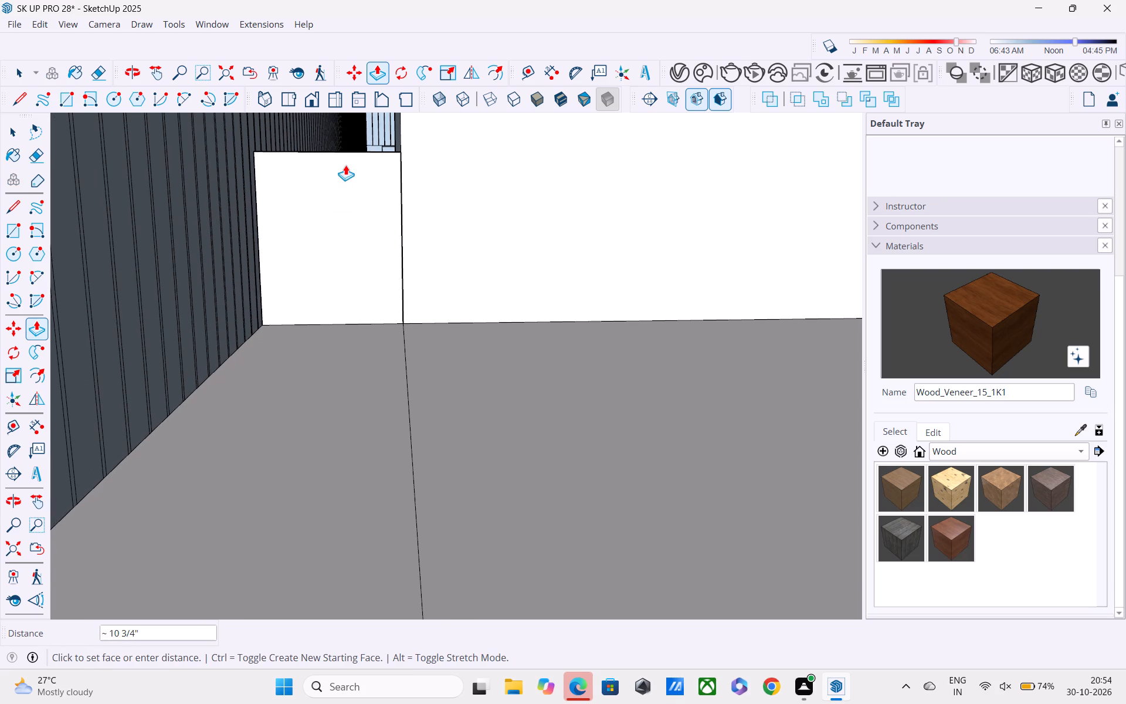
middle_click_drag(345, 165, 375, 331, "shift")
scroll(375, 236, "down", 4)
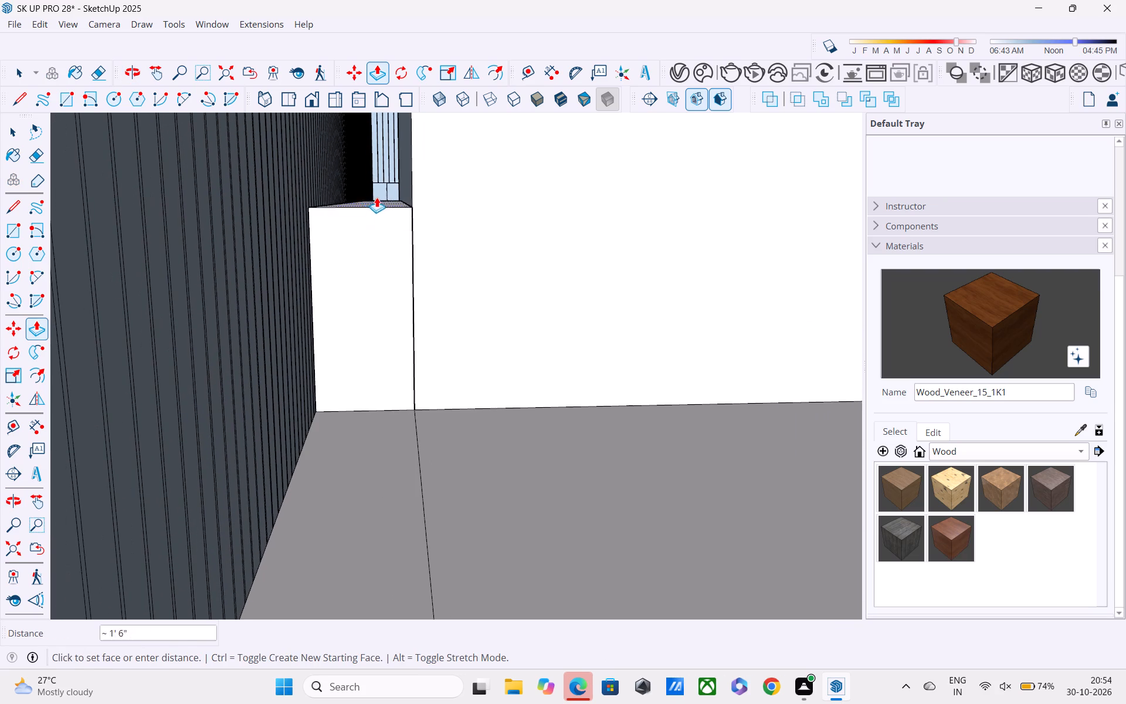
middle_click_drag(377, 192, 387, 391, "shift")
scroll(382, 260, "down", 3)
middle_click_drag(381, 252, 385, 389, "shift")
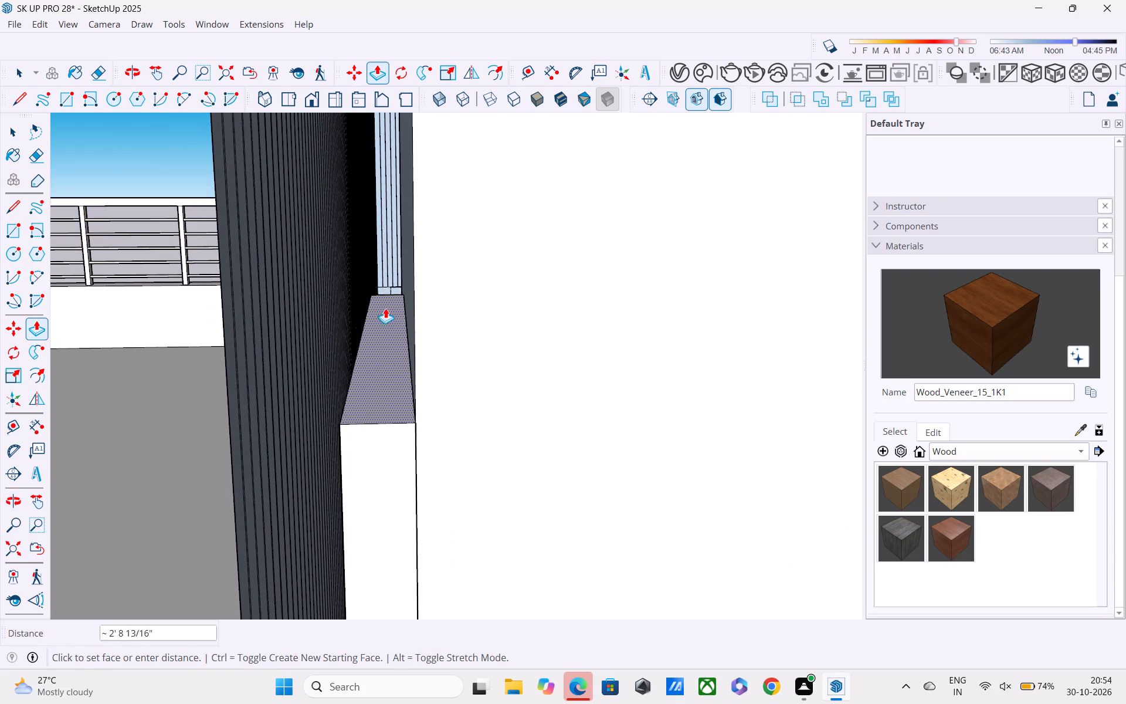
middle_click_drag(385, 227, 392, 383)
scroll(394, 296, "down", 4)
middle_click_drag(394, 258, 395, 367)
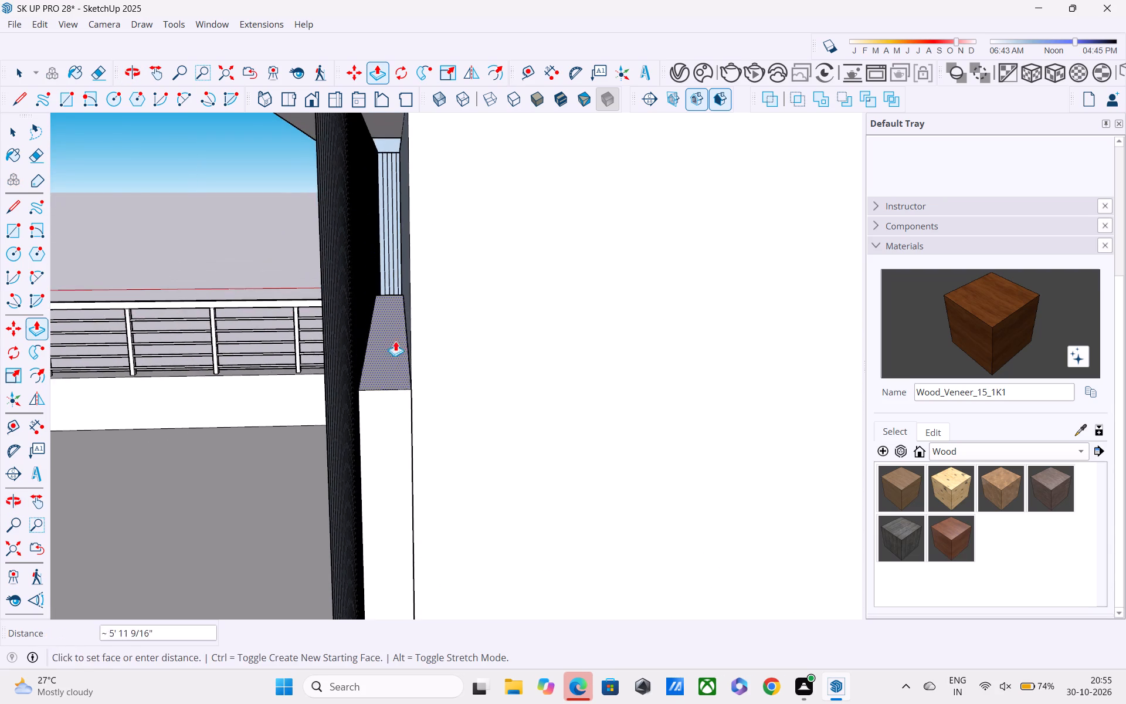
scroll(395, 269, "down", 4)
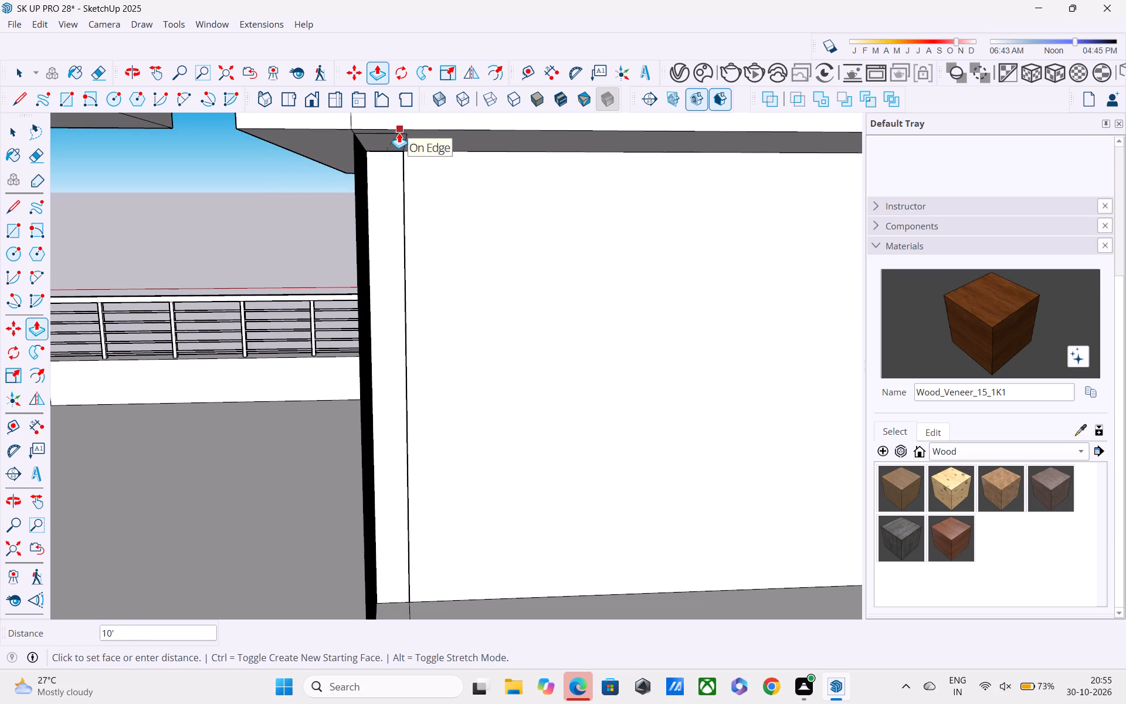
left_click(398, 134)
Undo the upward pull of the narrow floor strip behind the veneer cladding.
middle_click_drag(396, 219, 459, 211)
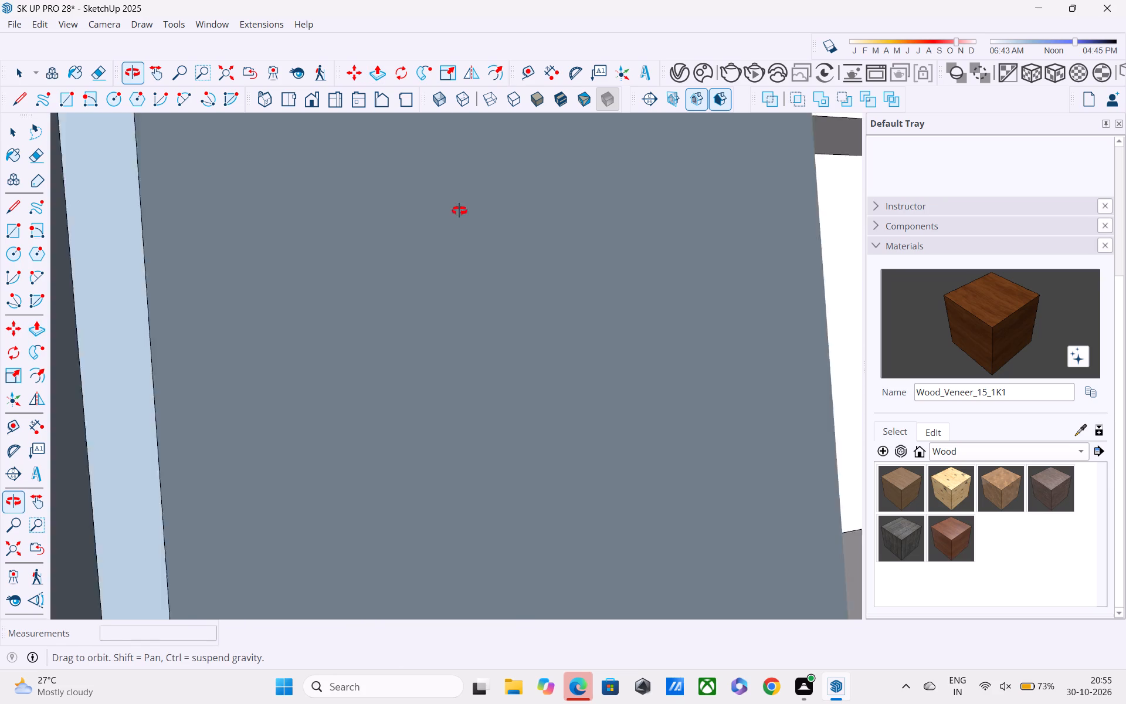
middle_click_drag(459, 211, 429, 207)
scroll(424, 244, "up", 4)
middle_click_drag(419, 249, 675, 268)
middle_click_drag(675, 268, 681, 249)
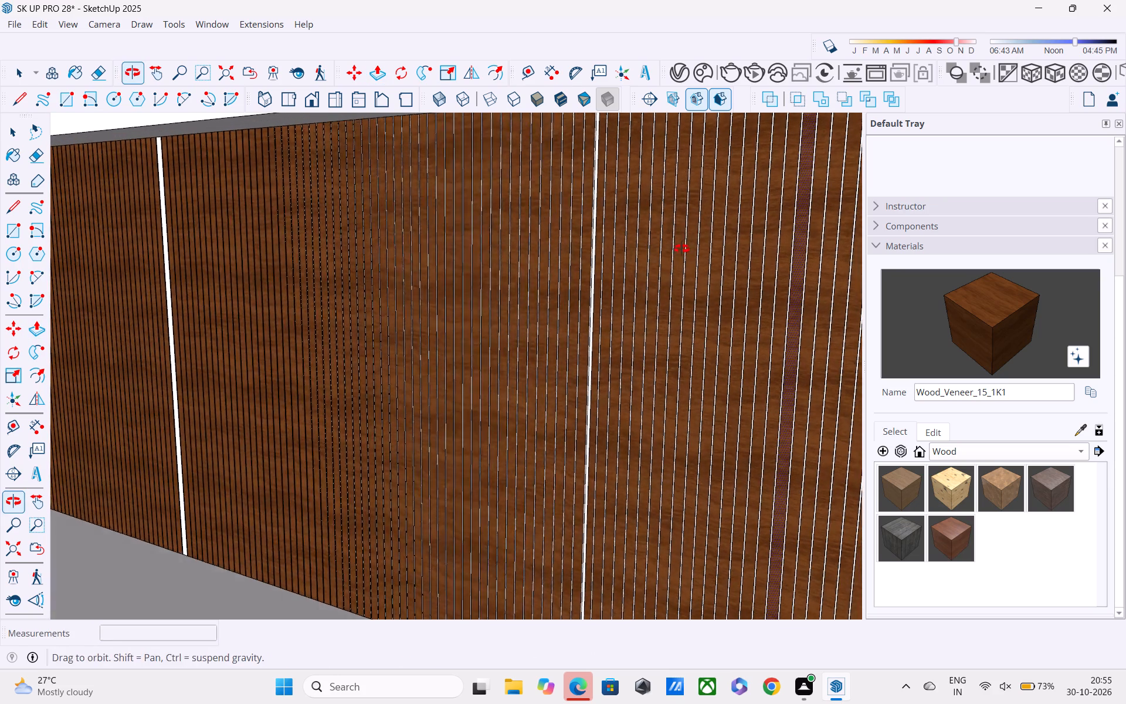
middle_click_drag(681, 249, 683, 245)
key("ctrl+z")
Draw an upright rectangle closing the open end, from the cladding's floor-level endpoint to the recessed wall's top corner at the roof slab.
scroll(652, 244, "down", 2)
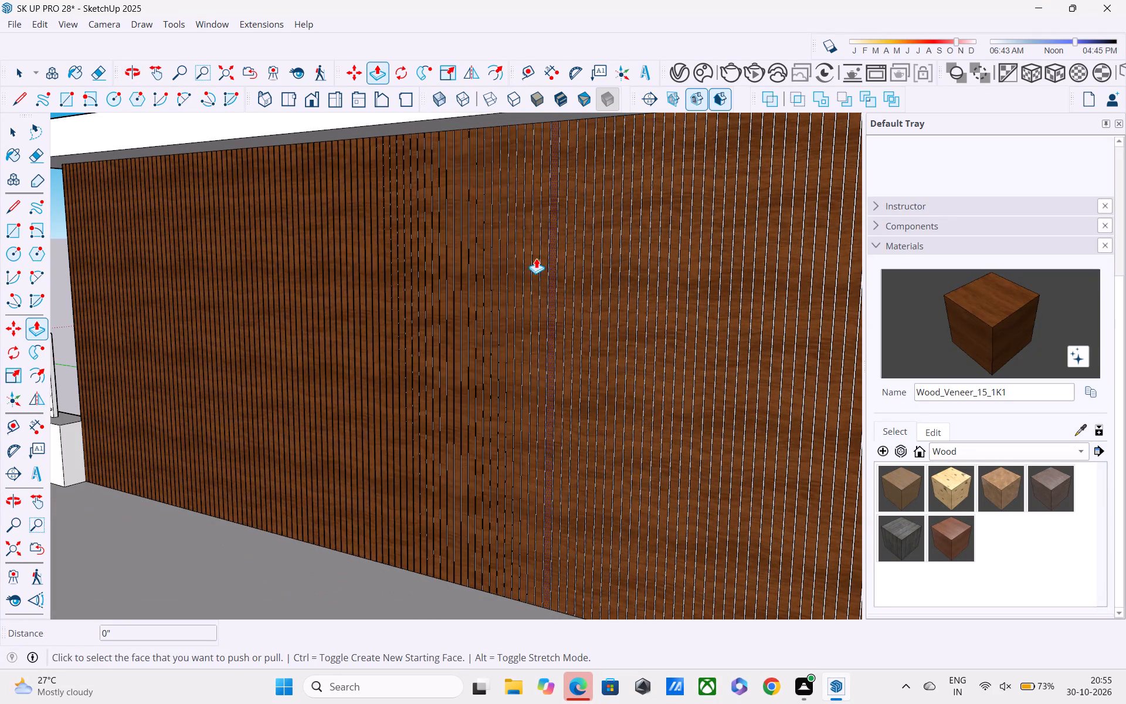
middle_click_drag(568, 297, 289, 281)
scroll(300, 376, "up", 2)
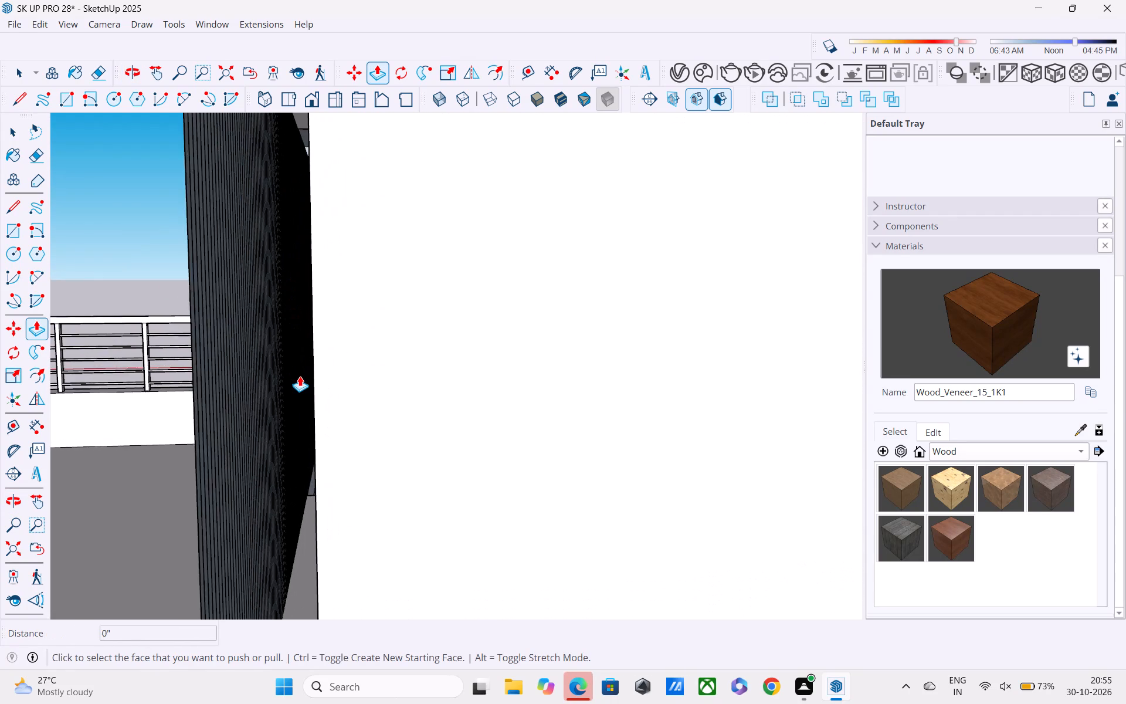
scroll(300, 376, "down", 1)
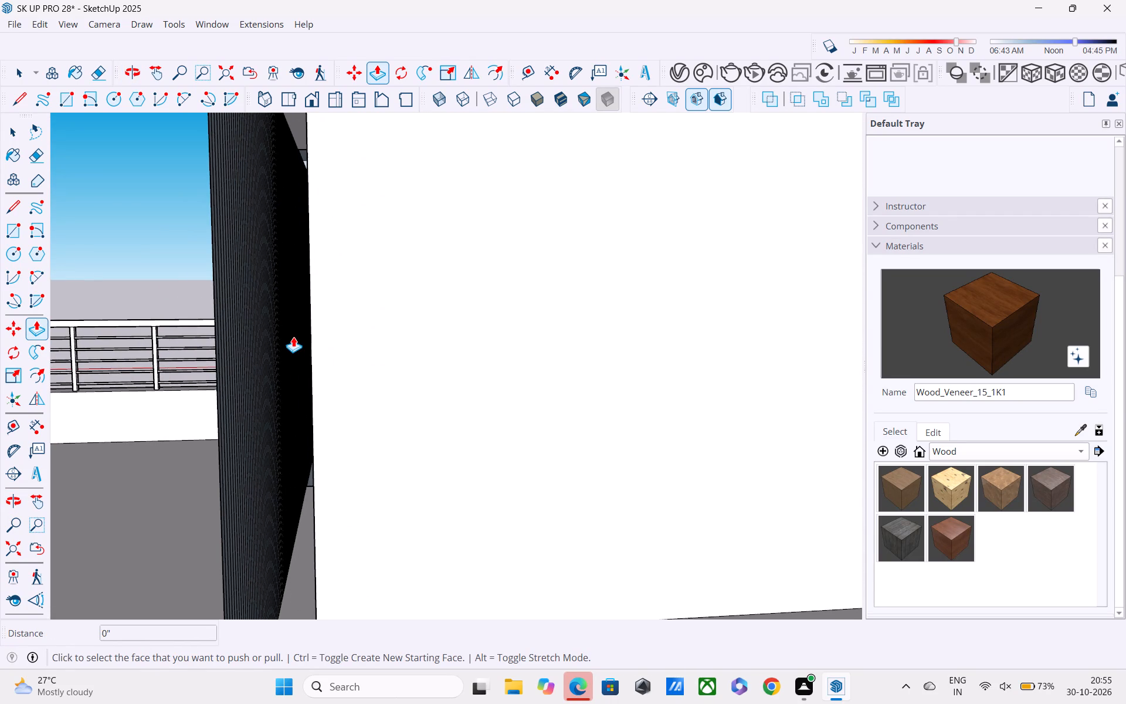
key("r")
middle_click_drag(283, 274, 301, 334, "shift")
middle_click_drag(309, 243, 310, 243)
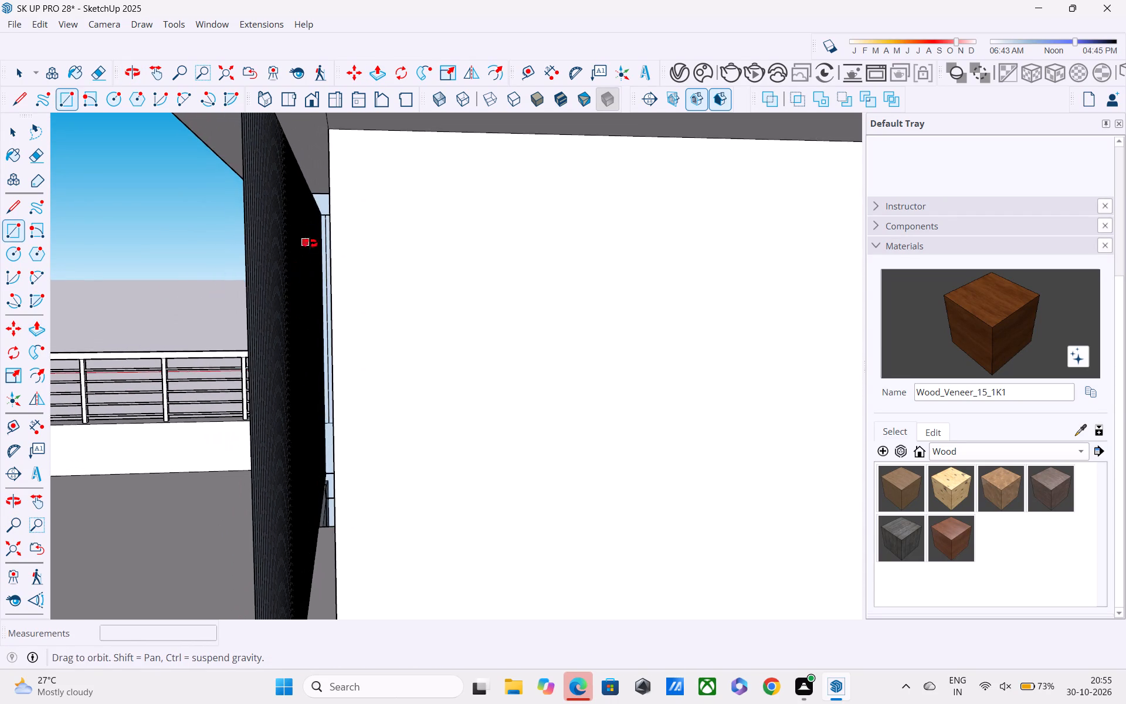
middle_click_drag(310, 243, 313, 262)
middle_click_drag(342, 400, 322, 334)
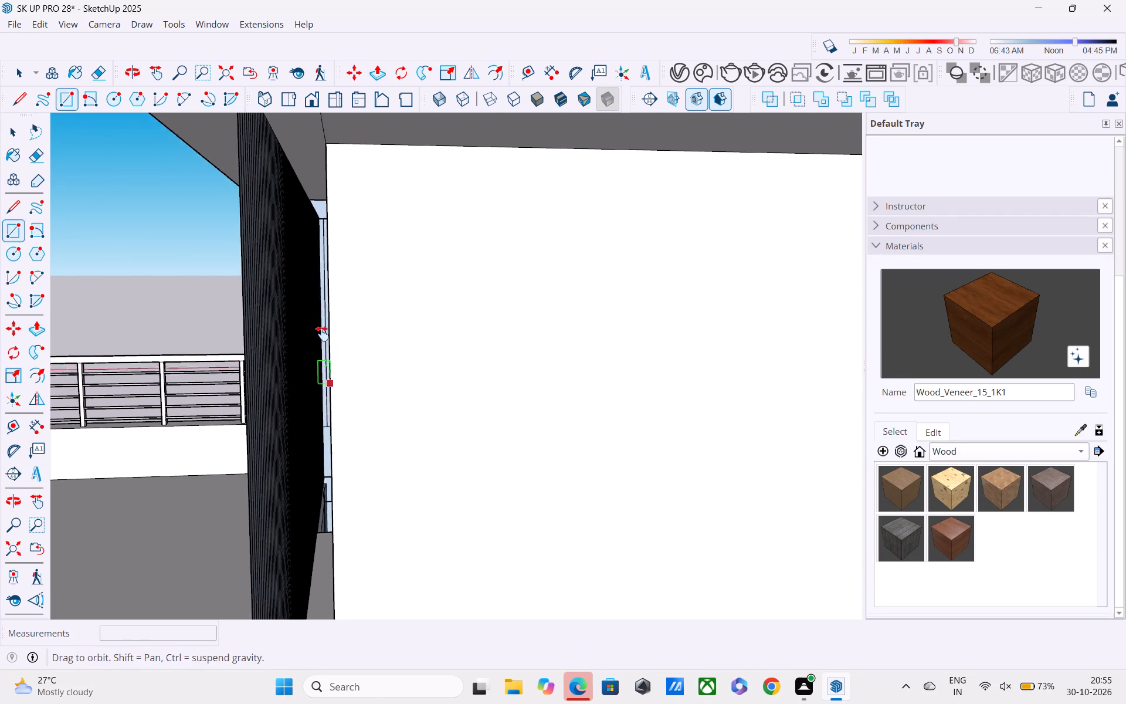
middle_click_drag(322, 334, 294, 142)
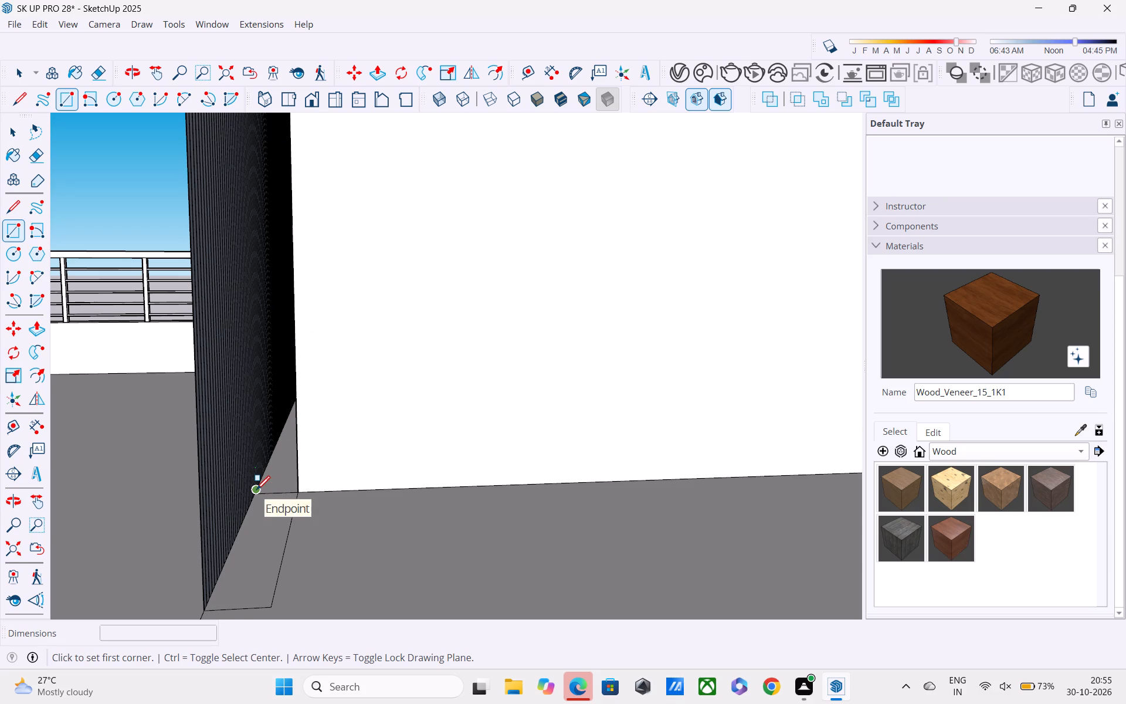
left_click(256, 491)
middle_click_drag(304, 320, 303, 511, "shift")
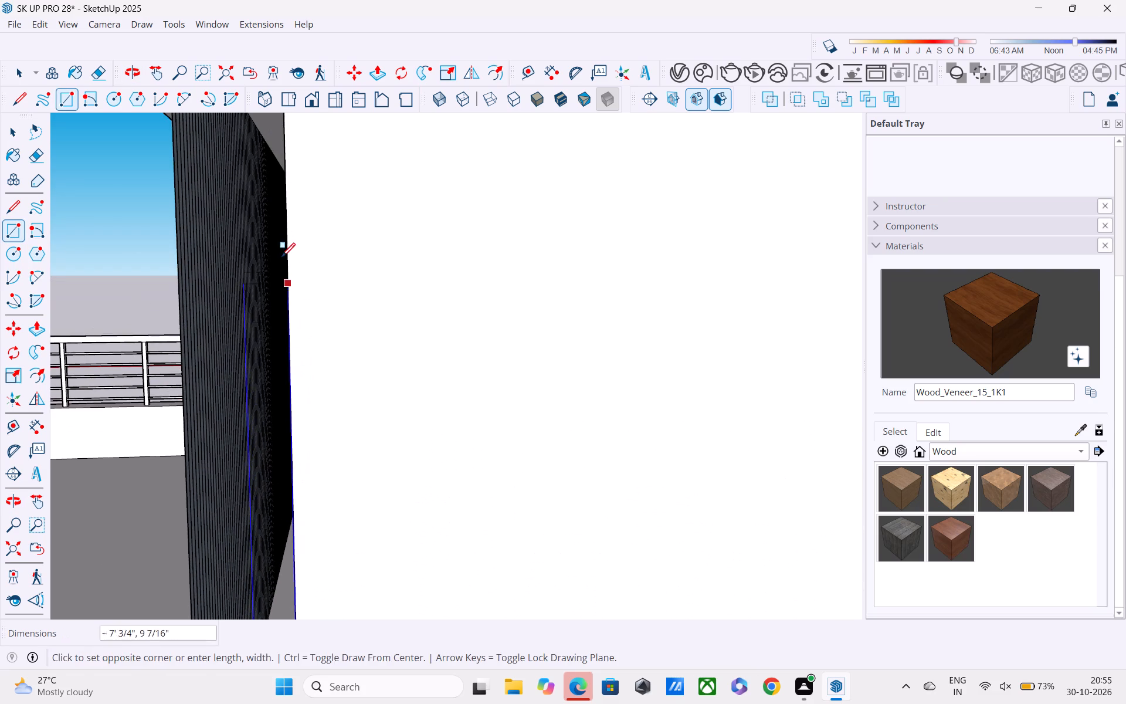
middle_click_drag(280, 248, 290, 404, "shift")
middle_click_drag(290, 363, 293, 274)
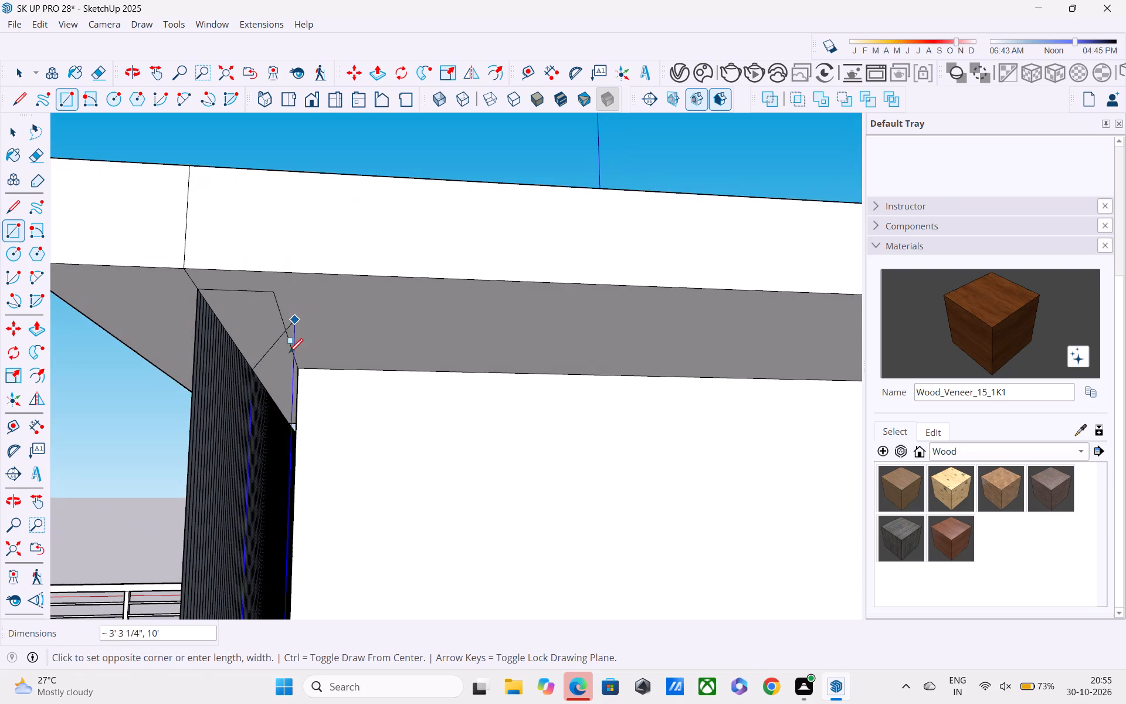
left_click(298, 365)
Examine the veneer block, its closed end and the roof gap from the front terrace.
scroll(298, 369, "down", 3)
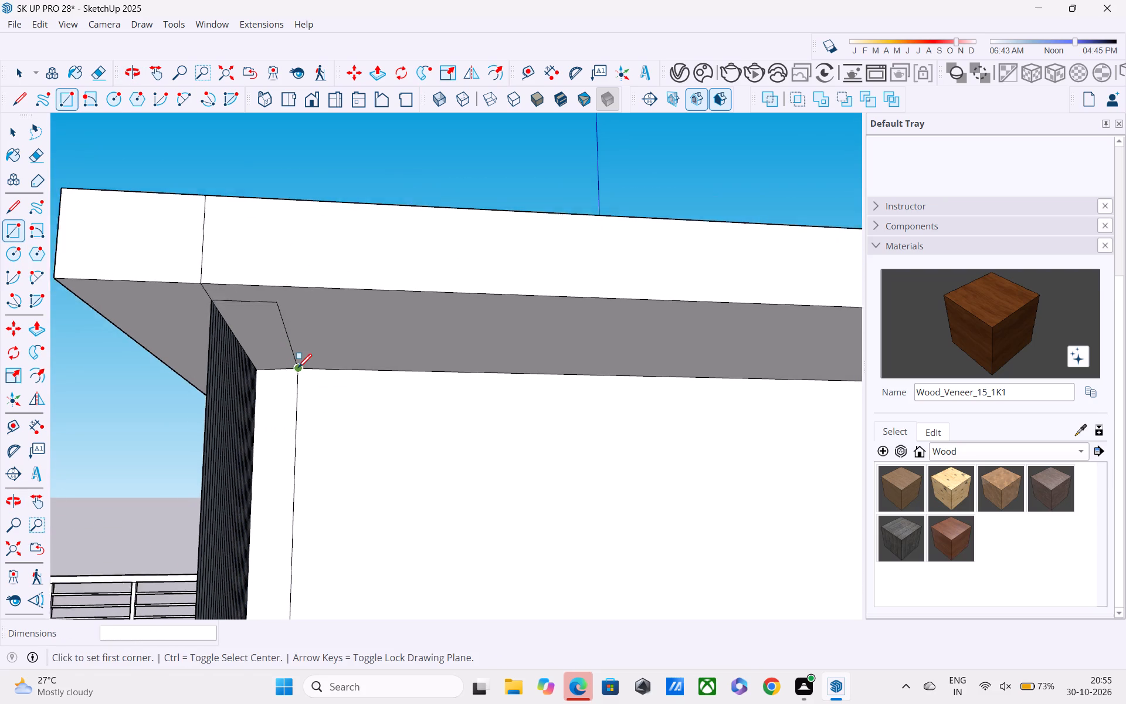
middle_click_drag(298, 369, 551, 364)
scroll(398, 357, "down", 1)
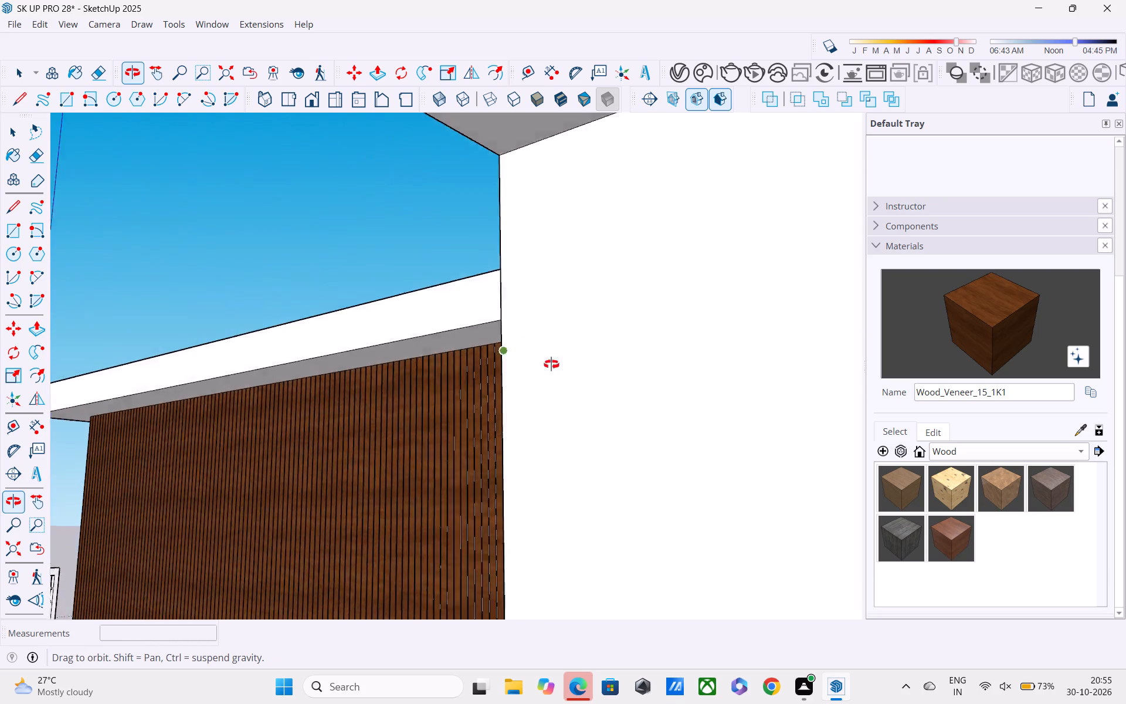
middle_click_drag(551, 364, 484, 349)
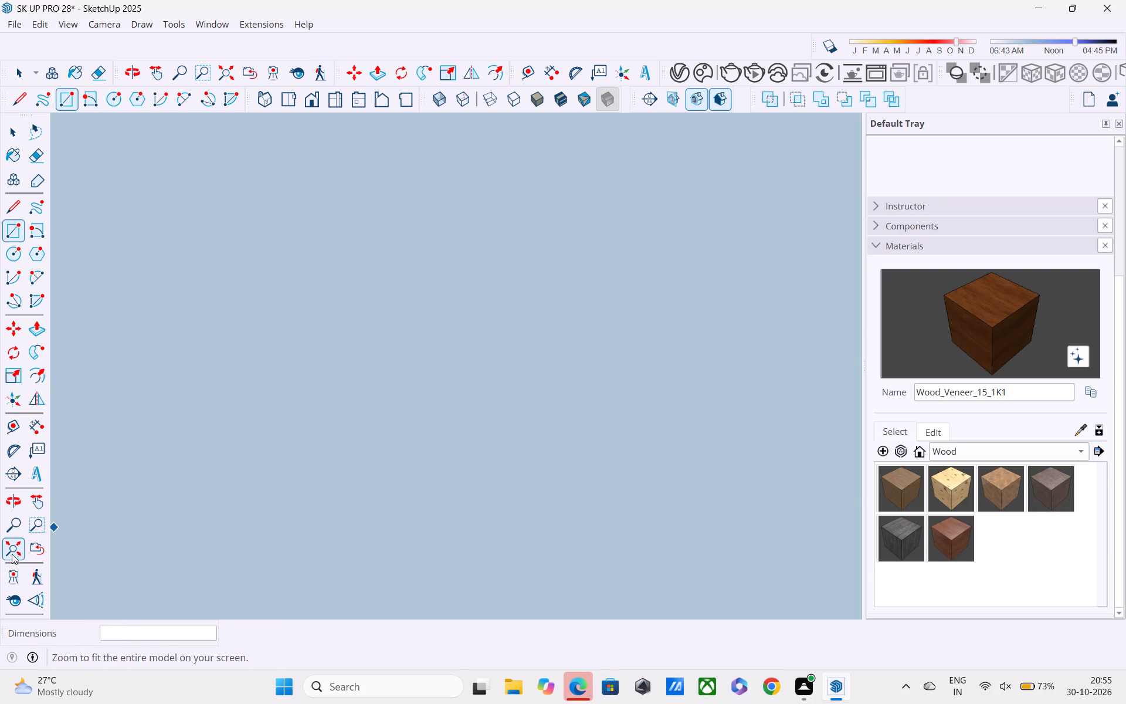
left_click(12, 550)
middle_click_drag(135, 506, 571, 553)
middle_click_drag(248, 456, 254, 455, "shift")
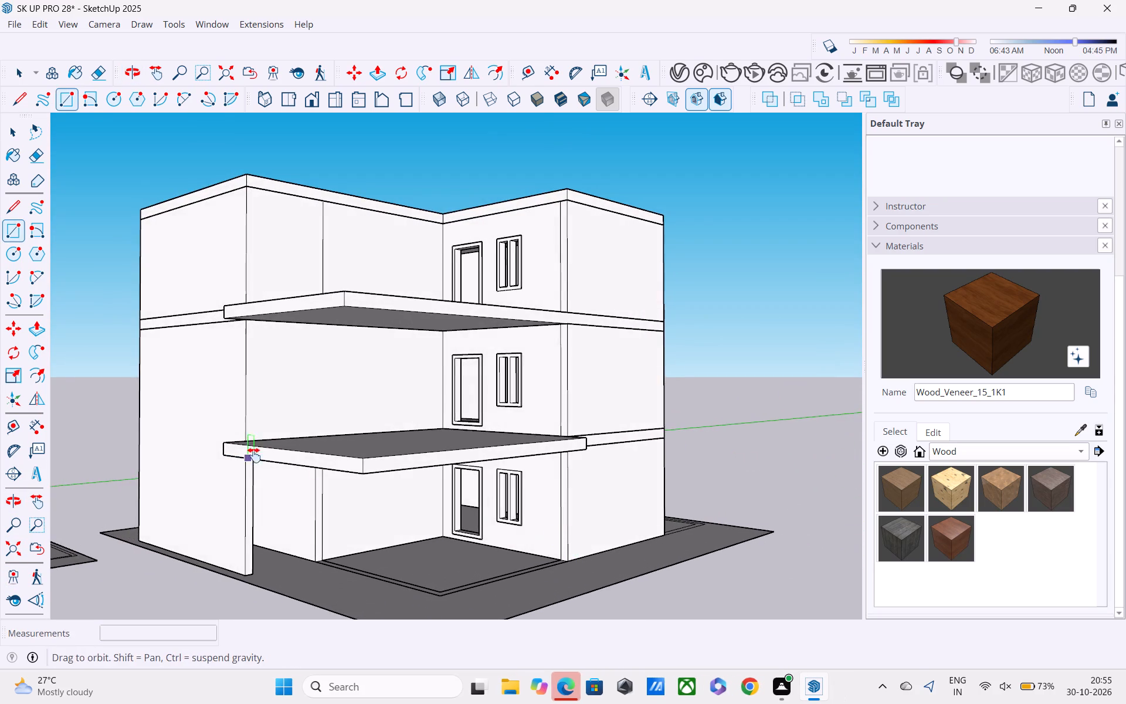
middle_click_drag(254, 455, 581, 421, "shift")
middle_click_drag(138, 422, 401, 434, "shift")
scroll(321, 412, "up", 4)
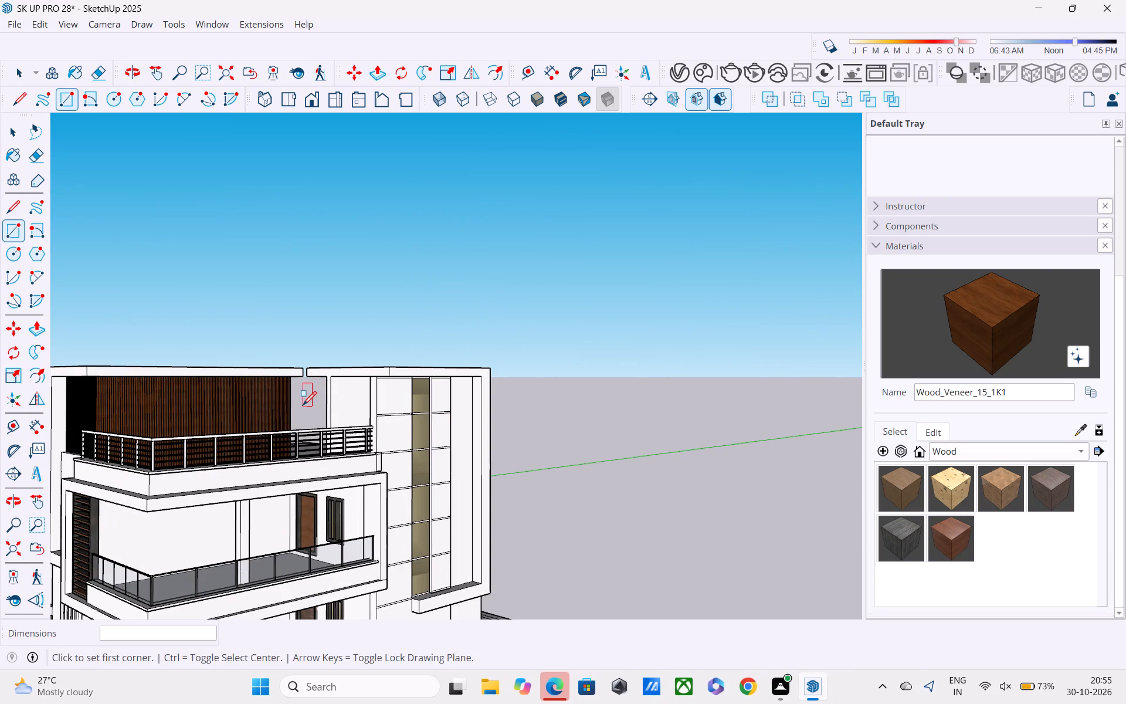
key("space")
scroll(284, 405, "up", 9)
middle_click_drag(249, 394, 285, 395, "shift")
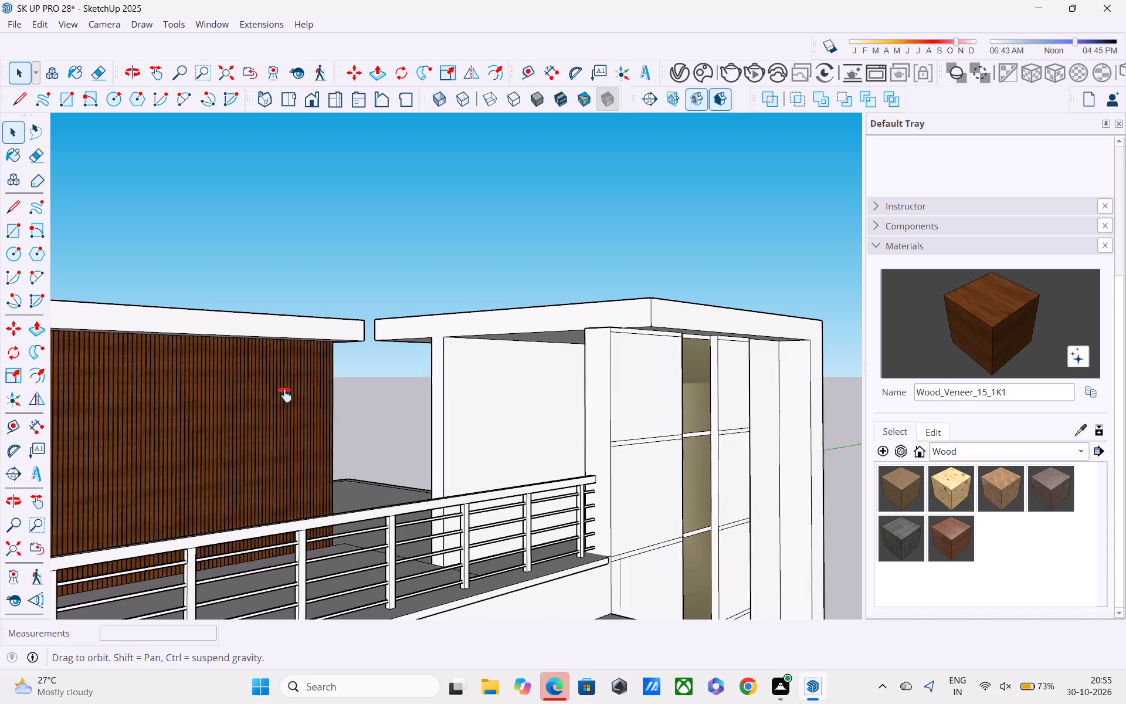
middle_click_drag(285, 395, 333, 389, "shift")
scroll(333, 389, "up", 4)
middle_click_drag(333, 388, 475, 346)
scroll(476, 346, "down", 4)
middle_click_drag(476, 347, 257, 409)
scroll(425, 397, "up", 3)
scroll(757, 290, "up", 1)
middle_click_drag(749, 287, 553, 286)
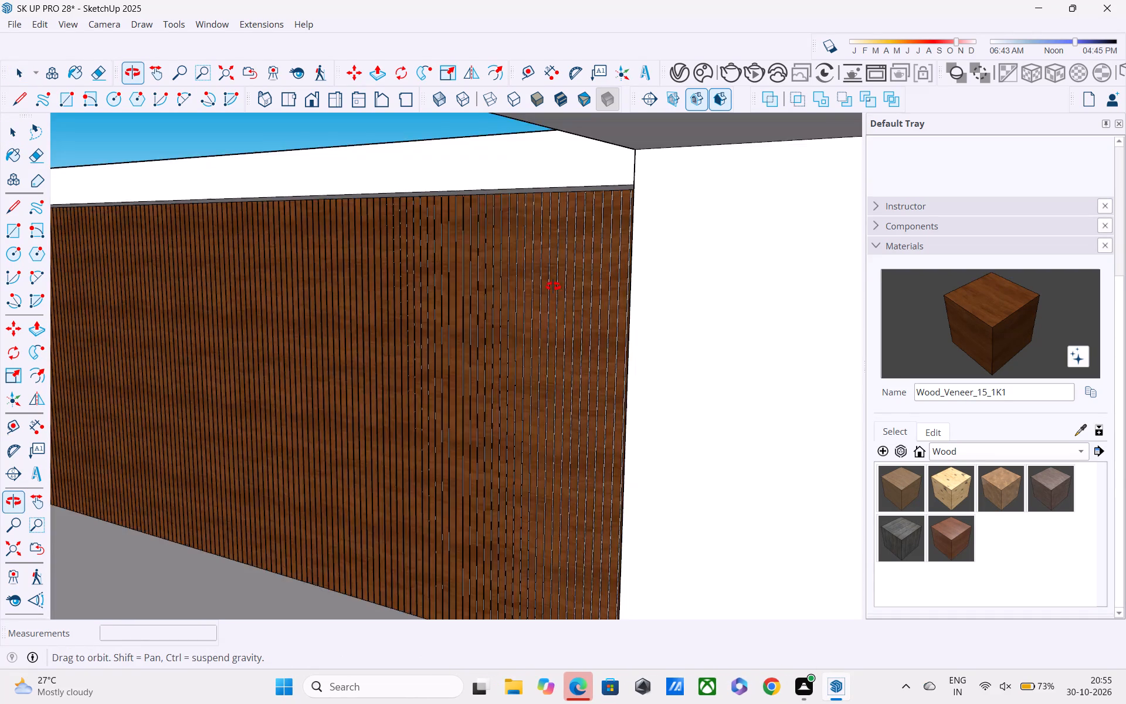
middle_click_drag(553, 286, 553, 287)
middle_click_drag(591, 300, 620, 307)
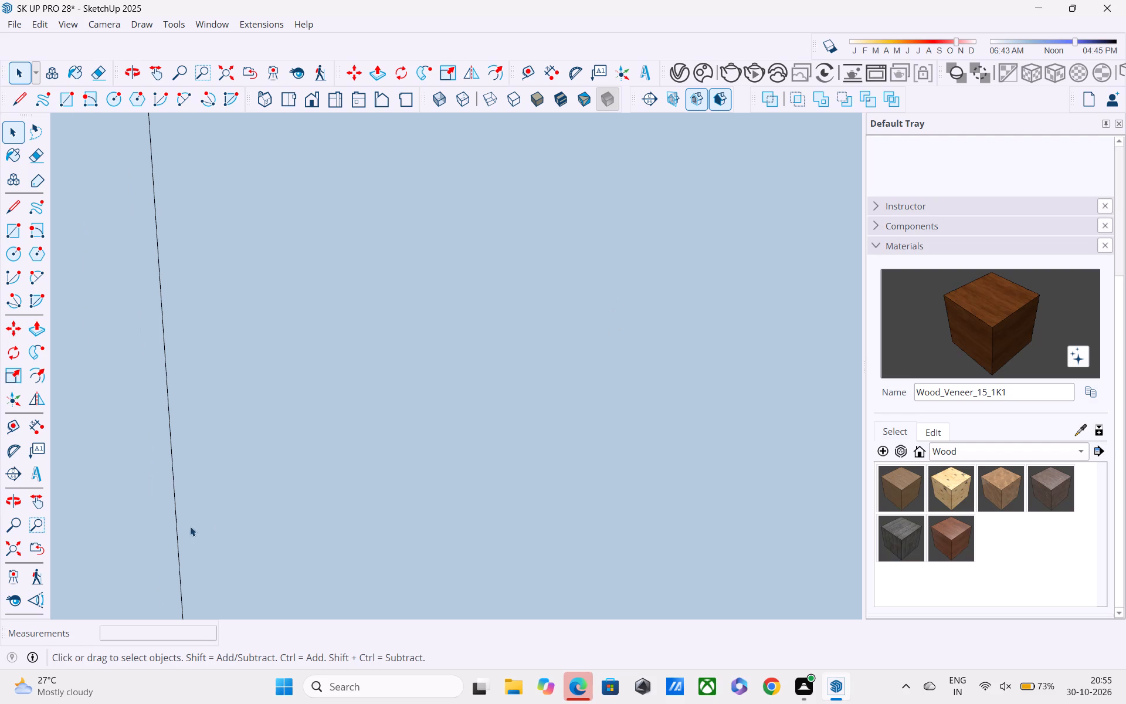
Erase the vertical slat lines from the back of the veneer cladding's projecting end, beyond the closed end wall.
left_click(12, 547)
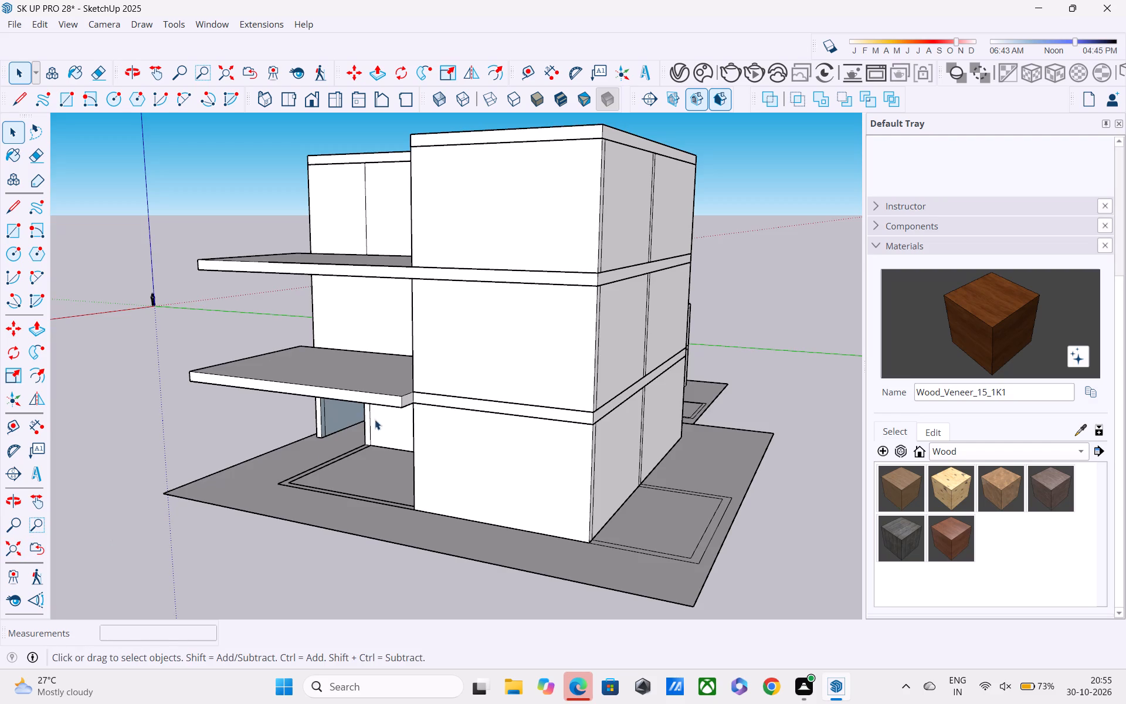
middle_click_drag(468, 387, 238, 454)
middle_click_drag(671, 331, 269, 390, "shift")
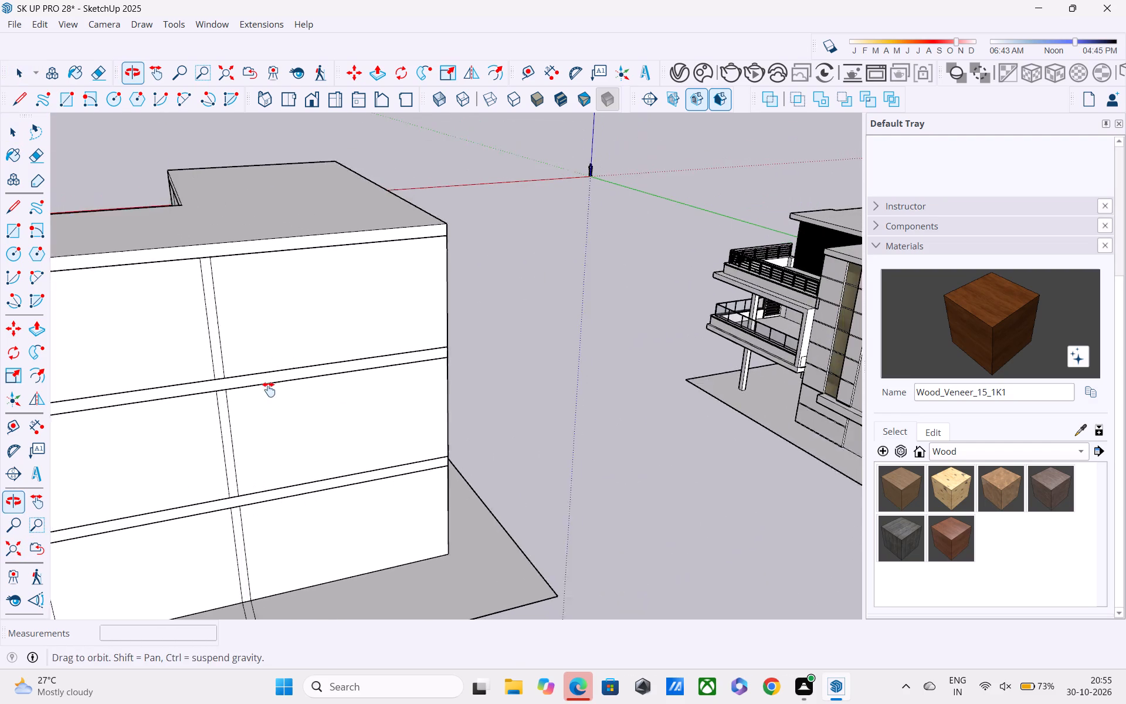
middle_click_drag(269, 390, 265, 390, "shift")
middle_click_drag(708, 344, 484, 347)
middle_click_drag(591, 432, 436, 371, "shift")
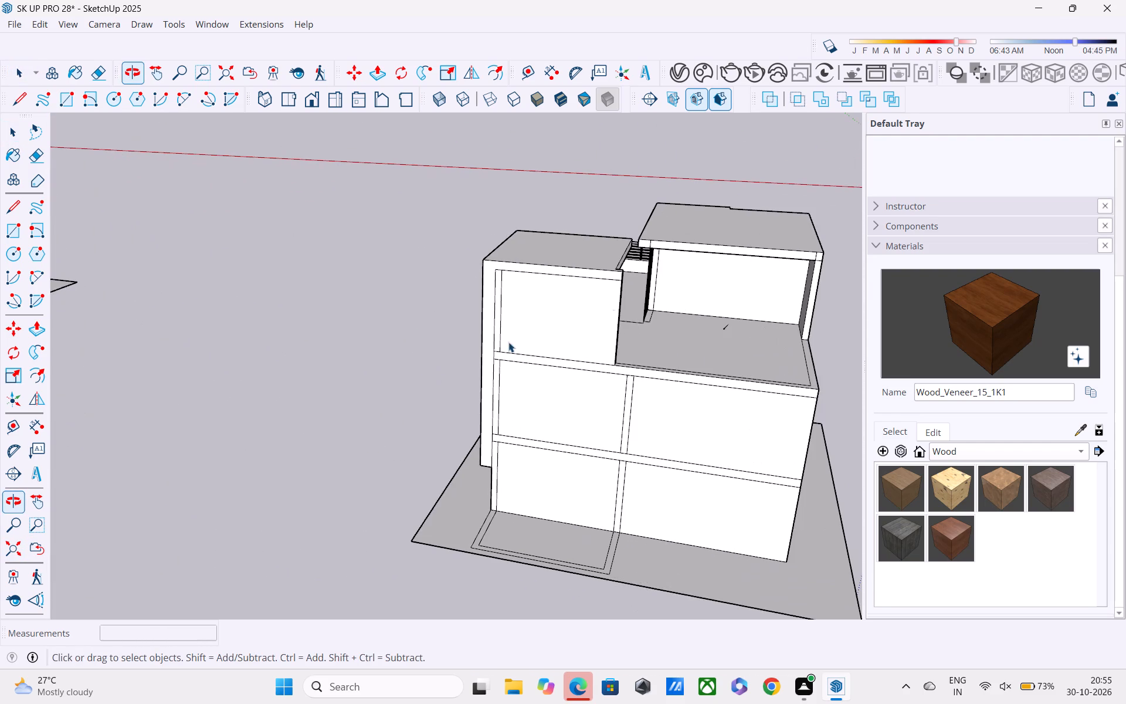
scroll(701, 262, "up", 5)
scroll(633, 270, "up", 1)
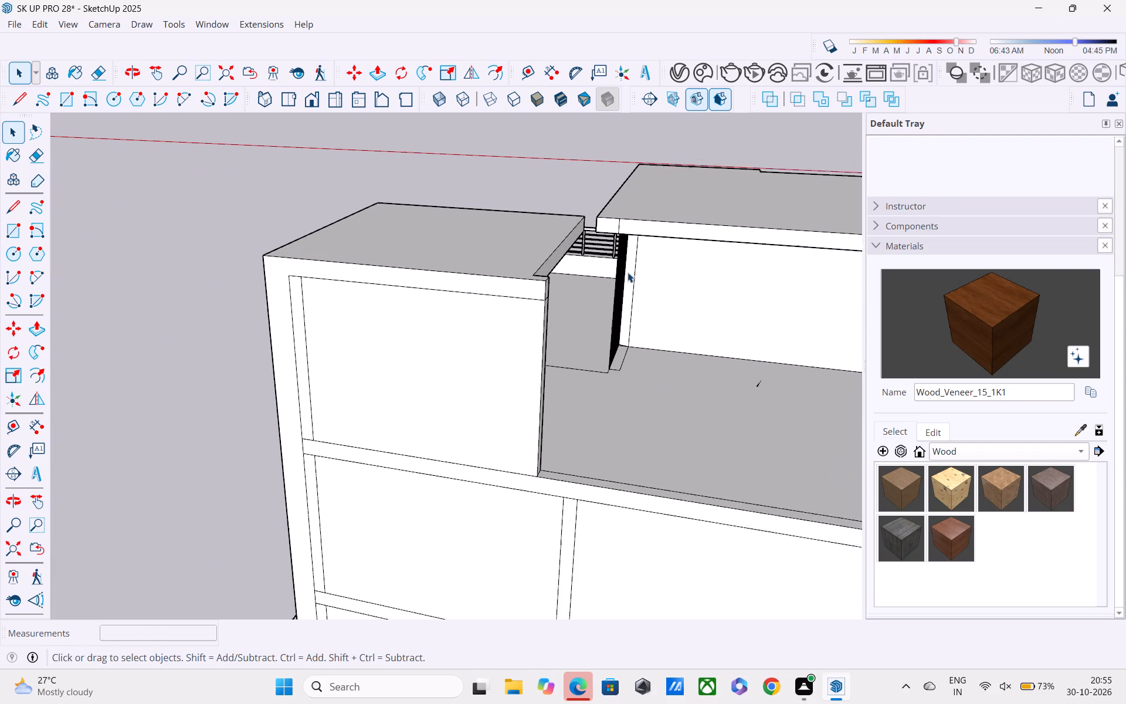
scroll(628, 272, "up", 7)
middle_click_drag(592, 263, 540, 228)
scroll(556, 227, "up", 1)
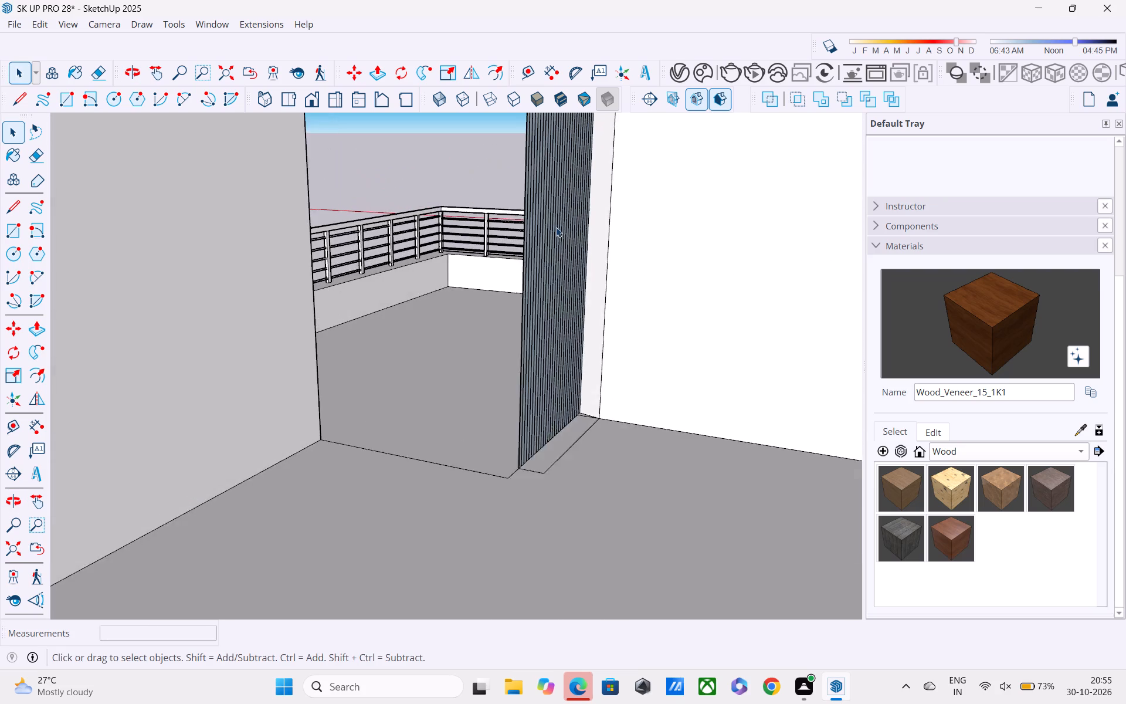
scroll(556, 227, "up", 2)
key("r")
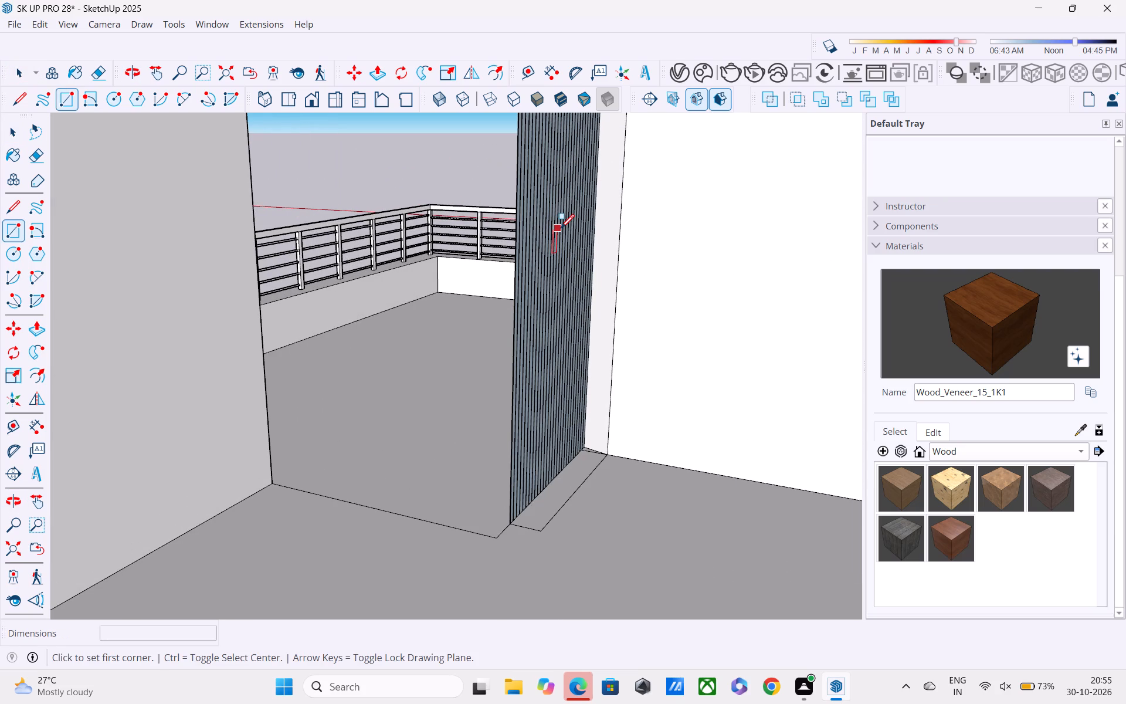
key("e")
left_click_drag(561, 195, 524, 239)
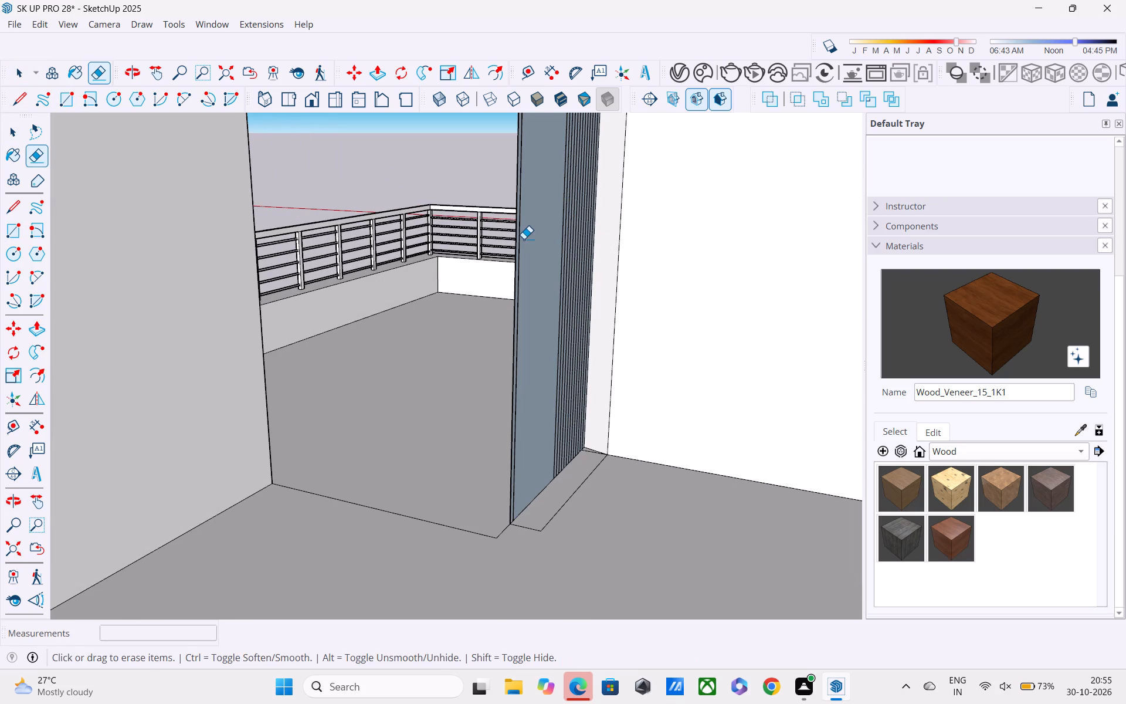
left_click_drag(524, 239, 522, 255)
Delete the plain wood-veneer face at the cladding's projecting end where the slat lines were erased.
middle_click_drag(528, 262, 670, 266)
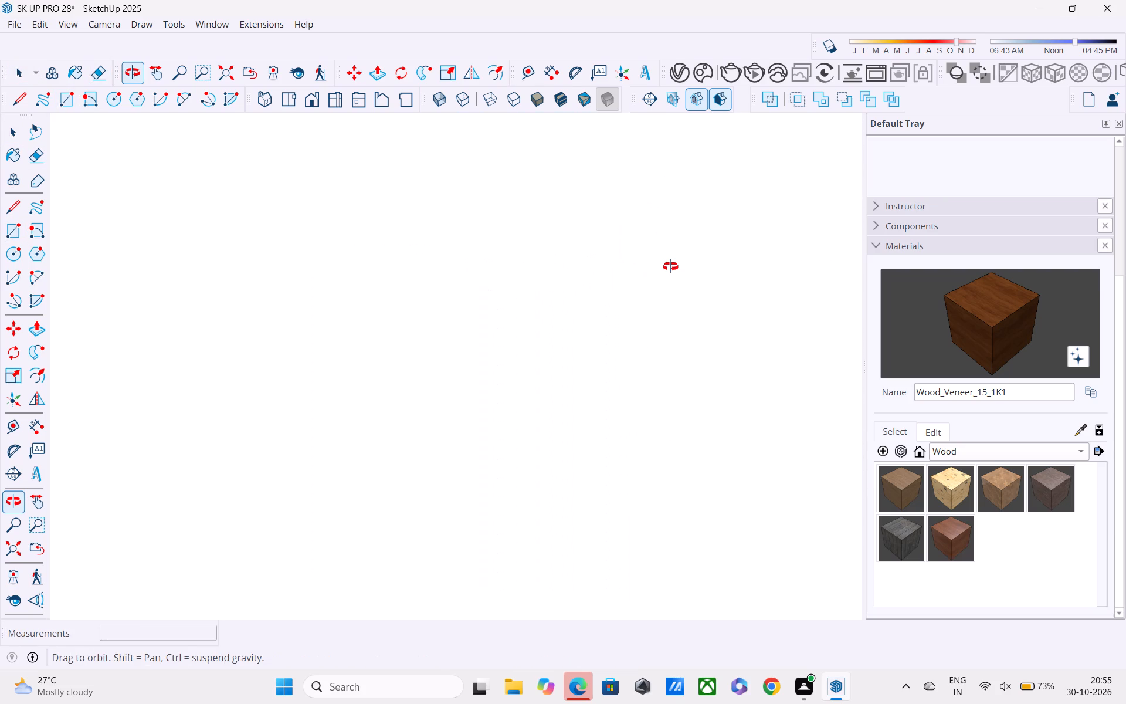
middle_click_drag(670, 266, 561, 280)
scroll(558, 277, "up", 3)
middle_click_drag(548, 269, 634, 276)
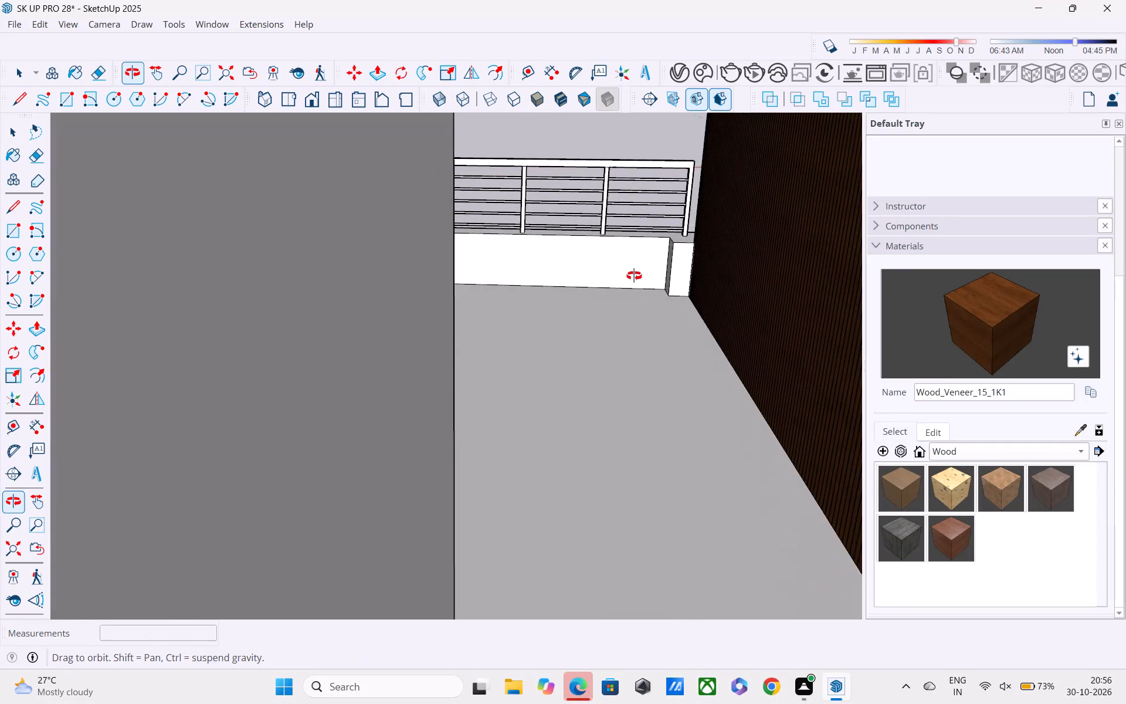
middle_click_drag(634, 276, 561, 273)
middle_click_drag(557, 267, 569, 298)
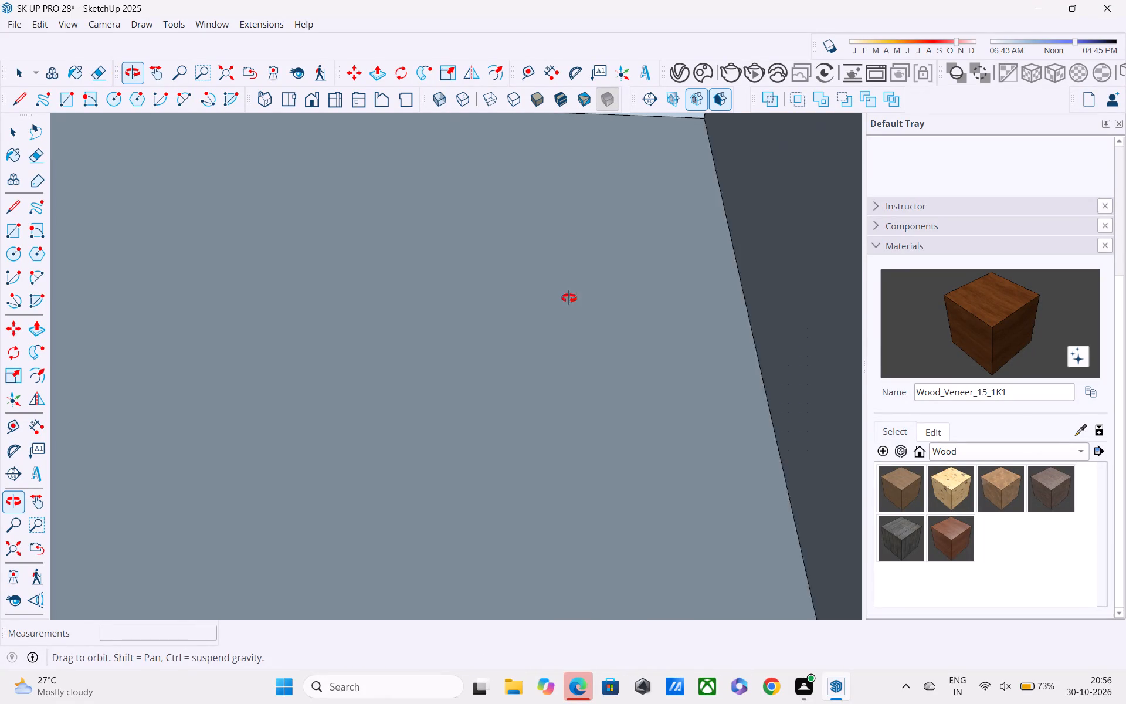
middle_click_drag(569, 298, 558, 293)
scroll(737, 329, "up", 3)
middle_click_drag(760, 327, 1121, 200)
middle_click_drag(547, 357, 626, 331, "shift")
left_click(626, 331)
key("space")
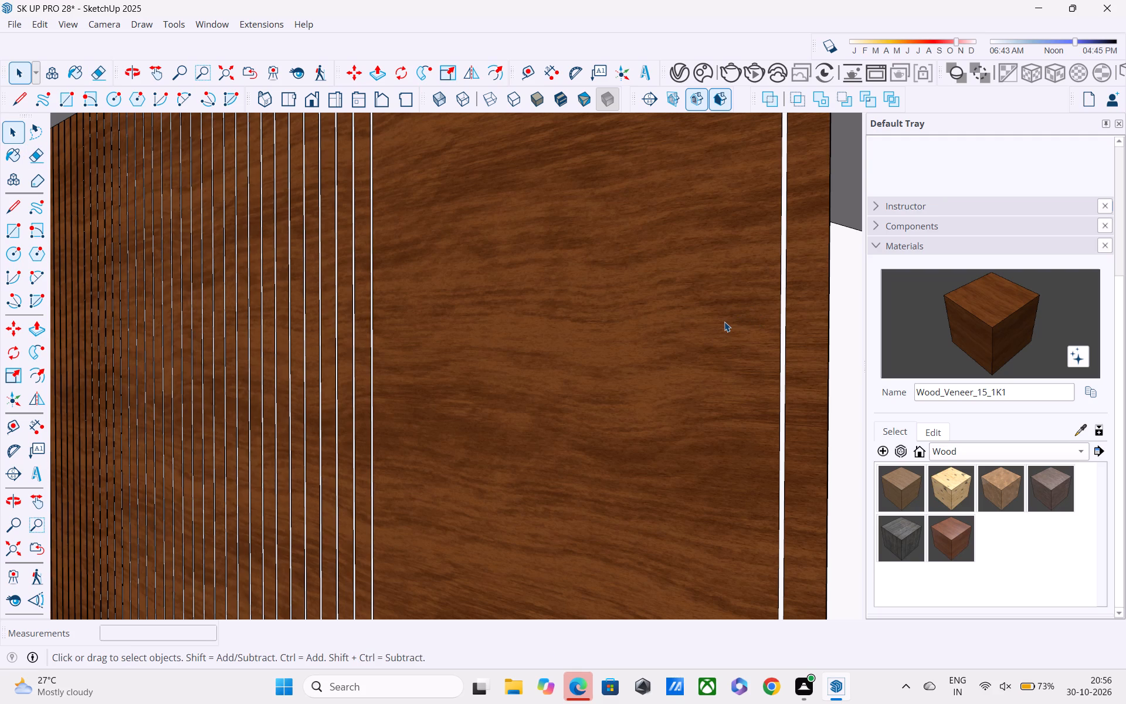
left_click(724, 321)
key("Delete")
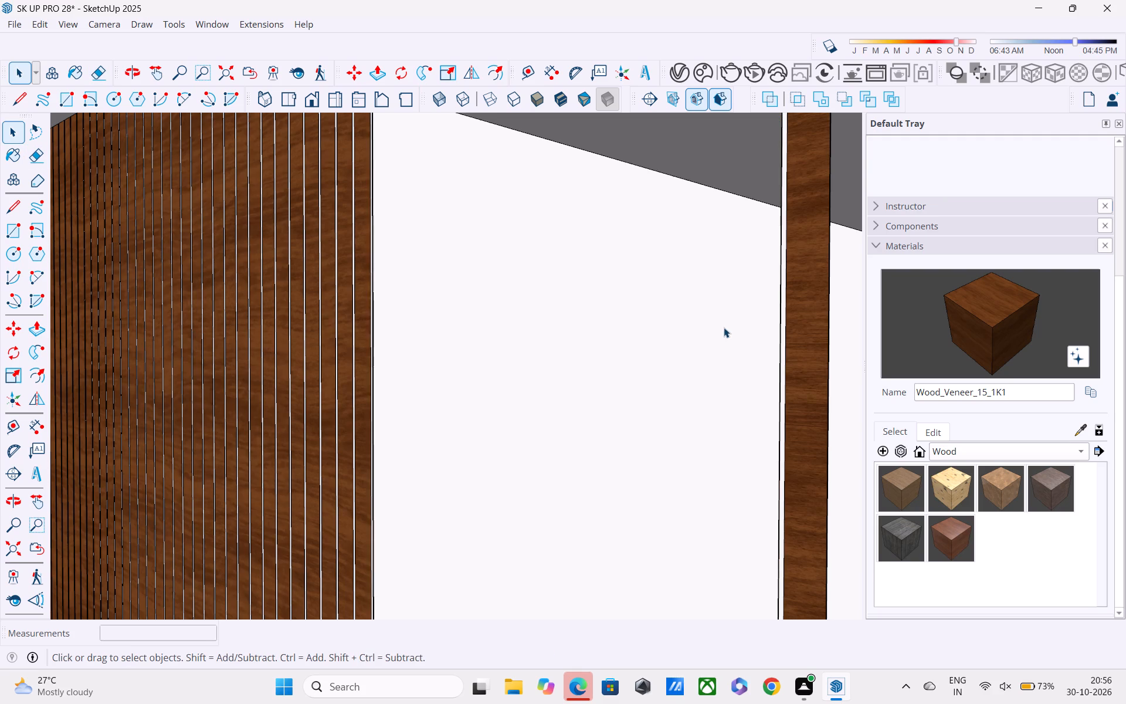
Erase the thin leftover veneer strip standing free beyond the cladding's end on the upper terrace.
scroll(721, 325, "down", 3)
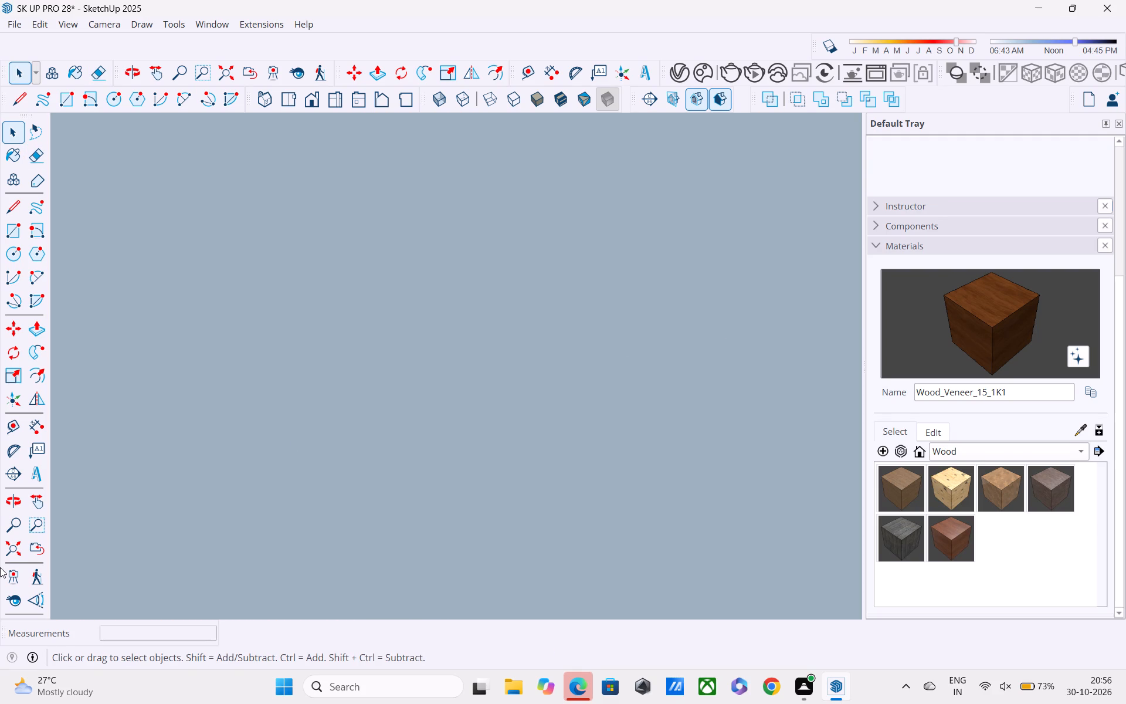
left_click(13, 552)
middle_click_drag(137, 498, 482, 485)
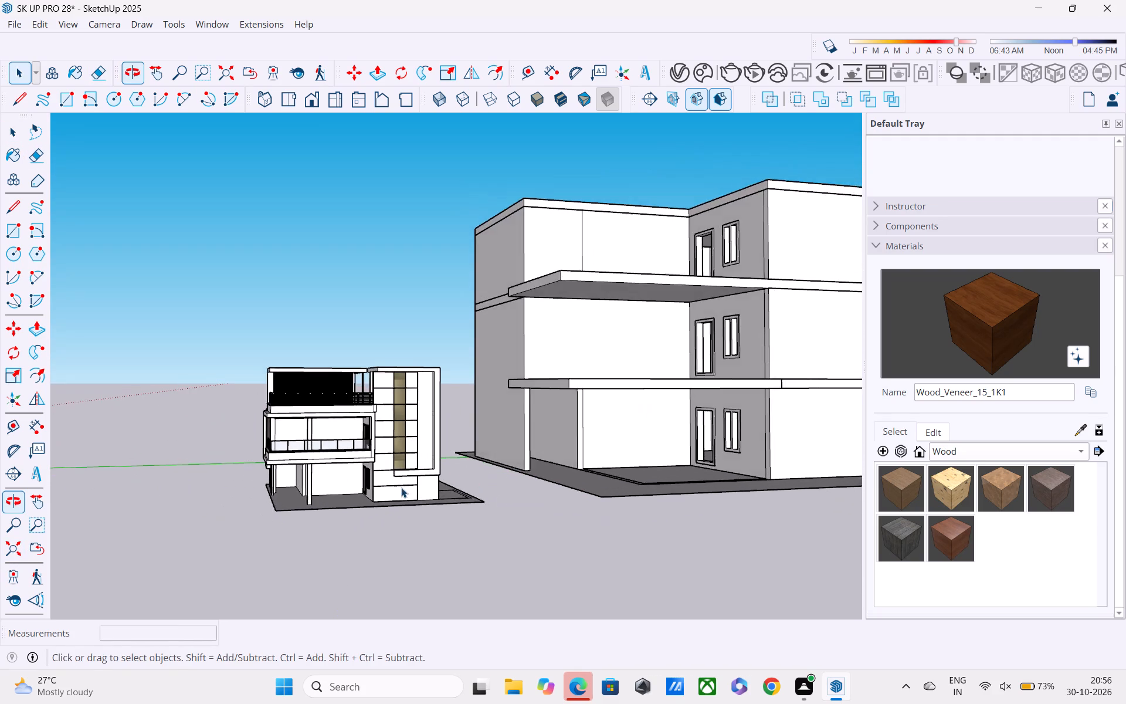
scroll(364, 468, "up", 13)
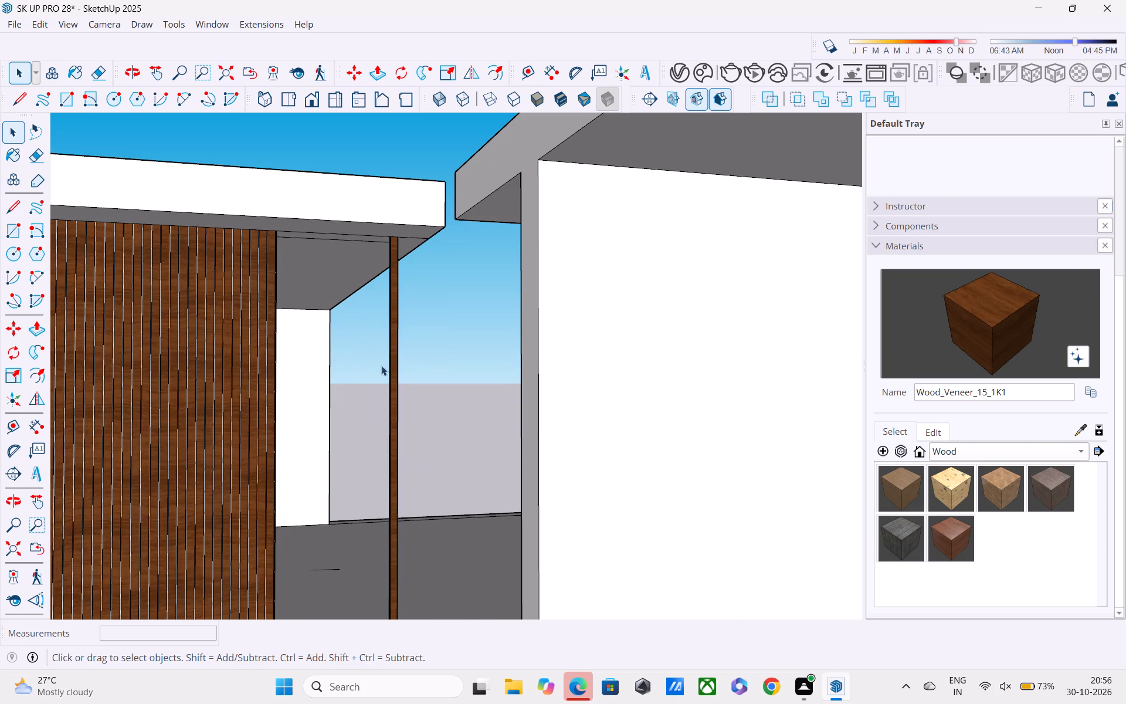
left_click(392, 387)
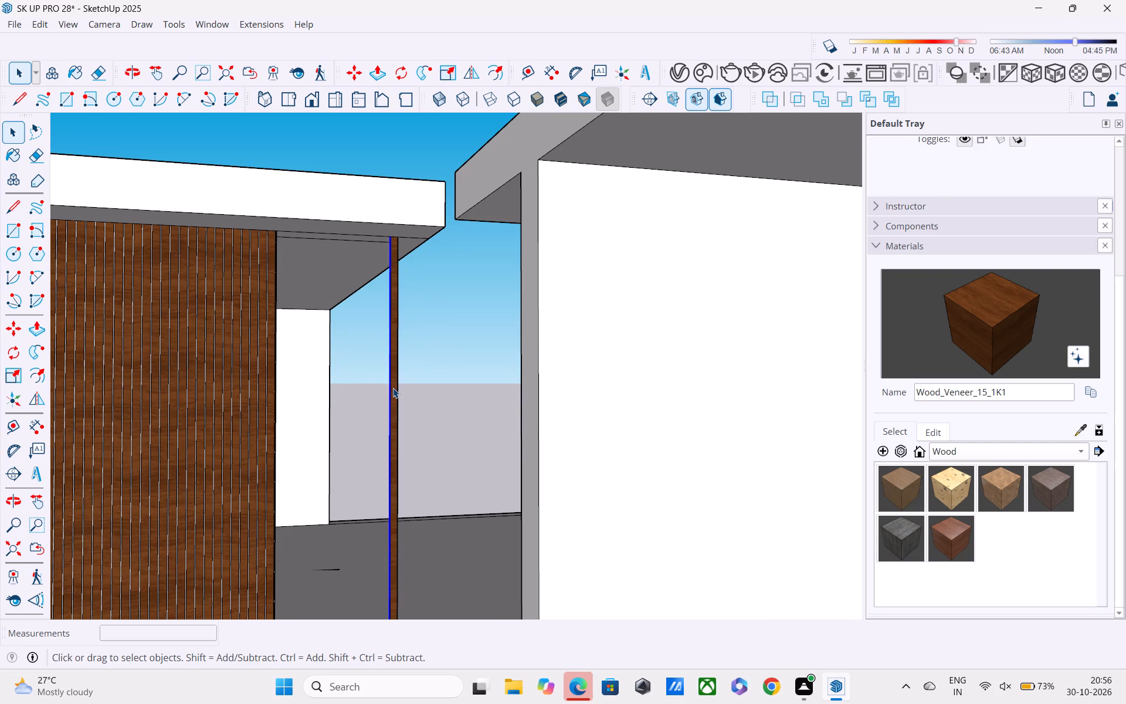
key("e")
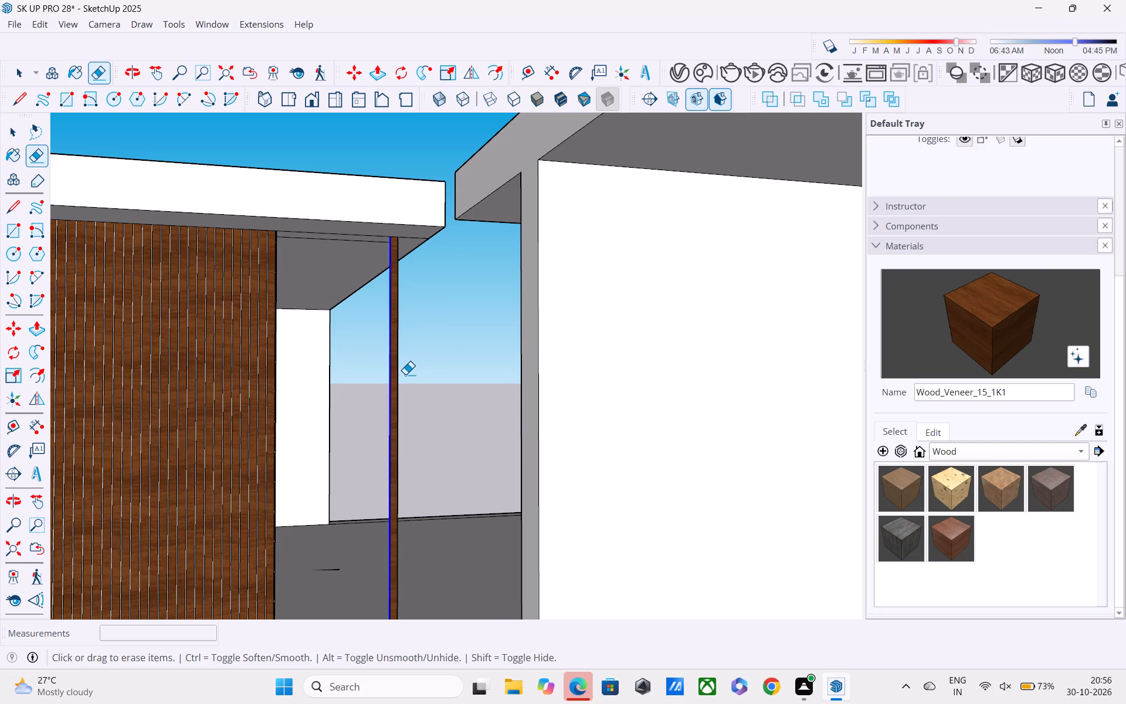
left_click_drag(405, 374, 390, 415)
Erase the leftover cladding outline lines on the roof slab's underside beyond the veneer's end.
scroll(353, 244, "up", 1)
middle_click_drag(348, 238, 334, 214)
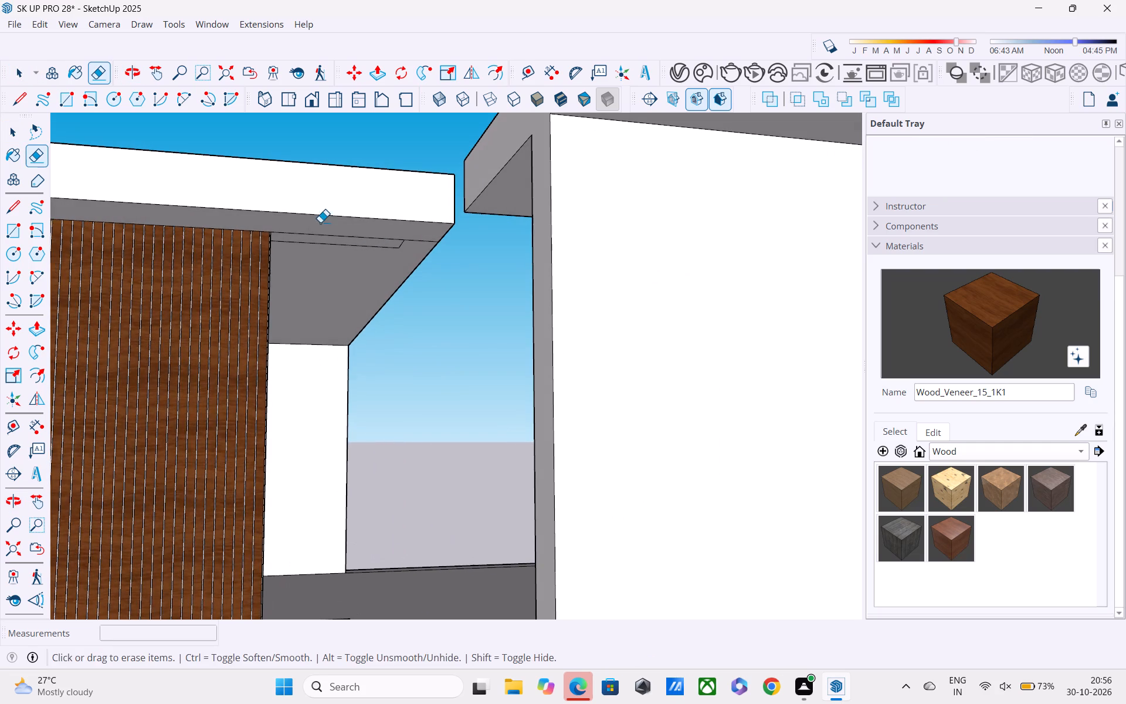
left_click_drag(326, 233, 325, 243)
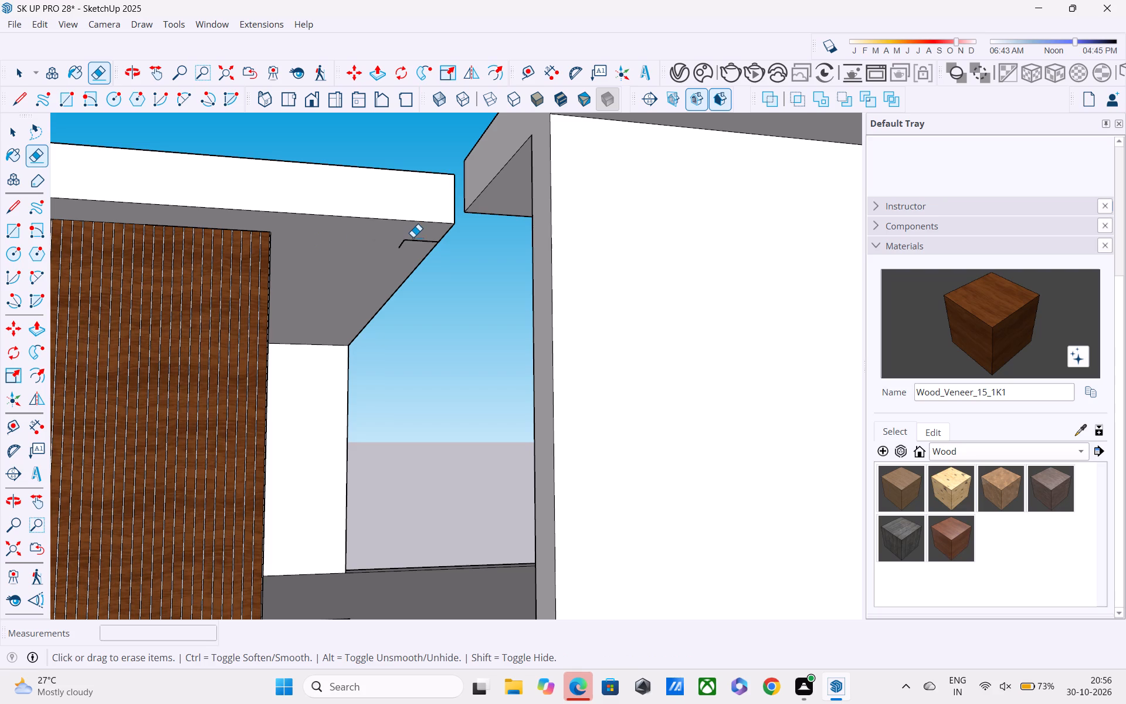
left_click_drag(413, 237, 411, 248)
left_click_drag(402, 240, 404, 246)
middle_click_drag(403, 246, 0, 361)
Undo the last erasure on the roof slab's underside.
scroll(0, 347, "down", 4)
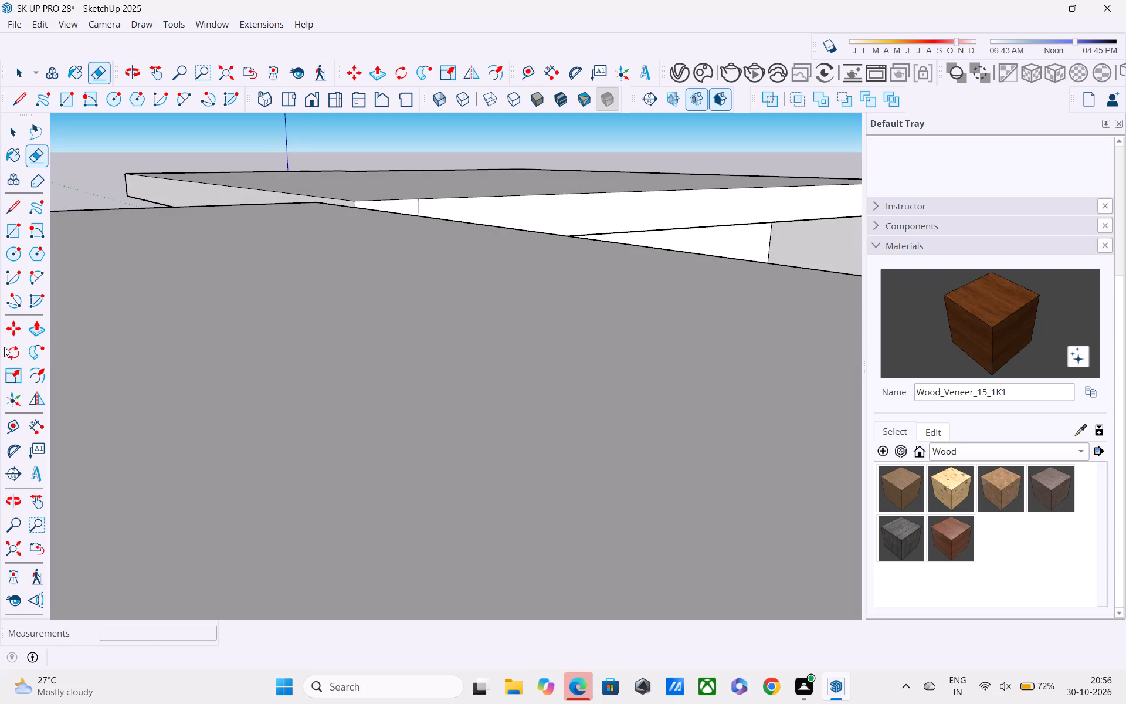
scroll(518, 202, "down", 1)
middle_click_drag(518, 202, 367, 219)
scroll(367, 219, "down", 3)
middle_click_drag(371, 240, 352, 221)
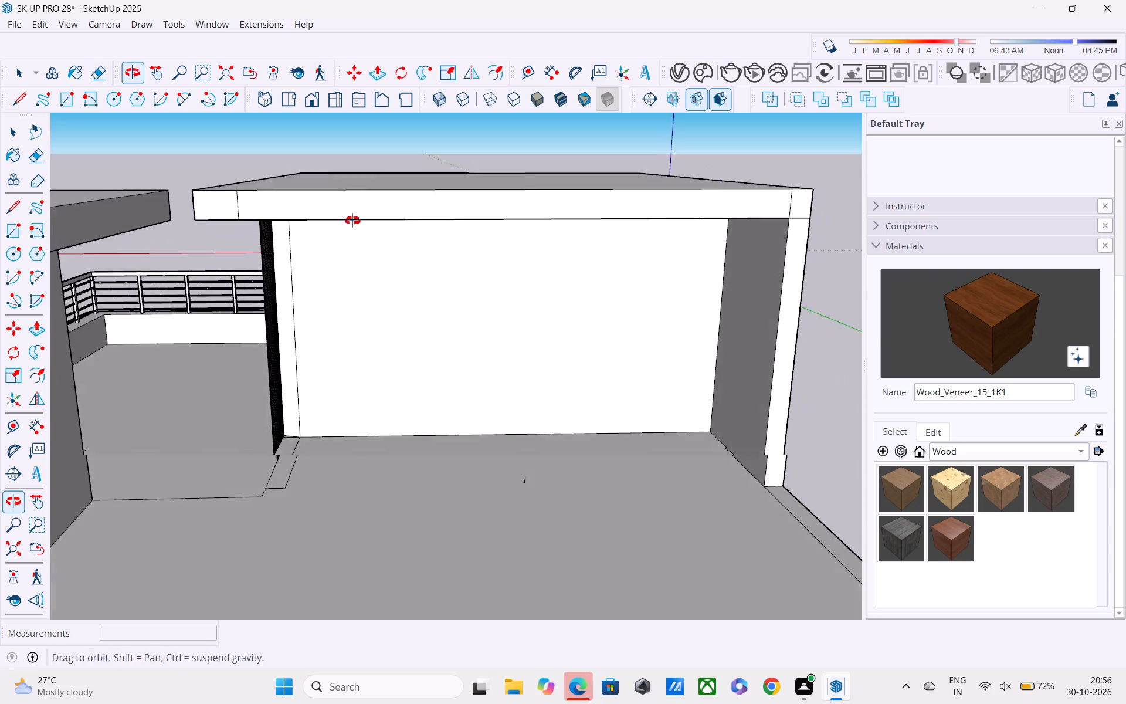
middle_click_drag(352, 221, 350, 218)
scroll(296, 234, "up", 4)
middle_click_drag(277, 238, 194, 242)
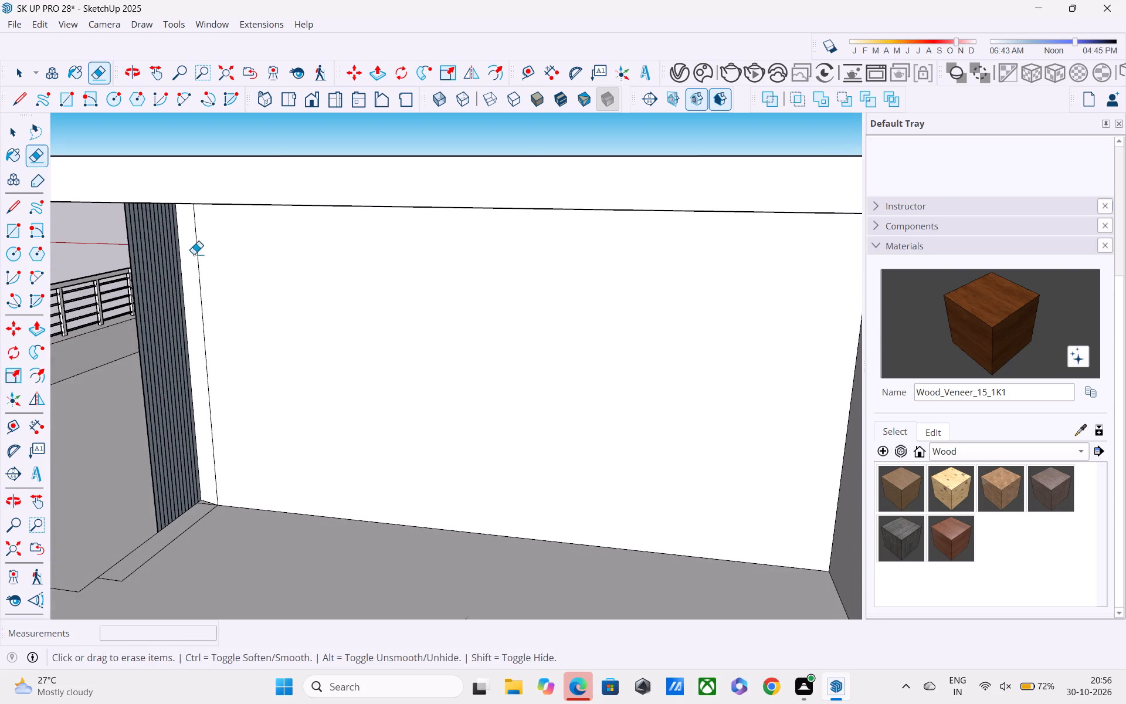
middle_click_drag(324, 202, 464, 147)
middle_click_drag(402, 215, 365, 203)
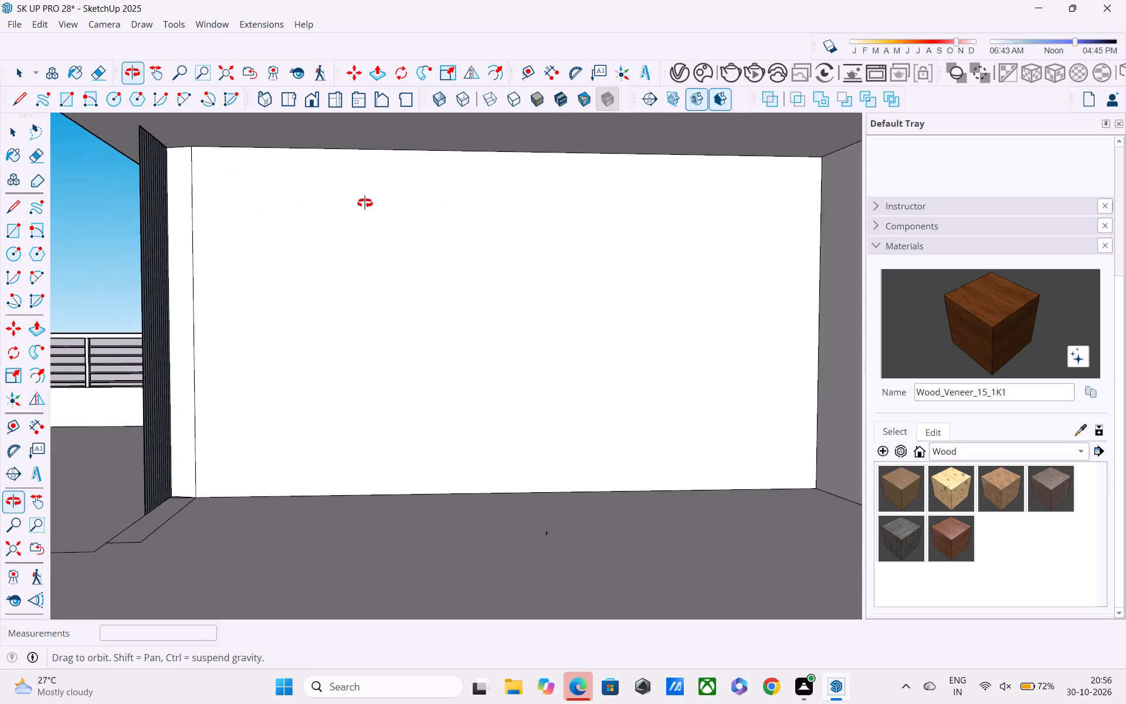
middle_click_drag(365, 203, 489, 195)
middle_click_drag(483, 205, 477, 141)
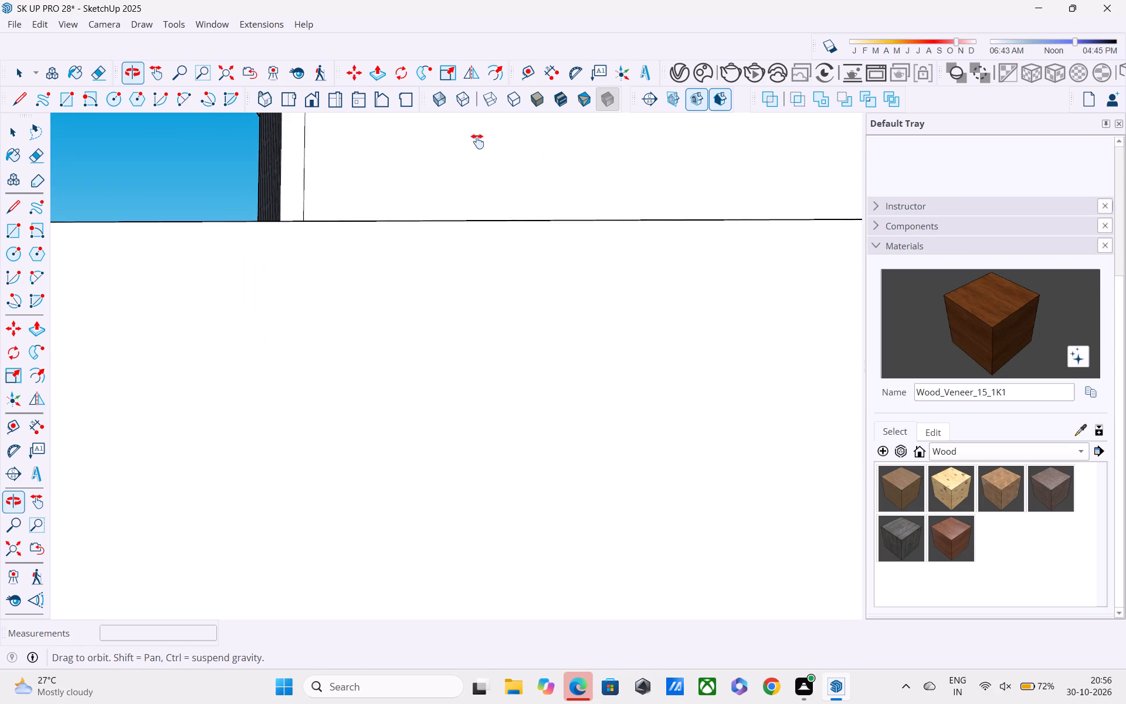
middle_click_drag(477, 141, 491, 188)
scroll(469, 191, "down", 3)
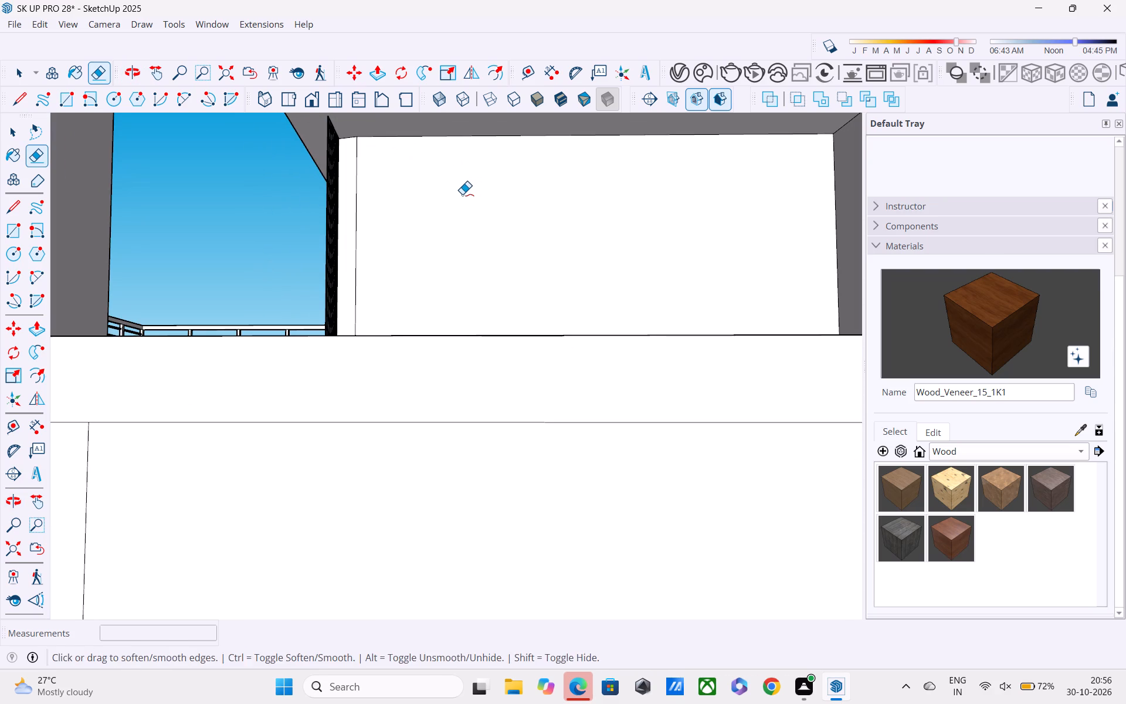
key("ctrl+z")
Delete the narrow face closing the end between the veneer cladding and the recessed wall.
key("space")
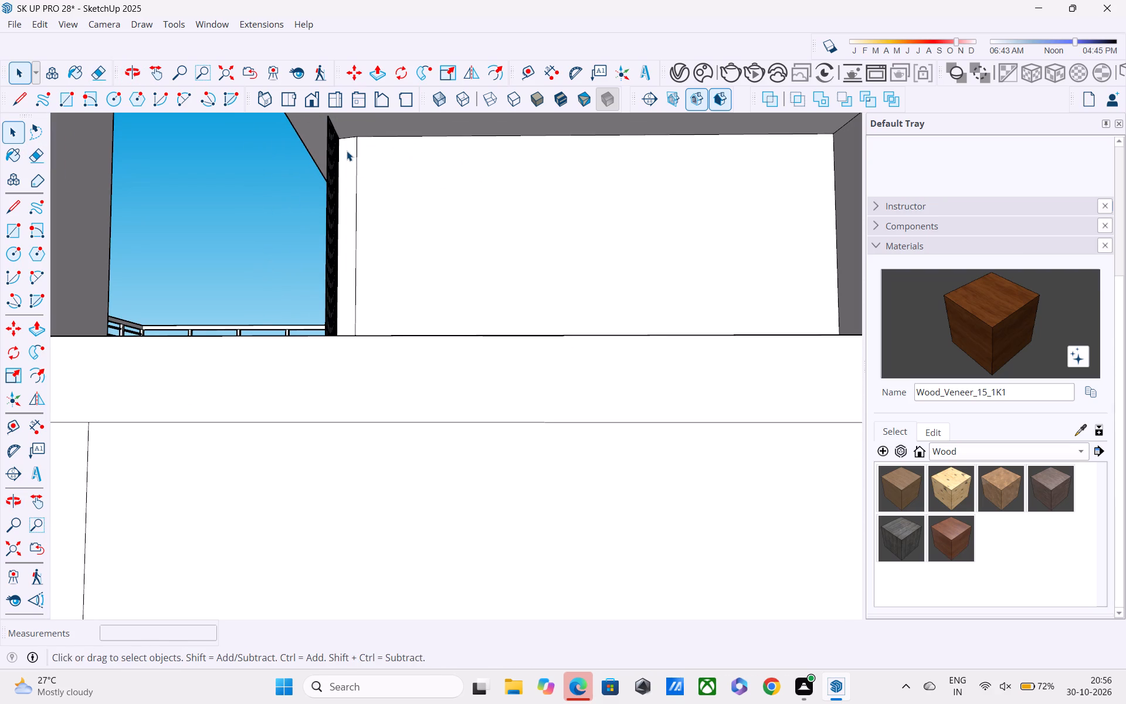
left_click(347, 151)
key("Delete")
Erase the deleted closing face's leftover edges at the floor and at the roof slab.
scroll(348, 152, "up", 1)
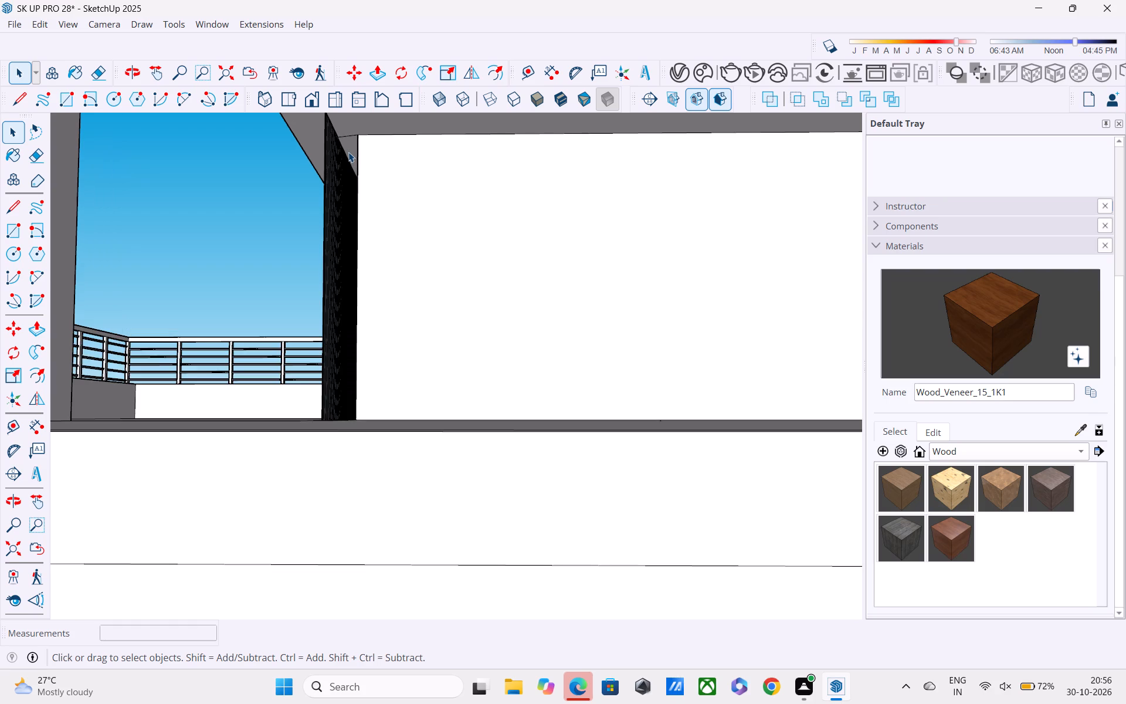
middle_click_drag(348, 152, 361, 191)
scroll(361, 191, "up", 2)
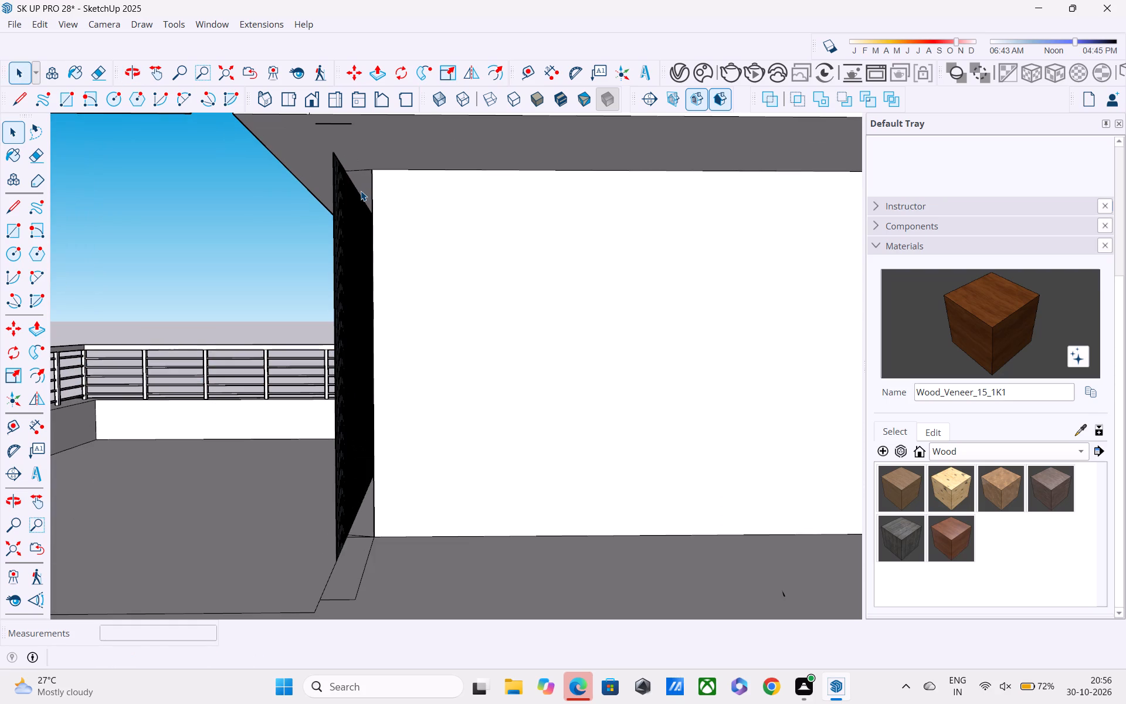
scroll(377, 514, "up", 3)
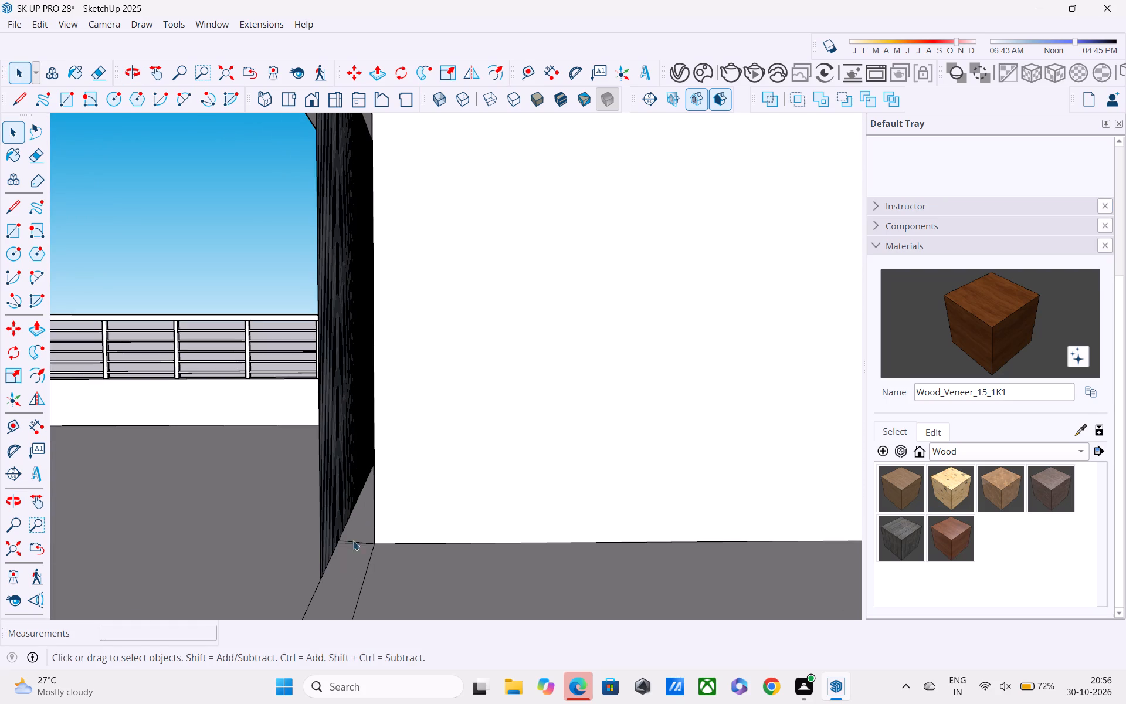
key("e")
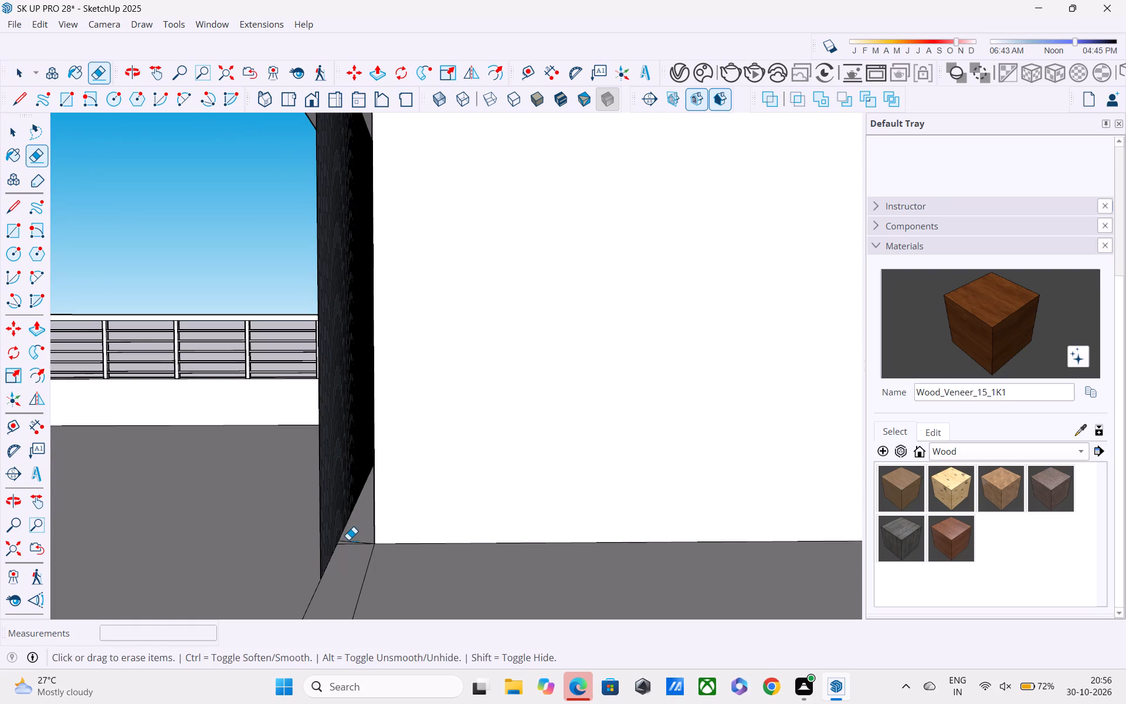
left_click_drag(355, 534, 355, 551)
scroll(357, 532, "down", 1)
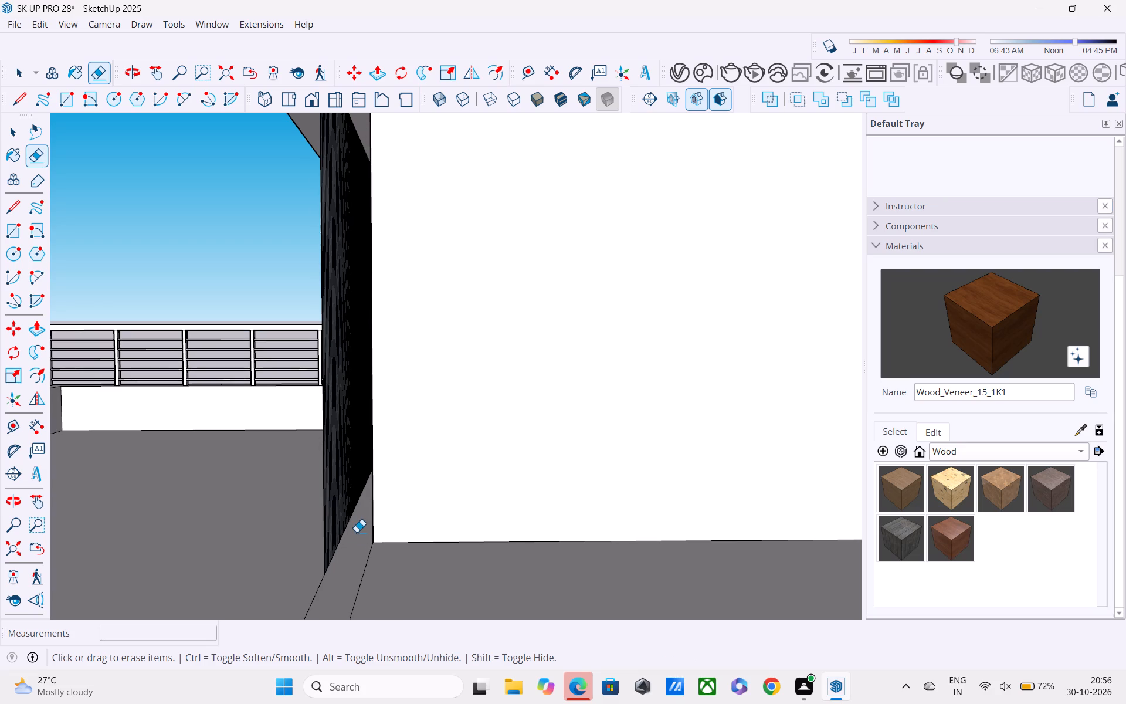
middle_click_drag(357, 523, 368, 644, "shift")
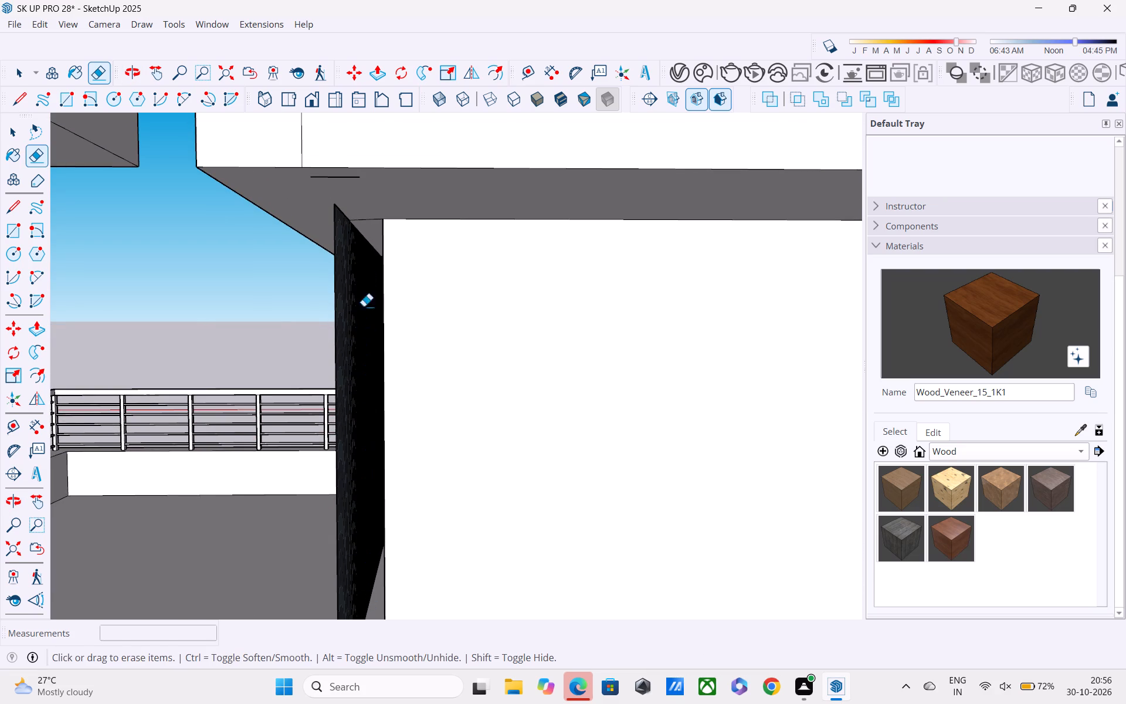
left_click_drag(372, 232, 372, 215)
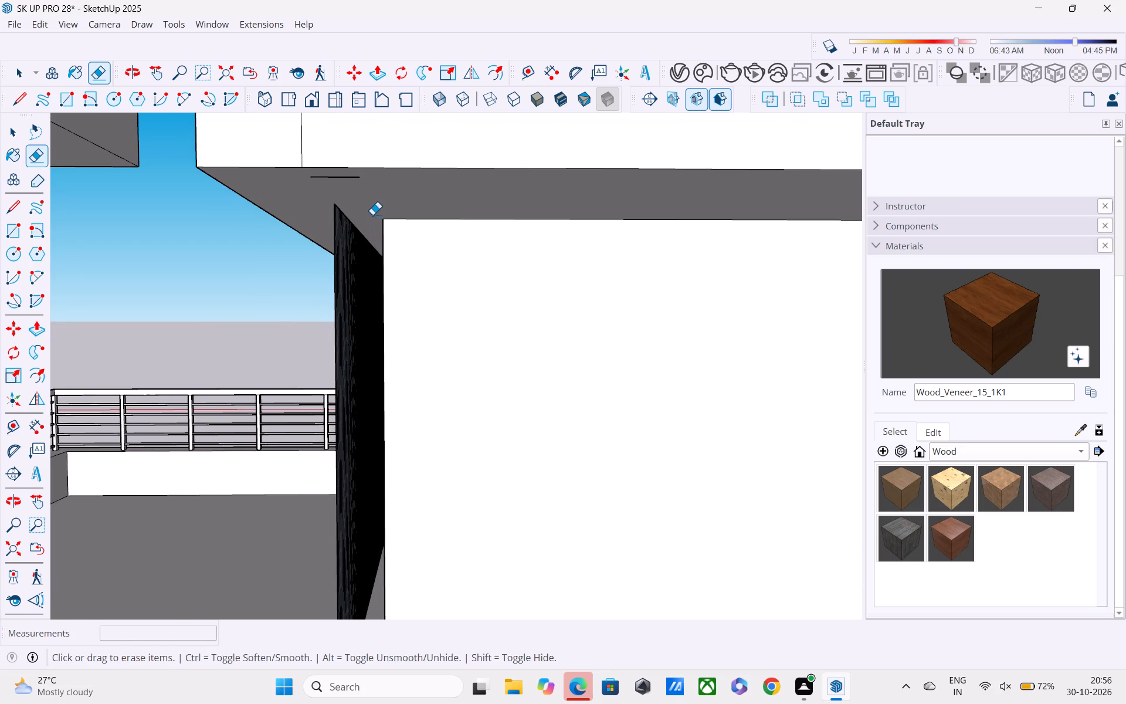
Draw an upright rectangle about 10' by 9" closing the end, from the recessed wall's top corner to the cladding's base.
key("r")
left_click(381, 218)
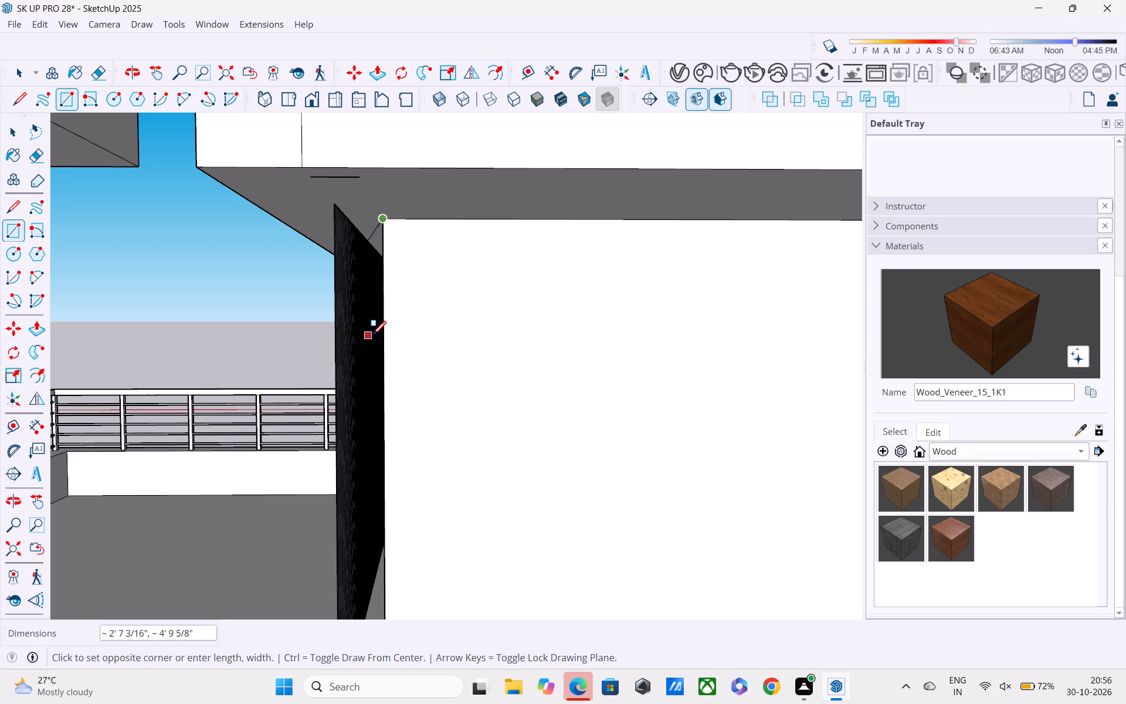
middle_click_drag(378, 338, 364, 207, "shift")
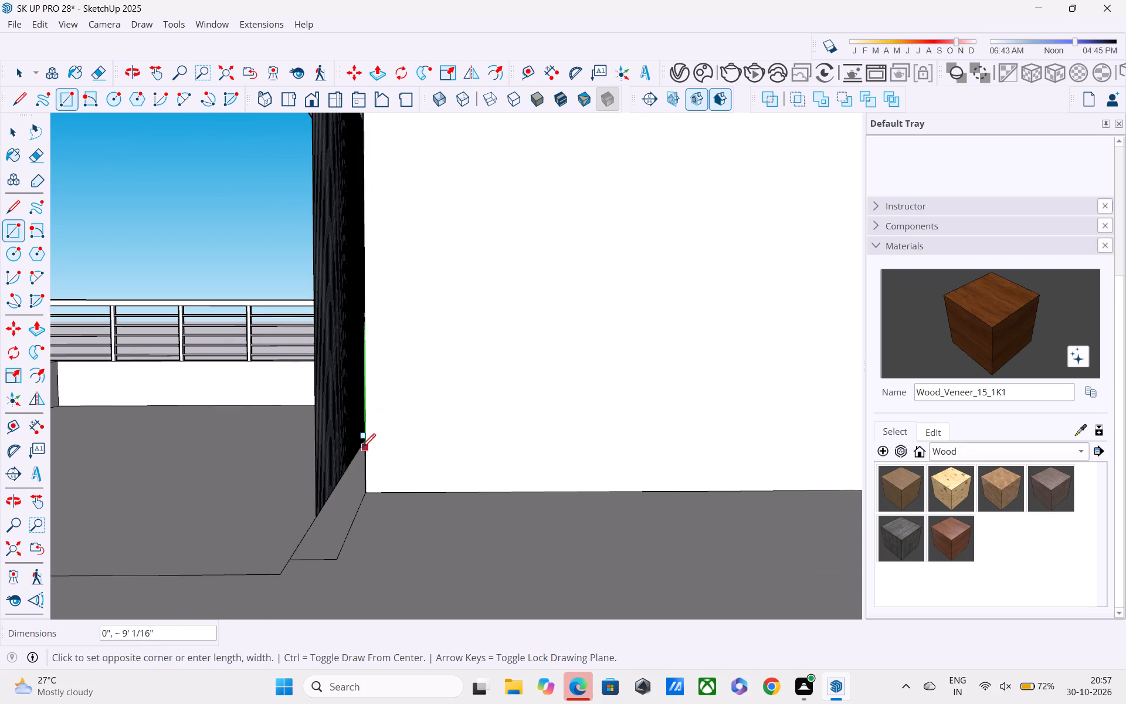
scroll(334, 494, "up", 2)
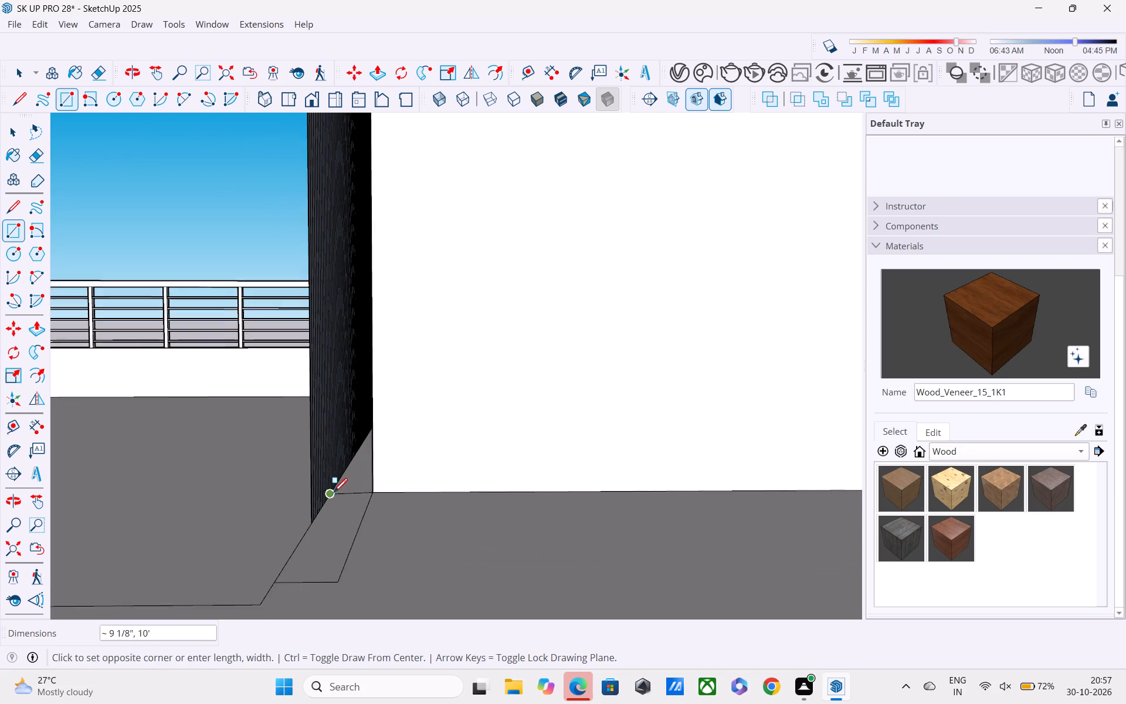
scroll(334, 493, "up", 8)
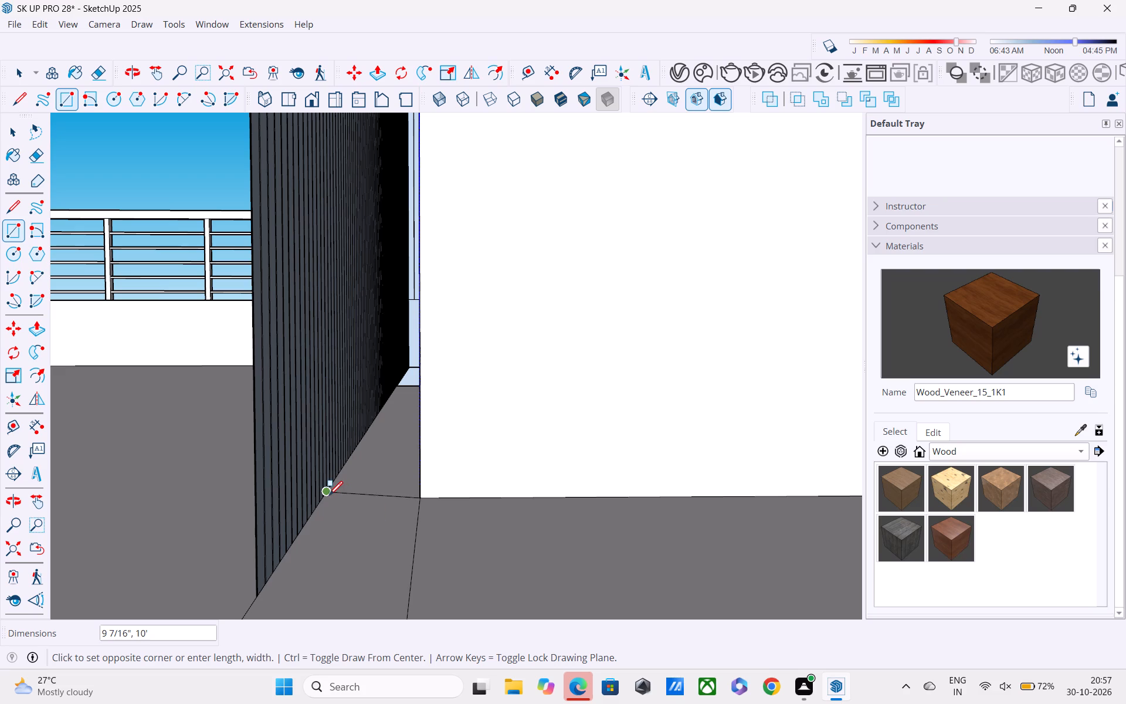
scroll(327, 502, "up", 3)
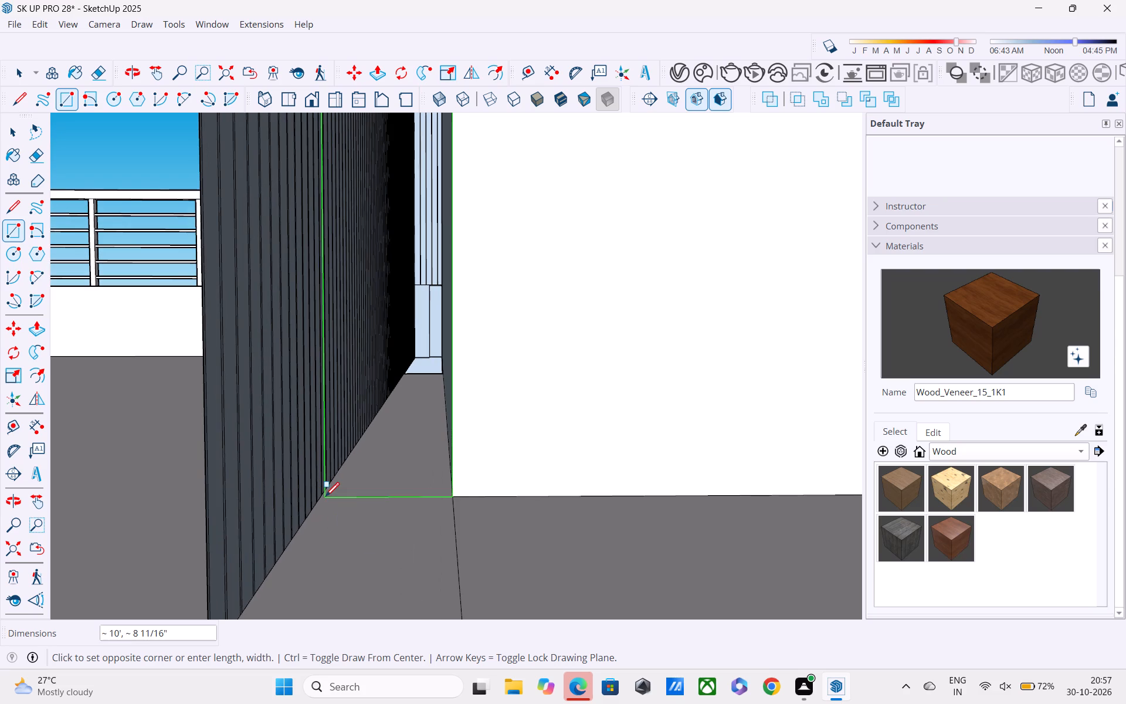
left_click_drag(325, 497, 325, 507)
Erase slat edges from the back of the cladding's end that projects beyond the new closing face.
scroll(324, 503, "down", 5)
middle_click_drag(321, 486, 410, 489)
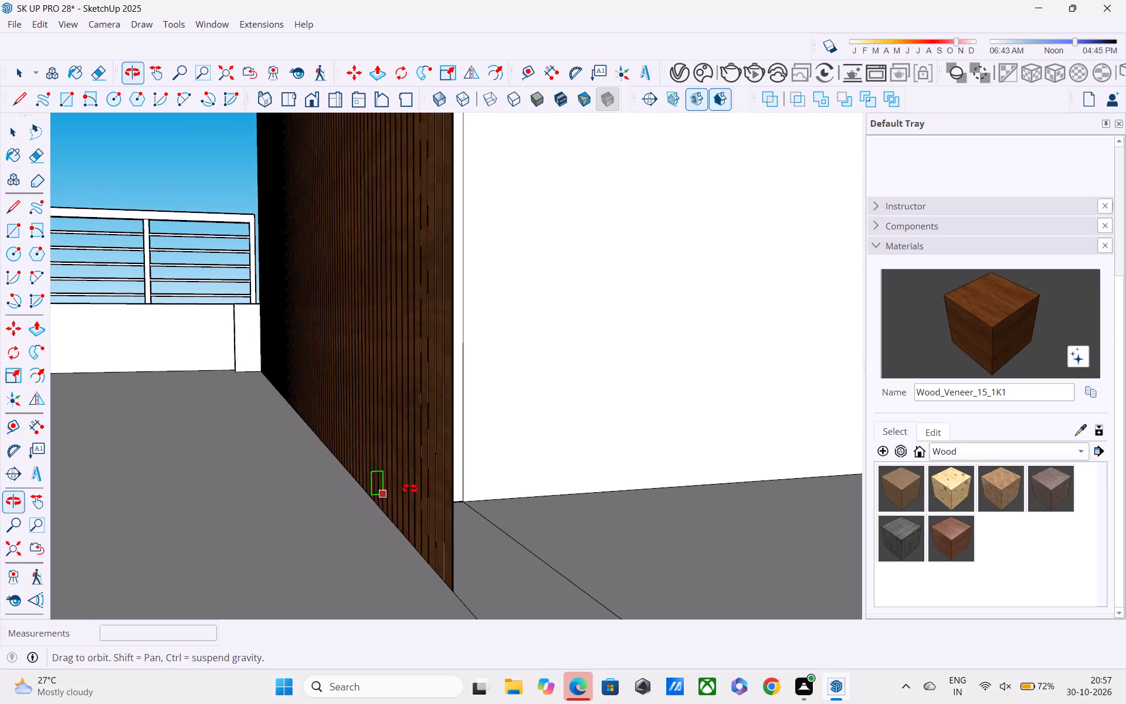
middle_click_drag(410, 489, 386, 489)
scroll(372, 457, "down", 6)
middle_click_drag(369, 456, 328, 473)
scroll(328, 473, "up", 1)
scroll(318, 457, "down", 6)
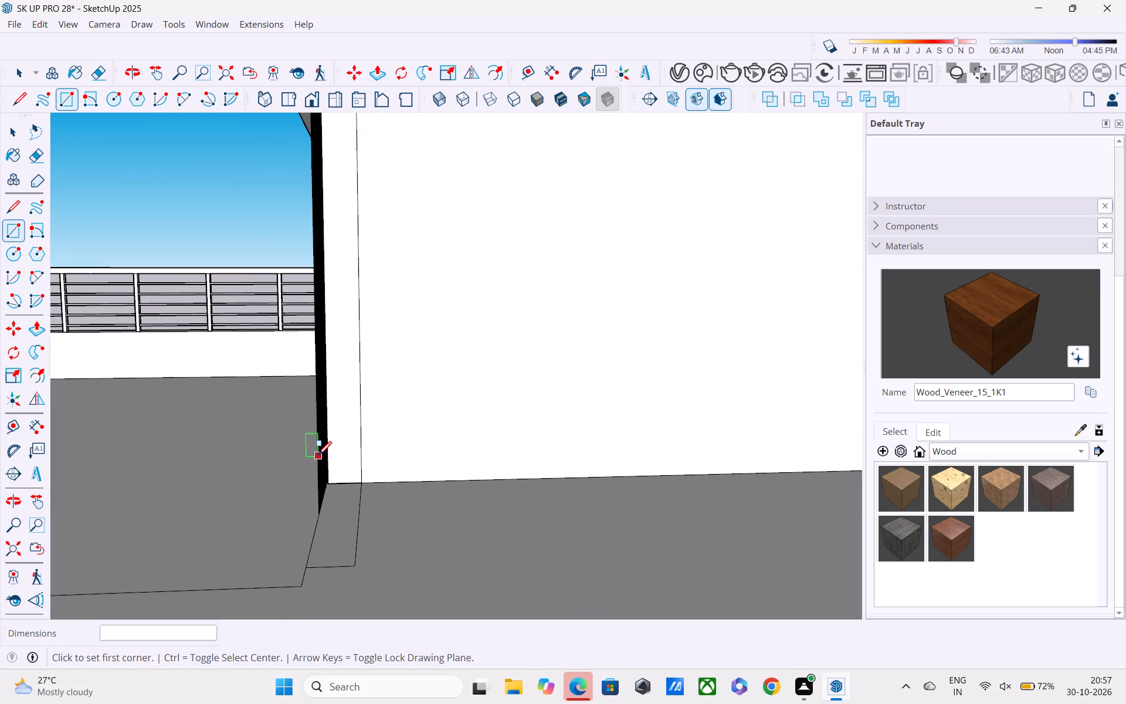
key("e")
scroll(320, 434, "up", 2)
left_click(319, 422)
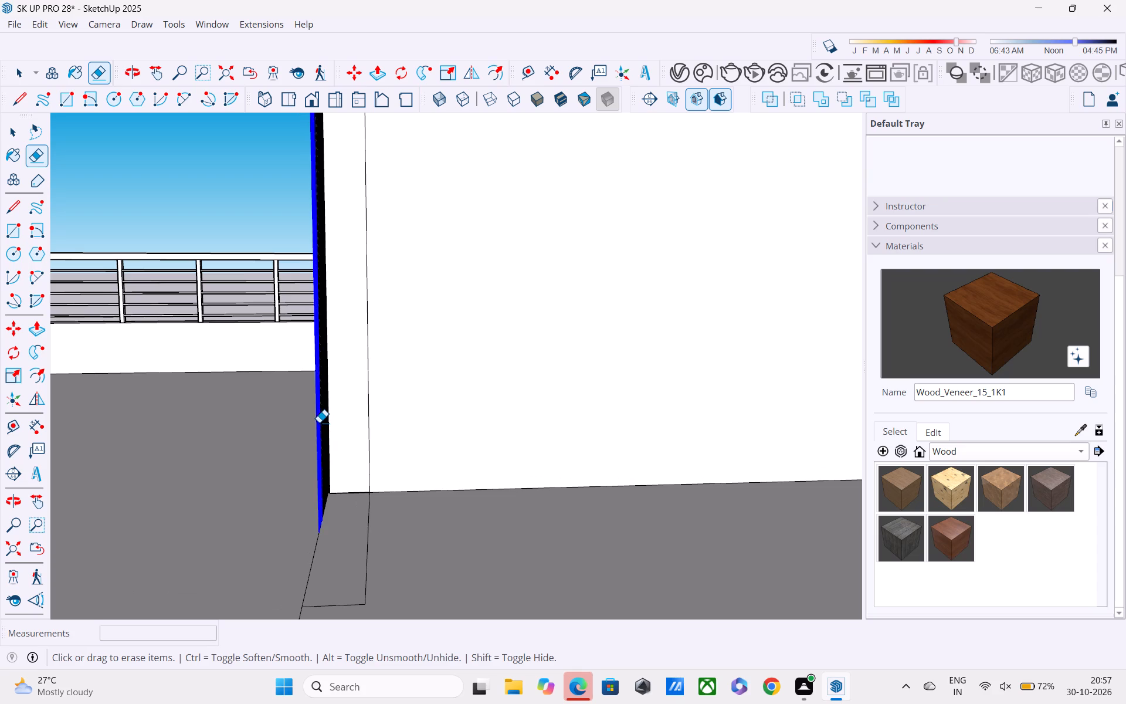
Erase the vertical edges of the veneer slats projecting beyond the recessed wall, working inward from the cladding's outer end.
middle_click_drag(323, 418, 517, 415)
middle_click_drag(532, 412, 708, 394)
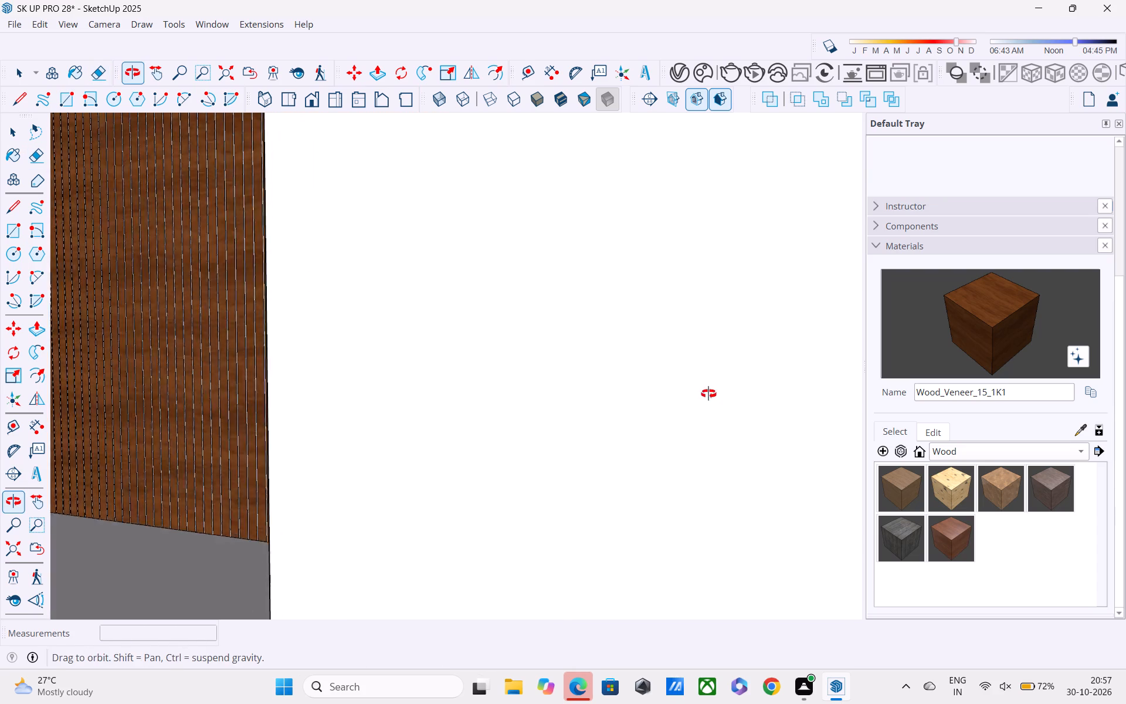
middle_click_drag(708, 394, 709, 394)
scroll(709, 393, "down", 5)
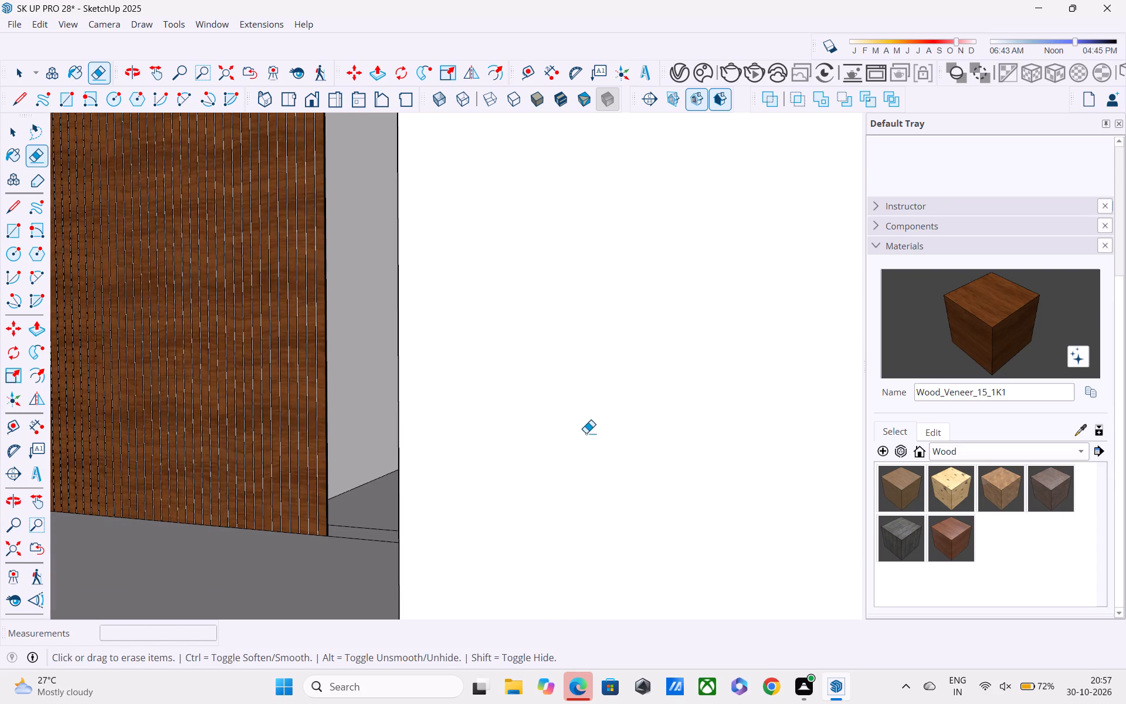
middle_click_drag(414, 477, 516, 499, "shift")
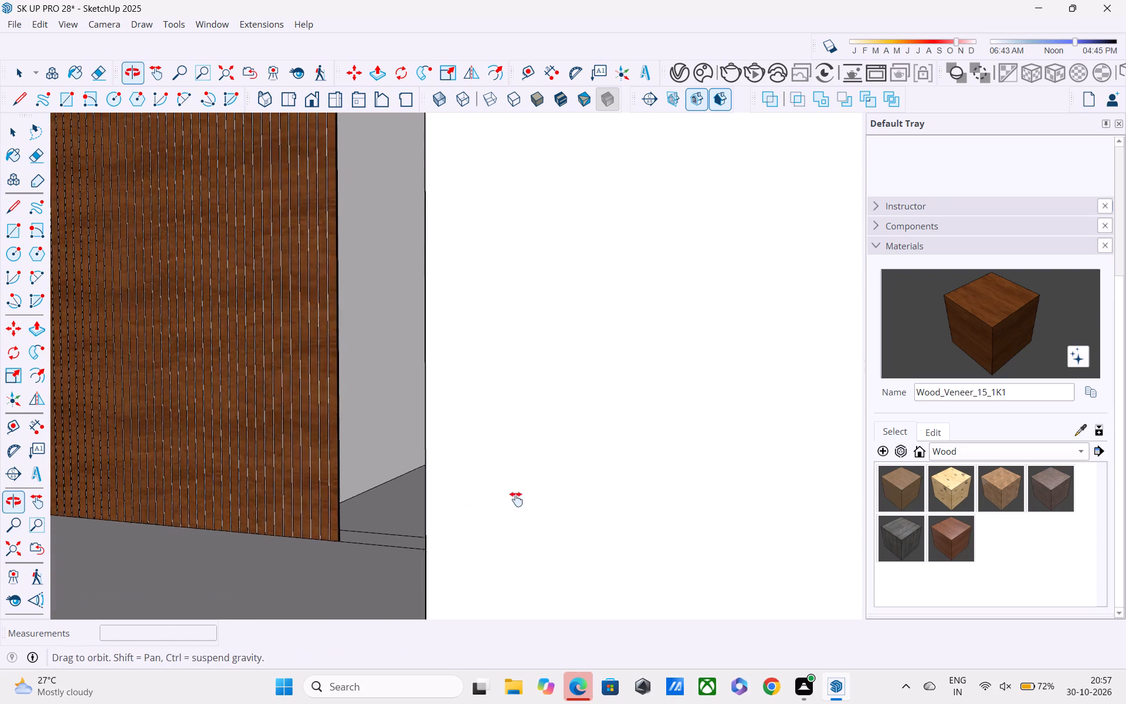
middle_click_drag(516, 499, 583, 504, "shift")
left_click(395, 302)
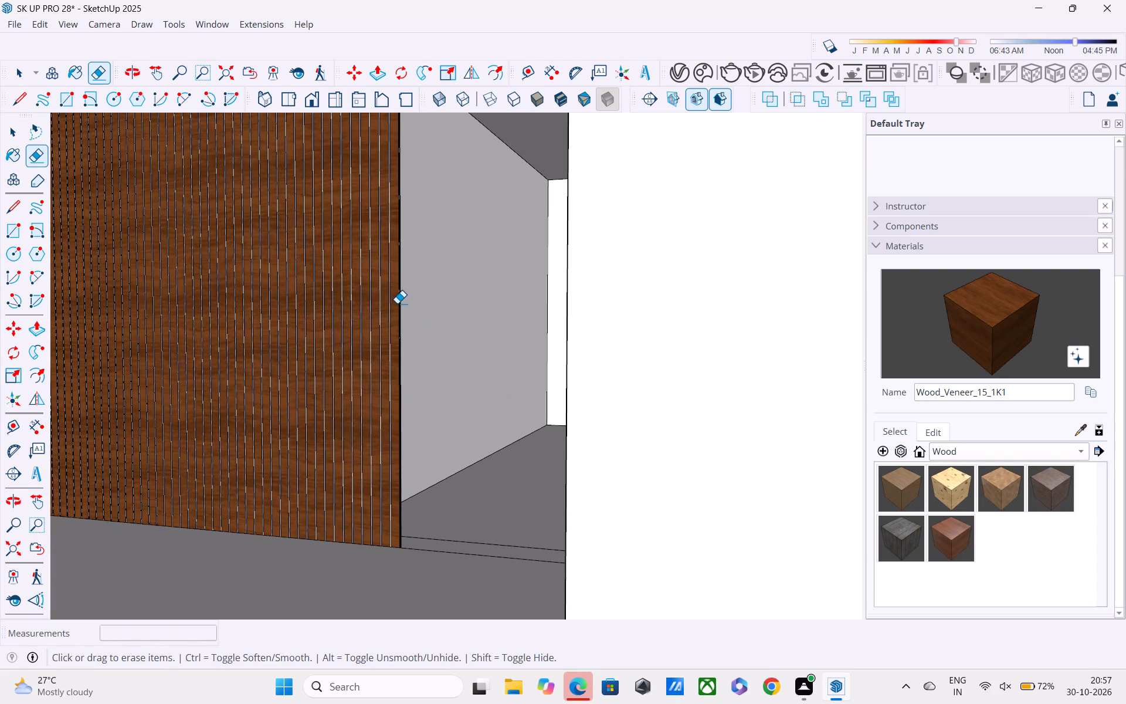
left_click(397, 303)
left_click(401, 307)
double_click(391, 297)
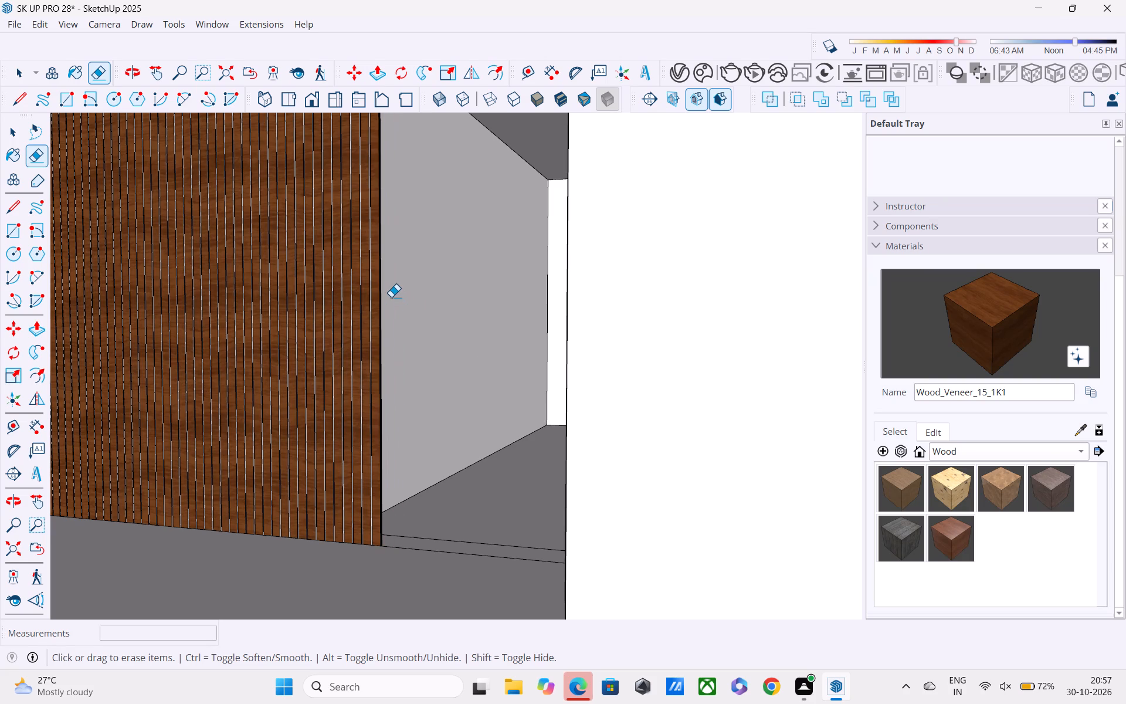
double_click(382, 309)
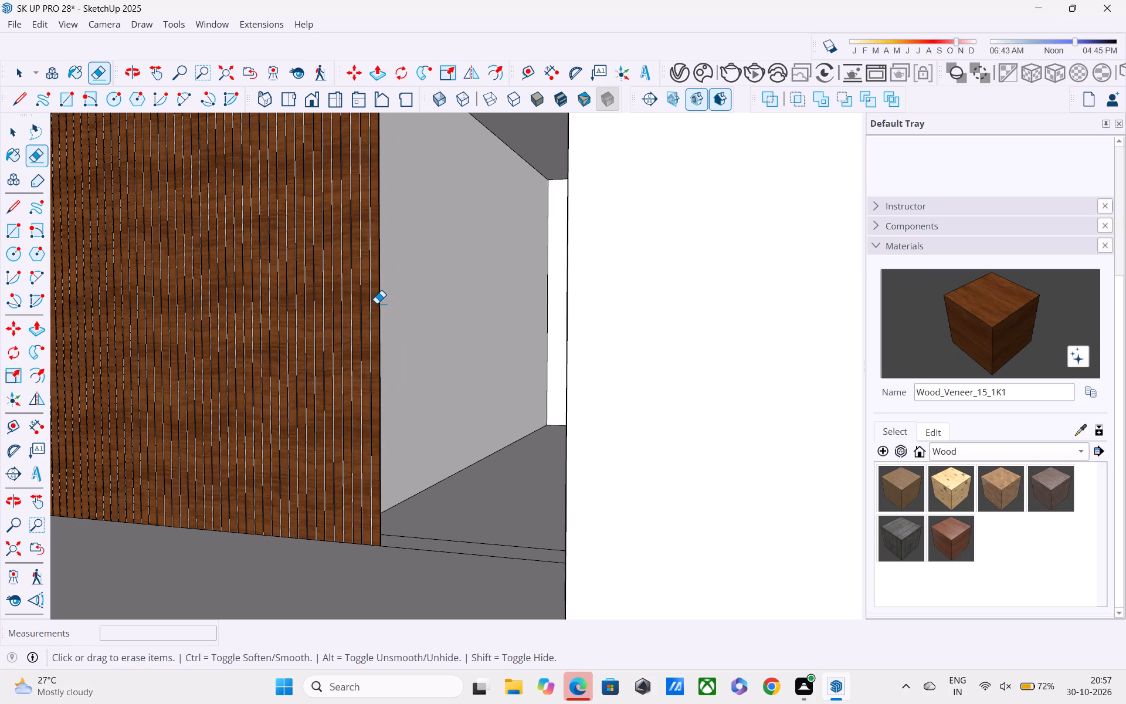
double_click(377, 303)
double_click(379, 307)
double_click(372, 302)
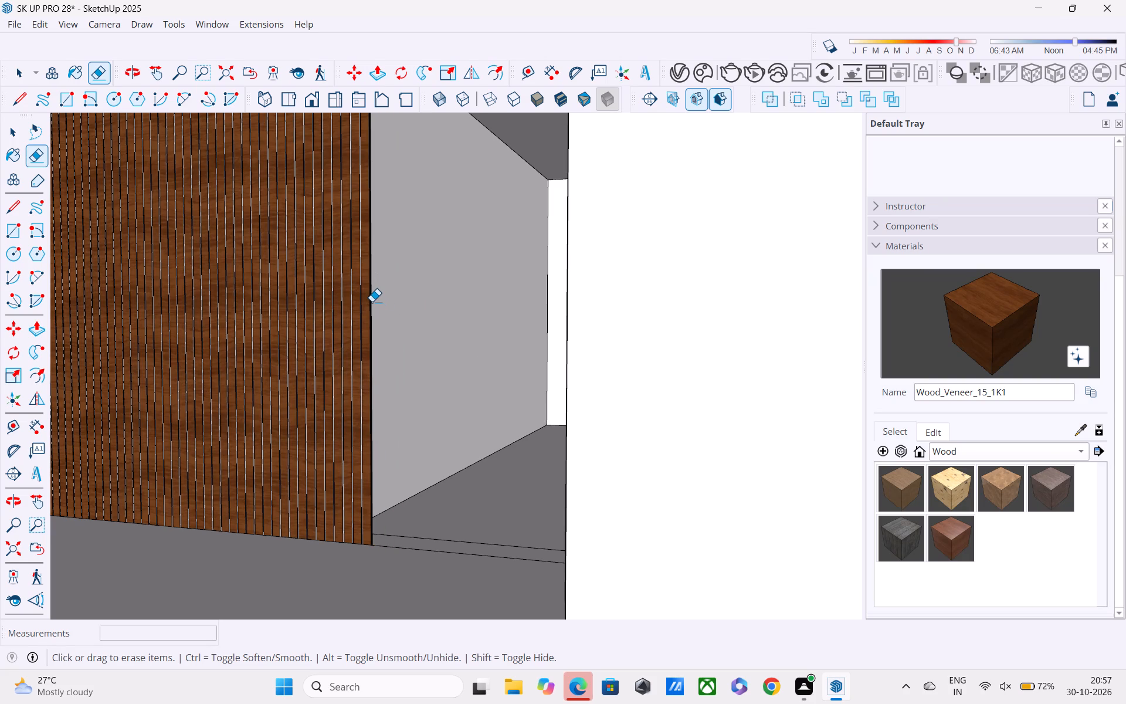
double_click(365, 304)
double_click(362, 302)
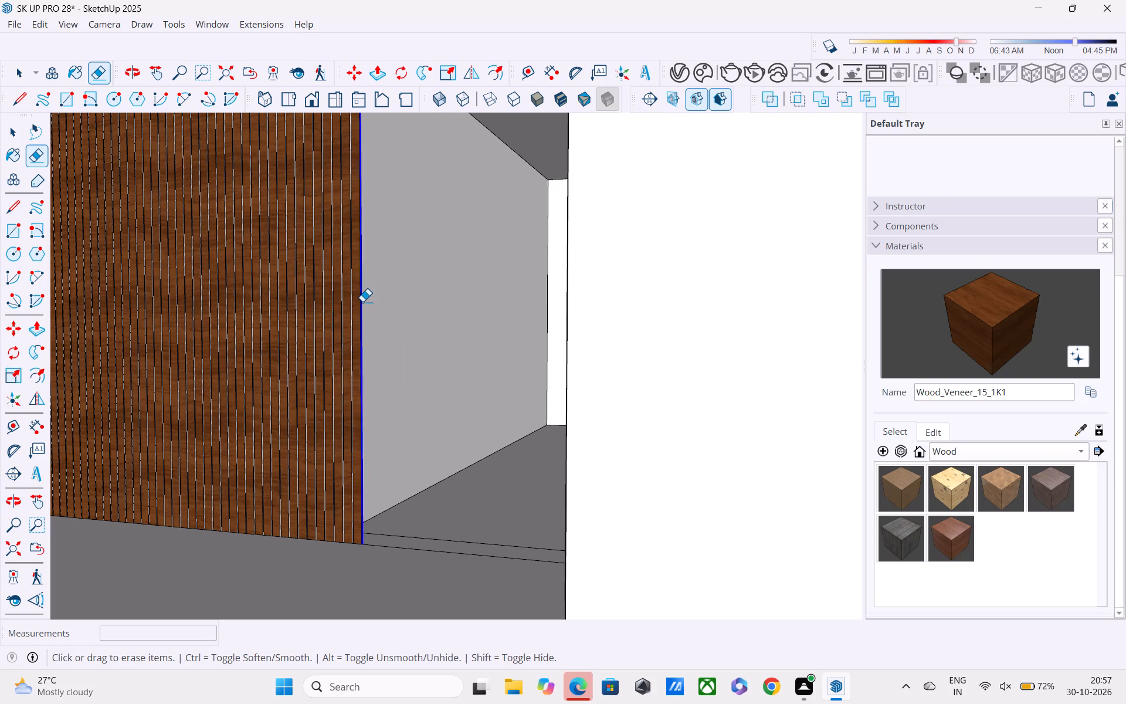
left_click(362, 302)
double_click(358, 296)
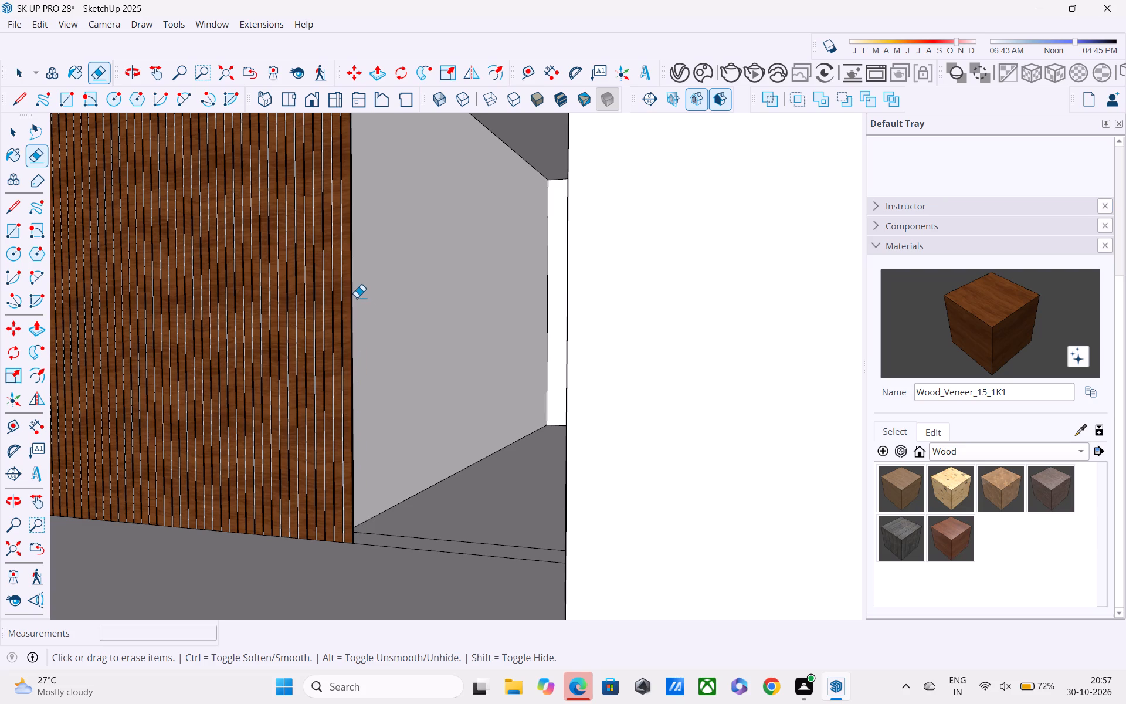
double_click(352, 302)
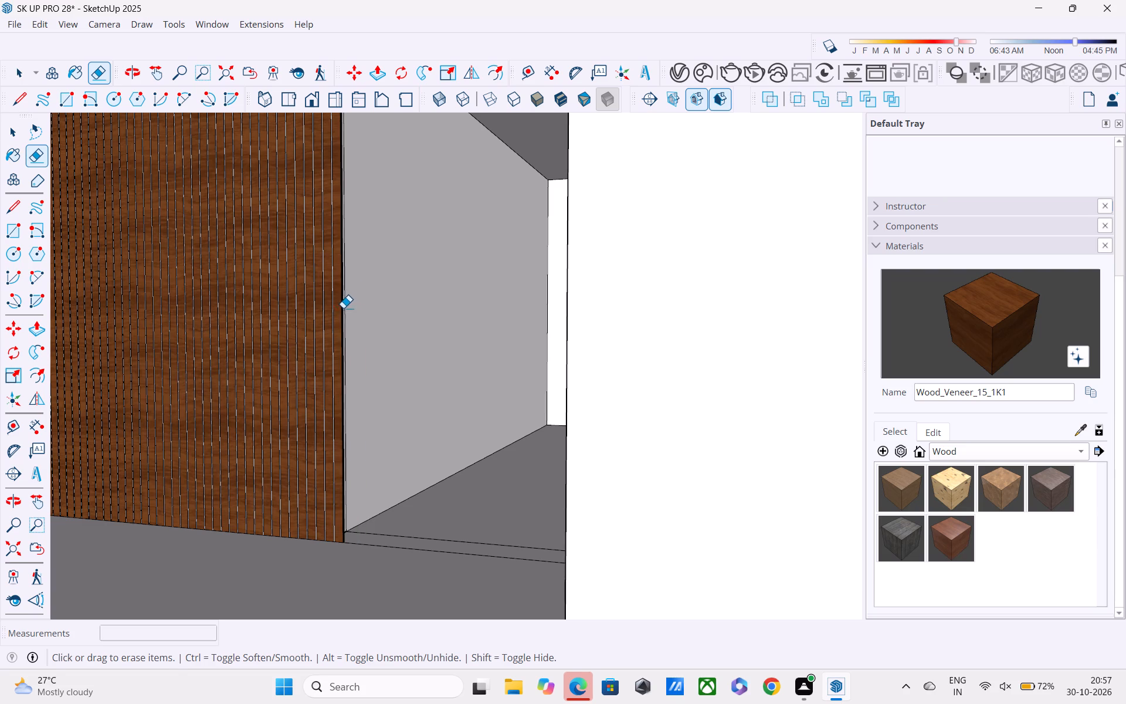
Erase the remaining projecting slat edges where the veneer cladding meets the narrow closing face.
middle_click_drag(342, 308, 369, 415)
double_click(343, 347)
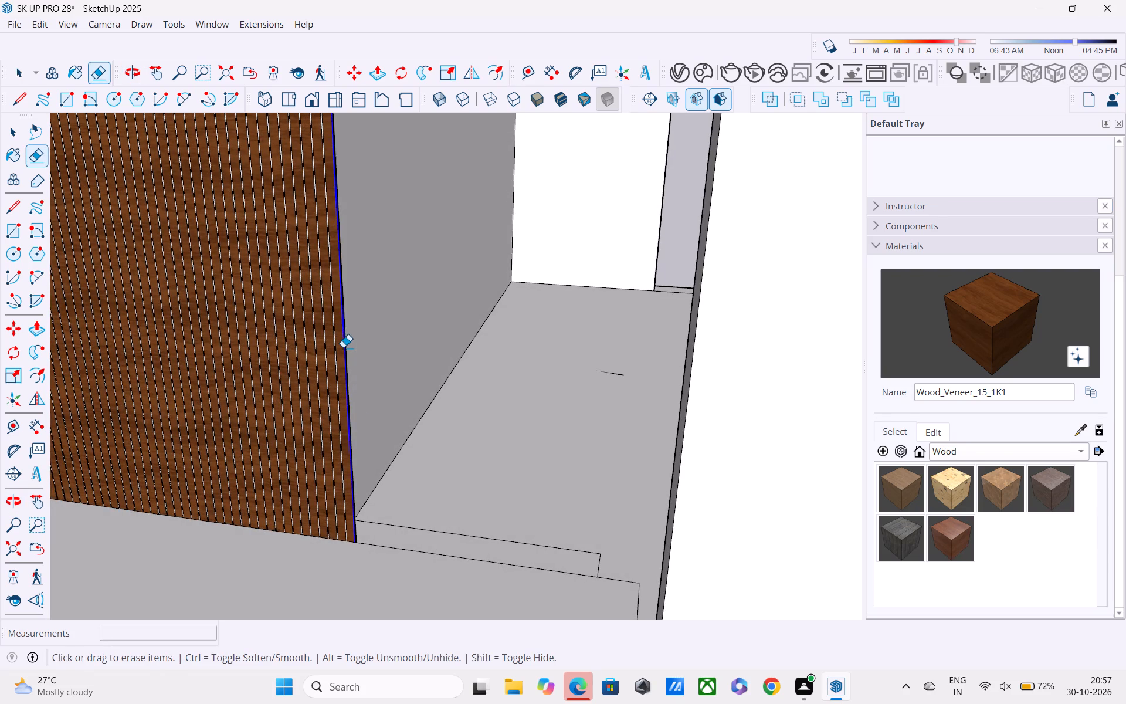
double_click(343, 347)
double_click(344, 347)
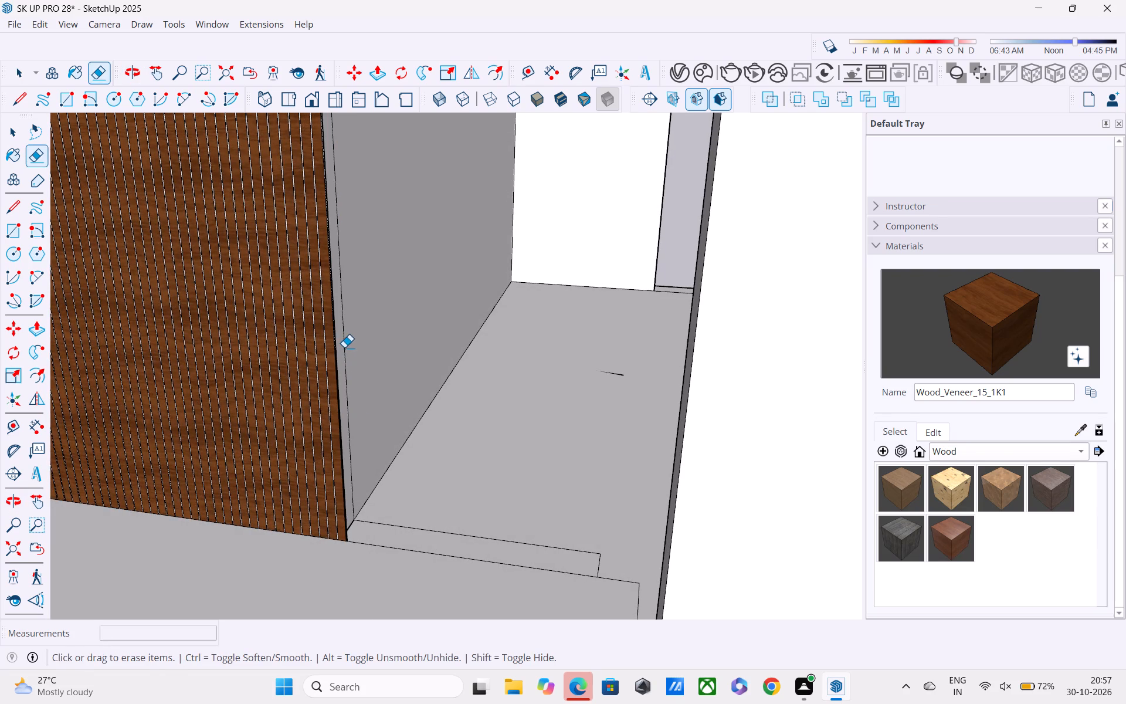
Examine the trimmed veneer end and its closing face from the terrace's front and back.
middle_click_drag(344, 347, 350, 299)
scroll(350, 298, "down", 4)
middle_click_drag(351, 306, 353, 312)
scroll(350, 320, "up", 1)
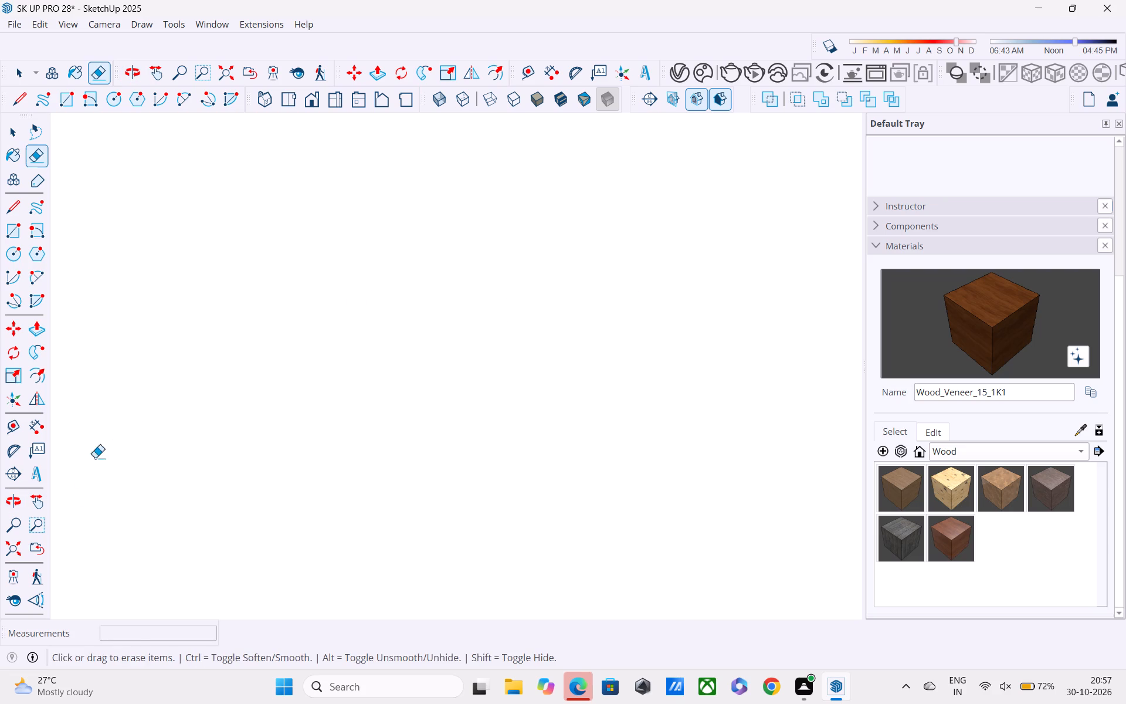
left_click(17, 551)
scroll(517, 298, "up", 3)
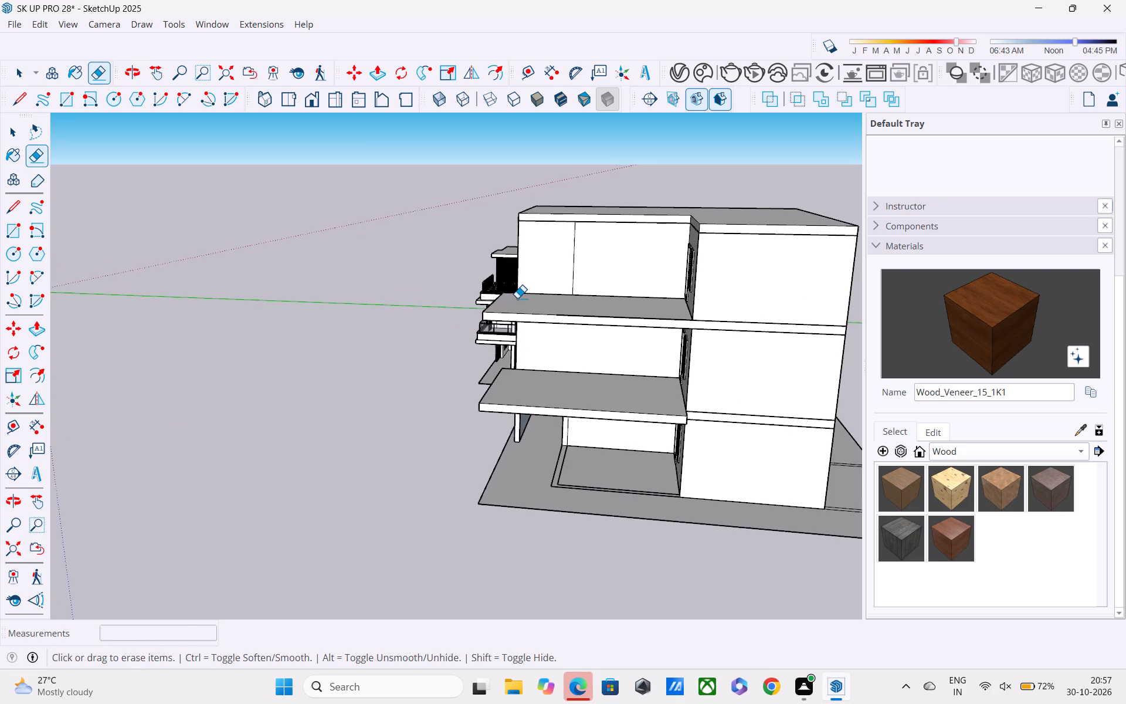
scroll(517, 298, "up", 13)
scroll(685, 262, "up", 5)
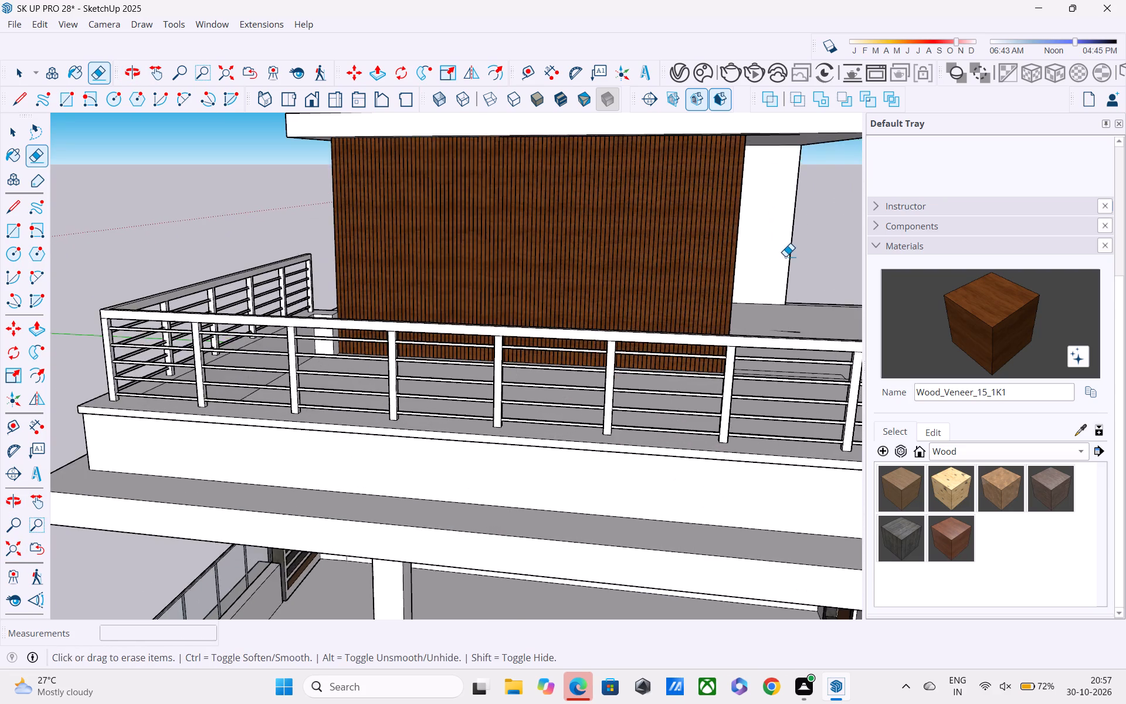
middle_click_drag(765, 252, 327, 262)
scroll(439, 295, "up", 3)
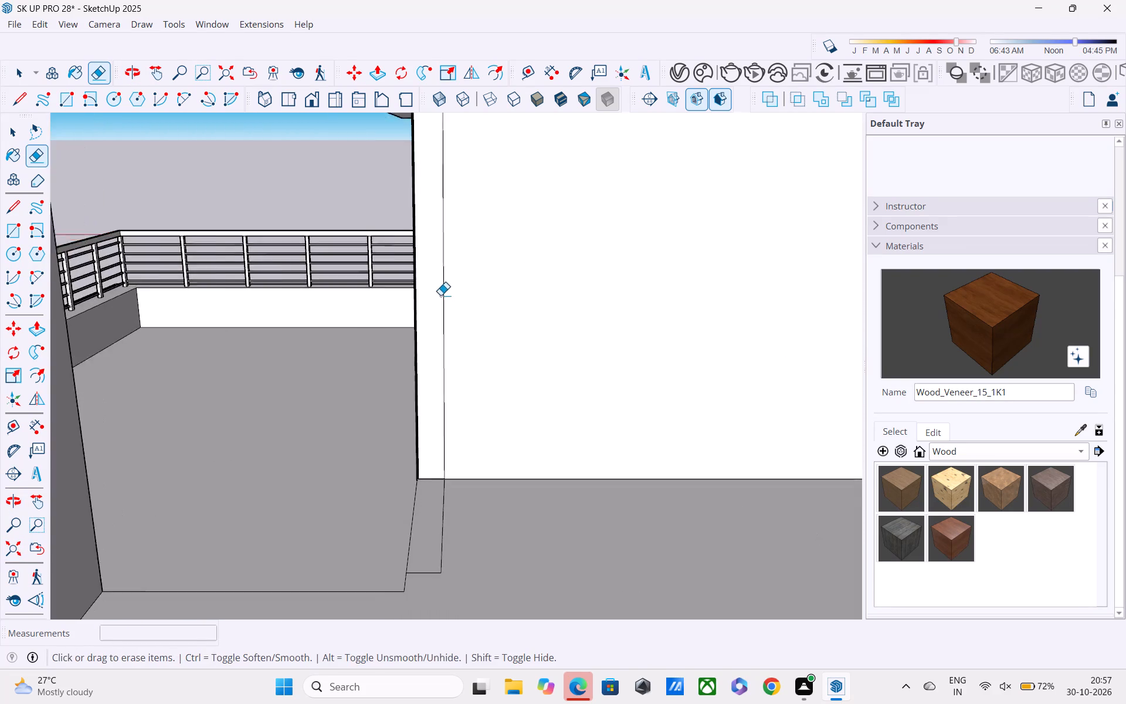
middle_click_drag(439, 285, 413, 246)
scroll(413, 242, "down", 3)
middle_click_drag(403, 282, 364, 299)
scroll(359, 296, "up", 2)
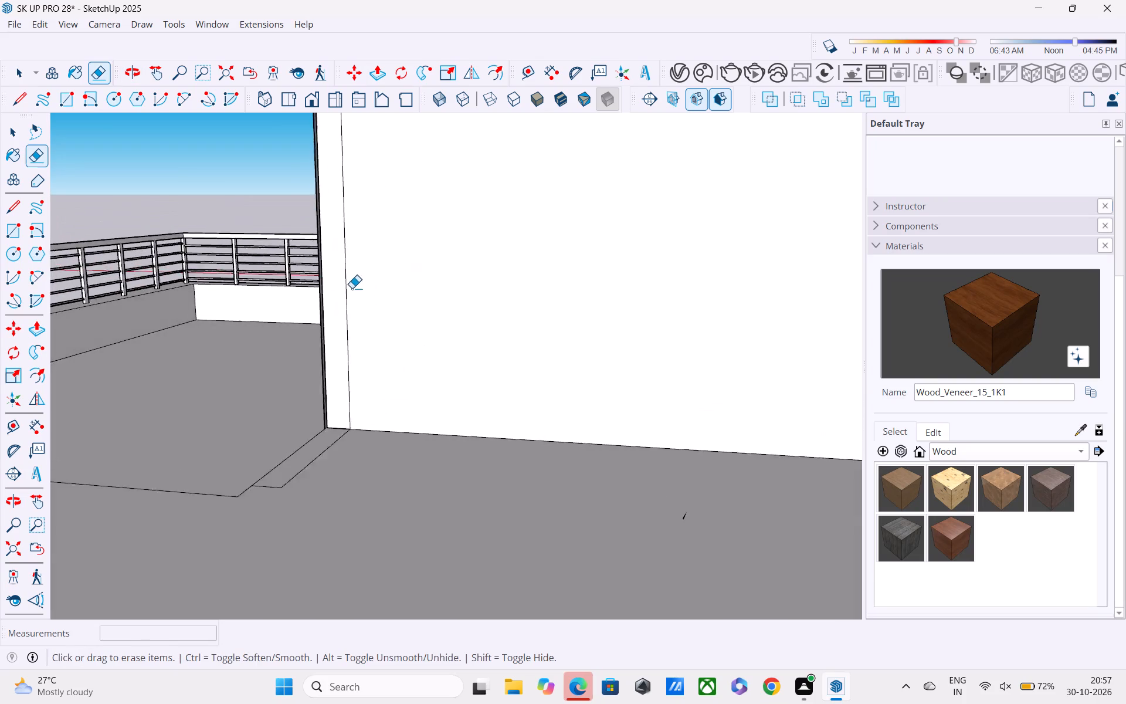
scroll(352, 288, "up", 10)
scroll(304, 279, "up", 5)
middle_click_drag(305, 282, 317, 285)
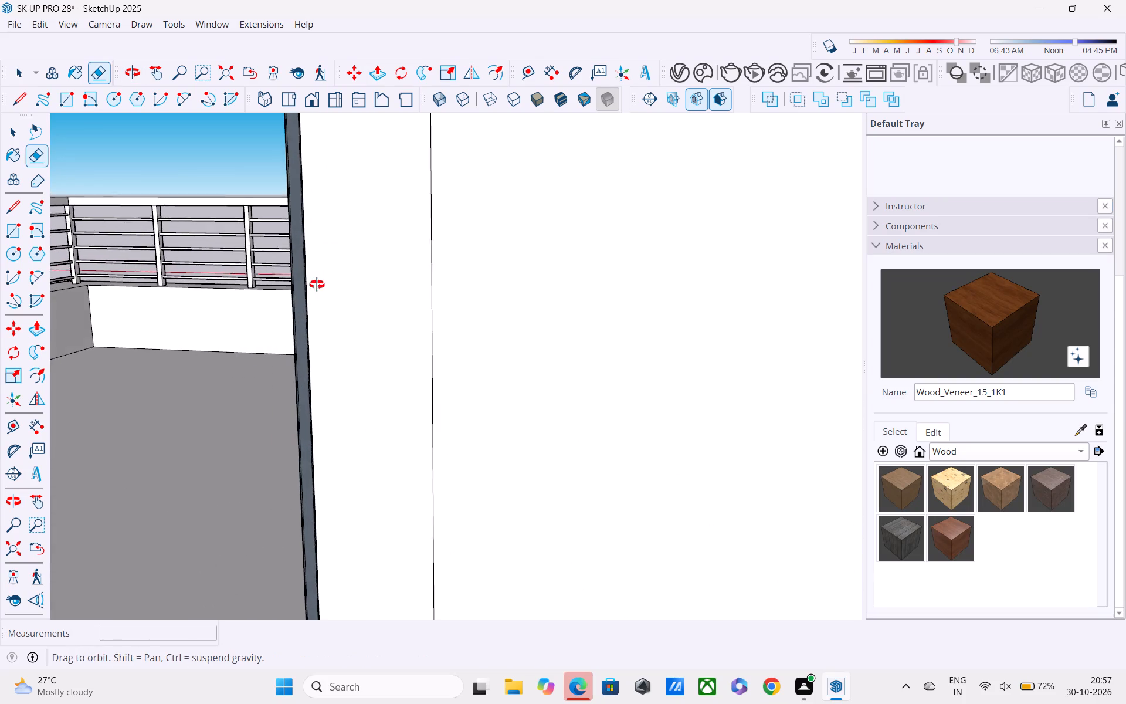
middle_click_drag(317, 285, 719, 290)
scroll(715, 284, "down", 5)
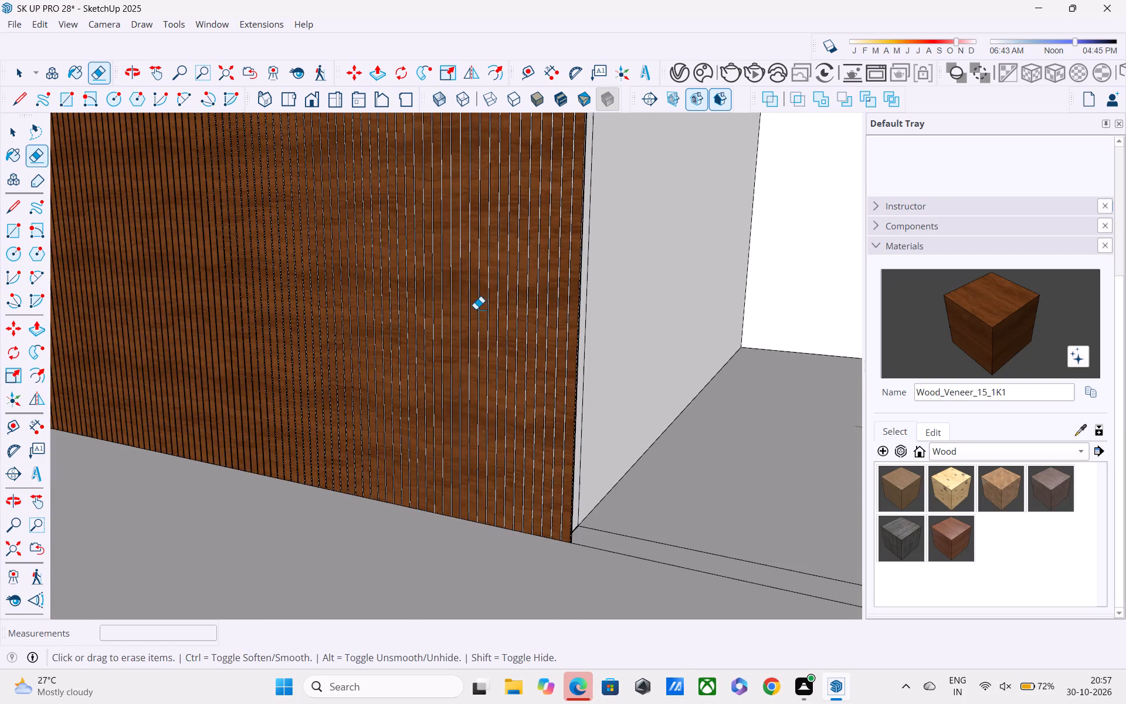
scroll(475, 309, "down", 6)
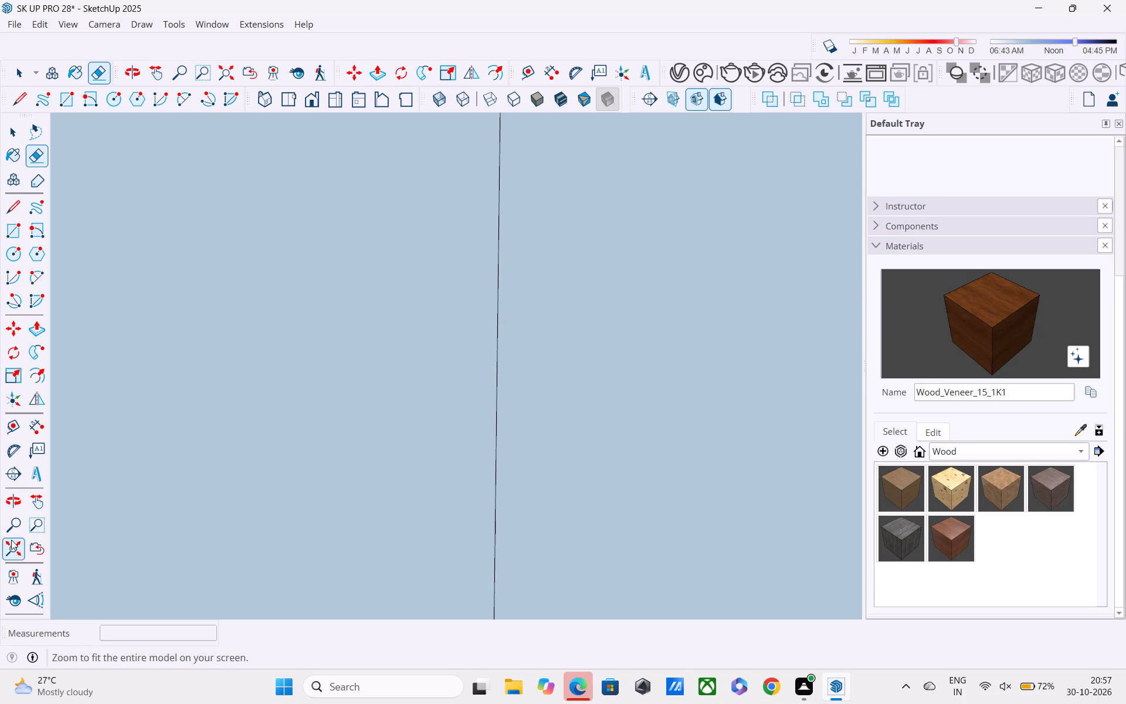
Erase the leftover outline edges on the terrace floor beside the base of the veneer block's closed end.
left_click(11, 540)
middle_click_drag(607, 333, 226, 326)
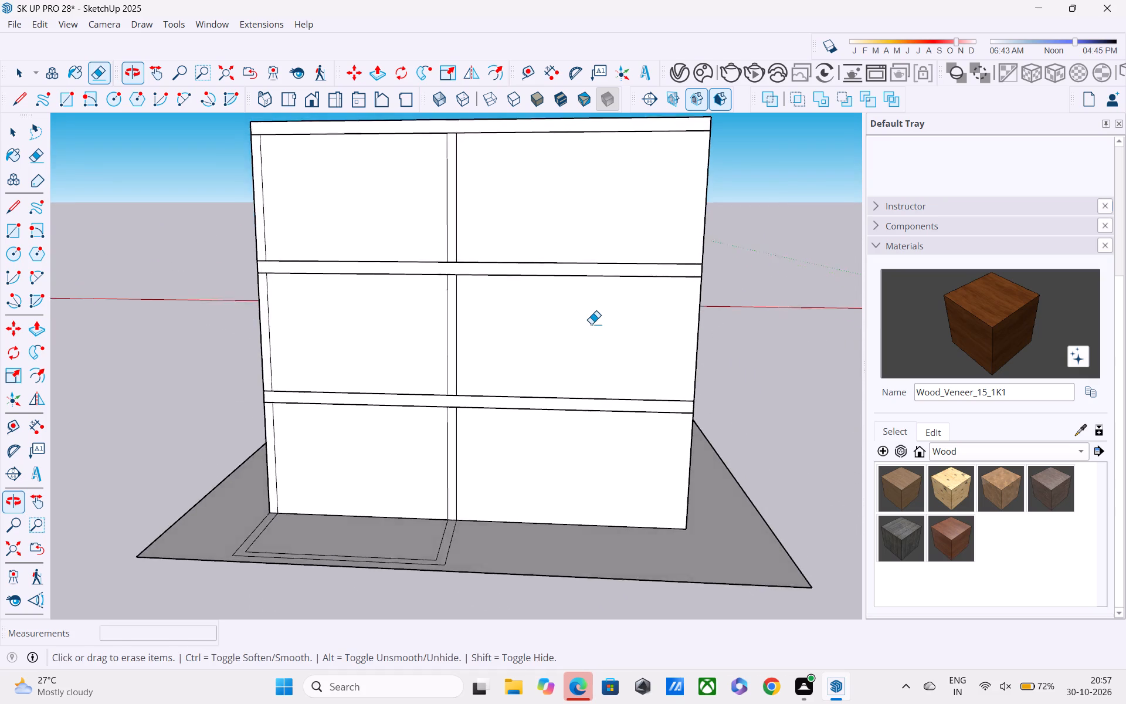
scroll(591, 324, "up", 2)
scroll(371, 344, "down", 2)
middle_click_drag(388, 344, 9, 339)
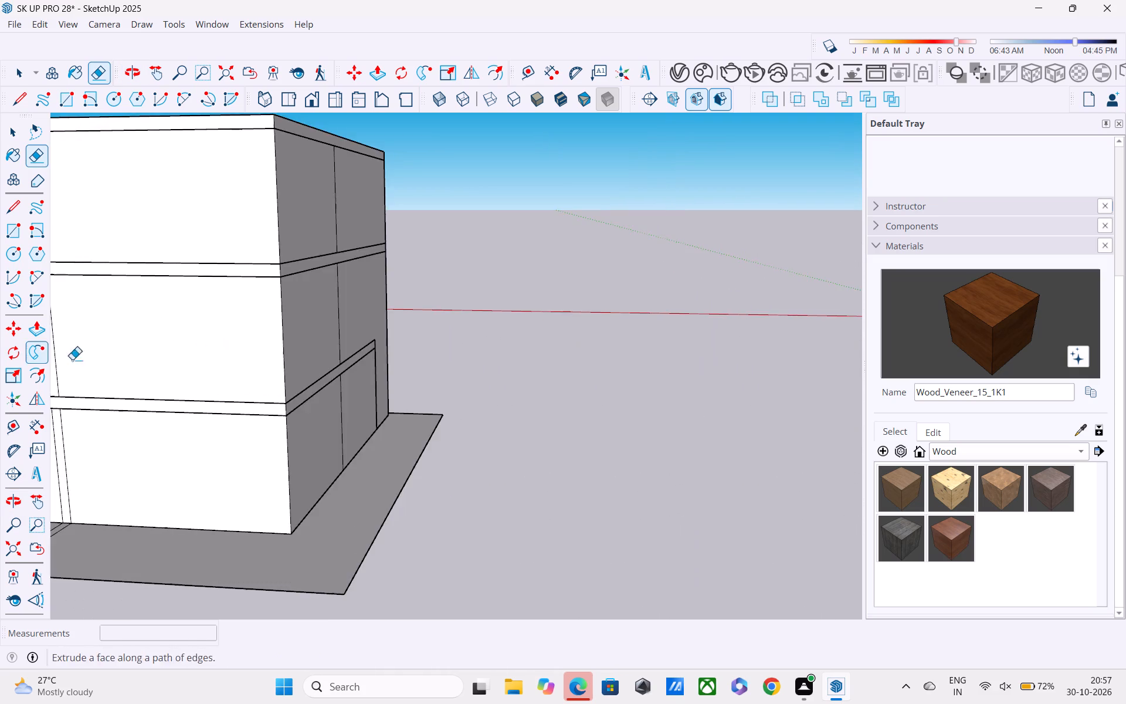
scroll(377, 365, "down", 3)
middle_click_drag(559, 365, 161, 368, "shift")
scroll(569, 387, "up", 3)
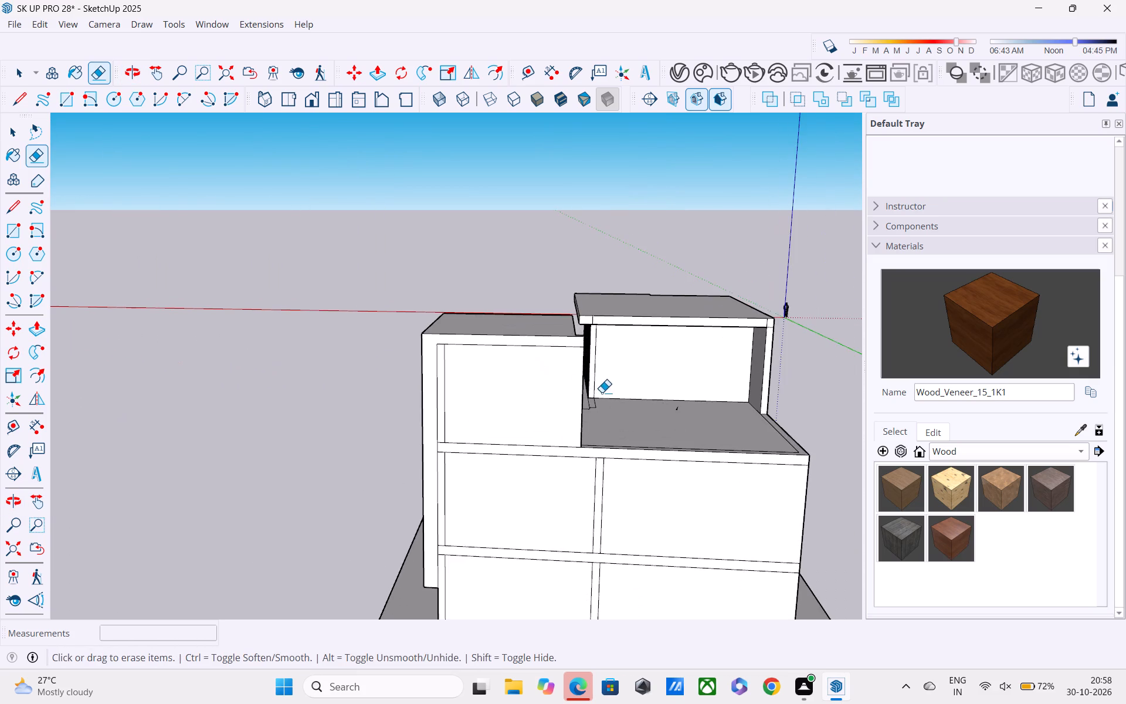
scroll(602, 392, "up", 9)
left_click_drag(574, 418, 599, 427)
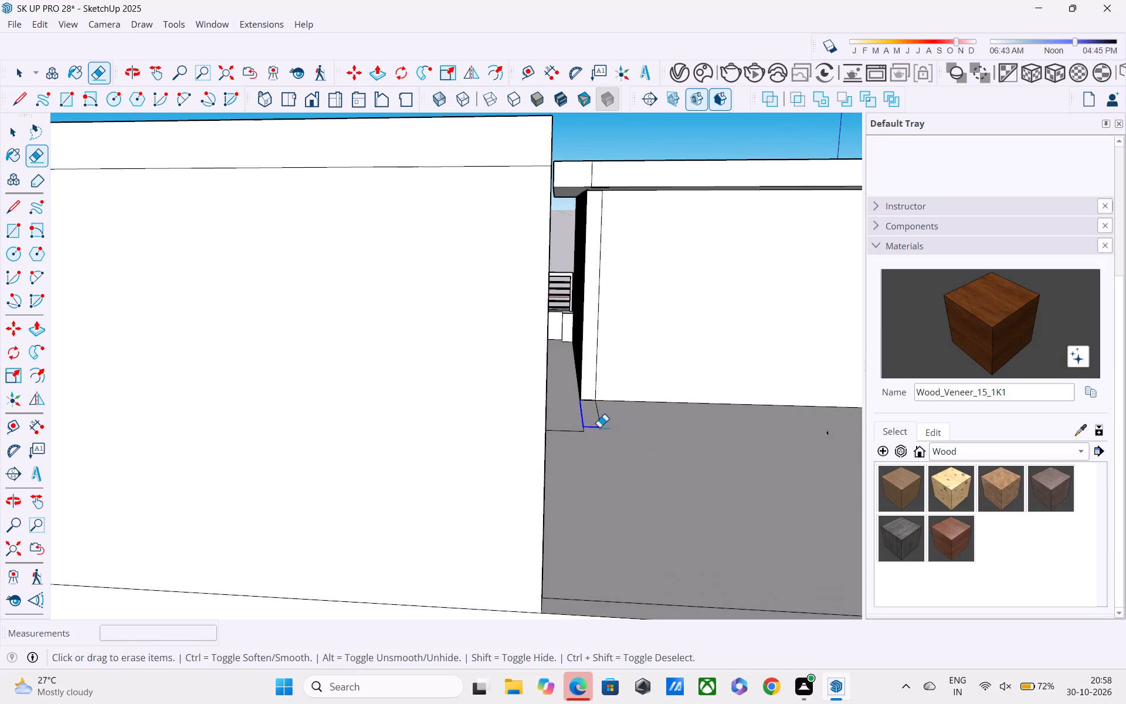
left_click_drag(599, 427, 603, 427)
left_click_drag(561, 428, 561, 443)
left_click_drag(575, 415, 586, 421)
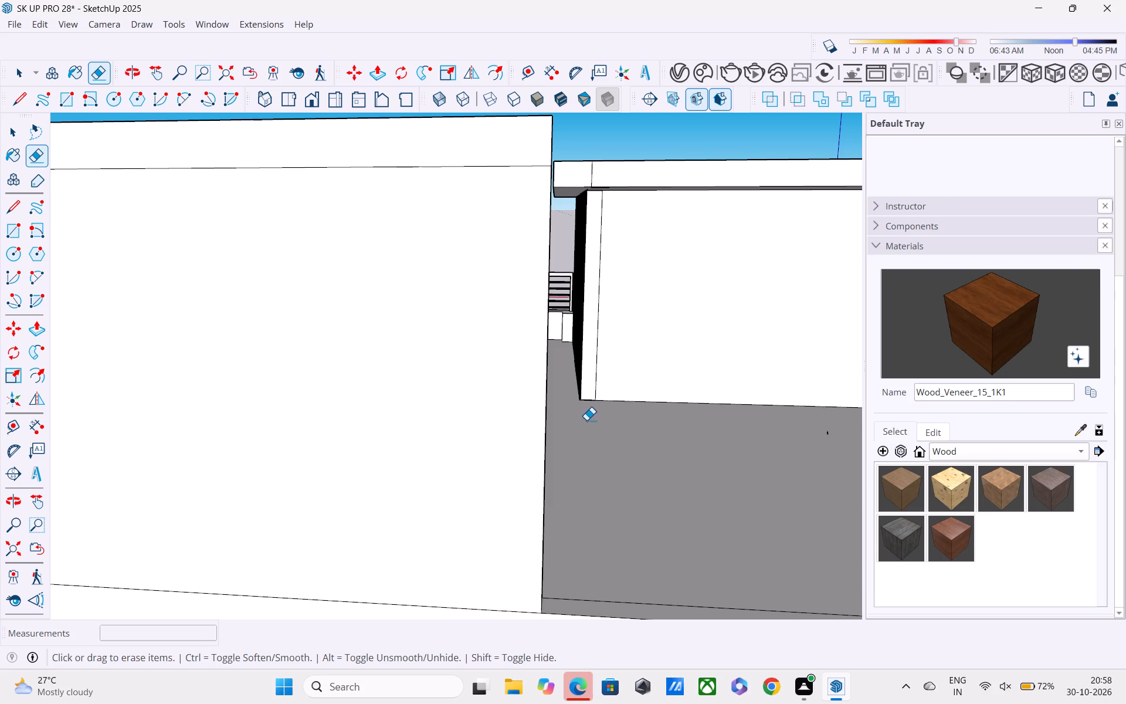
Review the veneer block, terrace and front facade from around the house.
middle_click_drag(586, 420, 748, 412)
scroll(683, 409, "down", 3)
middle_click_drag(630, 413, 820, 356)
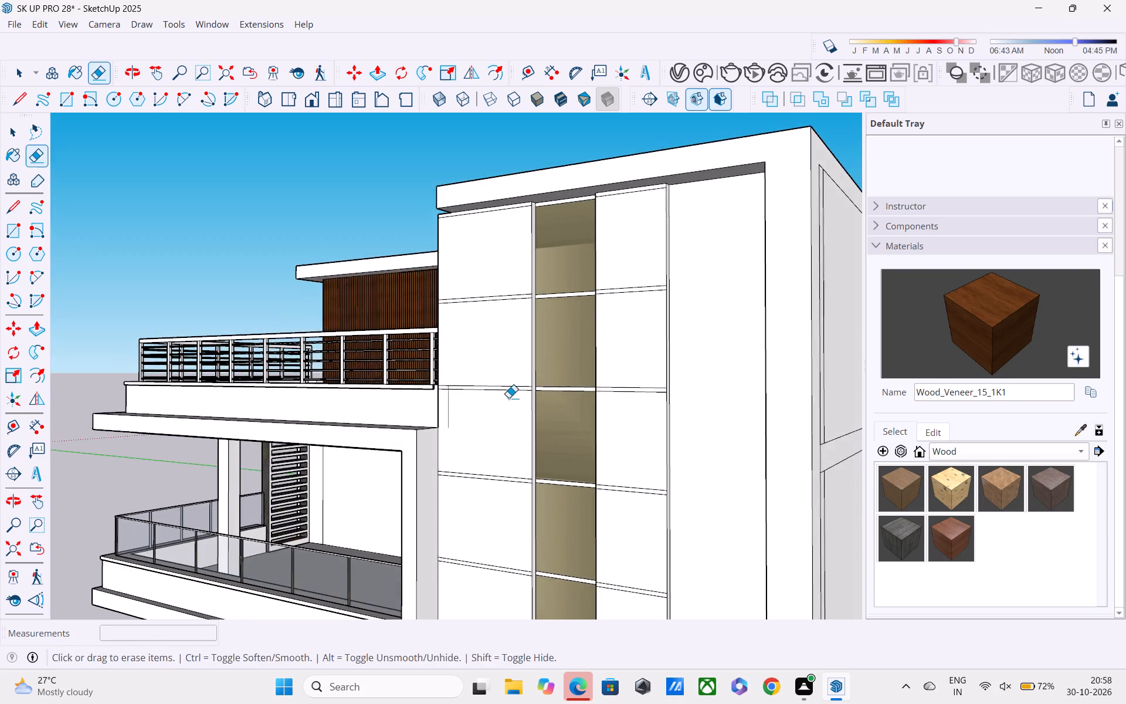
middle_click_drag(480, 399, 605, 406)
scroll(606, 404, "up", 3, "shift")
scroll(581, 415, "up", 1)
scroll(581, 415, "down", 10)
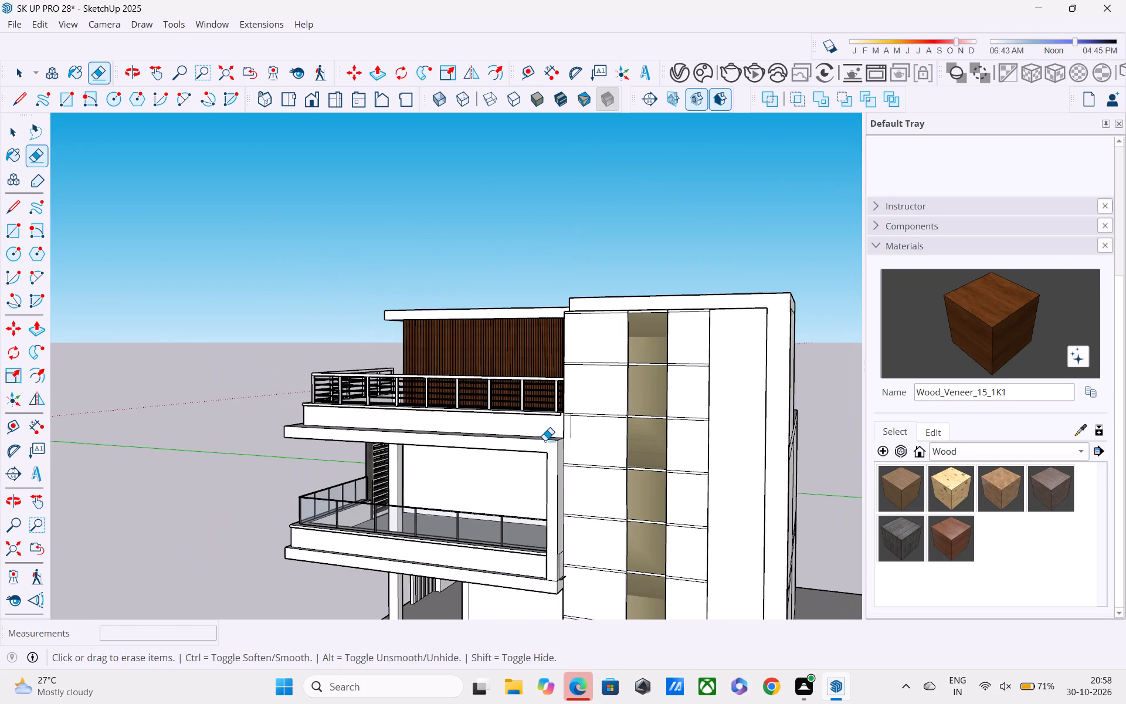
scroll(664, 480, "up", 1)
middle_click_drag(535, 389, 585, 416)
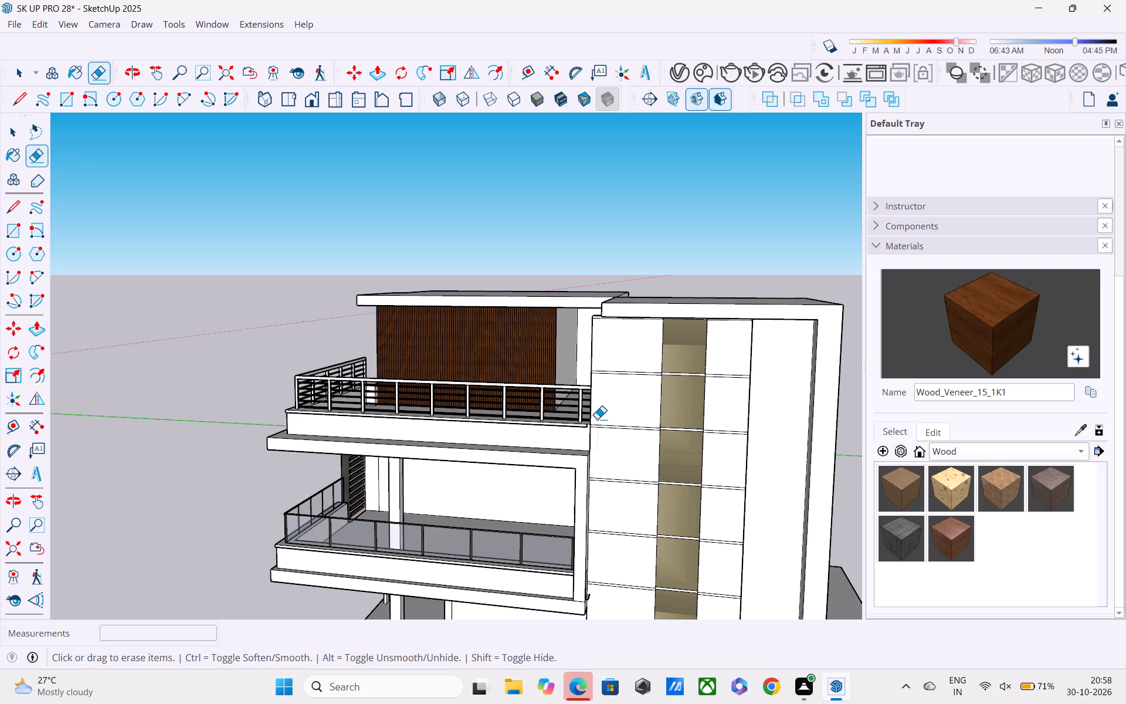
middle_click_drag(654, 368, 498, 299, "shift")
middle_click_drag(477, 422, 394, 303)
middle_click_drag(615, 365, 564, 323)
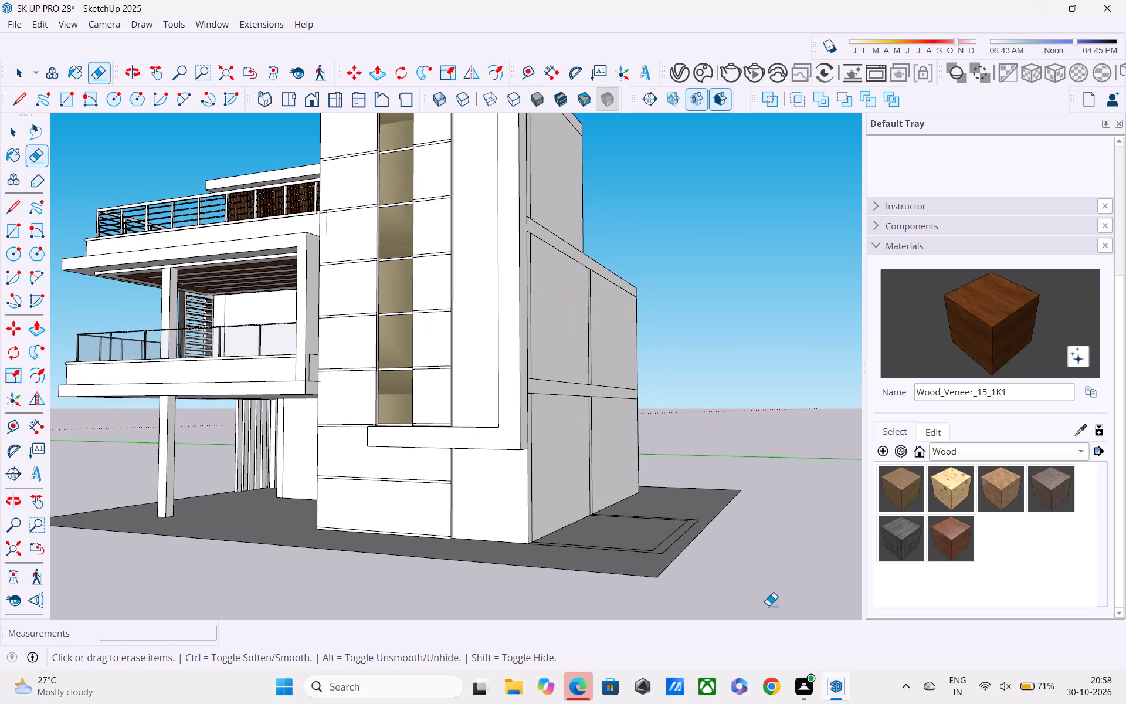
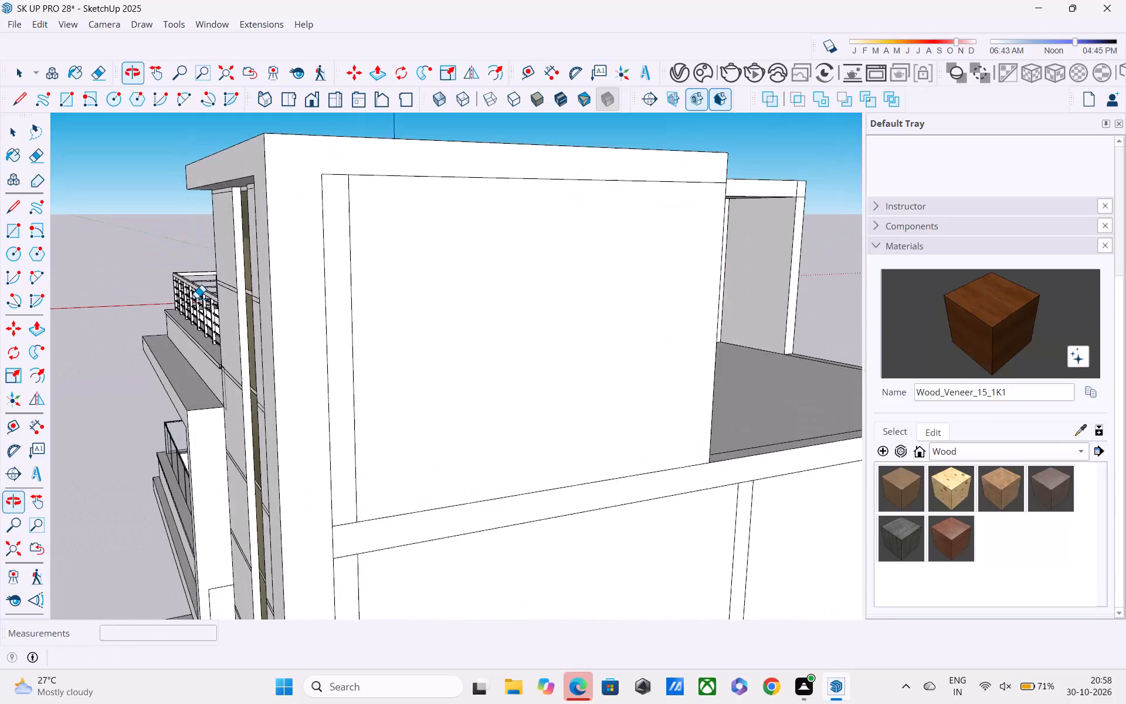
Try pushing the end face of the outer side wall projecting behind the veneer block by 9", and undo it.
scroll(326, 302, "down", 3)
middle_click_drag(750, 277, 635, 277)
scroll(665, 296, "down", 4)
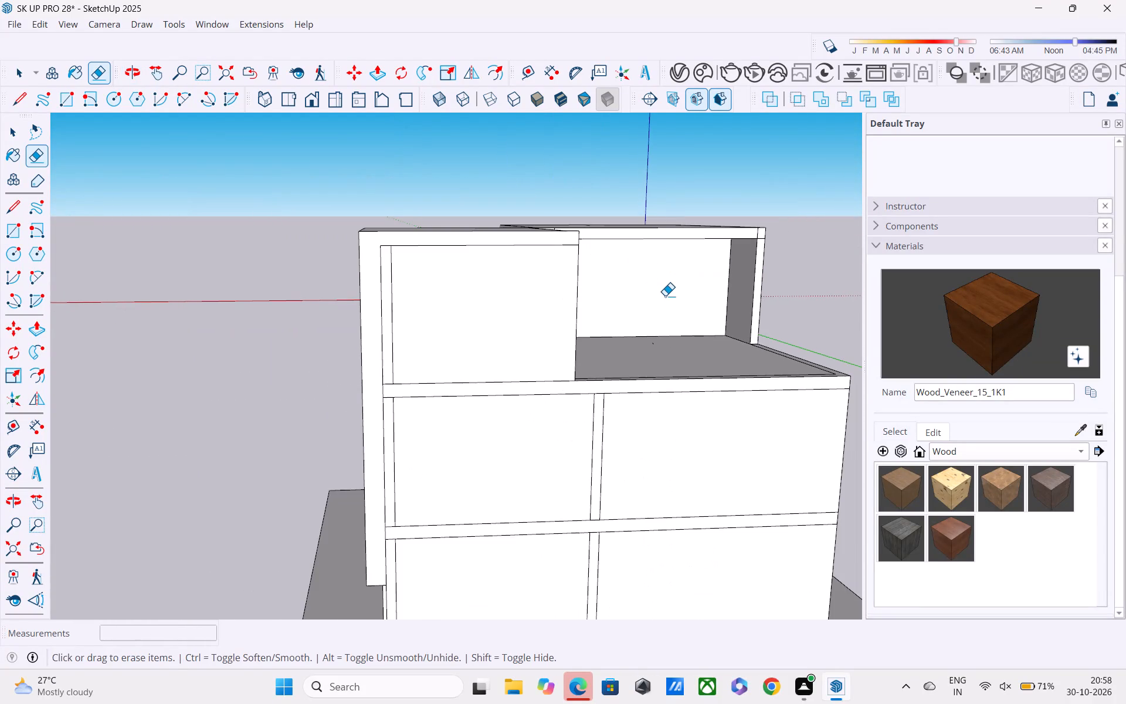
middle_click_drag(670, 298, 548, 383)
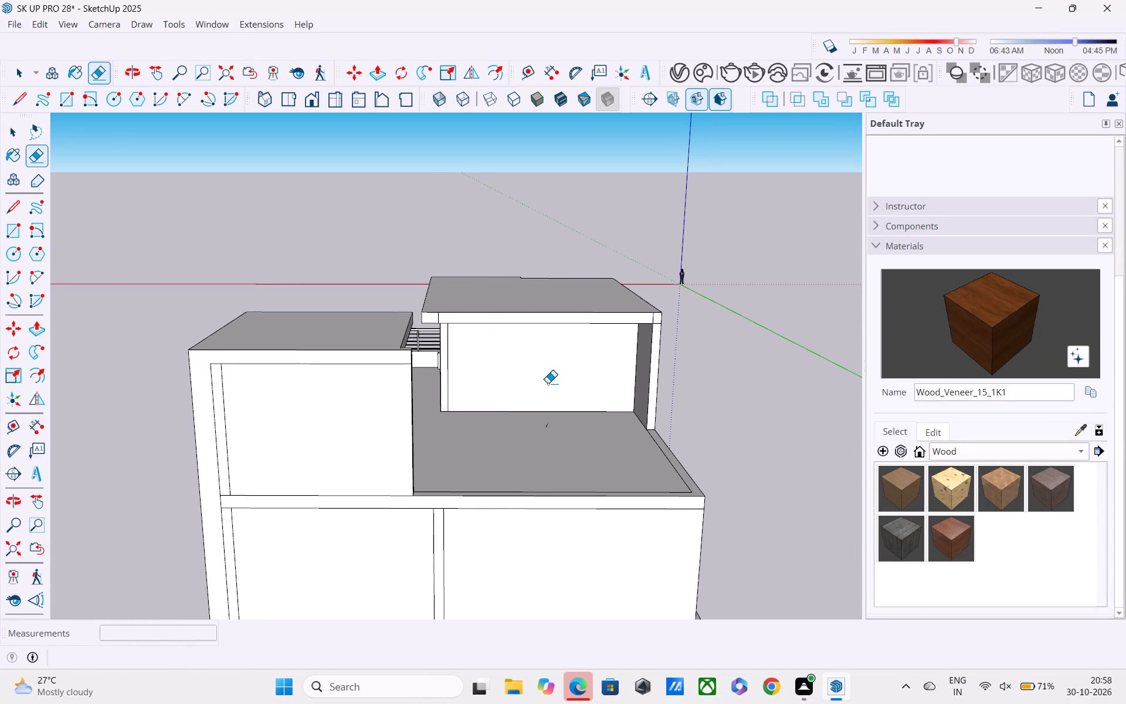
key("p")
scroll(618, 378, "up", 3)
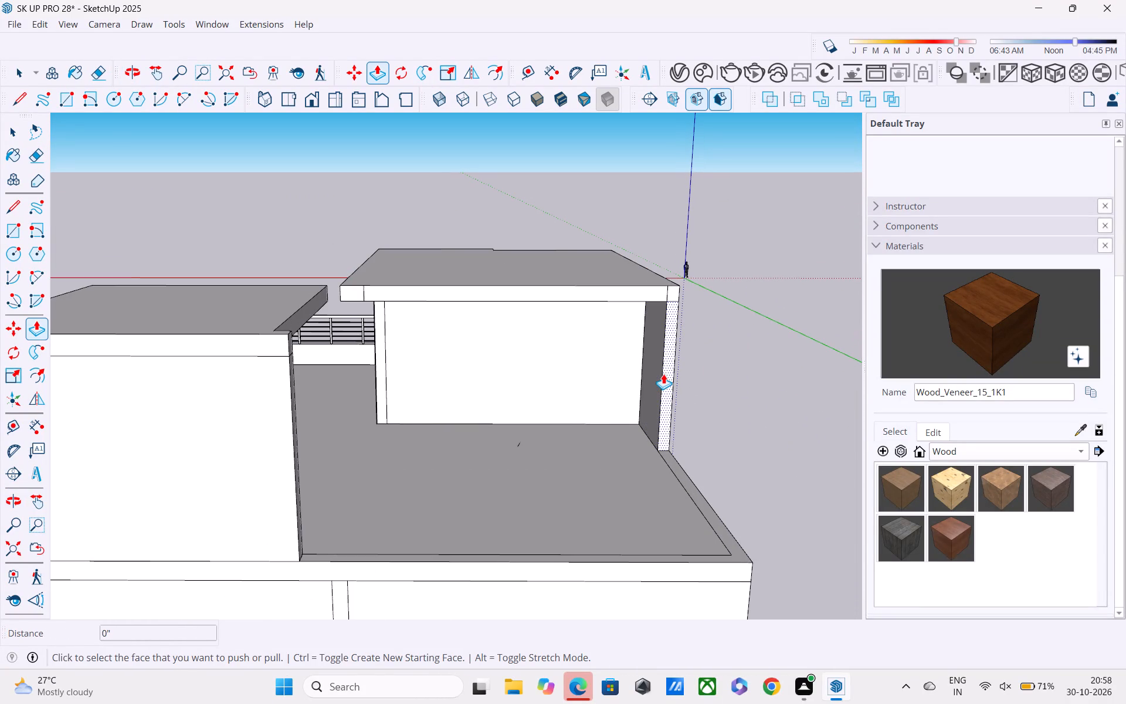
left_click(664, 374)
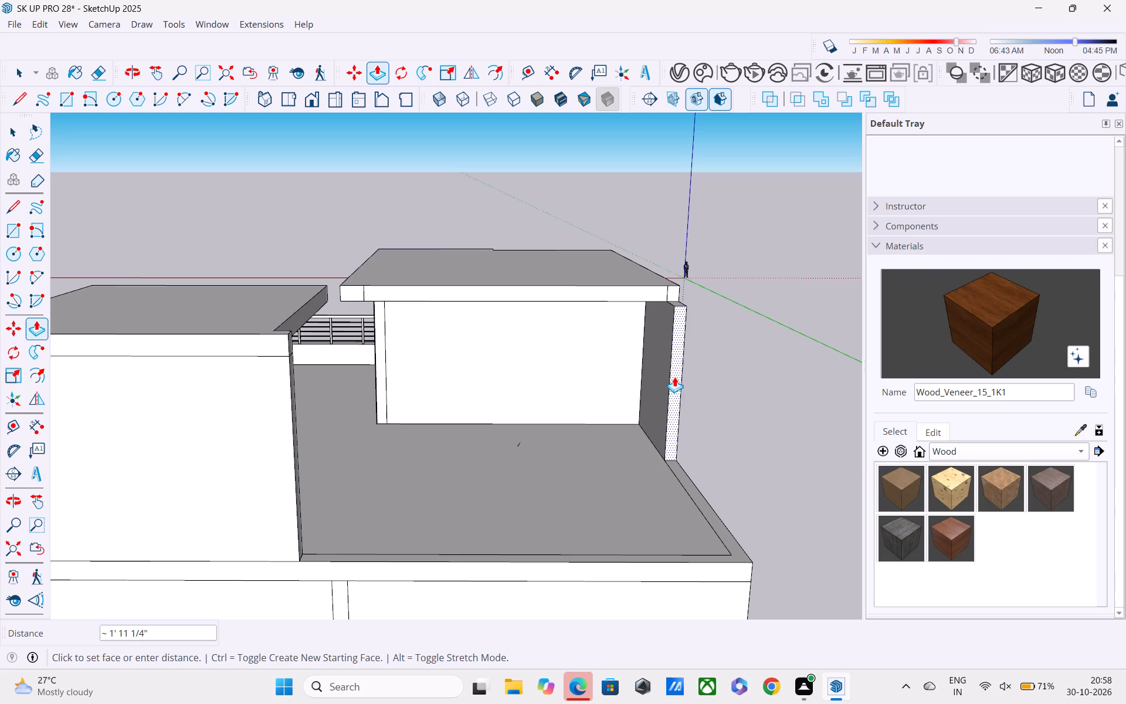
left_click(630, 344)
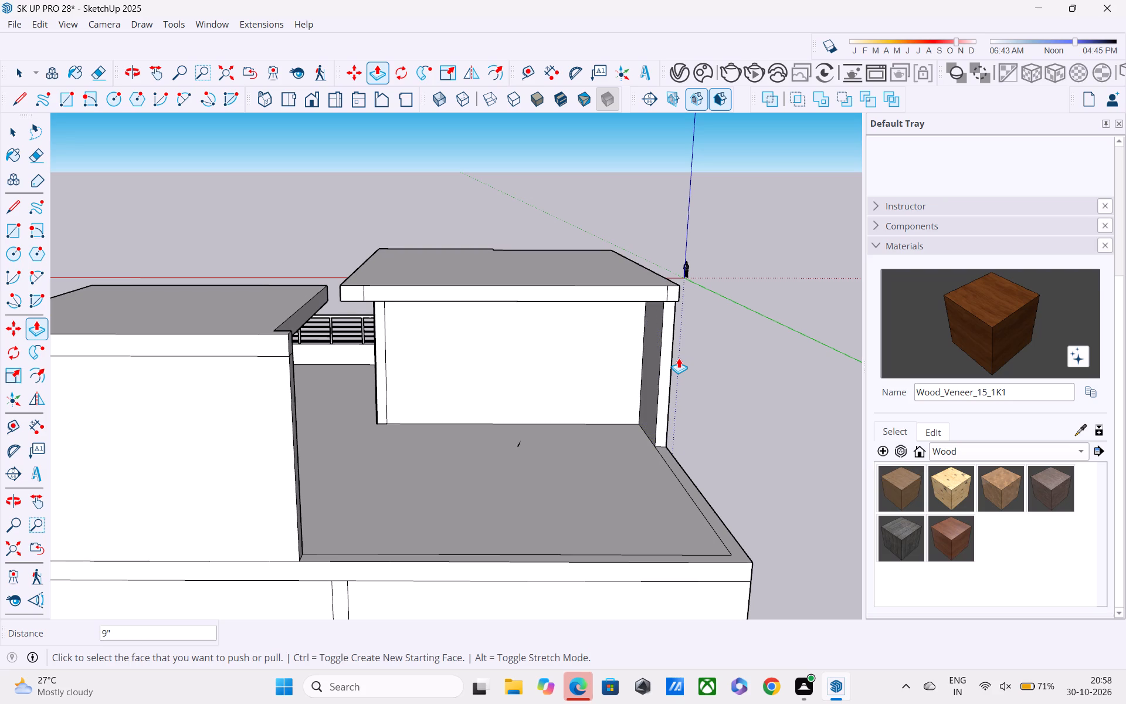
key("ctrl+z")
Push the projecting outer side wall's end face back 5', flush with the veneer block's rear wall.
left_click_drag(670, 358, 670, 357)
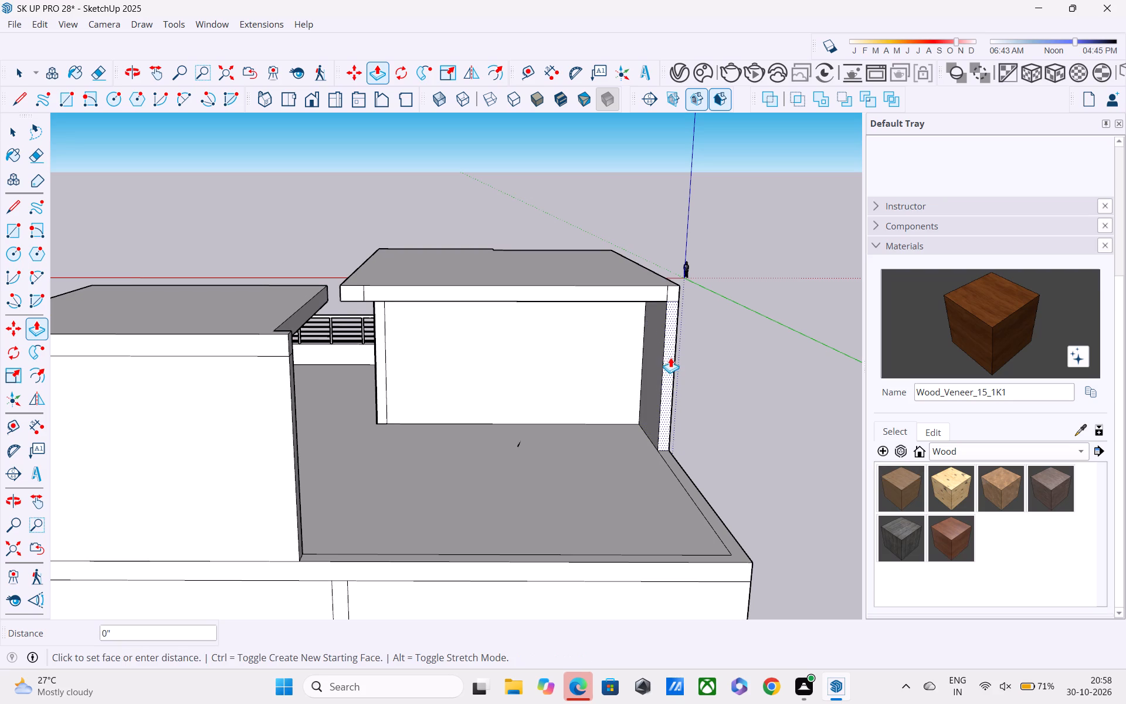
left_click_drag(670, 357, 647, 340)
scroll(669, 351, "up", 3)
left_click_drag(663, 346, 640, 323)
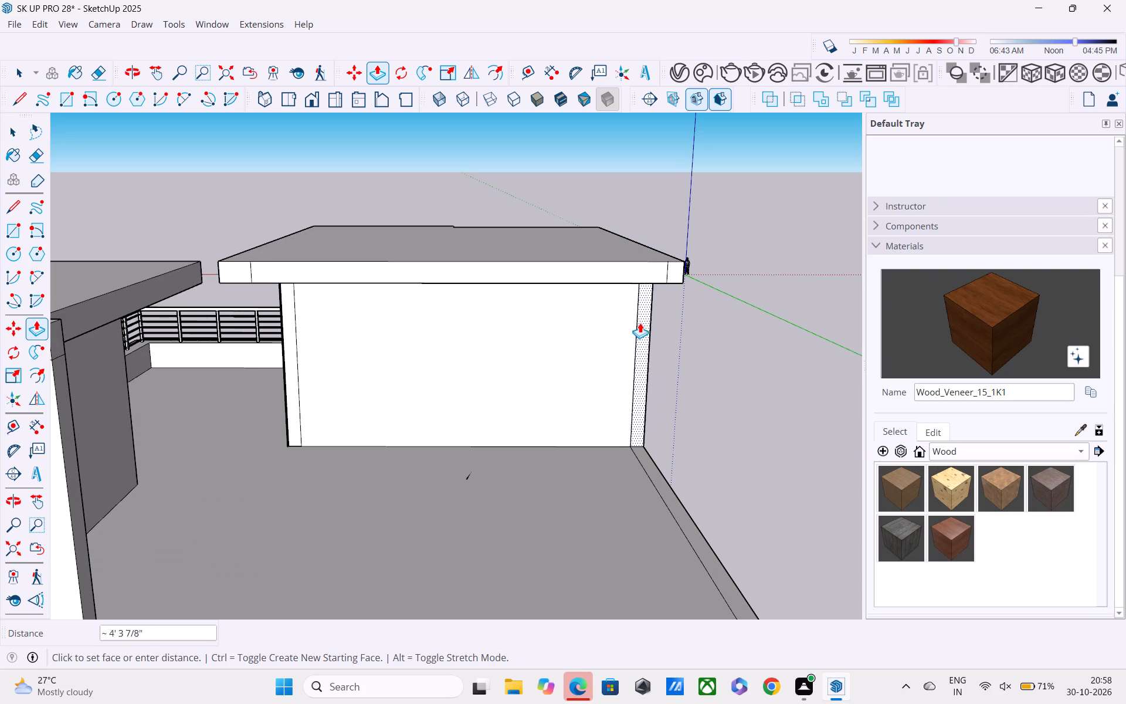
left_click_drag(640, 323, 626, 339)
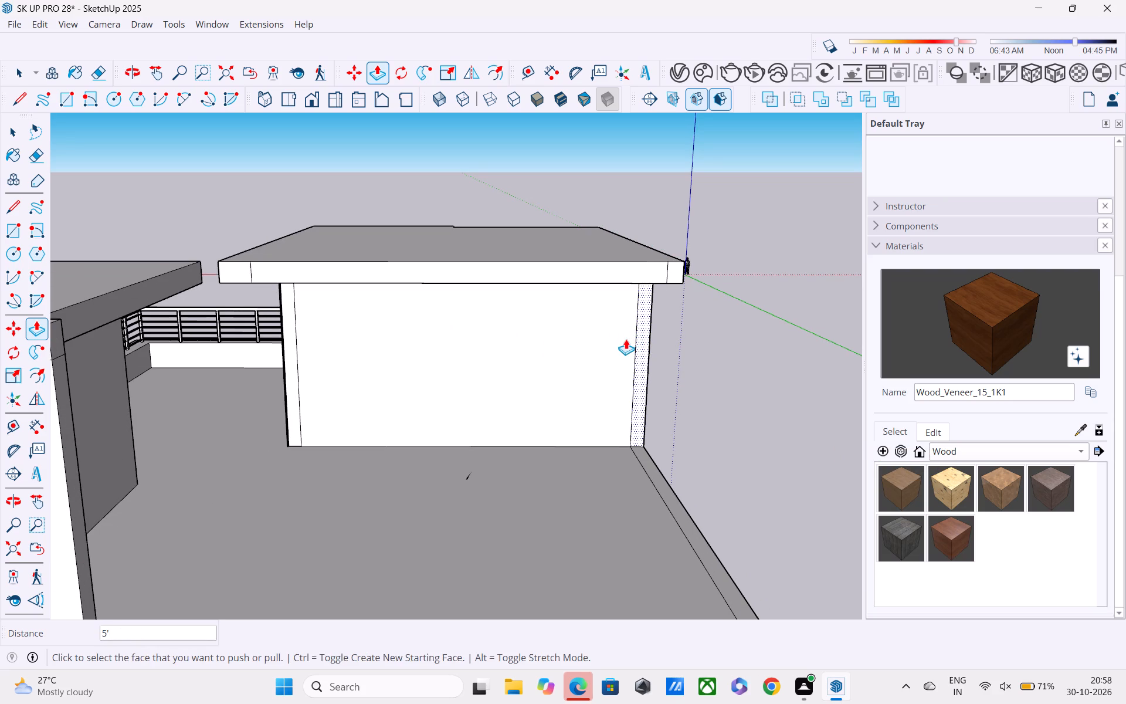
Erase the leftover seam lines at the outer corner of the veneer block's rear wall and across its rear roof fascia.
scroll(626, 339, "down", 3)
middle_click_drag(602, 332, 440, 316)
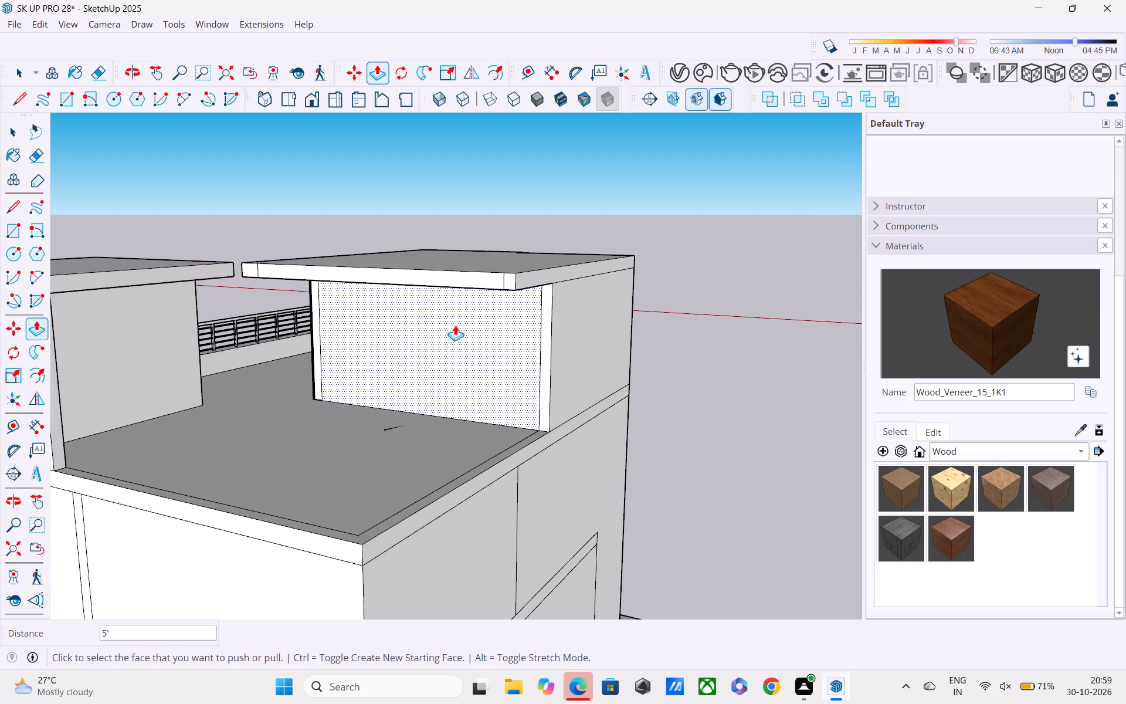
key("e")
scroll(481, 334, "up", 3)
left_click_drag(557, 323, 568, 328)
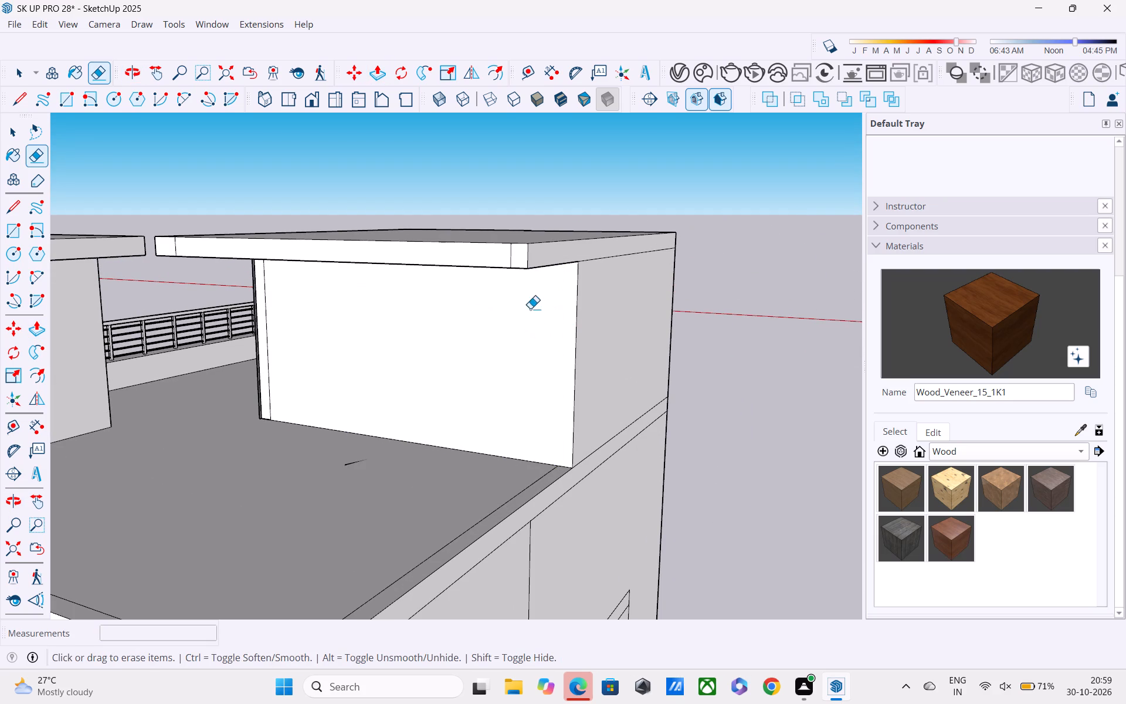
left_click_drag(505, 256, 510, 258)
middle_click_drag(463, 261, 883, 293, "shift")
scroll(592, 285, "up", 3)
left_click_drag(517, 273, 490, 269)
scroll(490, 269, "down", 1)
middle_click_drag(490, 269, 274, 285, "shift")
Push the veneer block's rear roof fascia inward about 4' 4" to shorten the slab's overhang.
key("p")
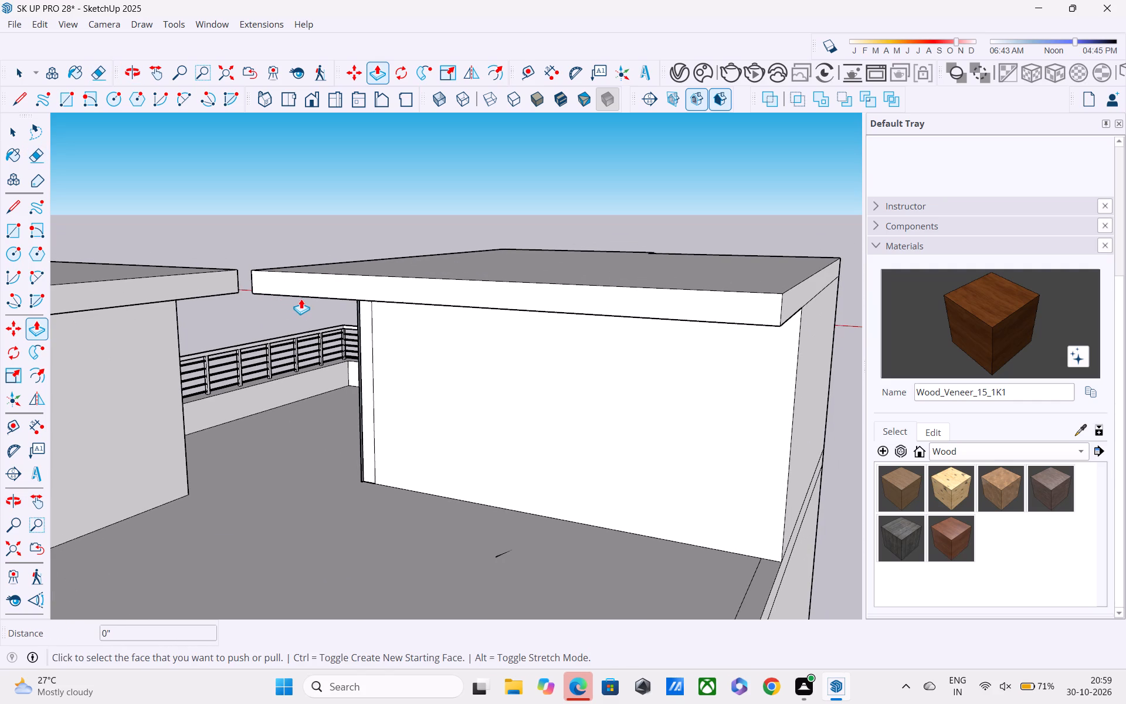
left_click(429, 291)
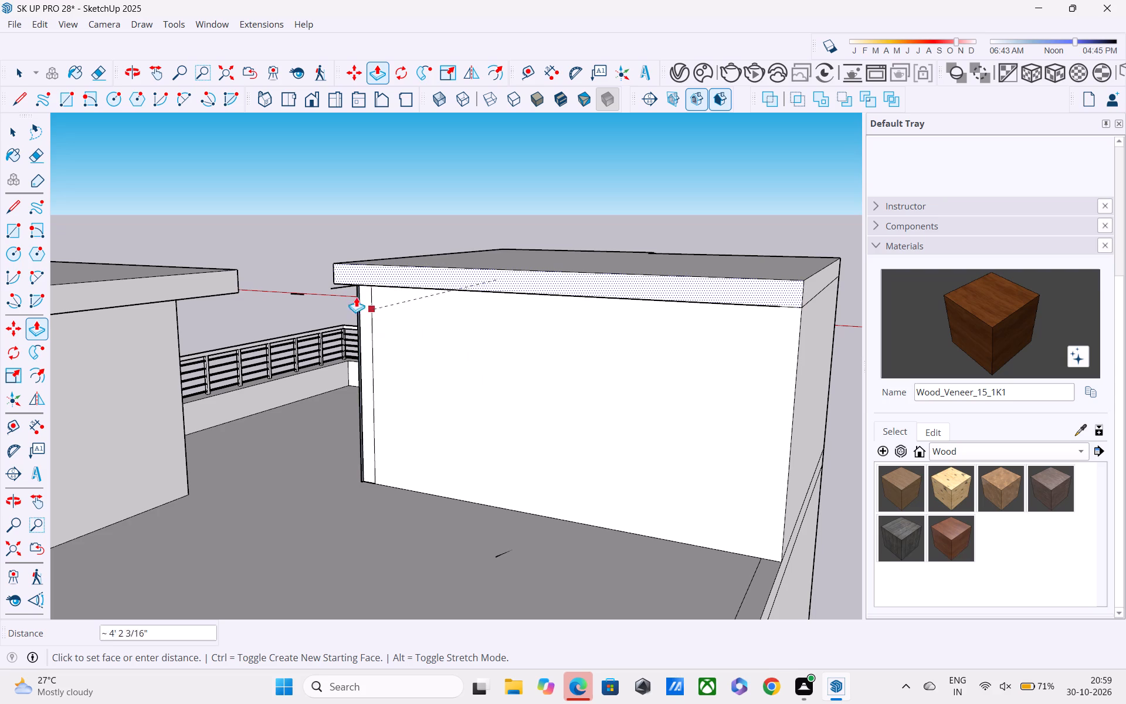
key("Escape")
left_click(375, 284)
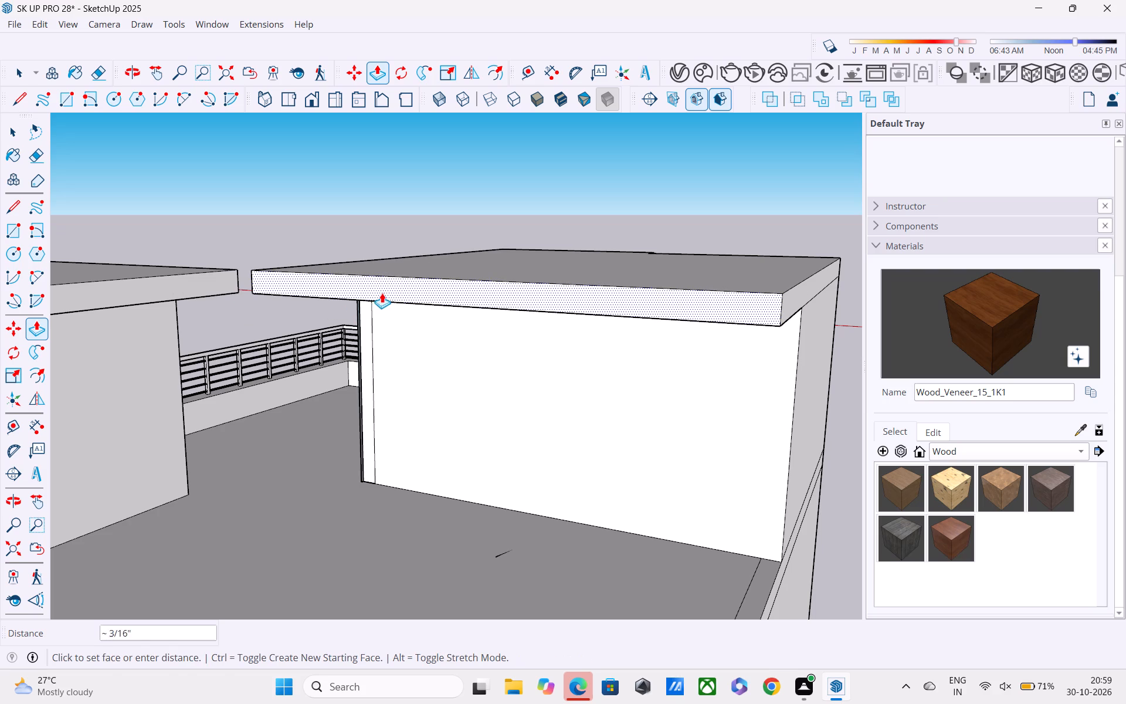
middle_click_drag(417, 312, 215, 303)
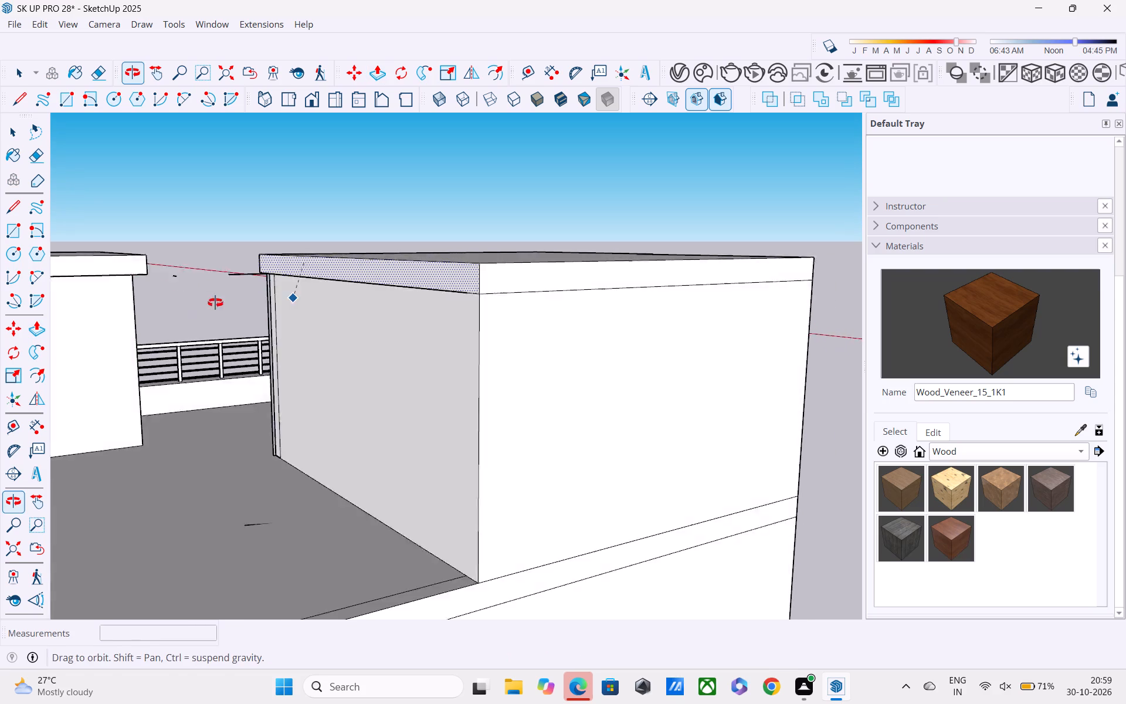
middle_click_drag(215, 303, 196, 303)
left_click(239, 320)
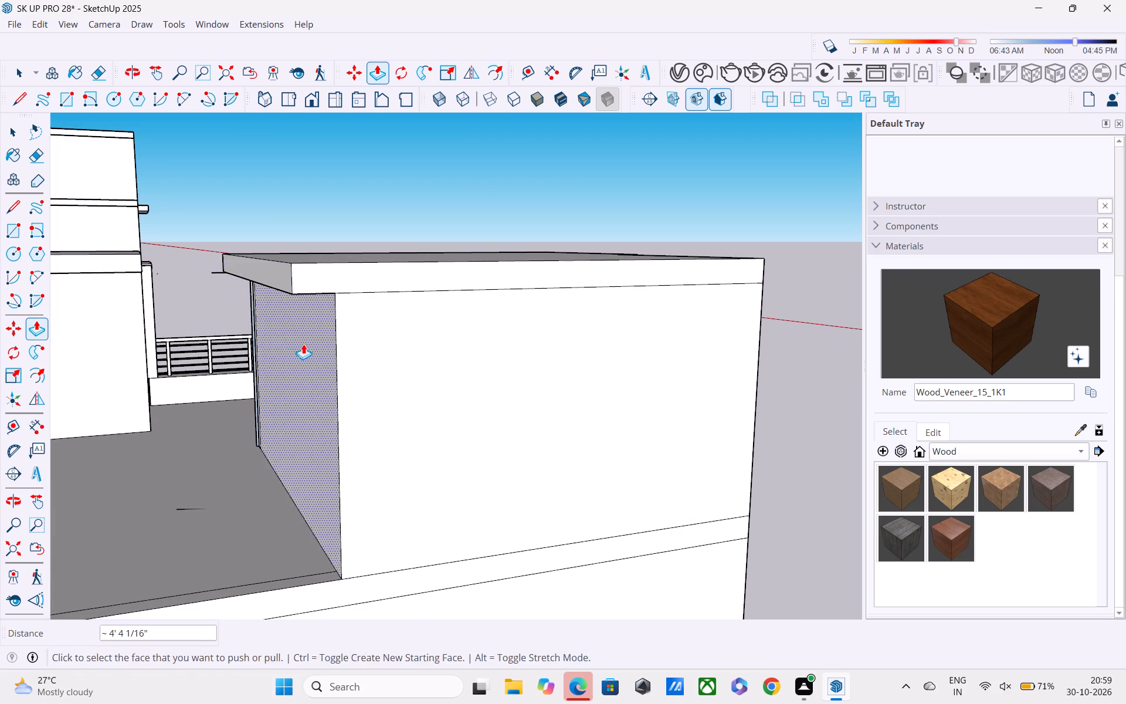
Review the veneer block's roof slab and the upper terrace from the front of the house.
middle_click_drag(303, 344, 141, 344)
scroll(167, 348, "down", 4)
middle_click_drag(312, 342, 0, 351)
middle_click_drag(356, 294, 82, 292)
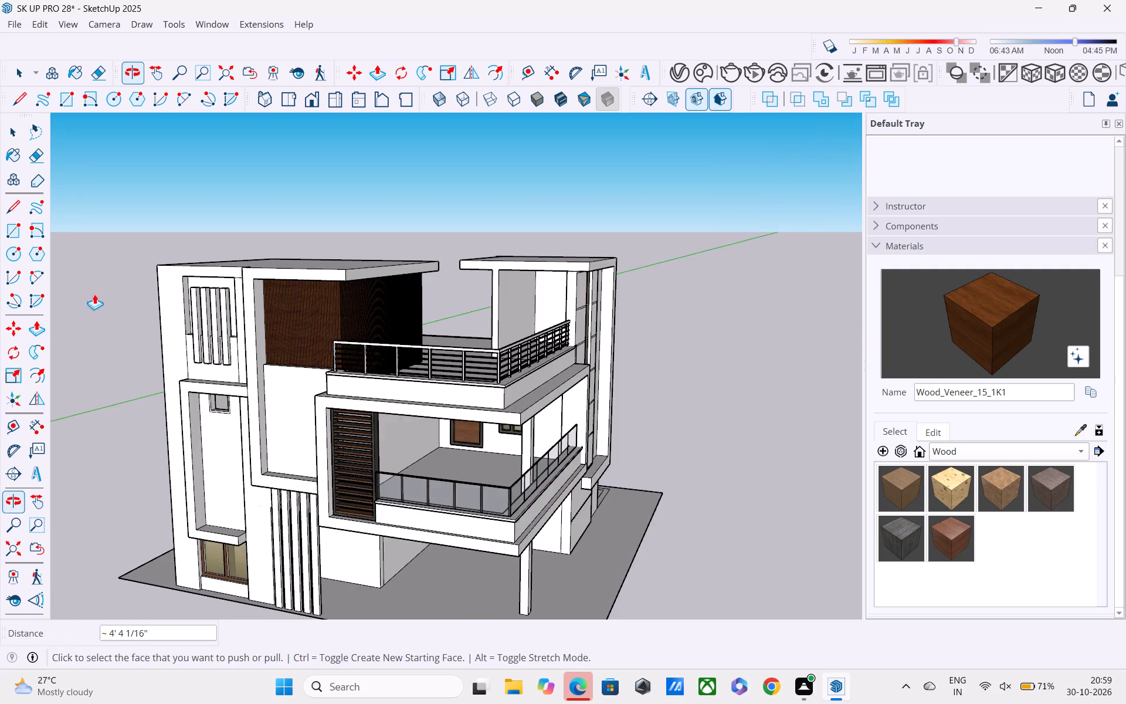
scroll(427, 295, "up", 6)
middle_click_drag(429, 294, 431, 323)
scroll(479, 311, "down", 4)
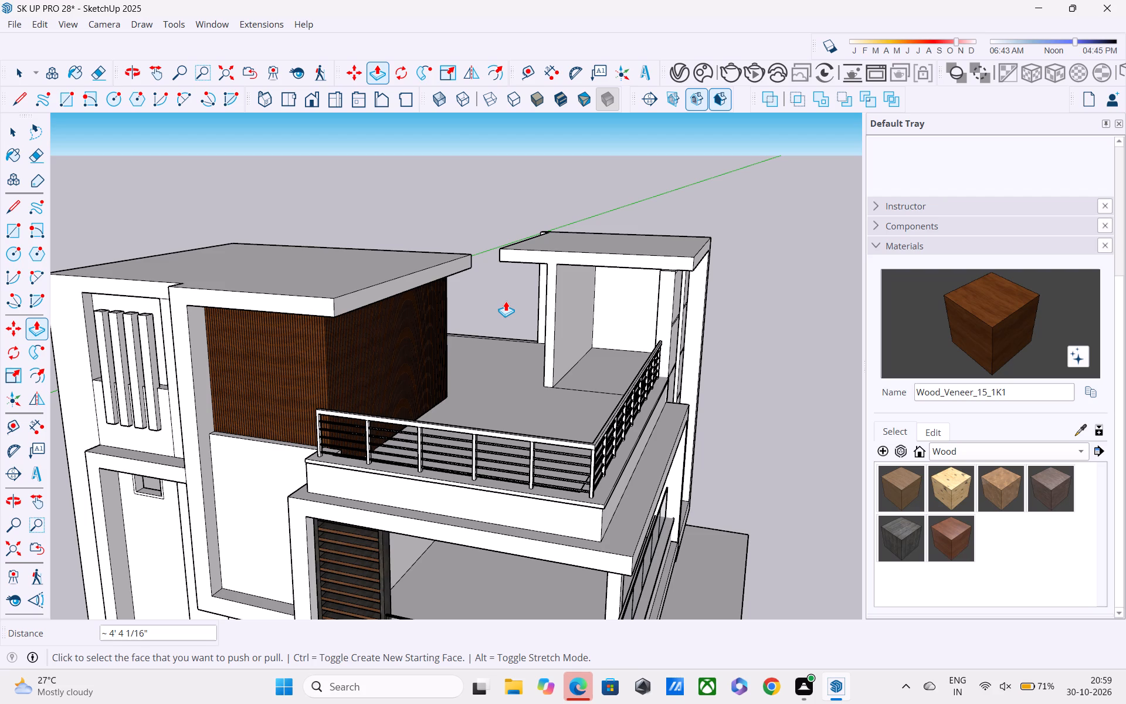
scroll(507, 289, "up", 3)
middle_click_drag(560, 235, 651, 285)
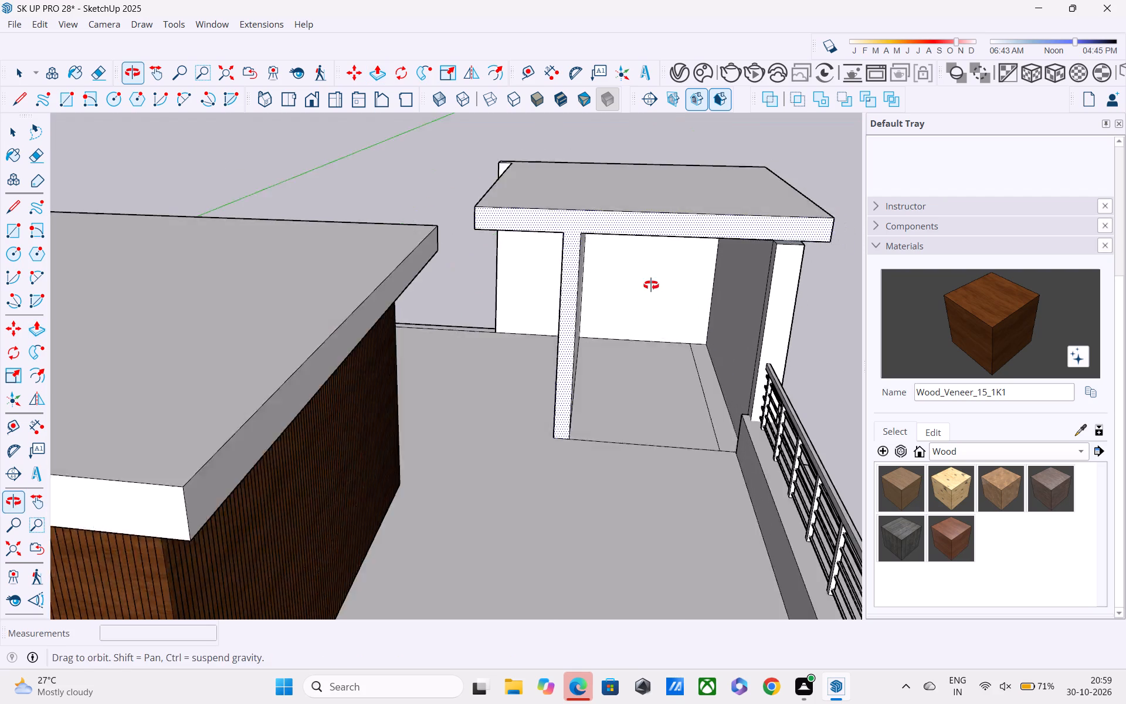
middle_click_drag(651, 285, 659, 290)
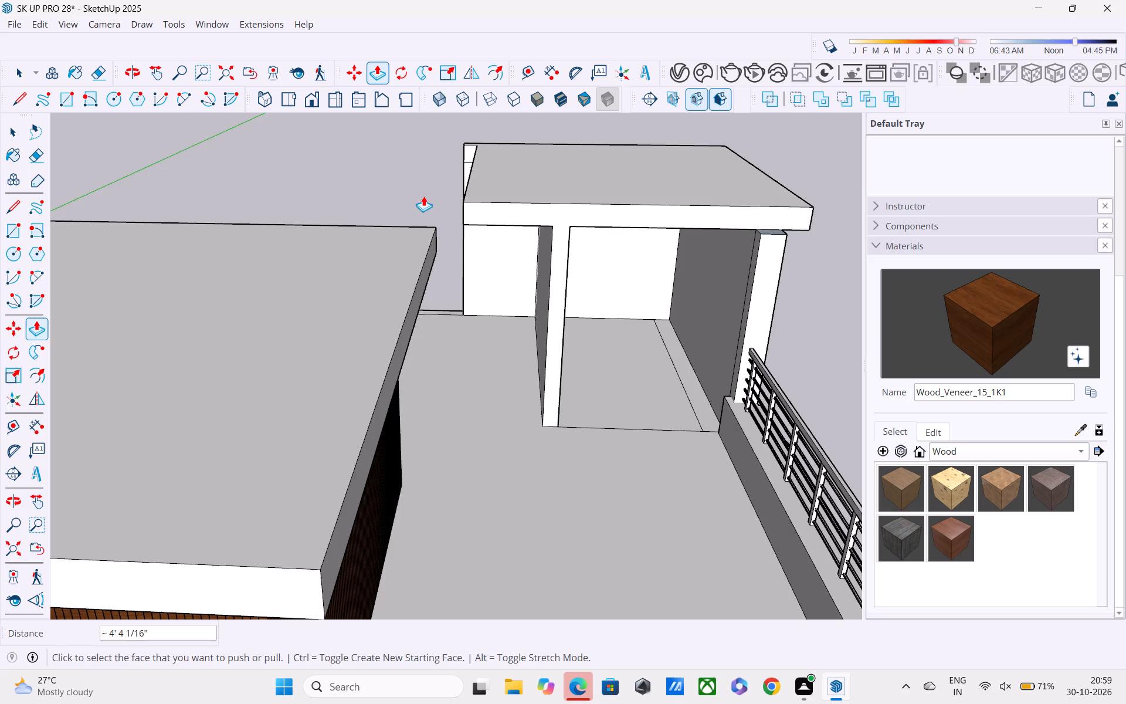
Push the projecting slab corner and side wall end behind the opposite terrace block back about 9 3/4", flush with its rear fascia.
middle_click_drag(433, 197, 608, 211)
middle_click_drag(255, 188, 362, 192)
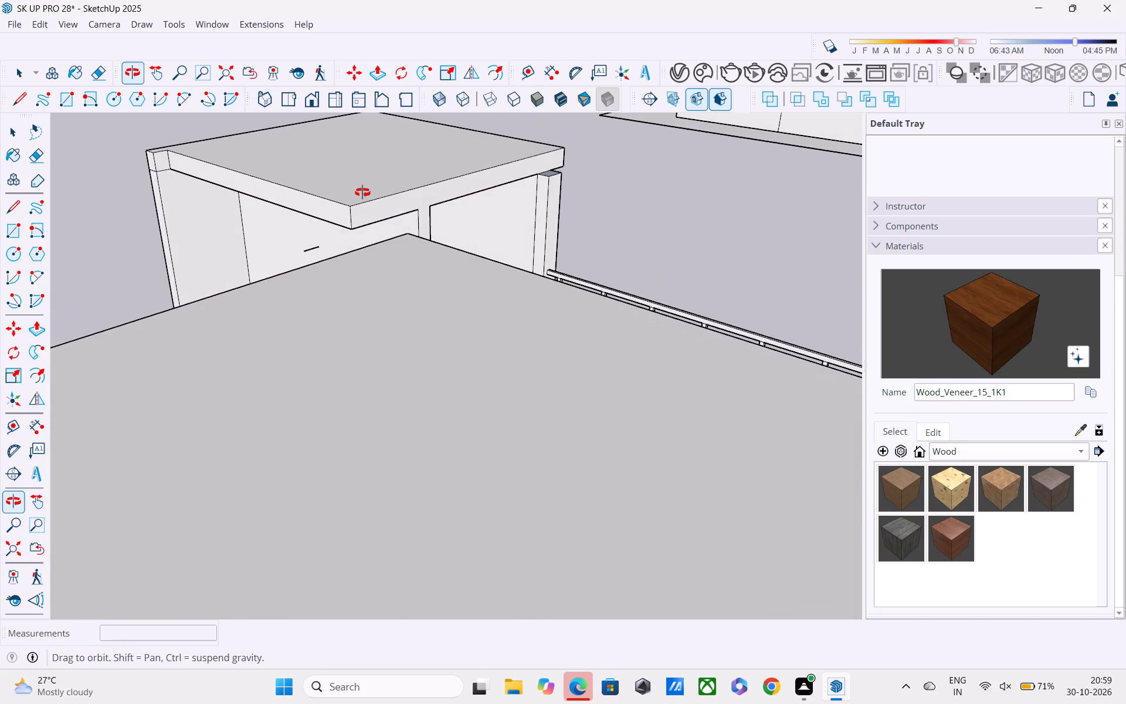
middle_click_drag(362, 192, 618, 209)
middle_click_drag(405, 188, 518, 191)
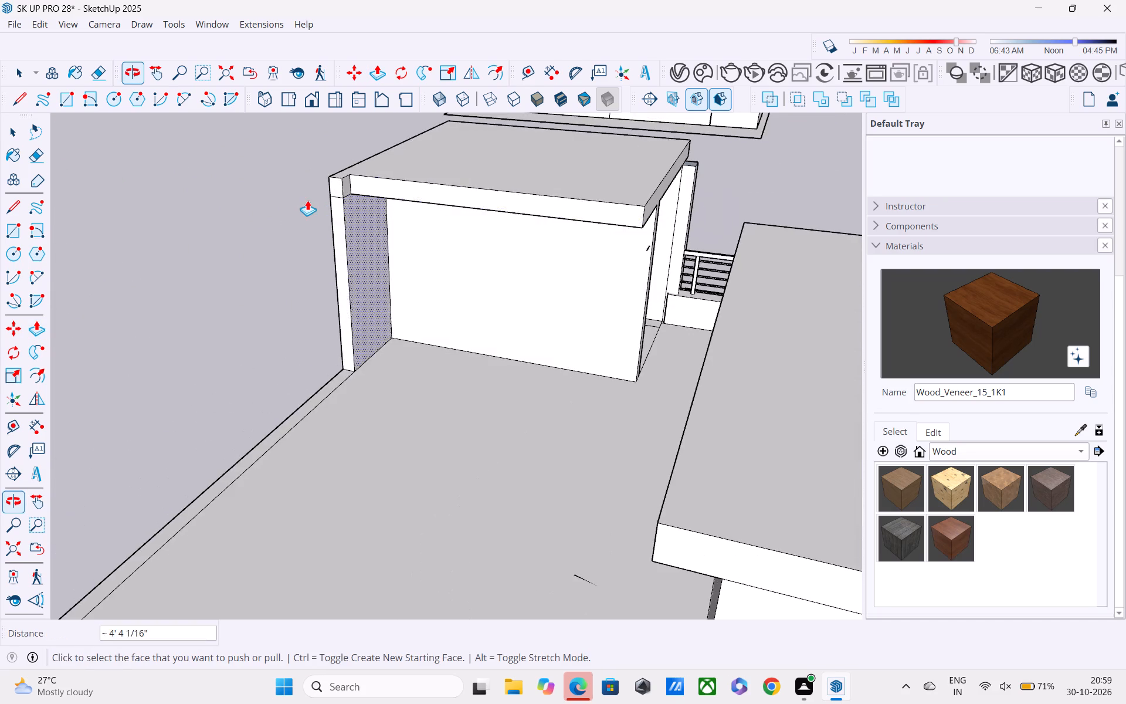
scroll(307, 200, "up", 4)
scroll(402, 198, "down", 4)
middle_click_drag(429, 181, 463, 166)
scroll(463, 166, "up", 2)
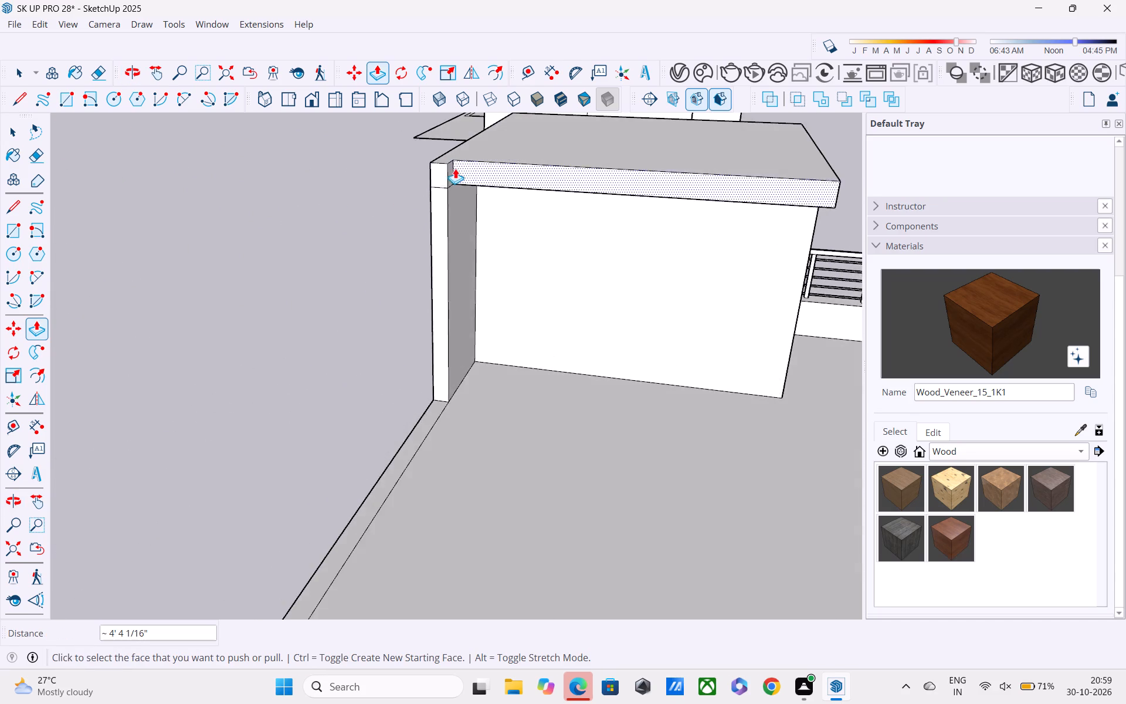
scroll(455, 168, "up", 2)
left_click(429, 175)
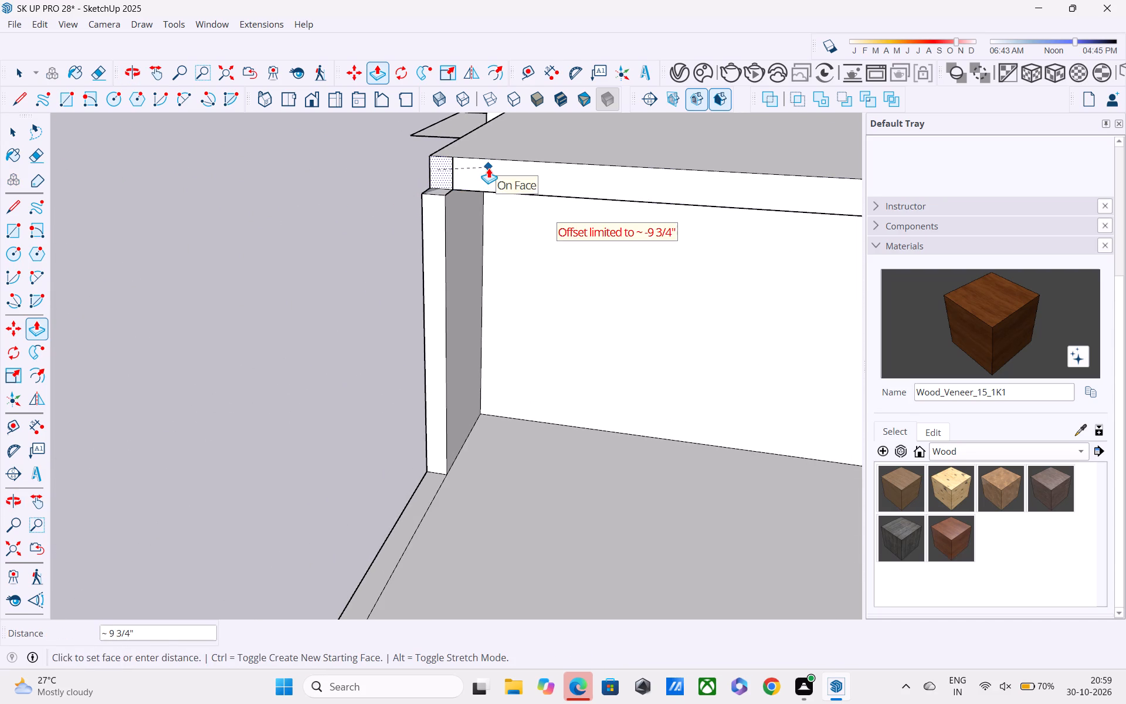
left_click(489, 168)
left_click(439, 255)
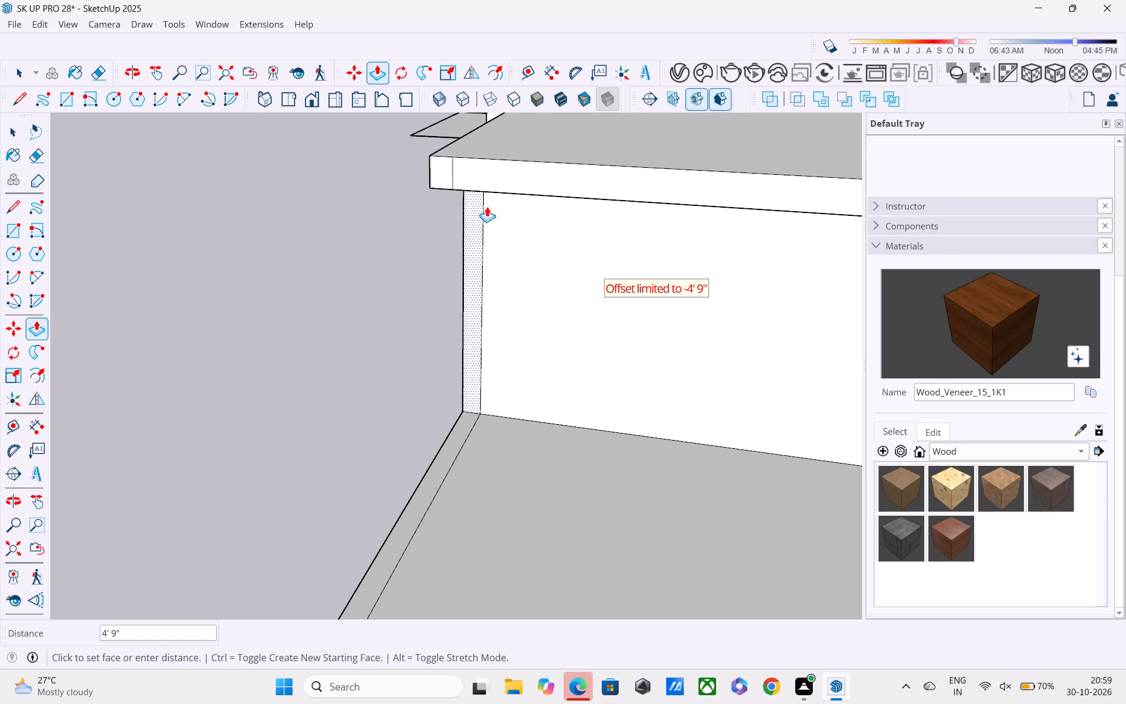
left_click(492, 179)
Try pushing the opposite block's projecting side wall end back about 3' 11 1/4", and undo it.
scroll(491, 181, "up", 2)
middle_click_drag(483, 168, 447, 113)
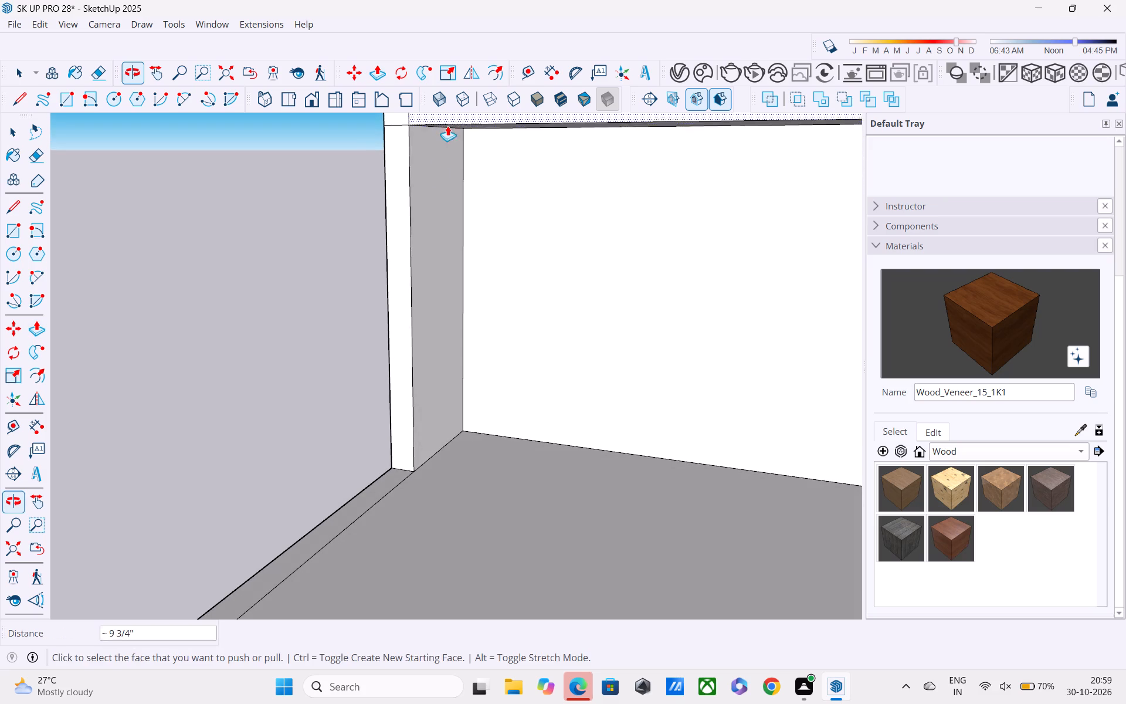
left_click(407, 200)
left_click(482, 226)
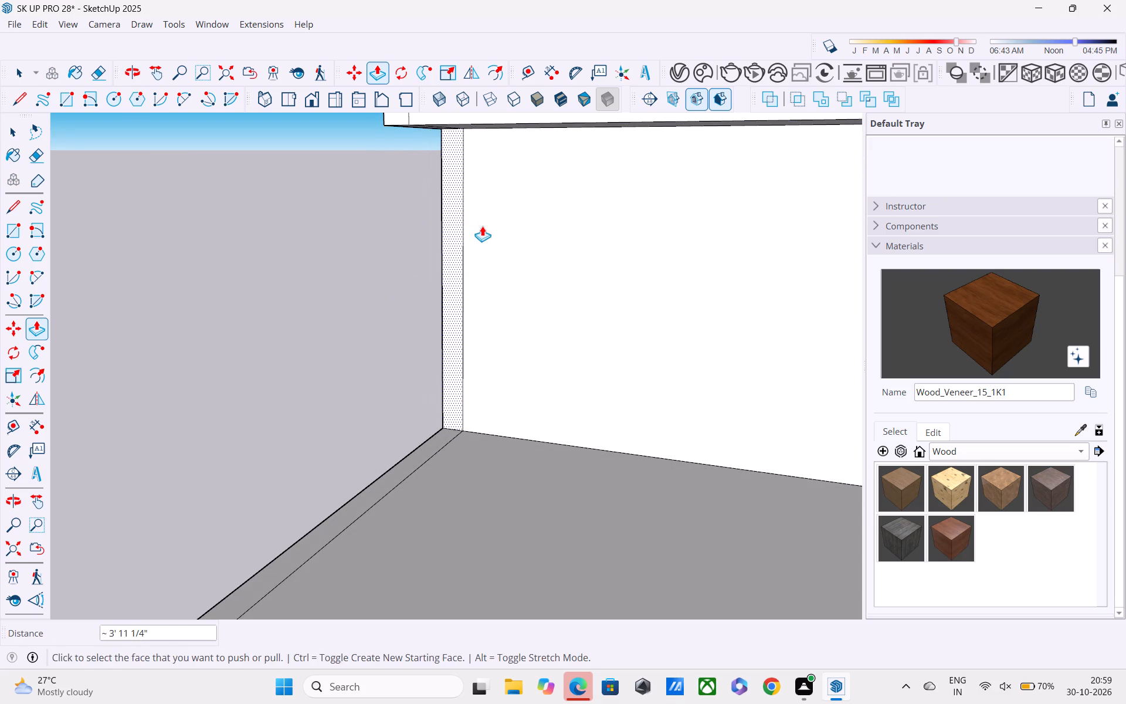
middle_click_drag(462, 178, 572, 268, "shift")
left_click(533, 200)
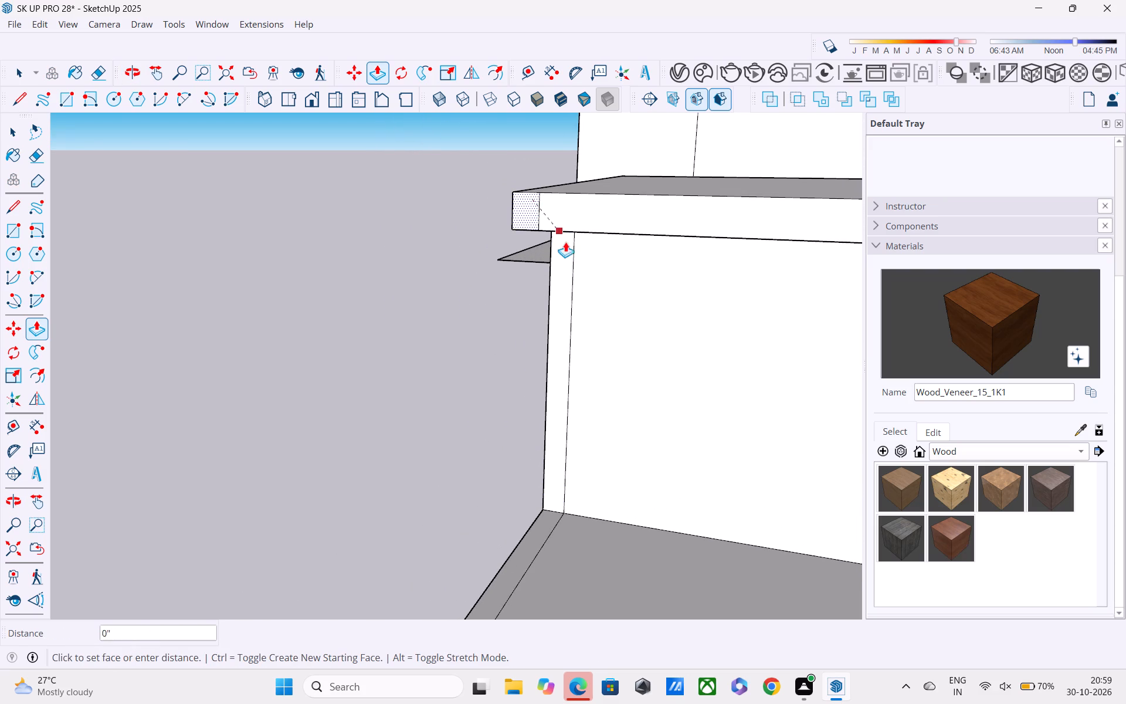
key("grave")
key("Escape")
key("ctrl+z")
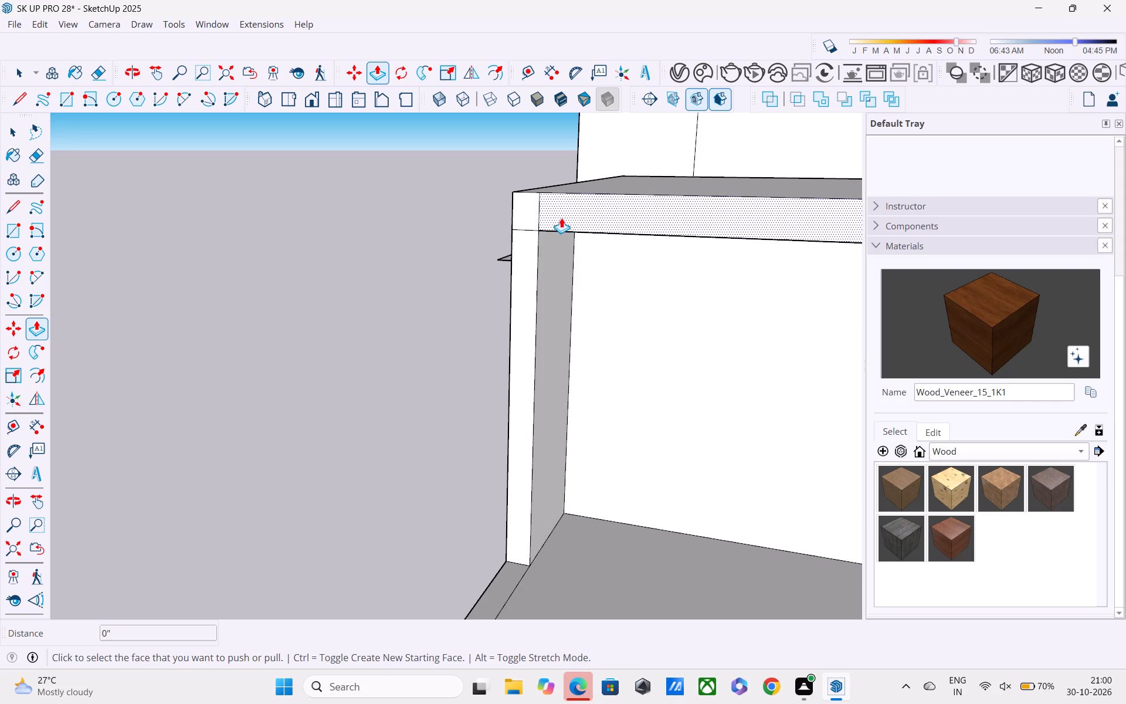
Push the opposite block's projecting side wall end back about 3' 11 1/4", flush with its rear wall.
left_click(526, 307)
left_click(602, 342)
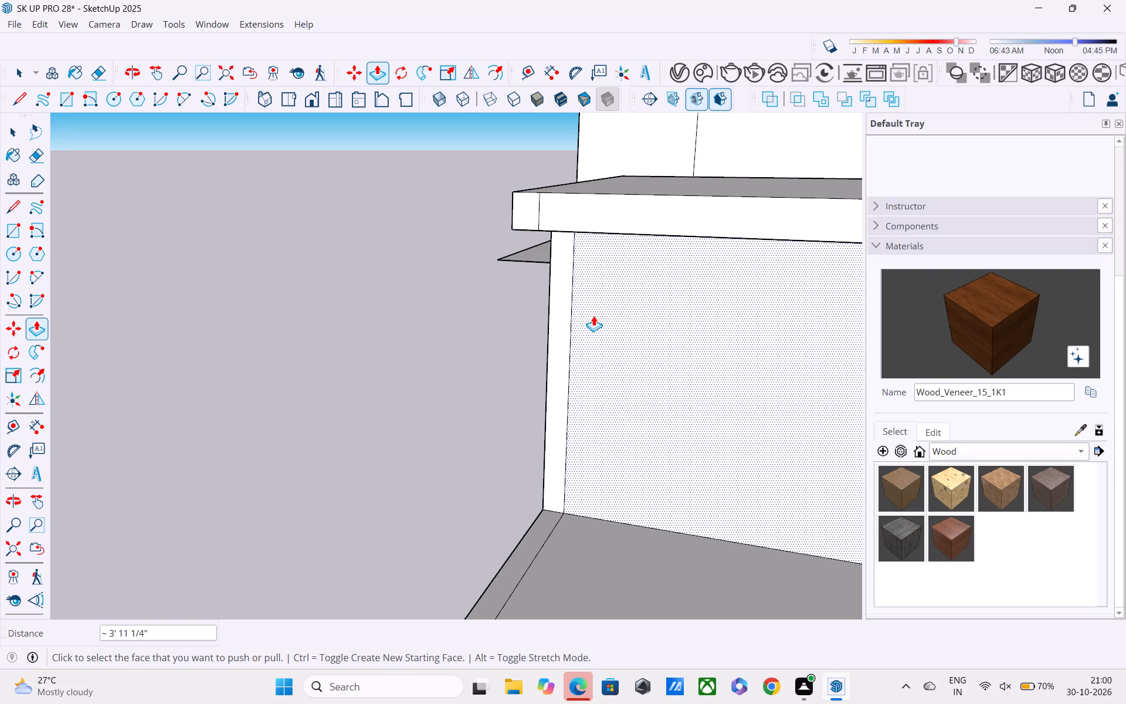
Erase the leftover vertical seam lines on the opposite block's rear roof fascia and rear wall corner.
key("e")
scroll(536, 216, "up", 1)
left_click_drag(535, 211, 549, 224)
scroll(548, 216, "down", 4)
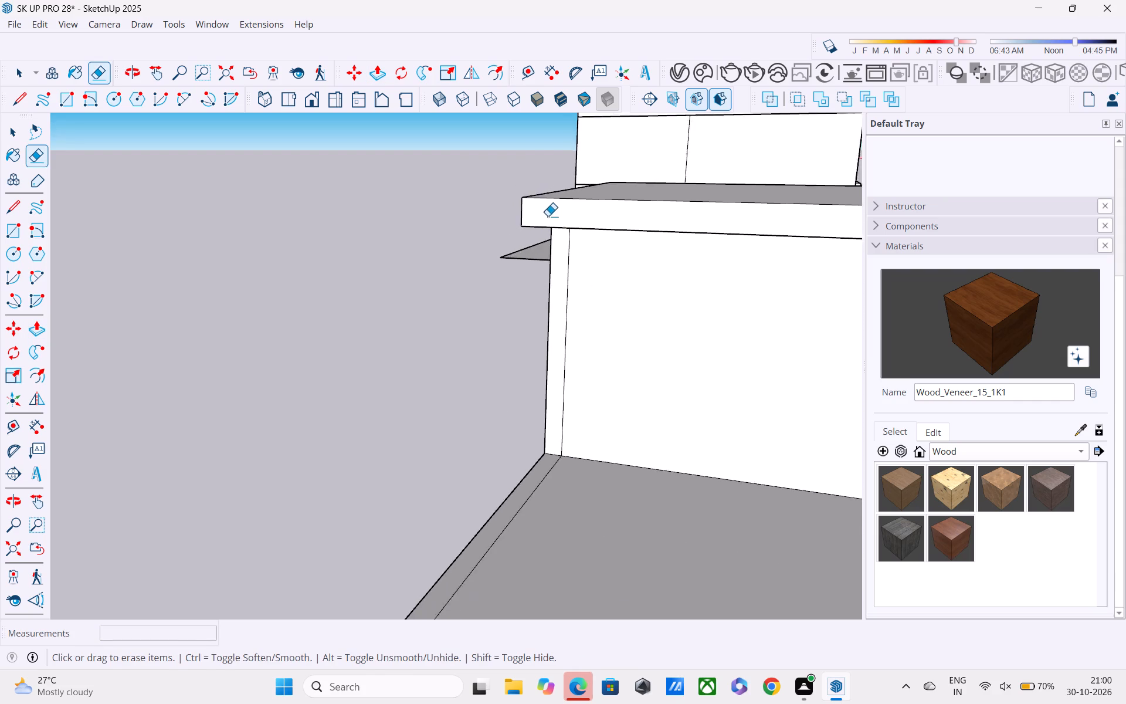
middle_click_drag(548, 215, 417, 209)
left_click_drag(504, 271, 515, 275)
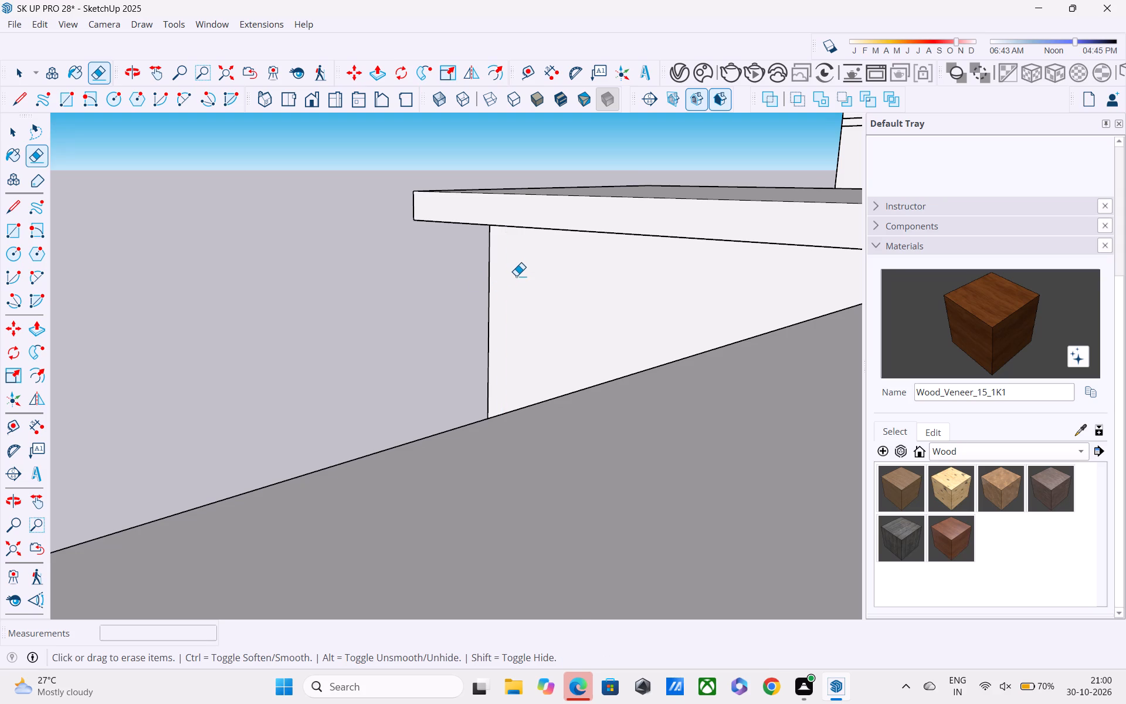
Review both terrace blocks, their roof overhangs and the railing from the front of the house.
scroll(516, 276, "down", 5)
middle_click_drag(517, 276, 369, 277)
scroll(369, 277, "up", 1)
scroll(392, 270, "down", 5)
middle_click_drag(703, 324, 429, 307)
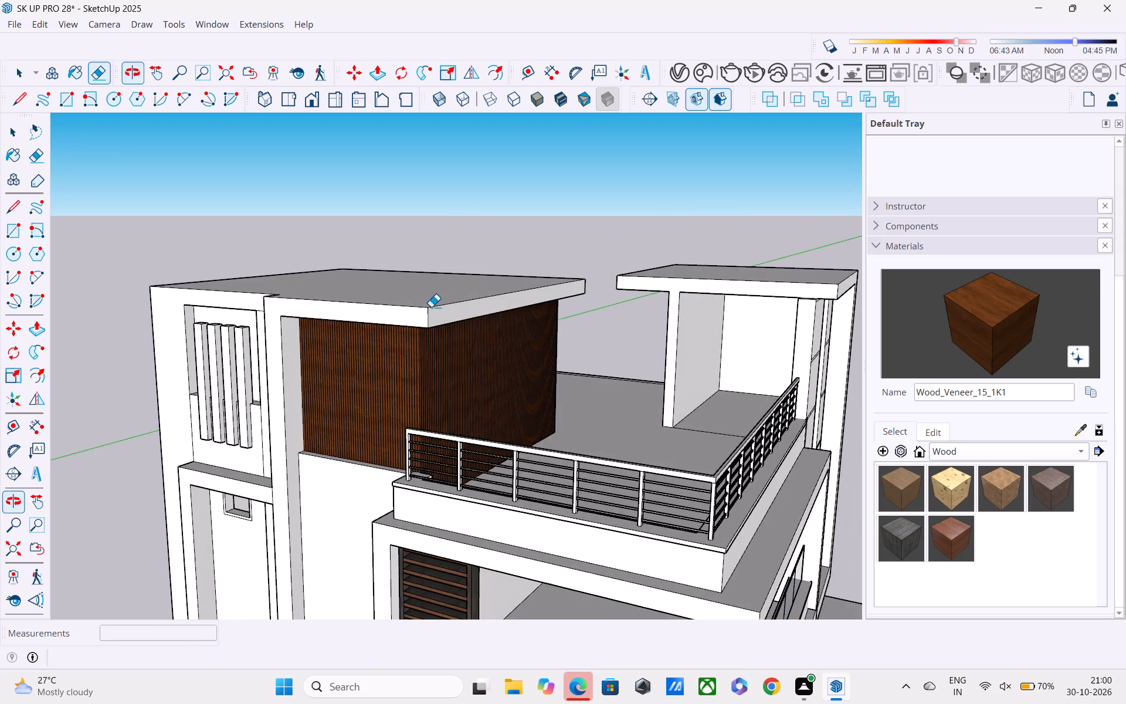
scroll(742, 361, "up", 4)
middle_click_drag(698, 312, 674, 279)
scroll(674, 279, "down", 5)
middle_click_drag(674, 294, 693, 351)
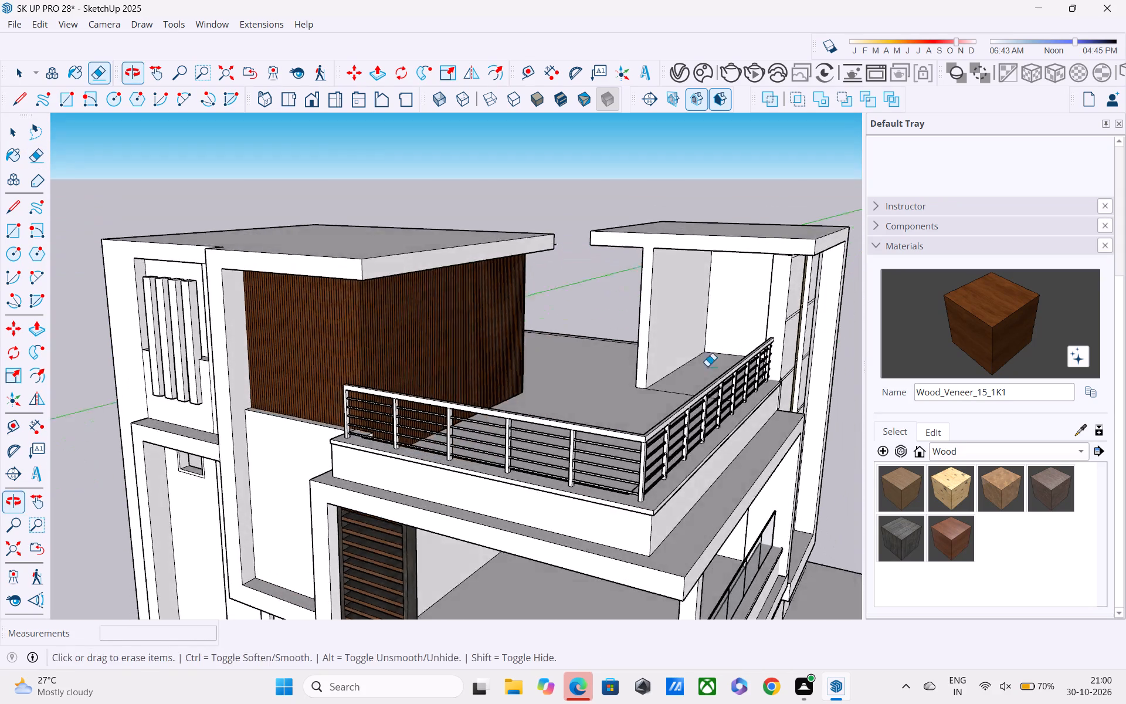
scroll(776, 339, "up", 5)
middle_click_drag(767, 310, 721, 247)
middle_click_drag(727, 244, 798, 304)
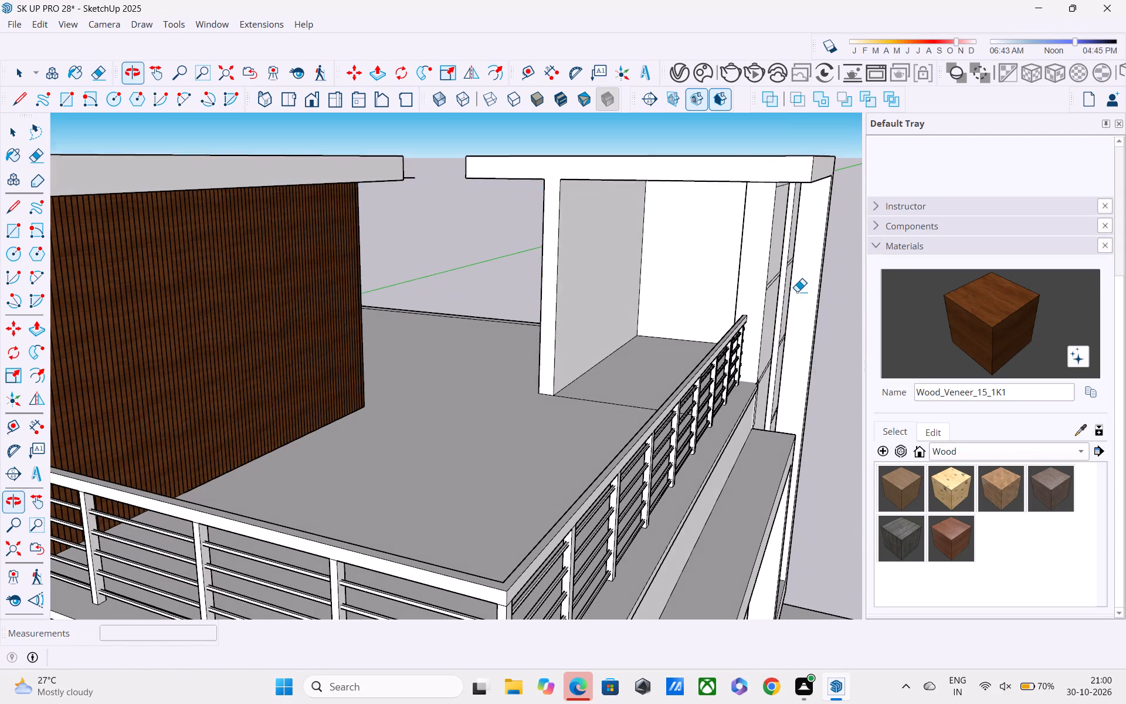
Pull the white block's terrace-side face, including the roof edge and wall end, outward by 9".
scroll(784, 91, "up", 3)
scroll(774, 195, "up", 8)
middle_click_drag(749, 196, 623, 219)
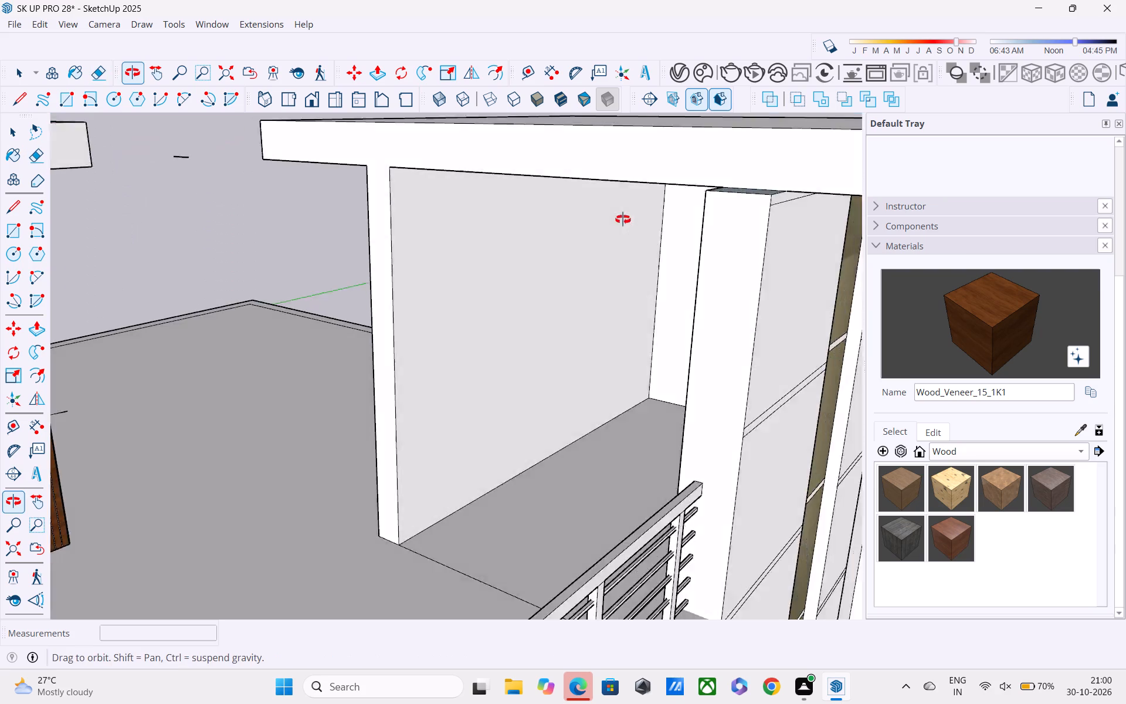
middle_click_drag(623, 219, 585, 218)
scroll(586, 204, "down", 3)
key("p")
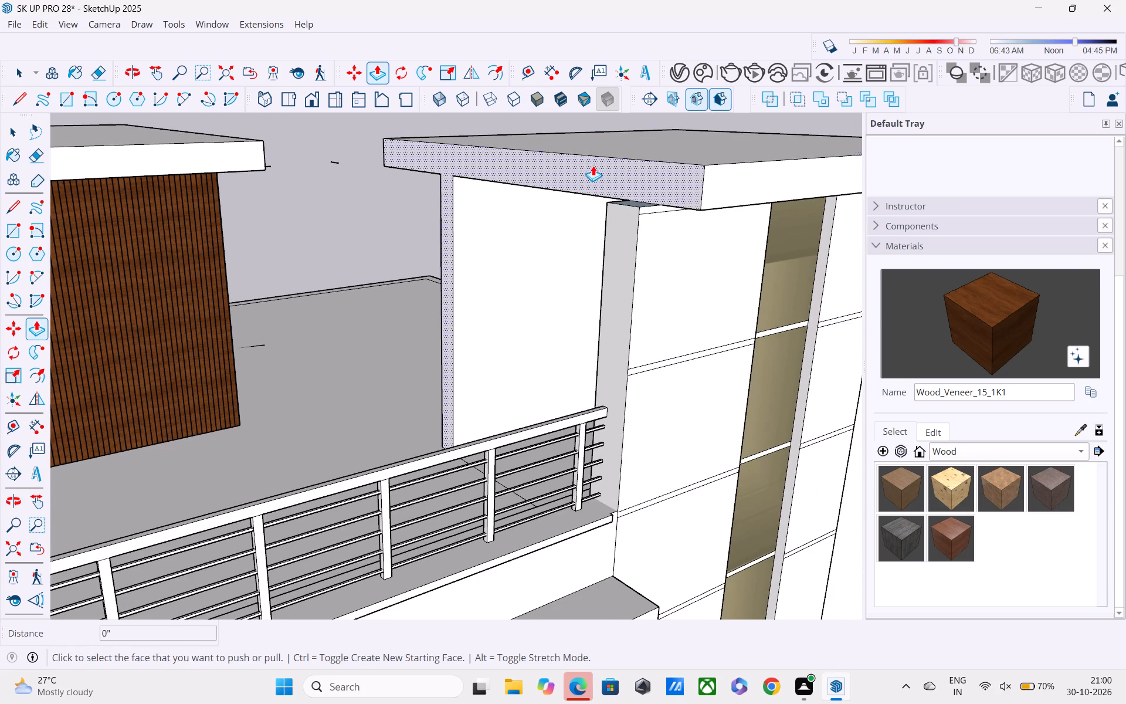
left_click(592, 171)
left_click(622, 215)
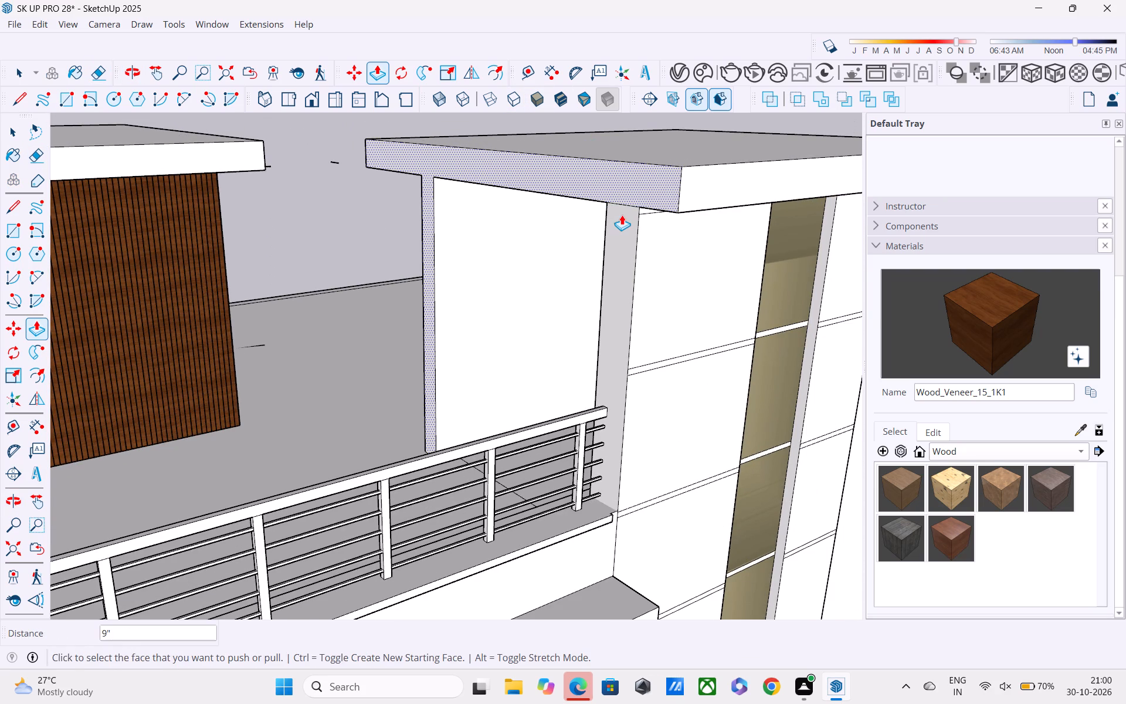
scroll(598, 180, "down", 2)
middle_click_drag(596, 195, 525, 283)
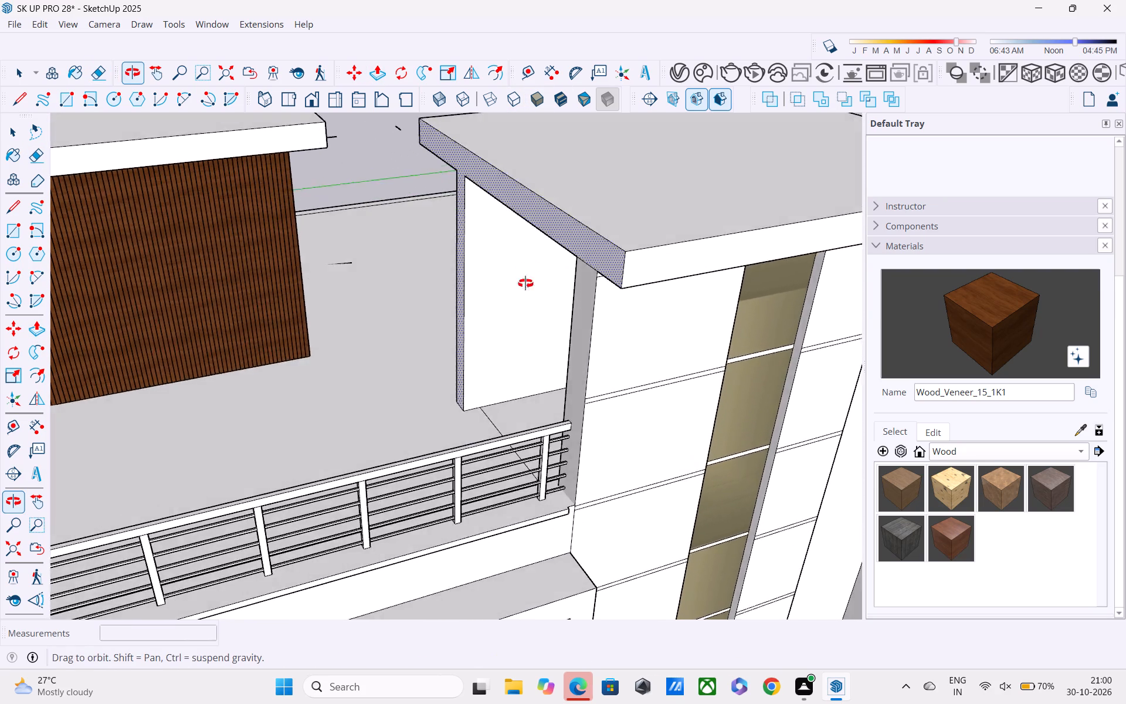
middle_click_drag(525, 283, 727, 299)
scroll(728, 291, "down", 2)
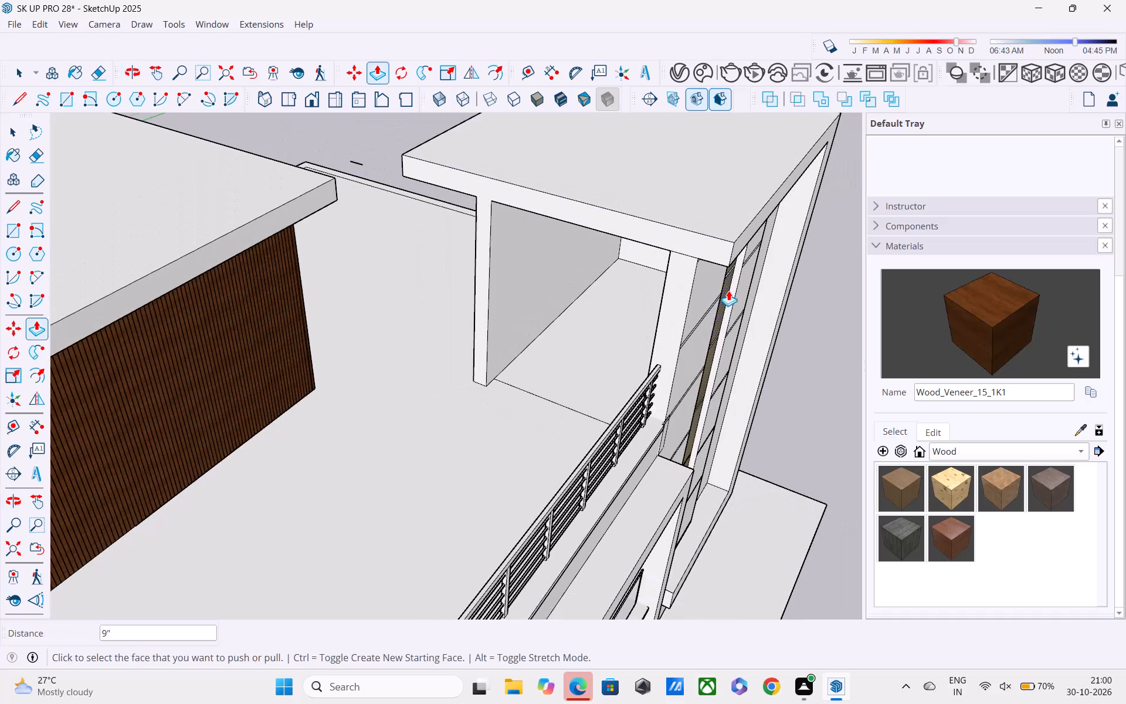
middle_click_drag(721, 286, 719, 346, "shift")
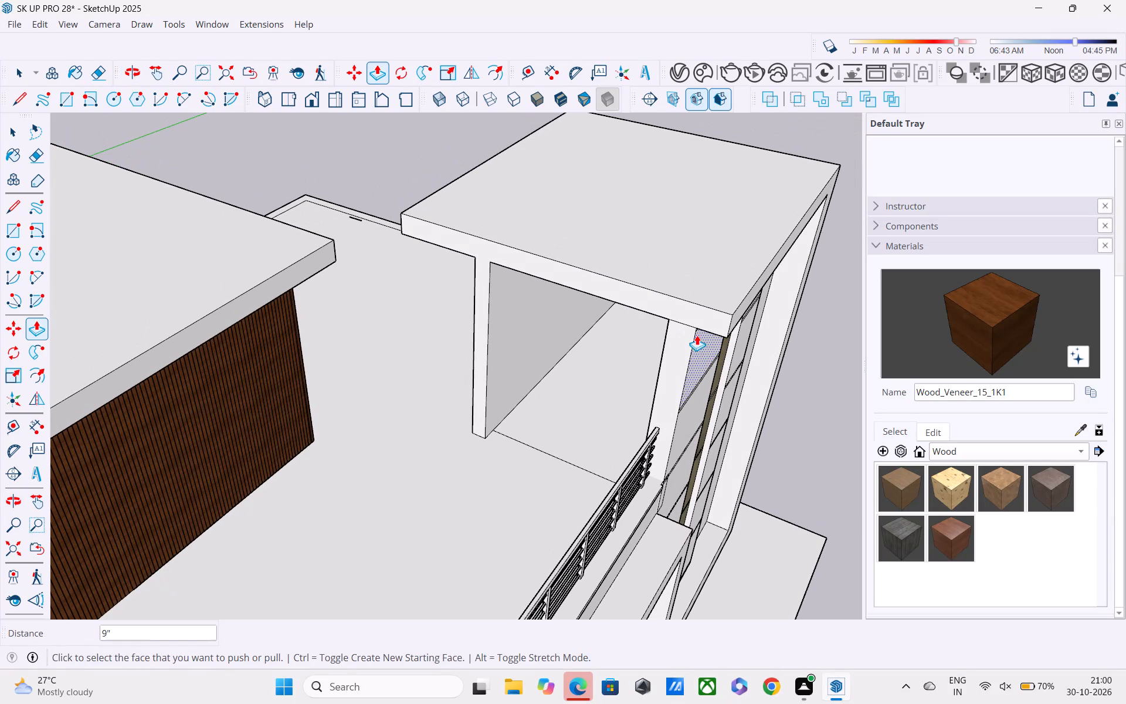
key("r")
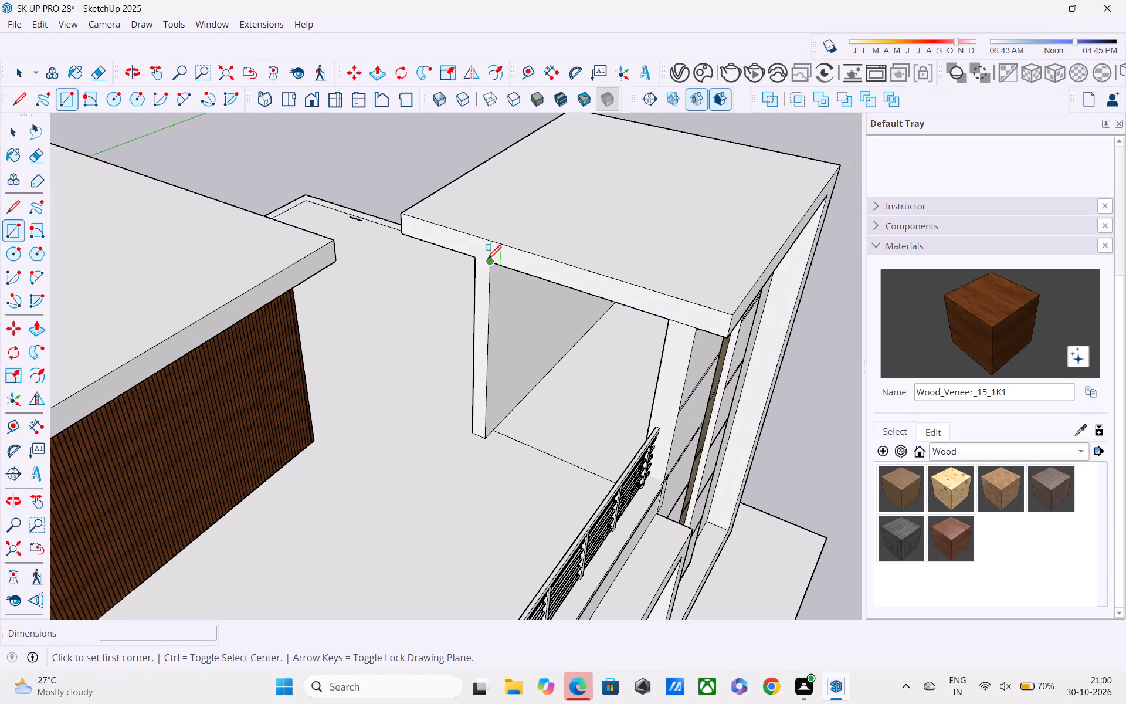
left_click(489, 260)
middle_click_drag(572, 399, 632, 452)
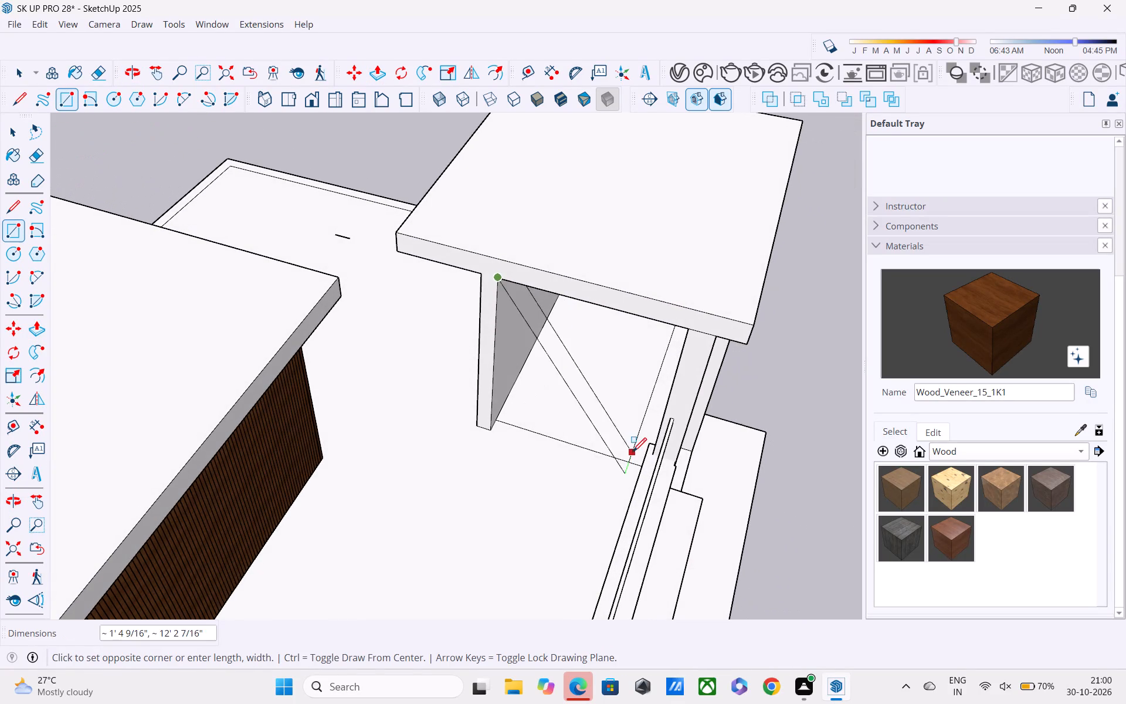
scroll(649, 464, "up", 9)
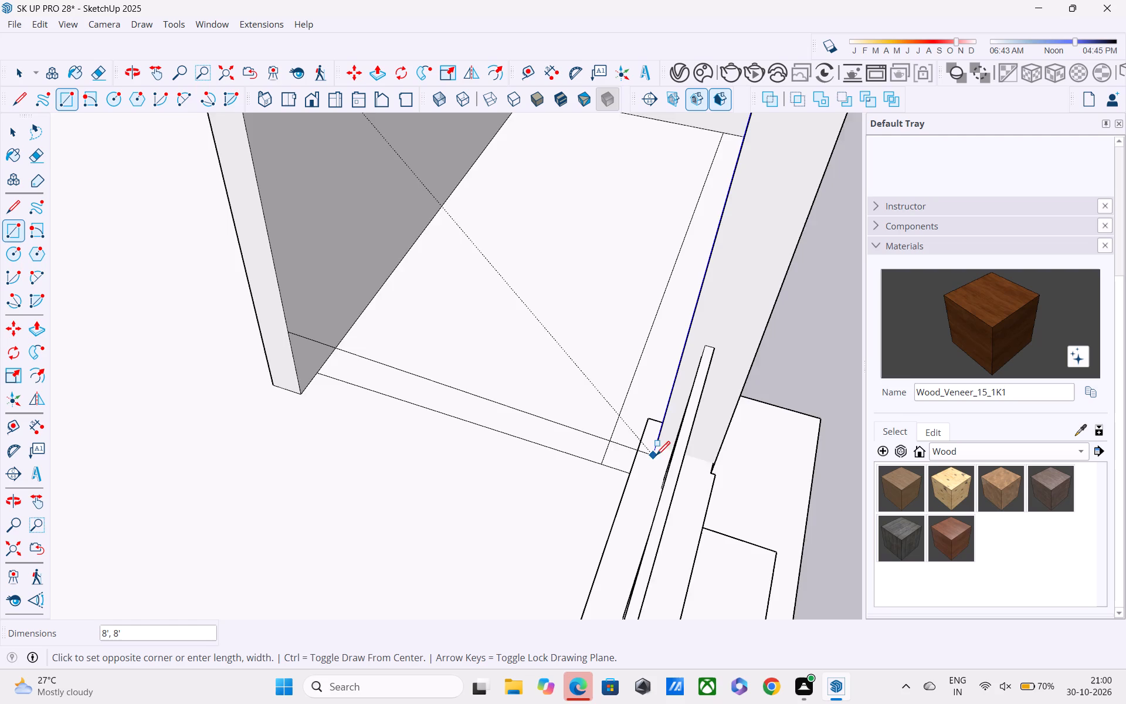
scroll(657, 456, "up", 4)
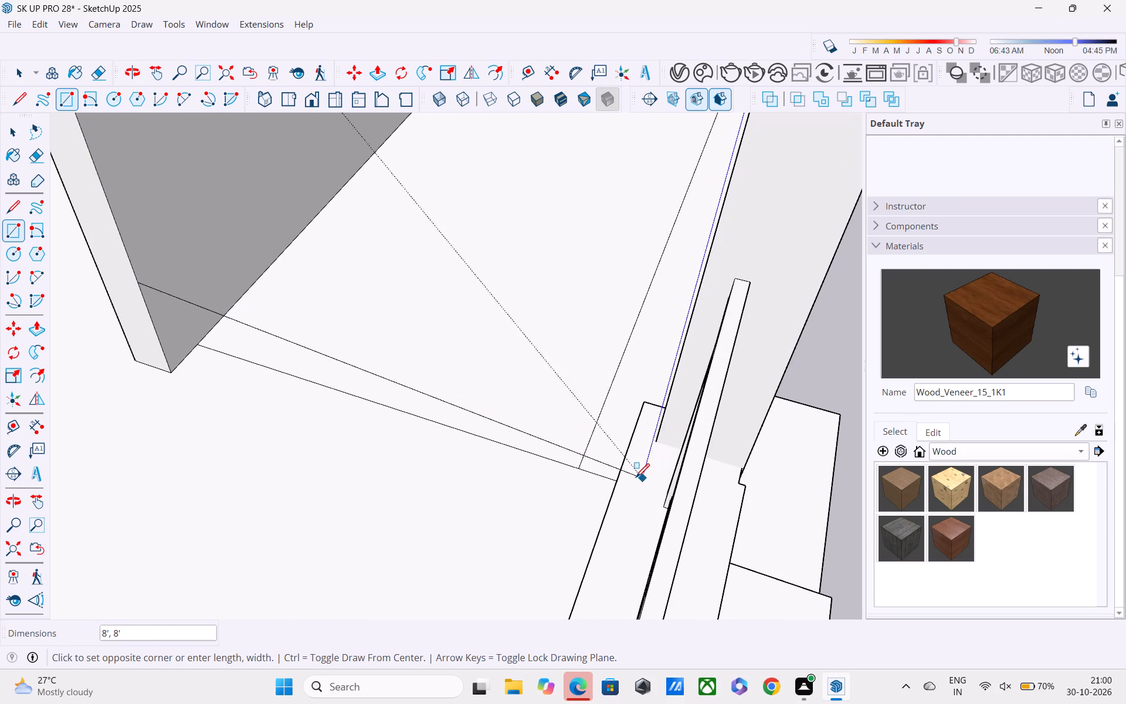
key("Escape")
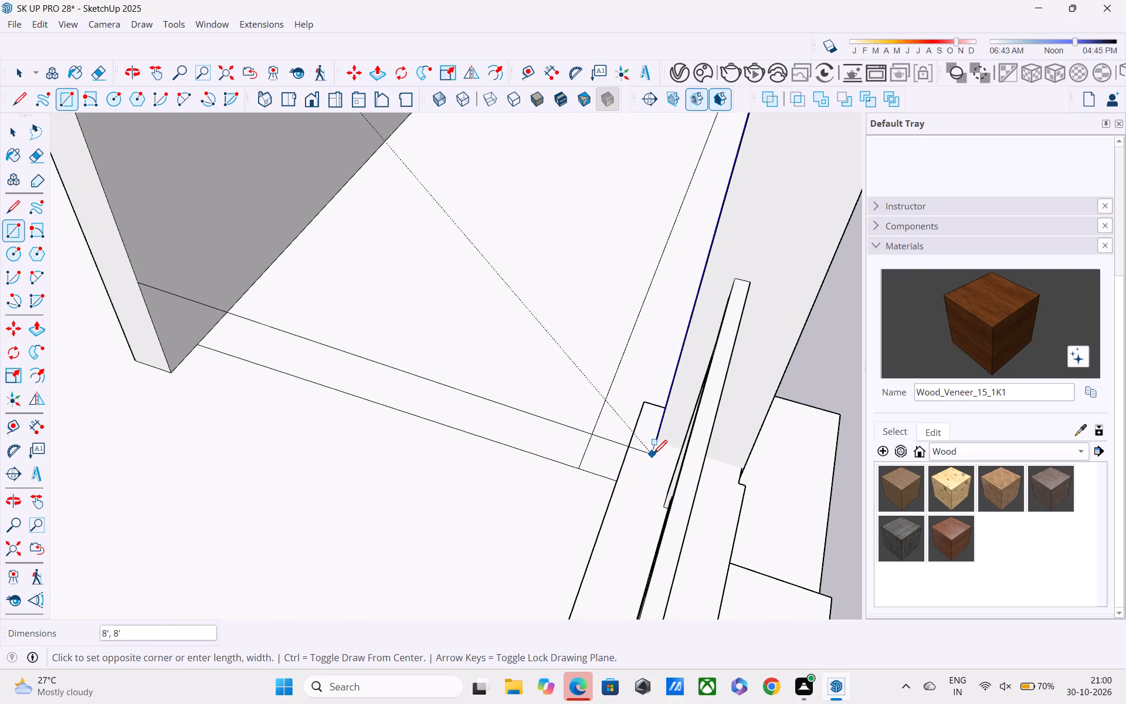
Draw a rectangle about 8' wide closing the white block's terrace-side opening, from the wall end's inner base to the front column's top.
left_click(175, 371)
scroll(464, 440, "down", 2)
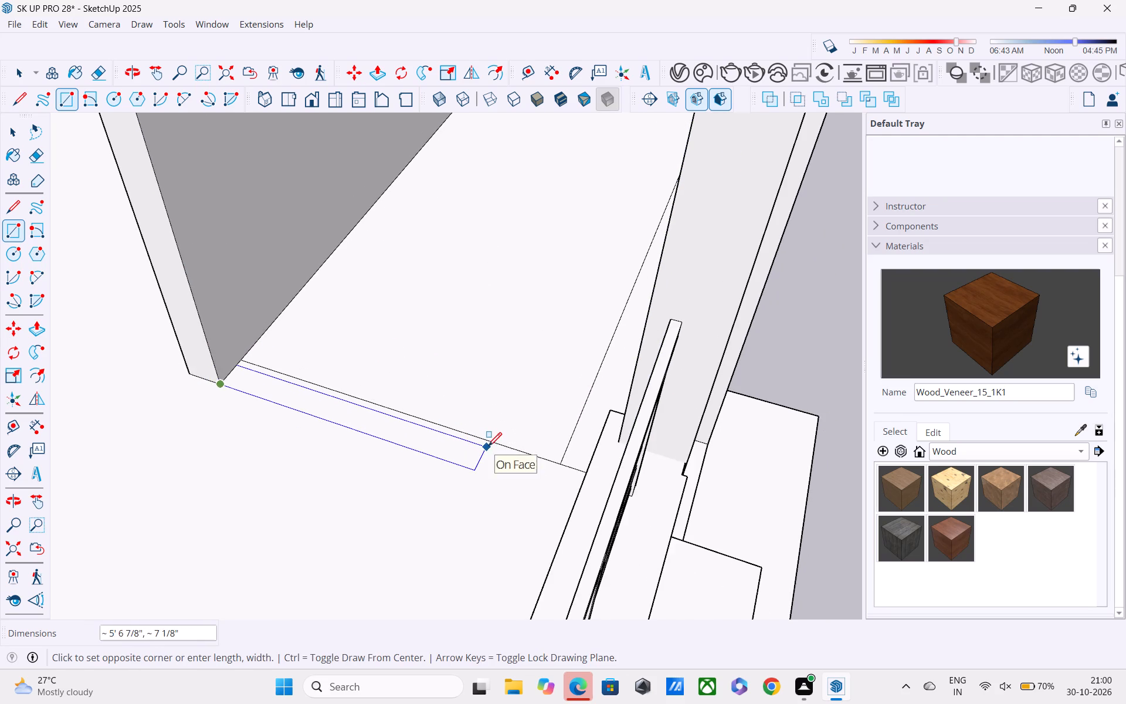
middle_click_drag(491, 448, 508, 602, "shift")
scroll(517, 577, "down", 4)
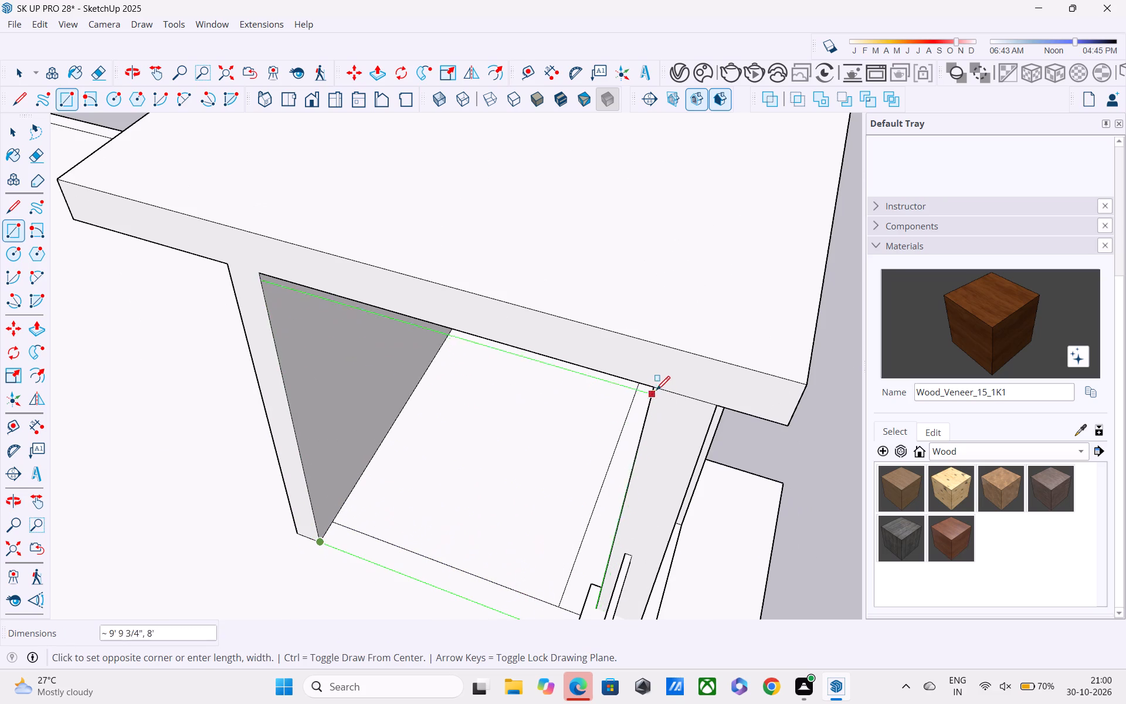
left_click(654, 385)
Examine the white block's closed terrace side, its floor line, the railing junction and the roof overhang from several angles.
middle_click_drag(645, 430, 584, 291)
scroll(586, 313, "down", 2)
middle_click_drag(588, 321, 536, 316)
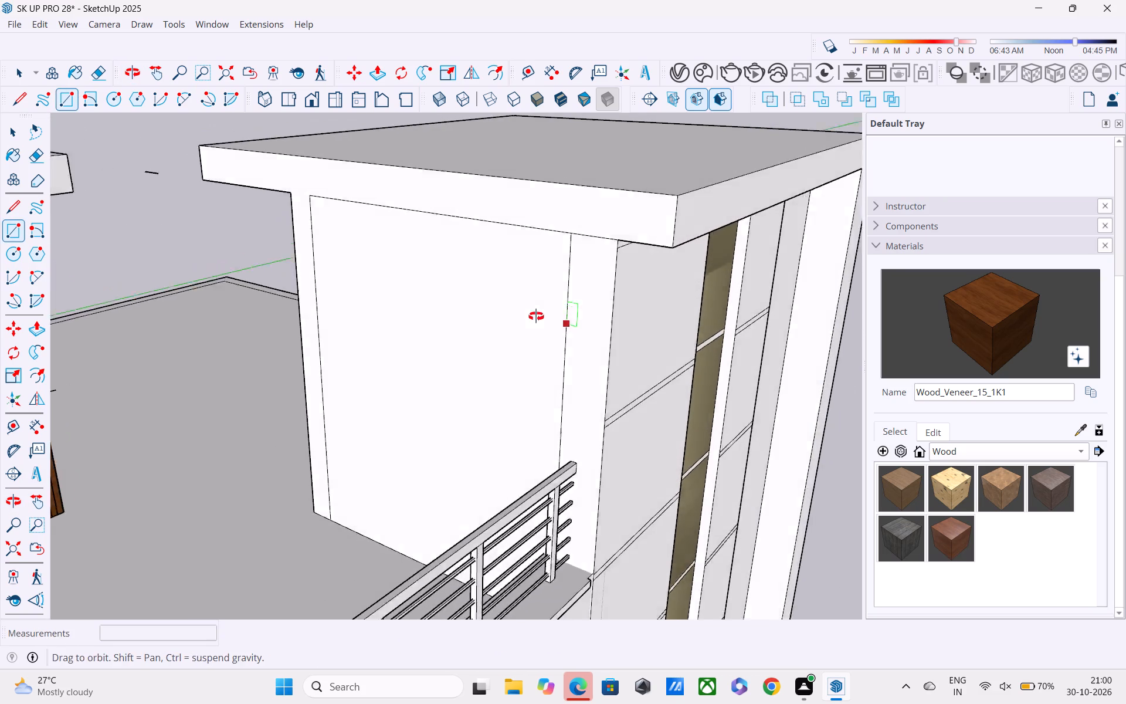
middle_click_drag(536, 316, 497, 303)
middle_click_drag(437, 361, 640, 387)
scroll(643, 384, "down", 5)
middle_click_drag(644, 403, 735, 472)
scroll(612, 486, "up", 9)
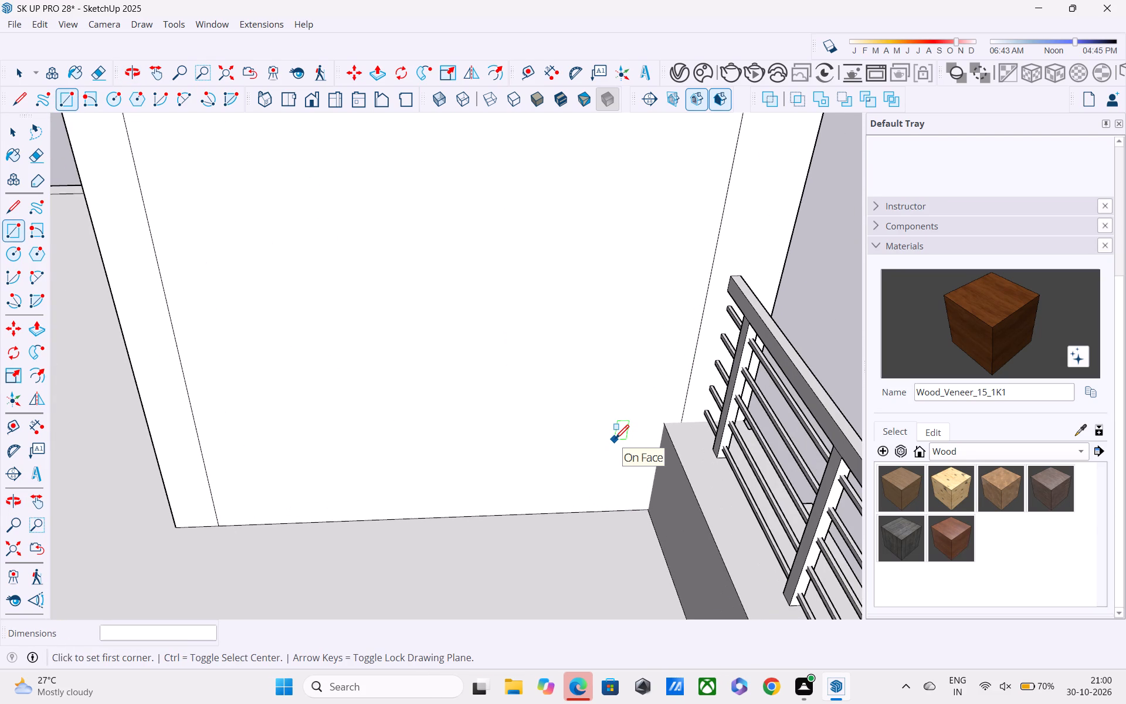
middle_click_drag(611, 438, 257, 467)
scroll(252, 456, "down", 5)
middle_click_drag(317, 478, 337, 388)
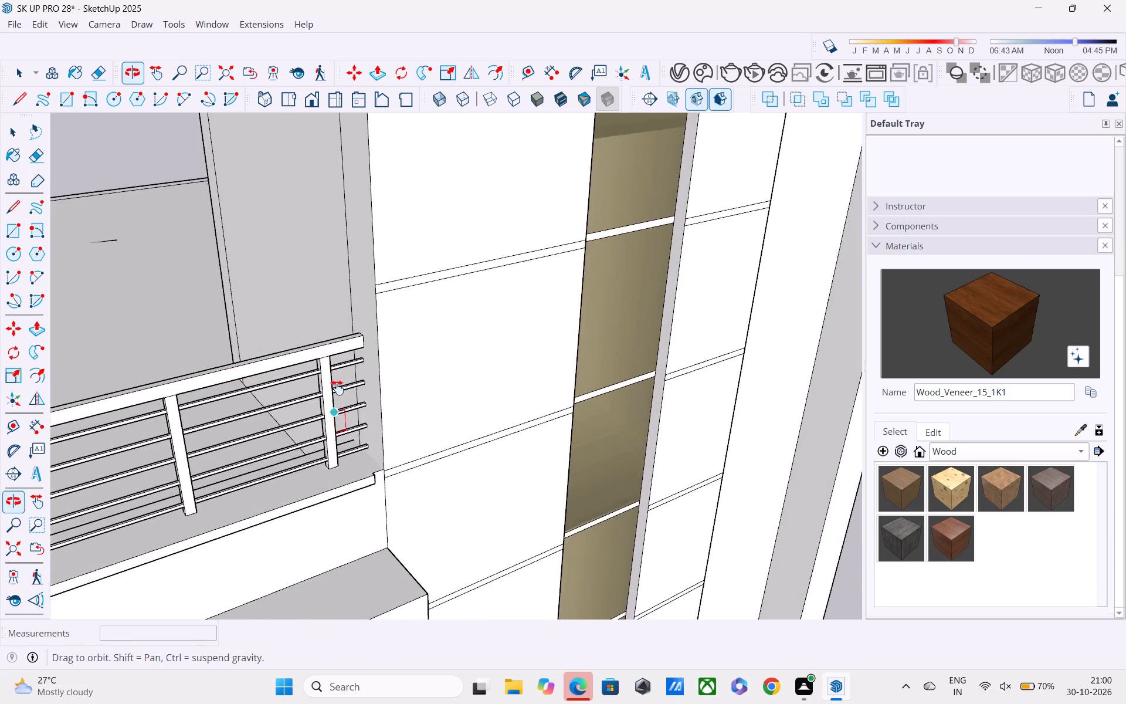
middle_click_drag(337, 388, 293, 559)
scroll(267, 510, "up", 1)
scroll(267, 510, "down", 6)
middle_click_drag(284, 455, 303, 378)
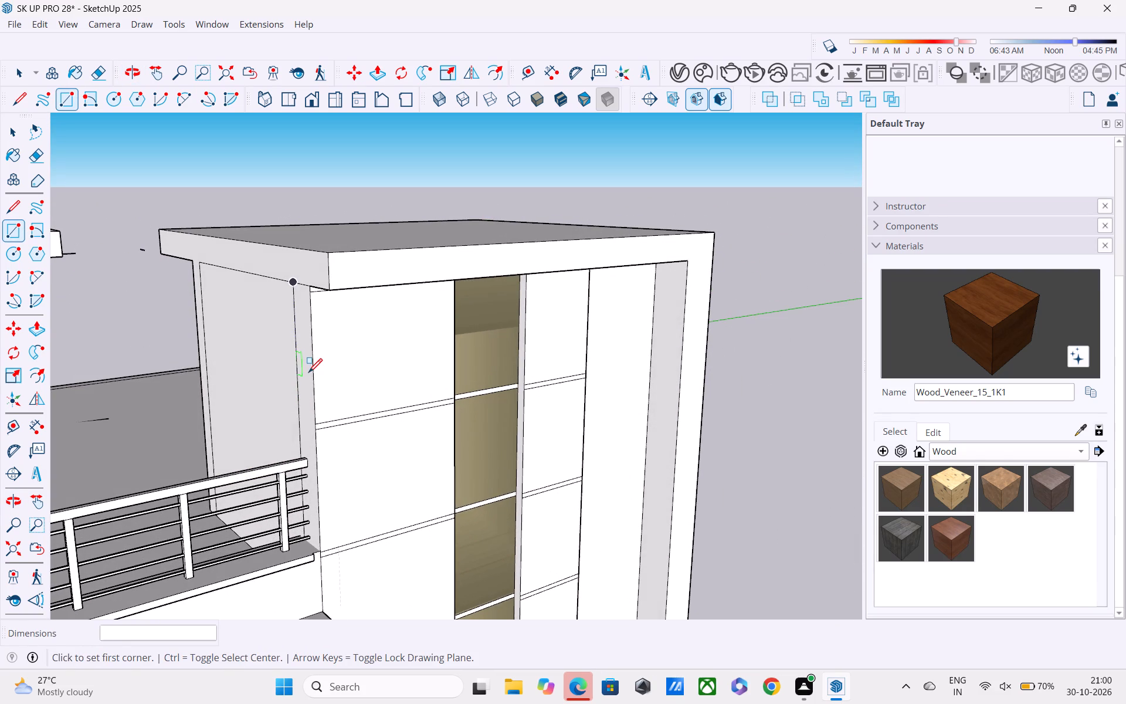
key("e")
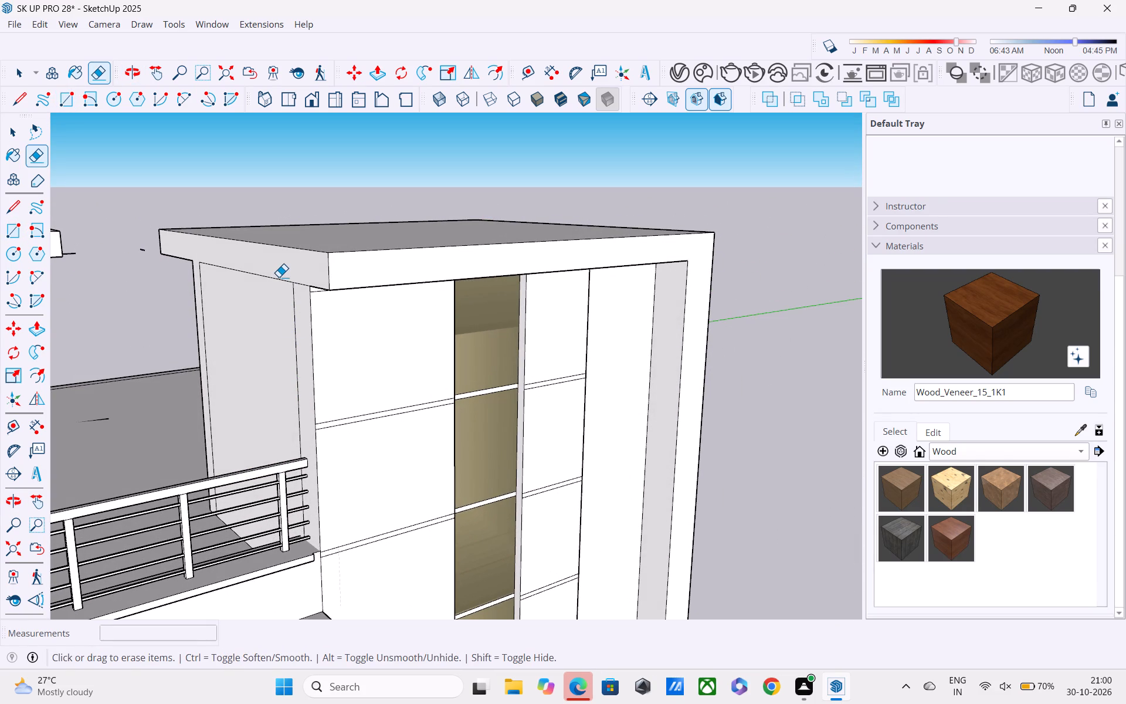
key("Escape")
key("space")
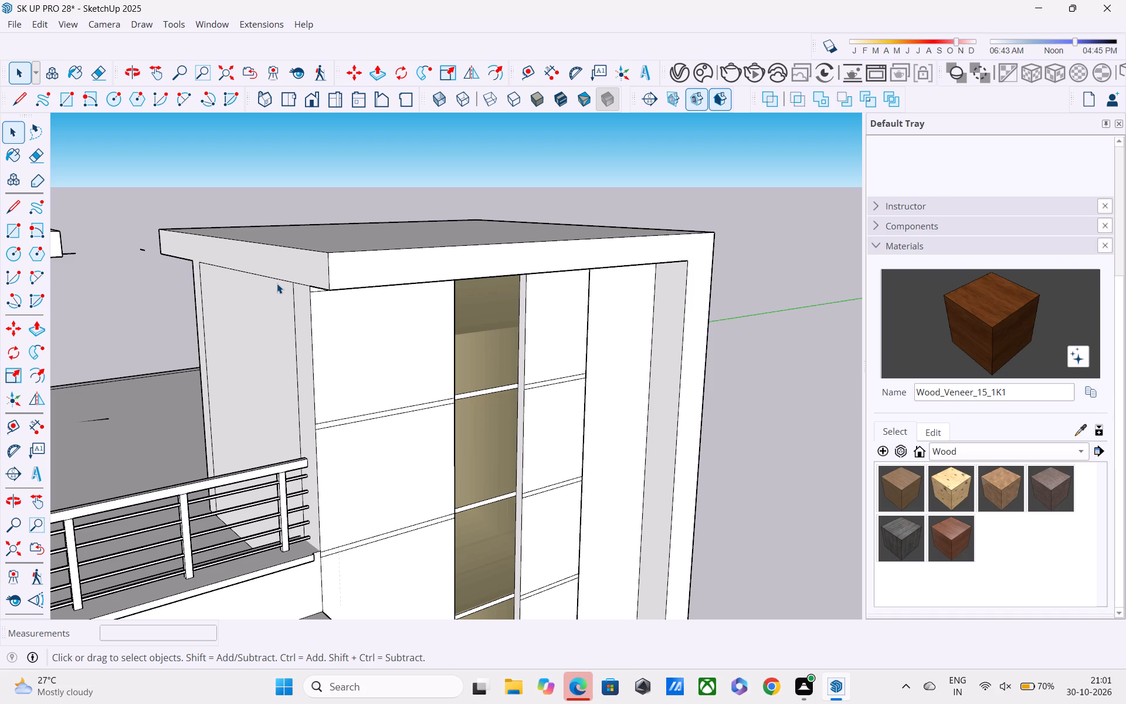
Draw a short line across the top of the rear wall end, separating it from the white block's roof fascia.
scroll(233, 283, "up", 5)
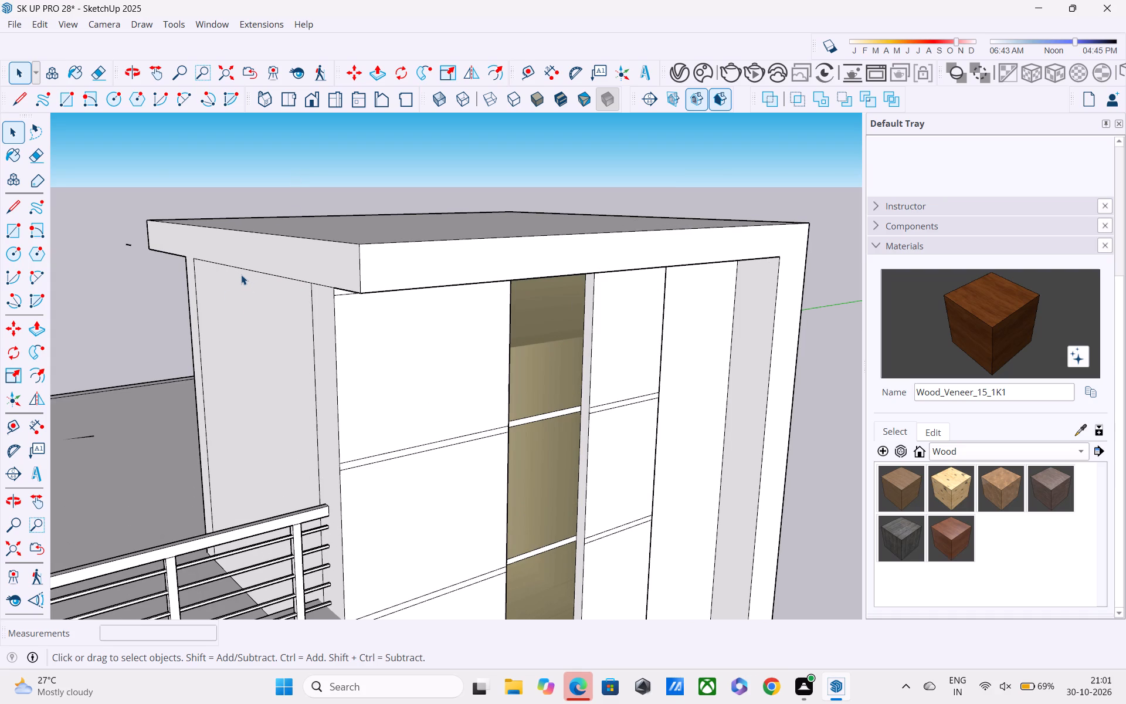
key("l")
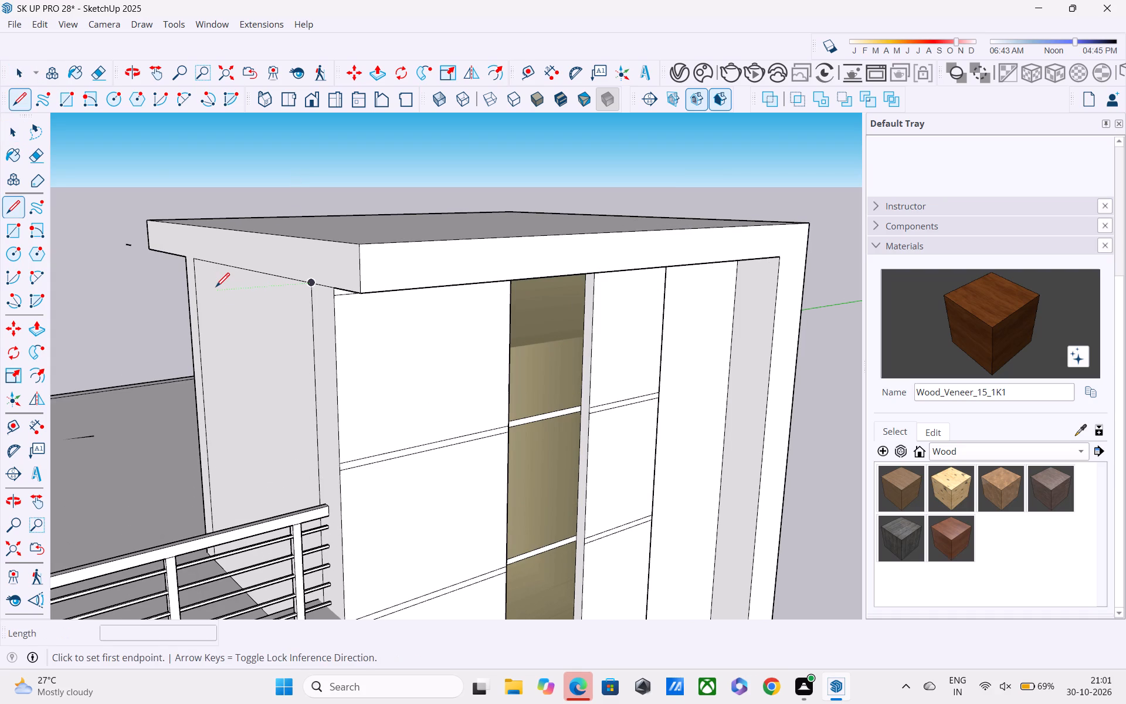
scroll(190, 289, "up", 3)
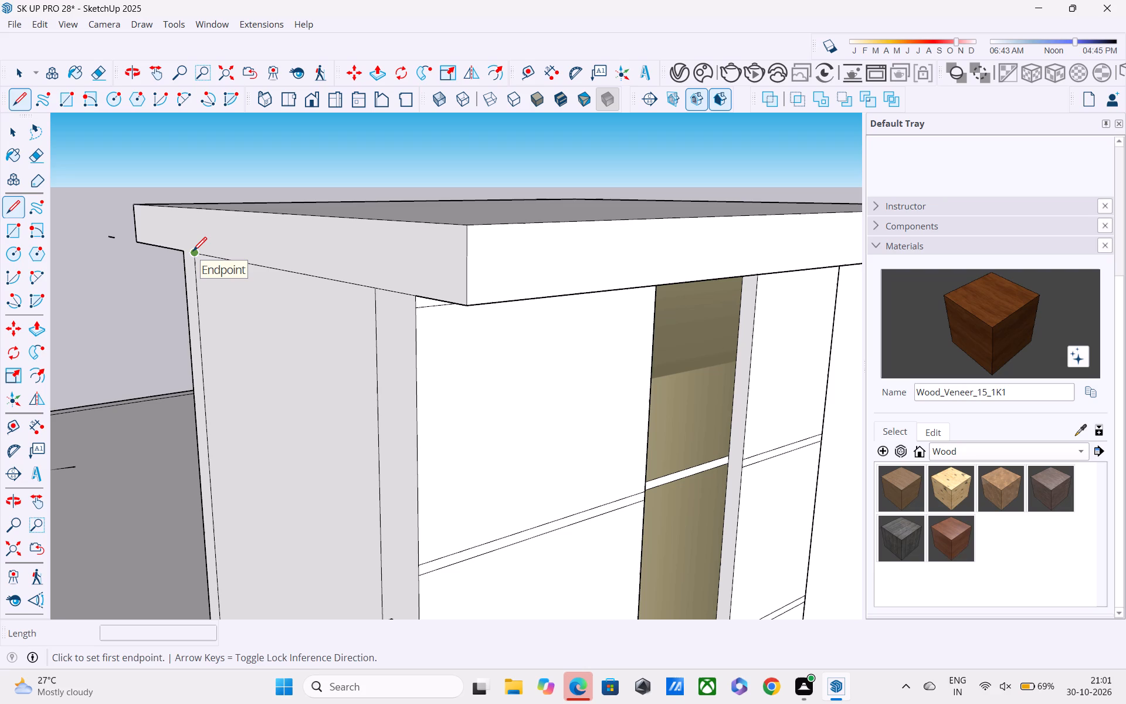
left_click(193, 252)
left_click(179, 247)
scroll(193, 294, "down", 3)
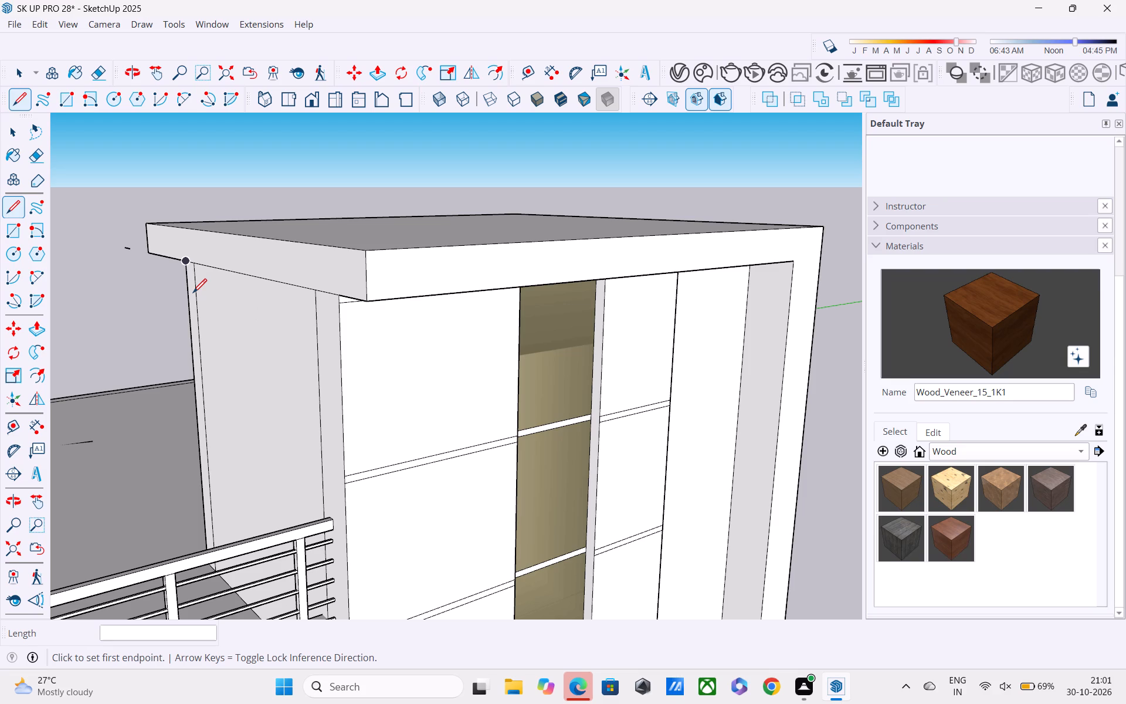
key("Escape")
key("space")
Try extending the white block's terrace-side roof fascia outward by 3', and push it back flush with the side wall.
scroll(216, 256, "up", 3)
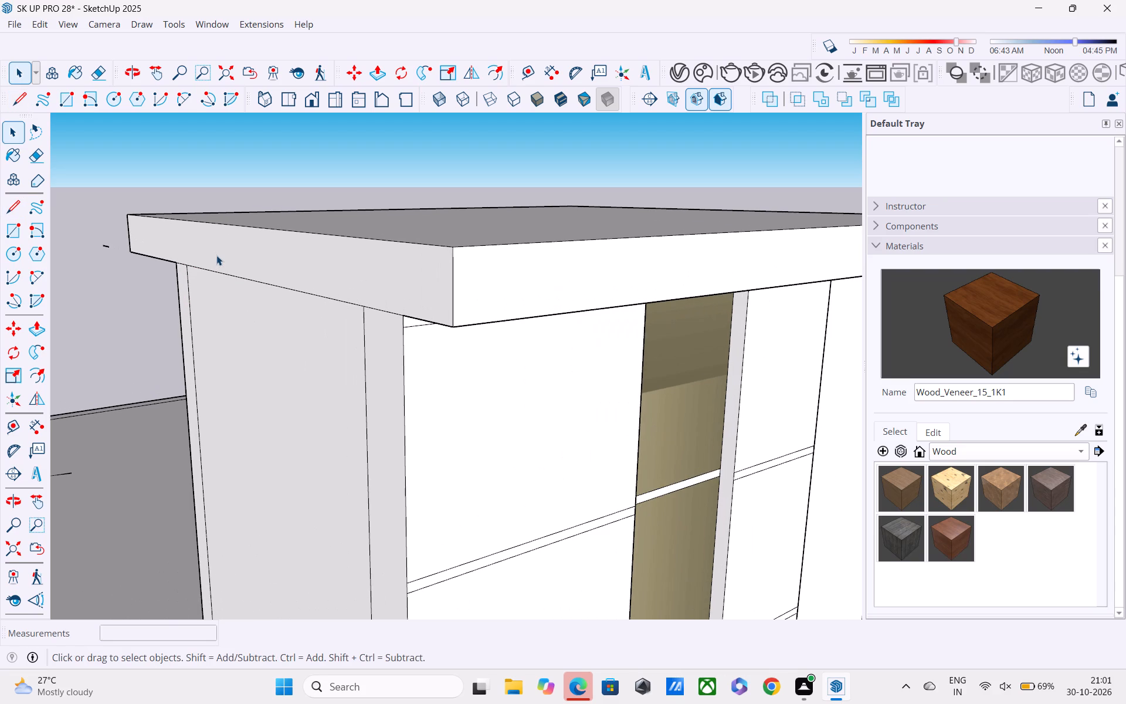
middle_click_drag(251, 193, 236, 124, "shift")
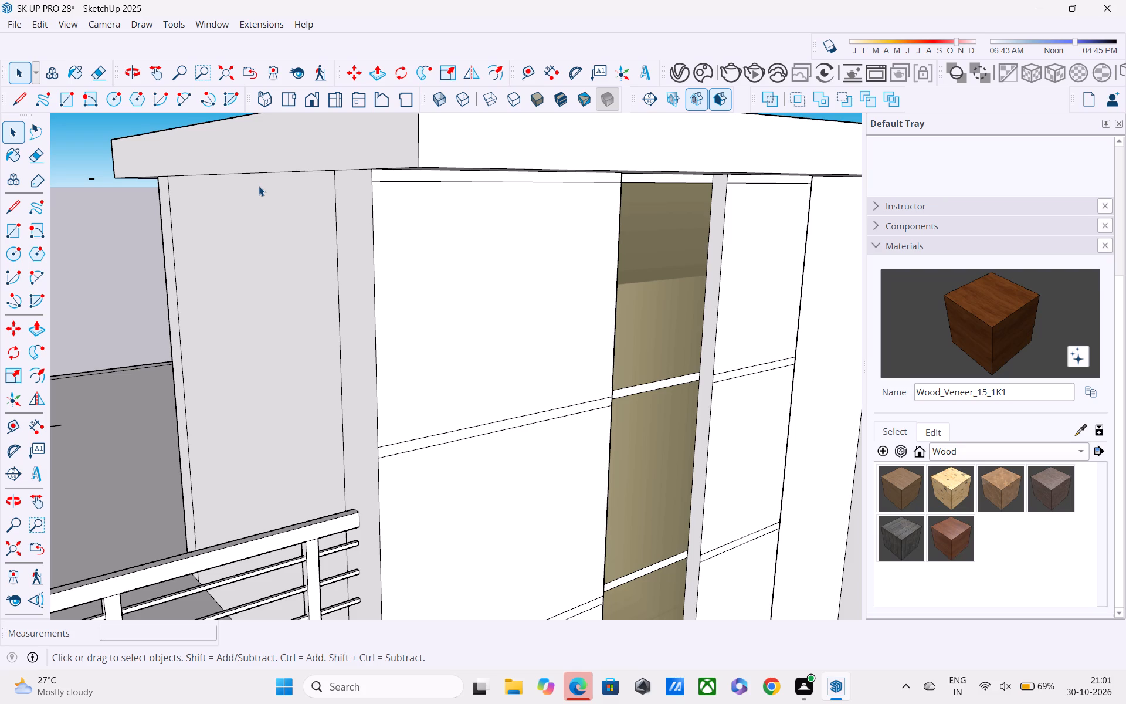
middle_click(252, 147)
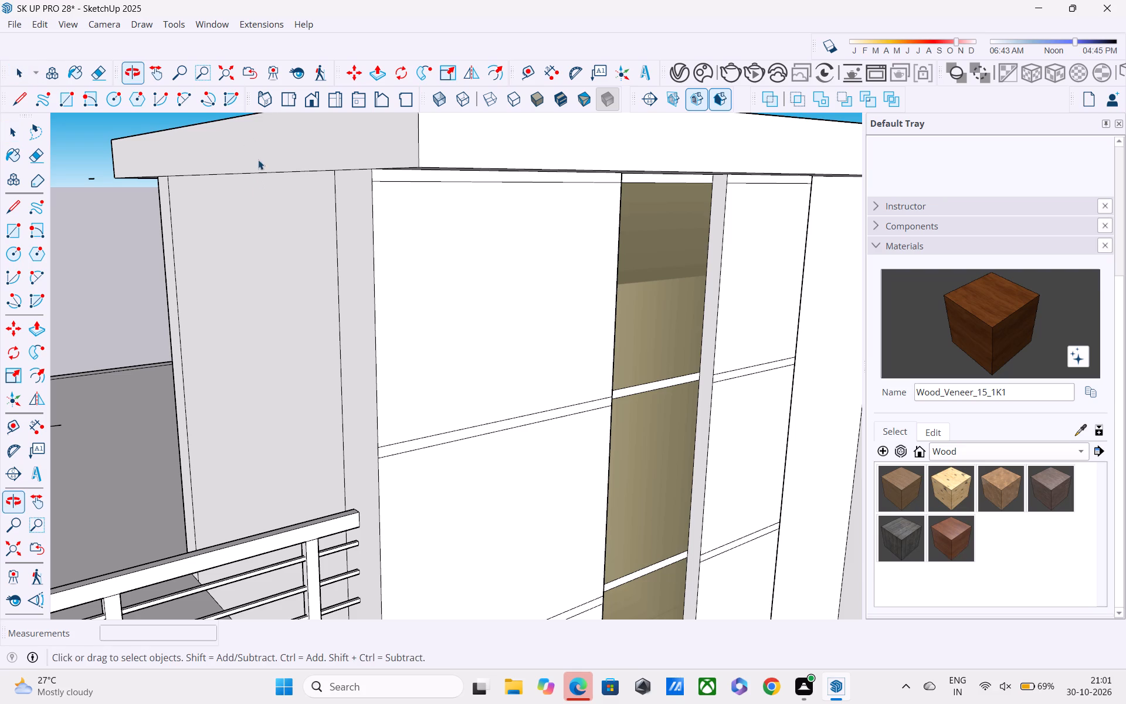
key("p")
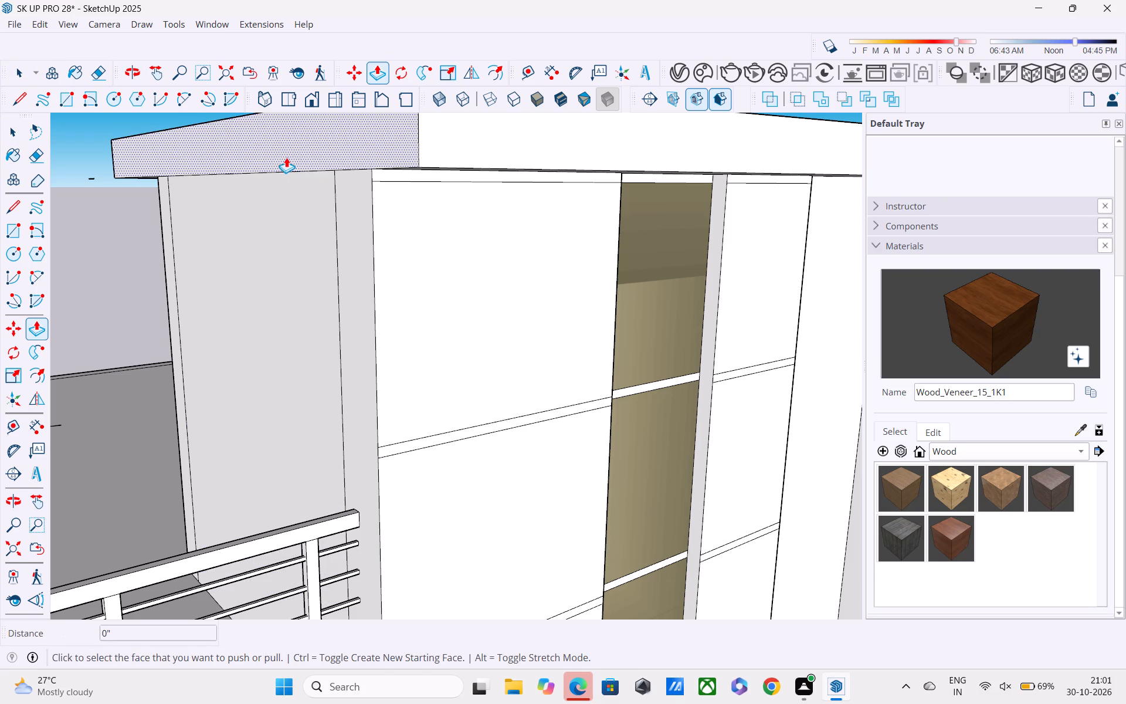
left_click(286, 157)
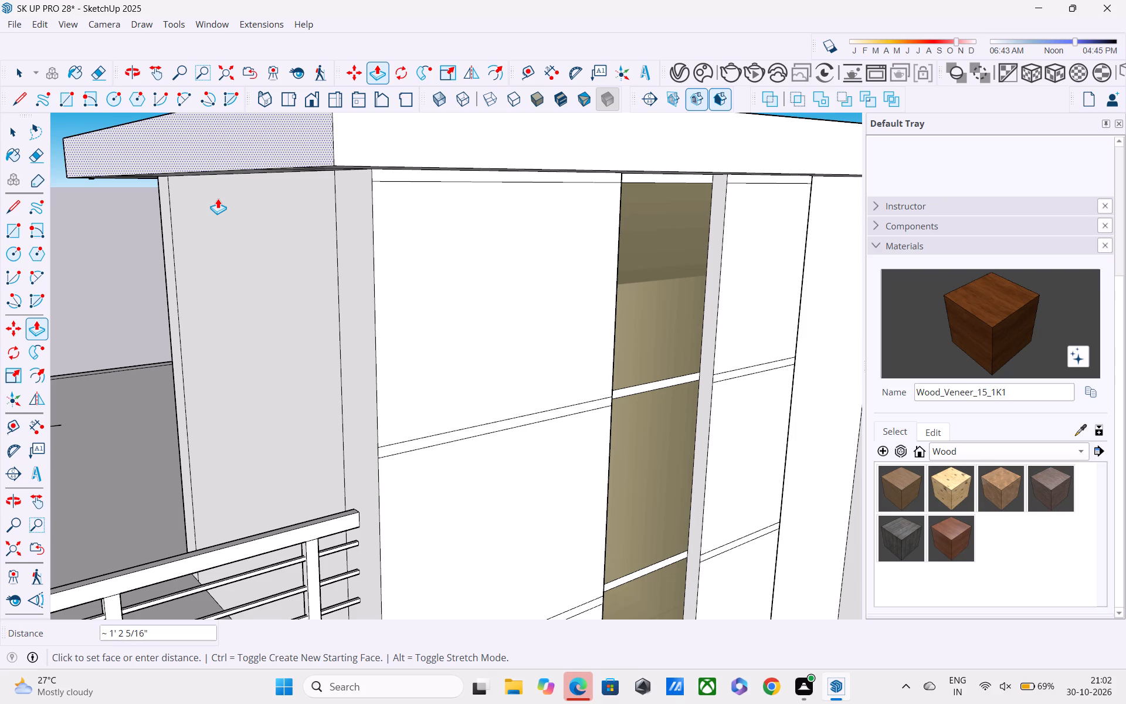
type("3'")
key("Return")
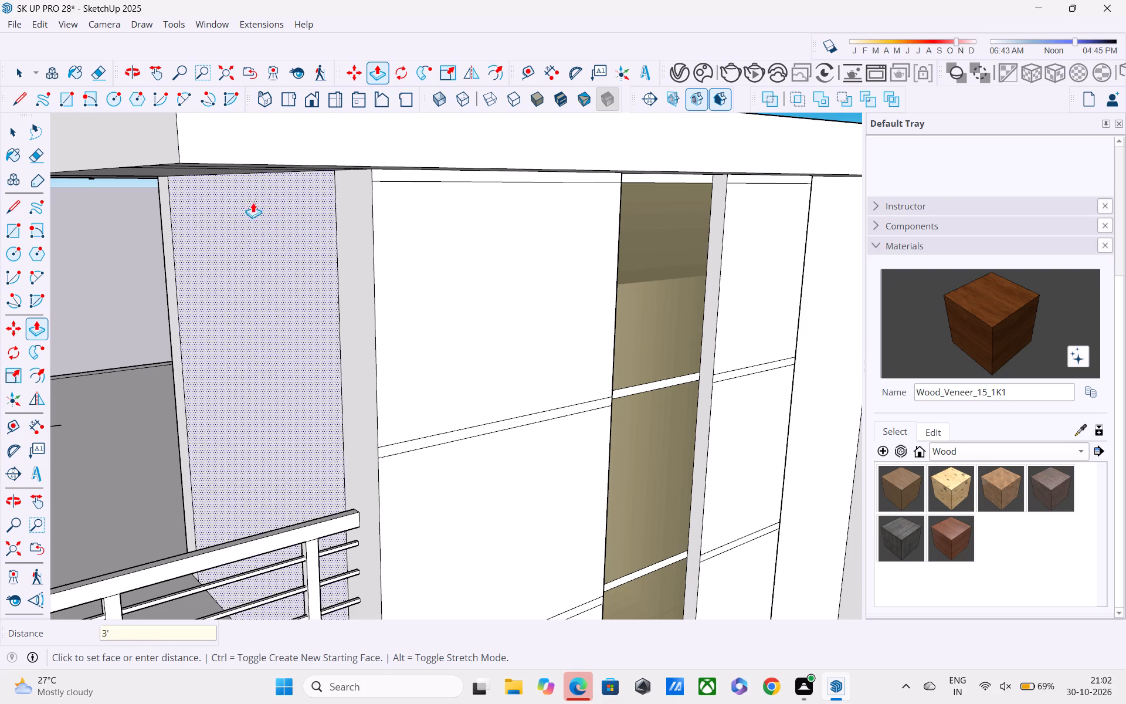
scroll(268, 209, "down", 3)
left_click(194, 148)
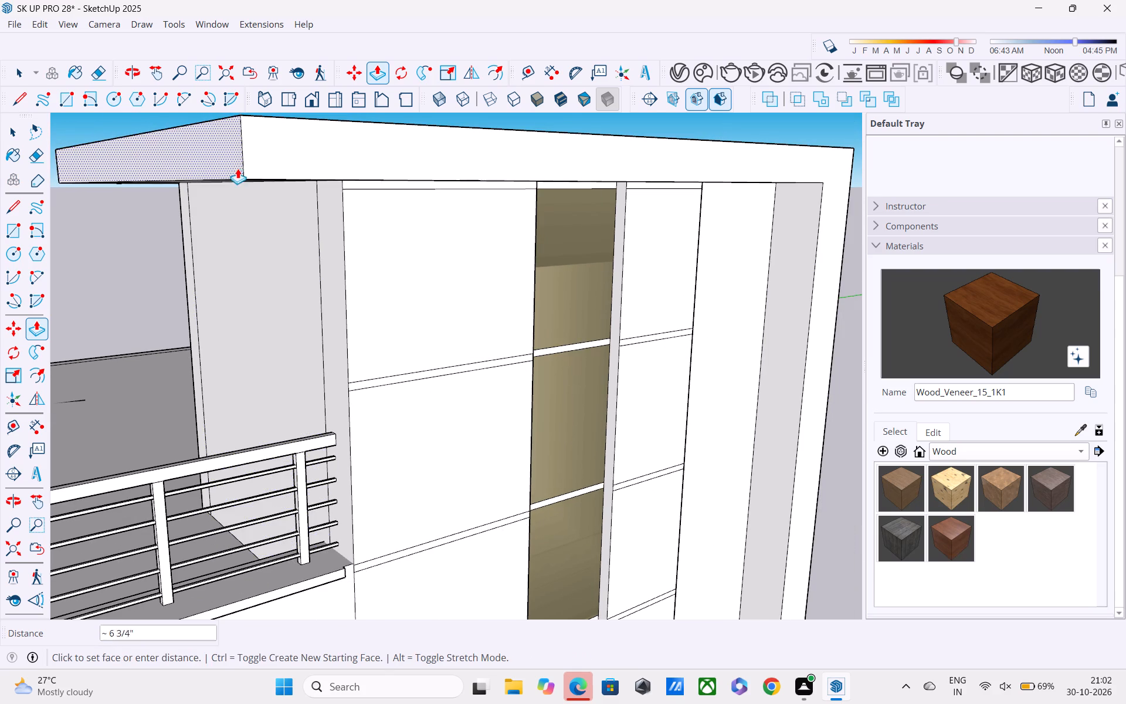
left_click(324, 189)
Extend the white block's terrace-side roof fascia outward by 1' to form an overhang.
left_click(327, 153)
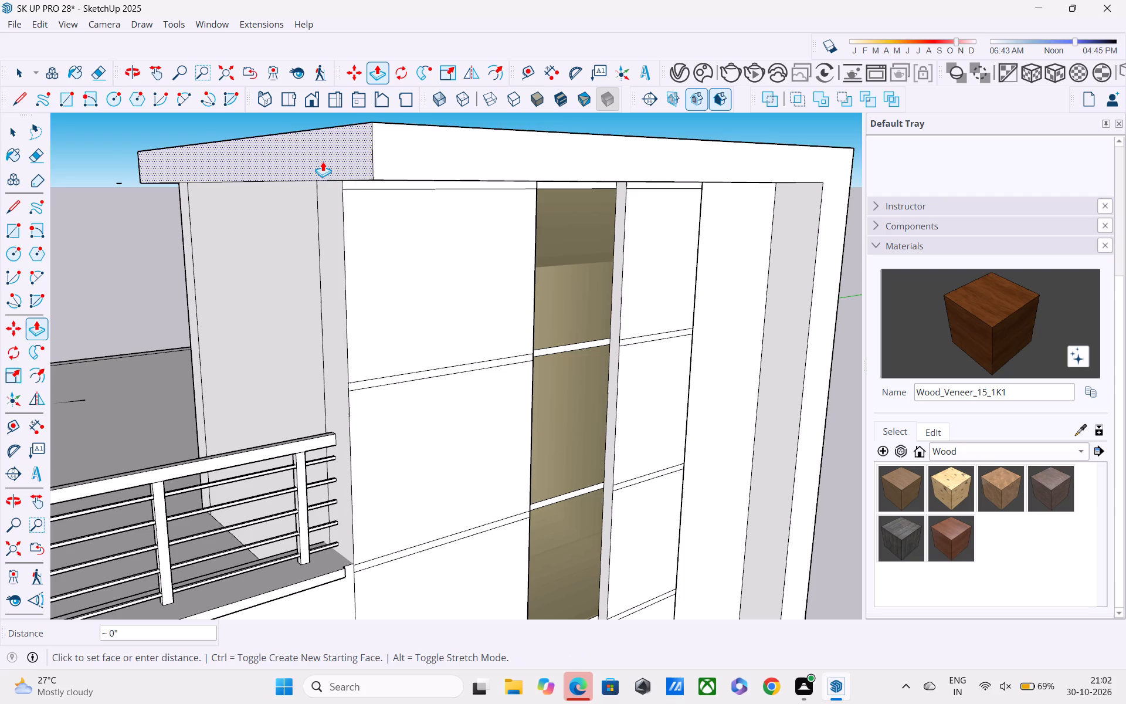
middle_click_drag(287, 201, 154, 198)
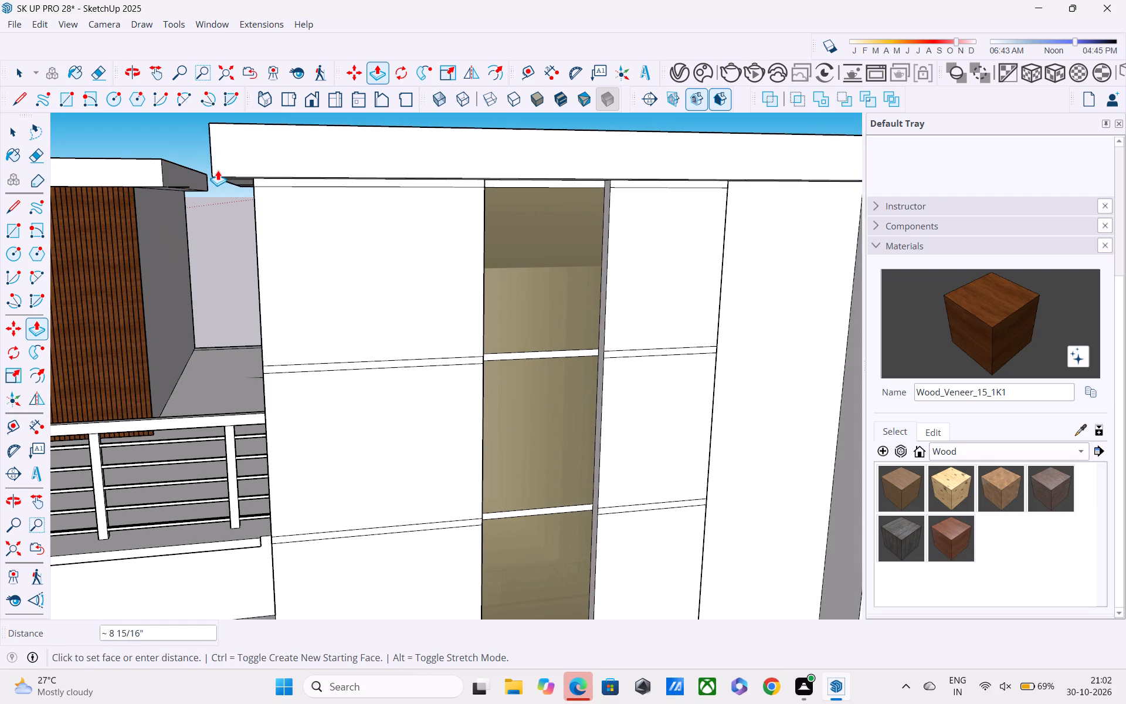
type("1'")
key("Return")
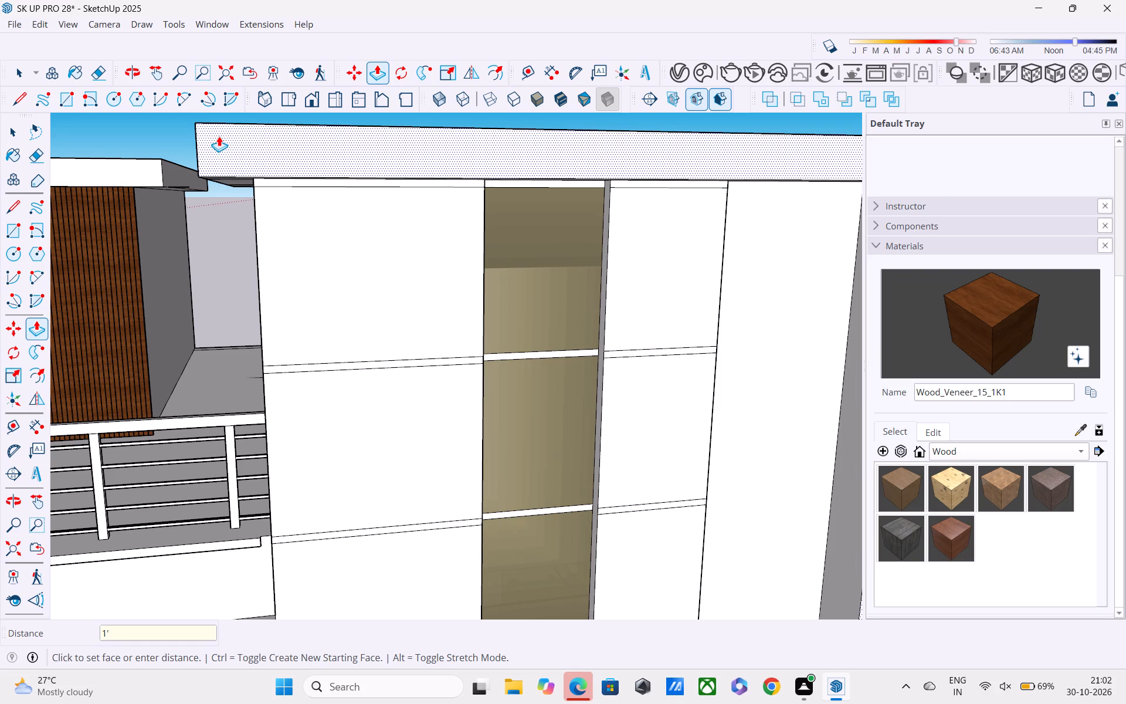
Erase the leftover seam line on the white block's side wall beneath the roof overhang.
key("e")
middle_click_drag(250, 201, 243, 103)
scroll(242, 117, "up", 3)
middle_click_drag(266, 163, 351, 256, "shift")
left_click_drag(357, 196, 325, 307)
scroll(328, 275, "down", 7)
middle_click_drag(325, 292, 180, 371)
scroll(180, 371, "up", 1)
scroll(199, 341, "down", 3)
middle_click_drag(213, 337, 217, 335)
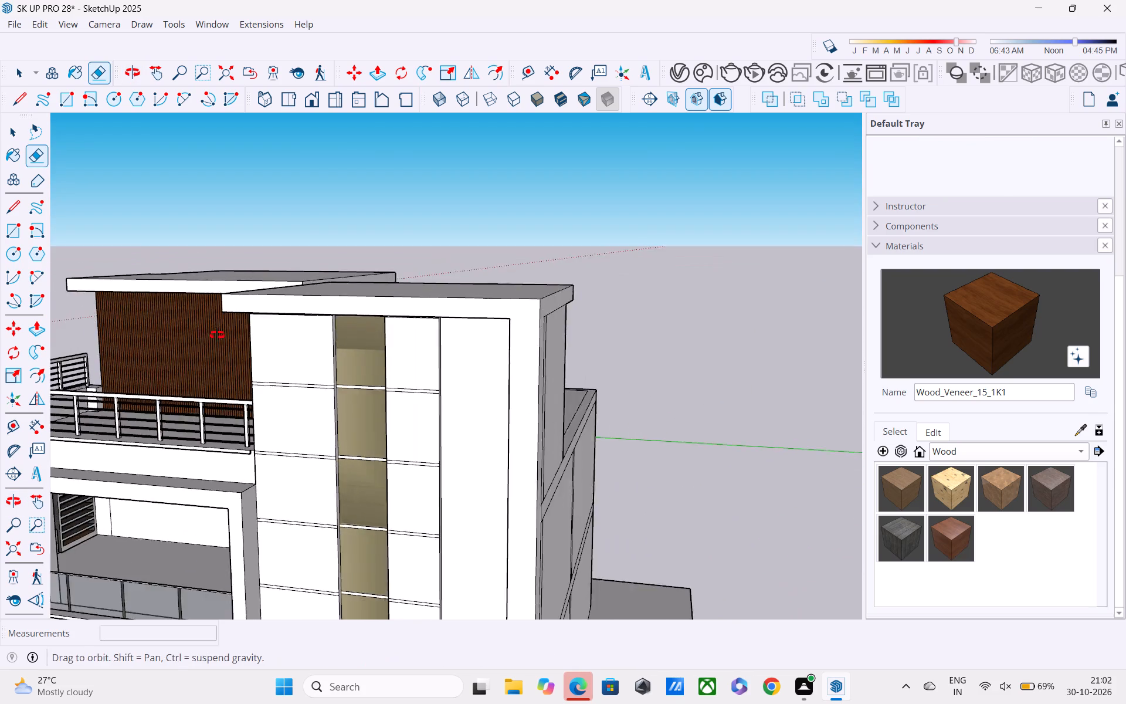
Examine the house from all around, including the upper terrace blocks and the ground-floor walls beneath the balcony.
middle_click_drag(217, 335, 374, 287)
scroll(378, 286, "up", 1)
scroll(385, 280, "down", 10)
key("space")
left_click(429, 222)
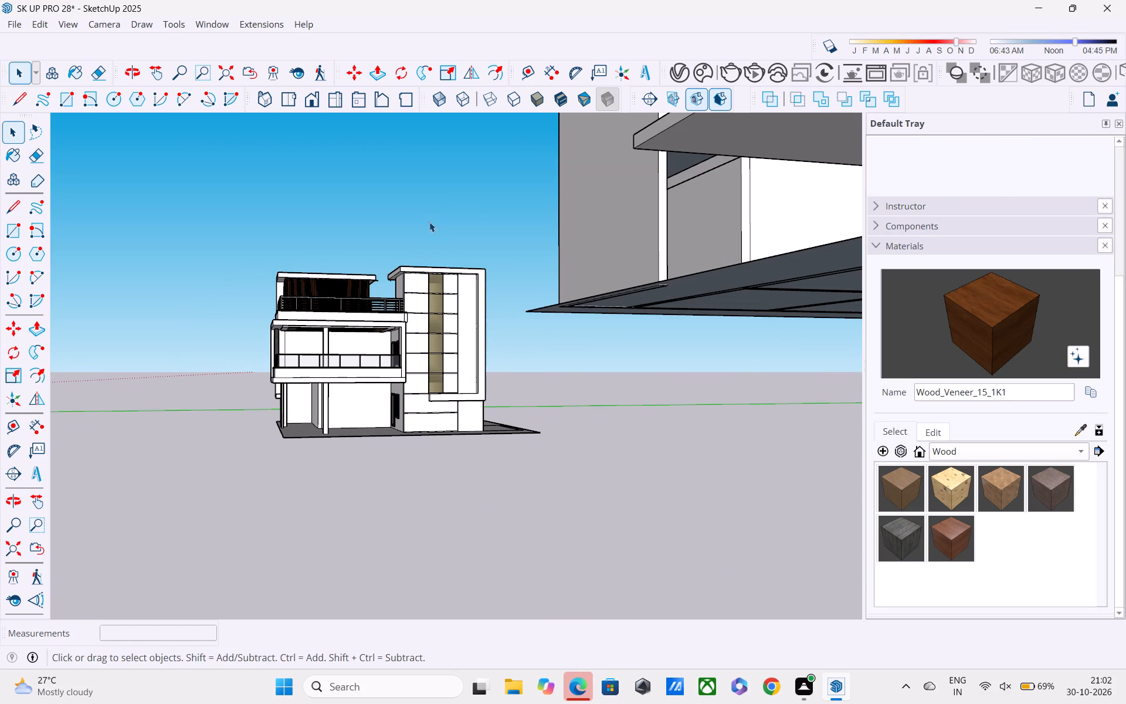
scroll(433, 263, "up", 1)
middle_click_drag(425, 262, 557, 321)
scroll(430, 325, "up", 1)
scroll(430, 325, "down", 1)
scroll(429, 324, "up", 3)
middle_click_drag(398, 312, 687, 324)
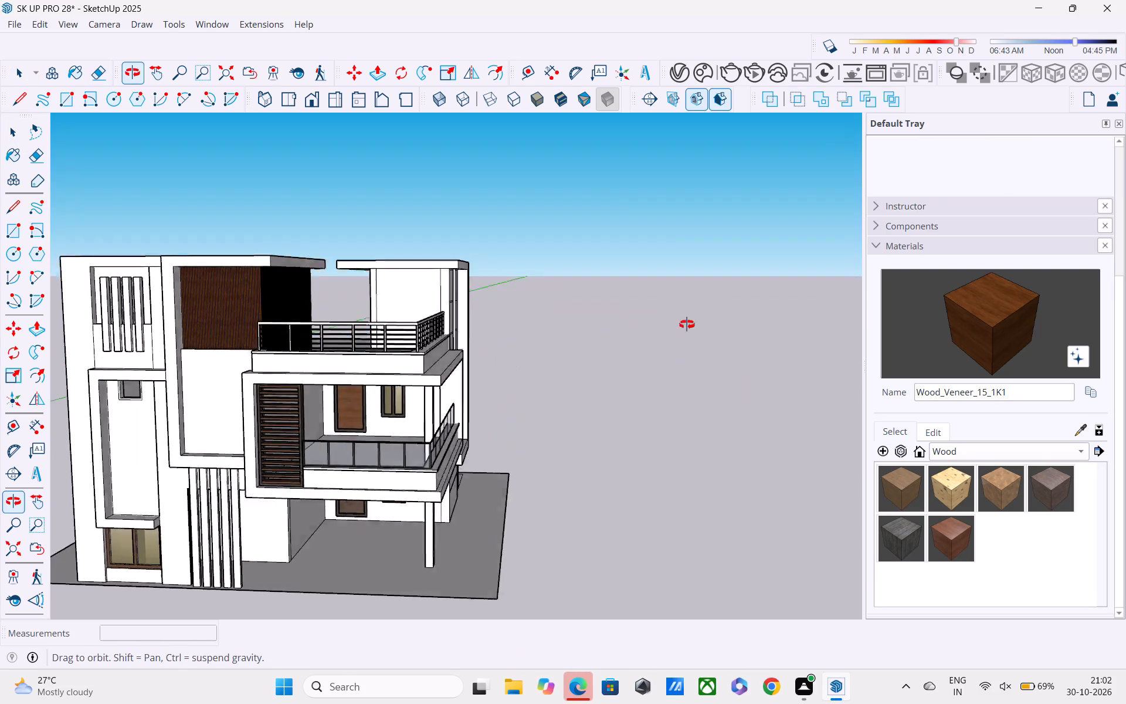
middle_click_drag(687, 324, 707, 351)
scroll(614, 353, "up", 1)
middle_click_drag(603, 347, 32, 366)
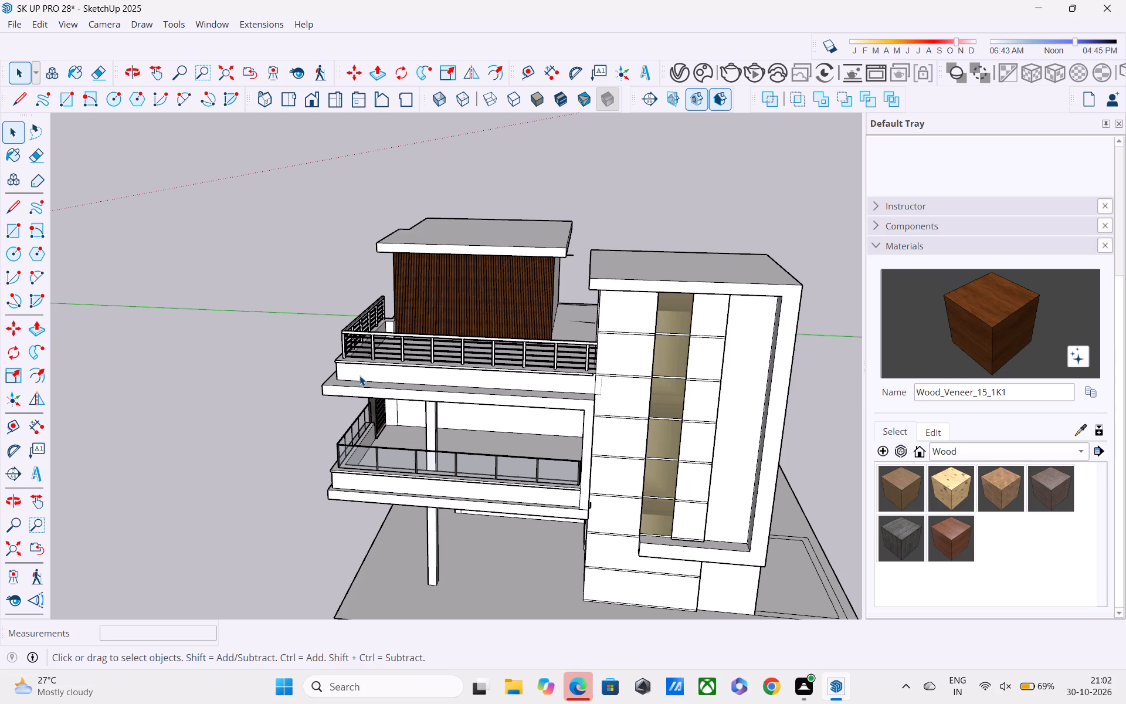
scroll(361, 377, "up", 1)
middle_click_drag(361, 374, 413, 299)
middle_click_drag(420, 480, 714, 380)
scroll(433, 551, "up", 3)
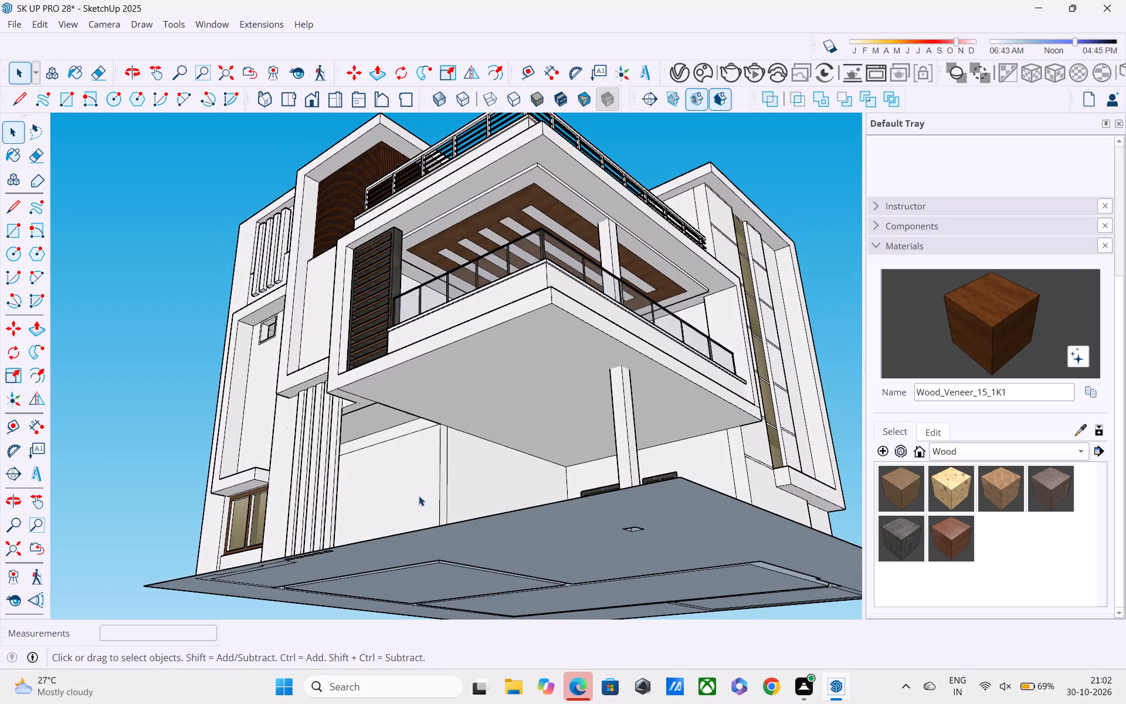
Erase the leftover vertical and upper seam lines on the ground-floor wall beneath the balcony, near its outer corner.
key("e")
scroll(419, 496, "up", 3)
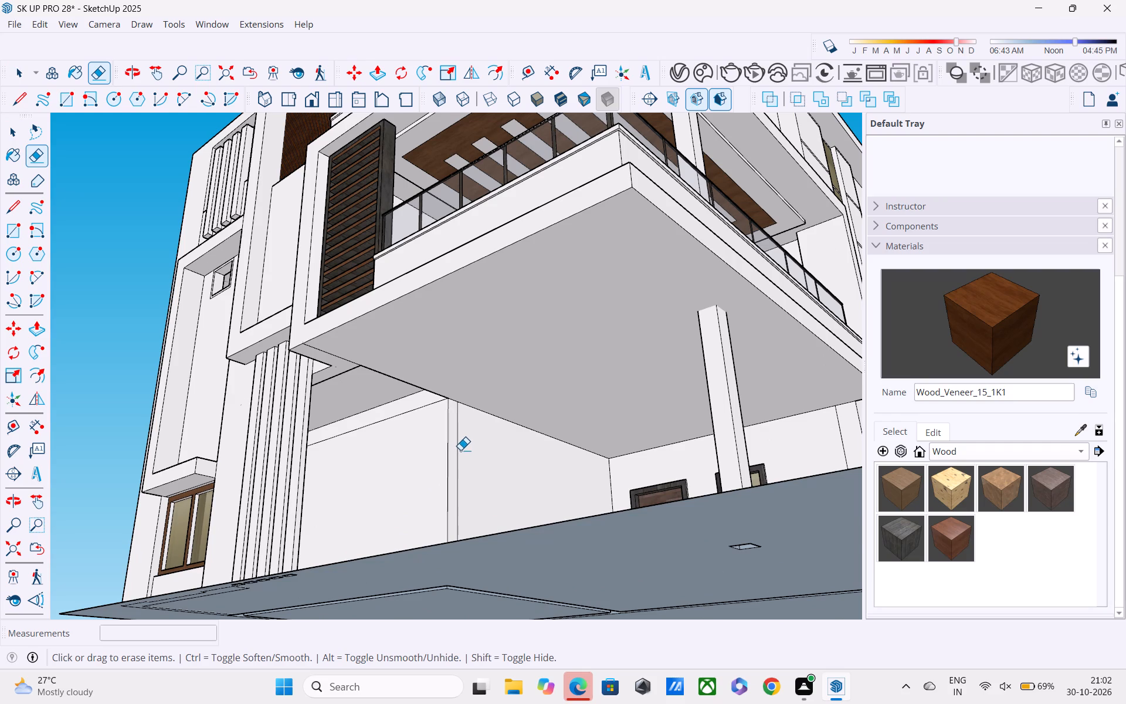
left_click(460, 449)
left_click(436, 406)
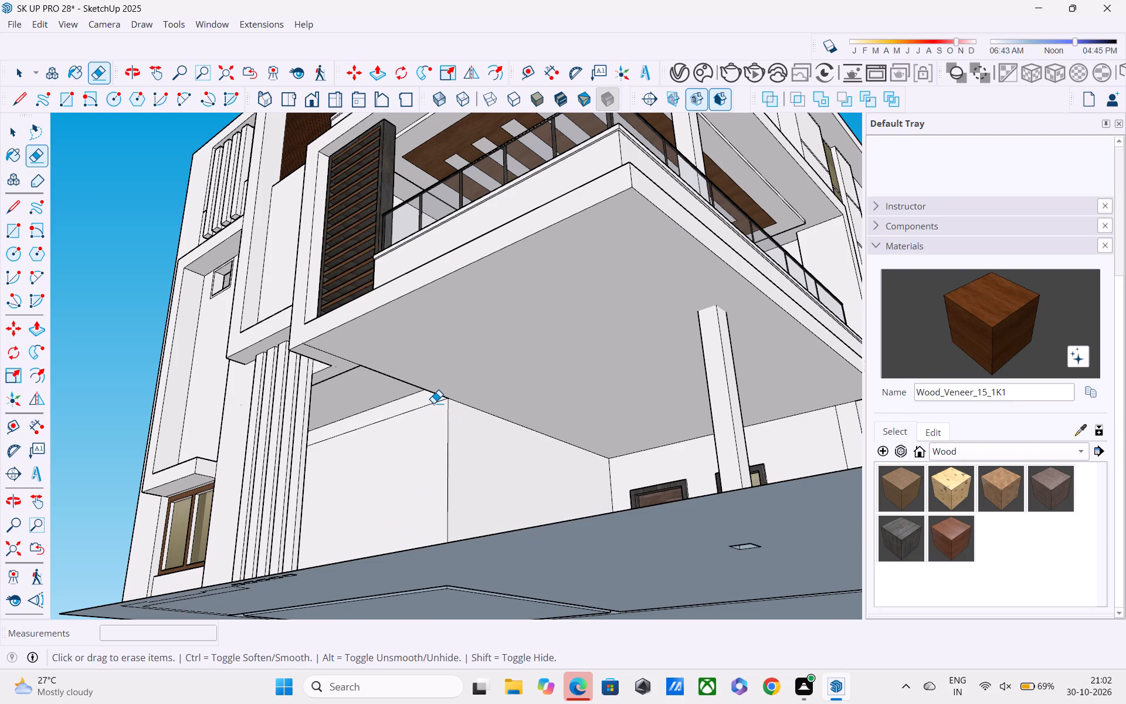
left_click(433, 403)
middle_click_drag(434, 416, 438, 452)
scroll(437, 453, "down", 4)
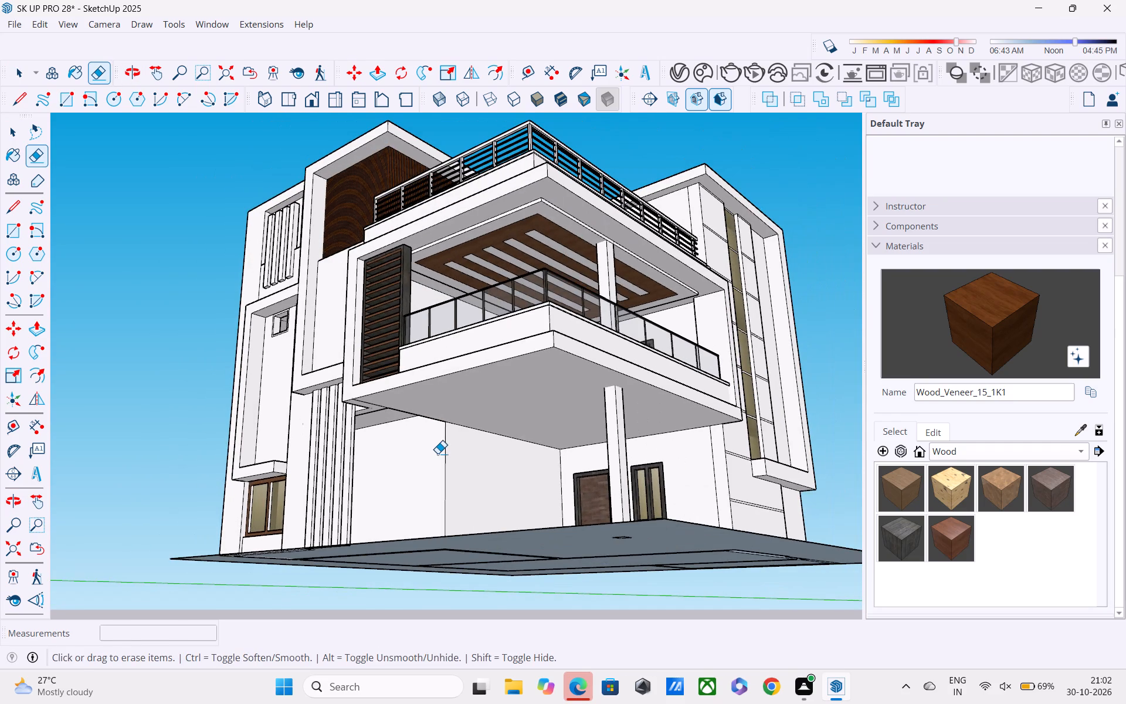
Draw a window rectangle about 4'4" by 4'9" from the ground-floor wall's corner edge, on the face leading to the entrance door.
key("r")
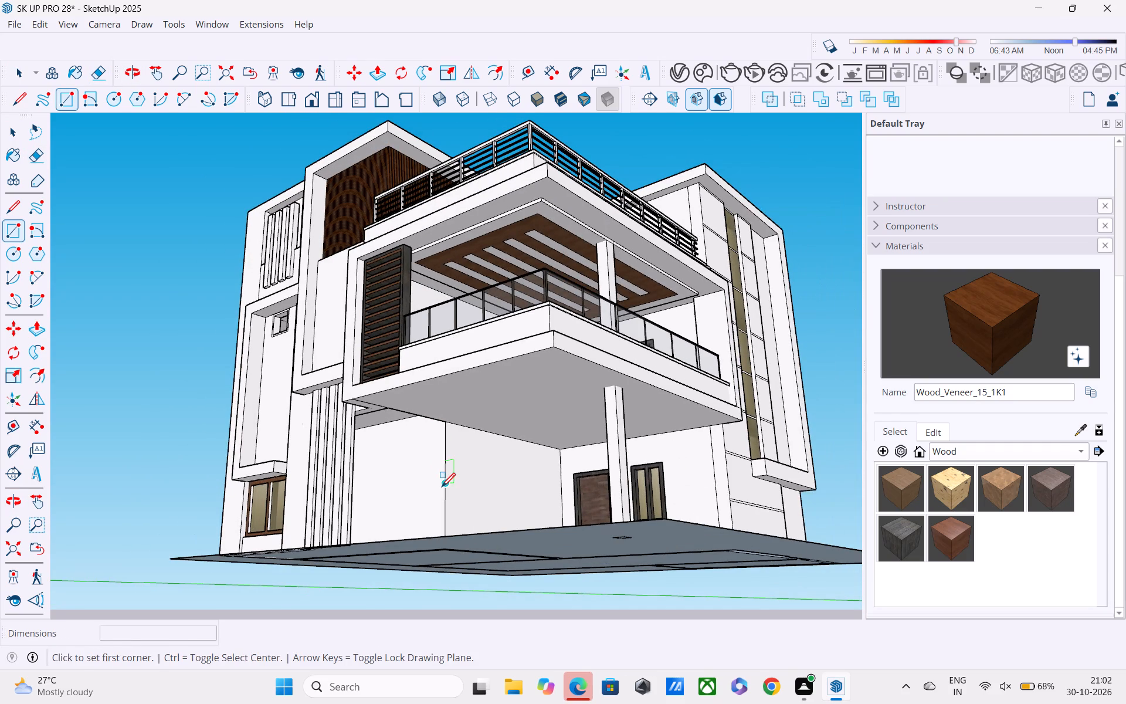
middle_click_drag(442, 490, 424, 564)
scroll(432, 498, "up", 4)
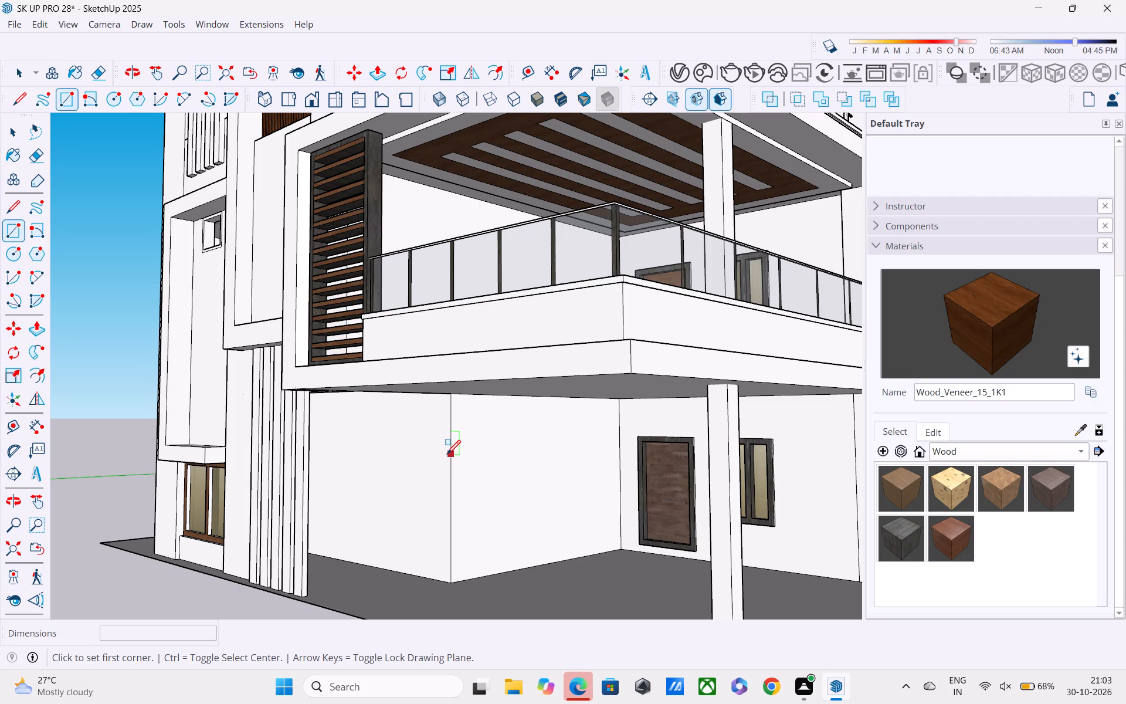
left_click(447, 448)
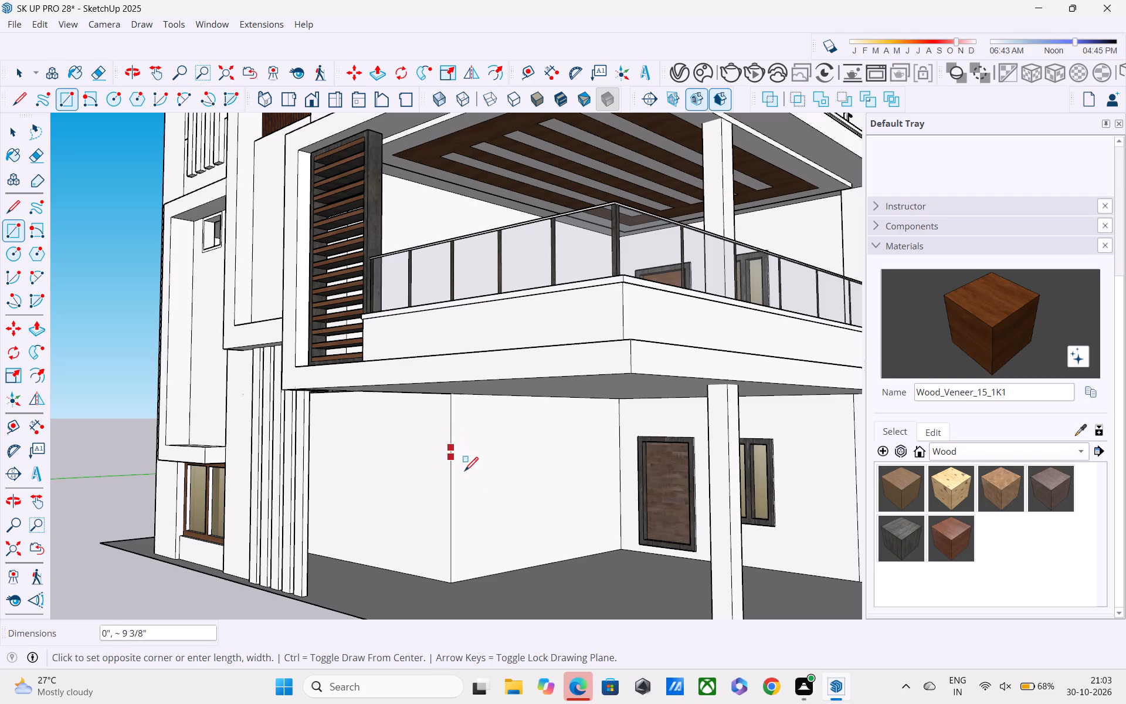
left_click(511, 522)
key("space")
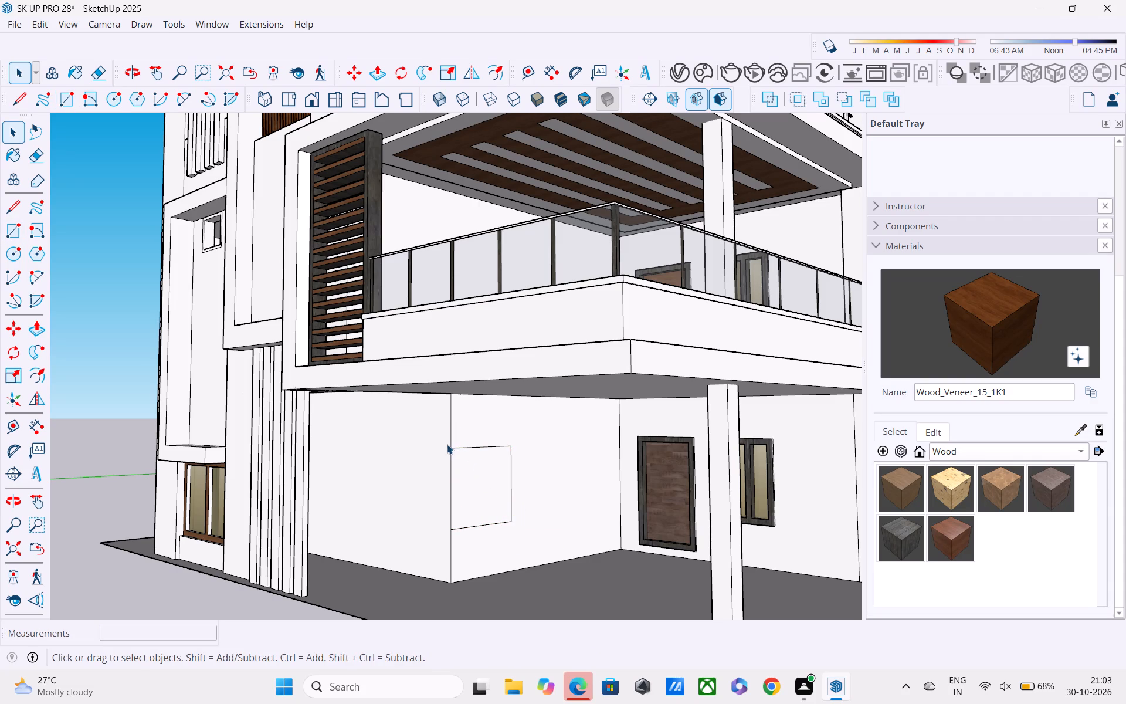
Draw a second rectangle about 4' by 4'4" from the same top corner point, on the adjoining wall face beside the vertical fins.
key("r")
left_click(449, 449)
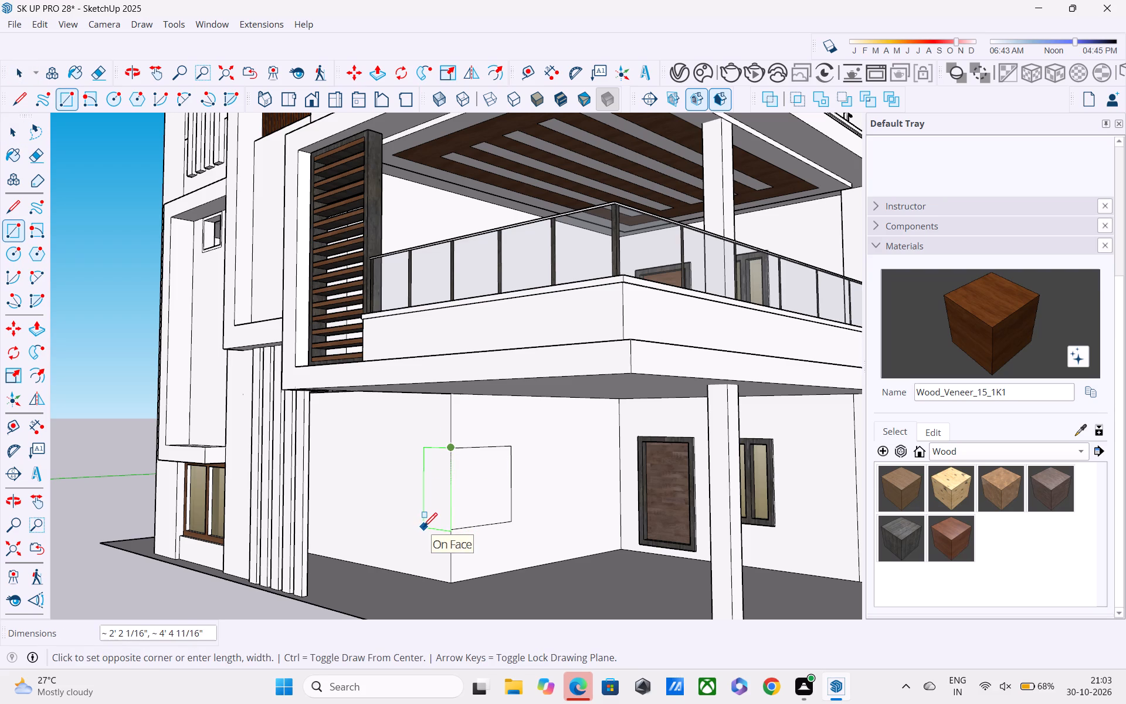
scroll(402, 520, "up", 3)
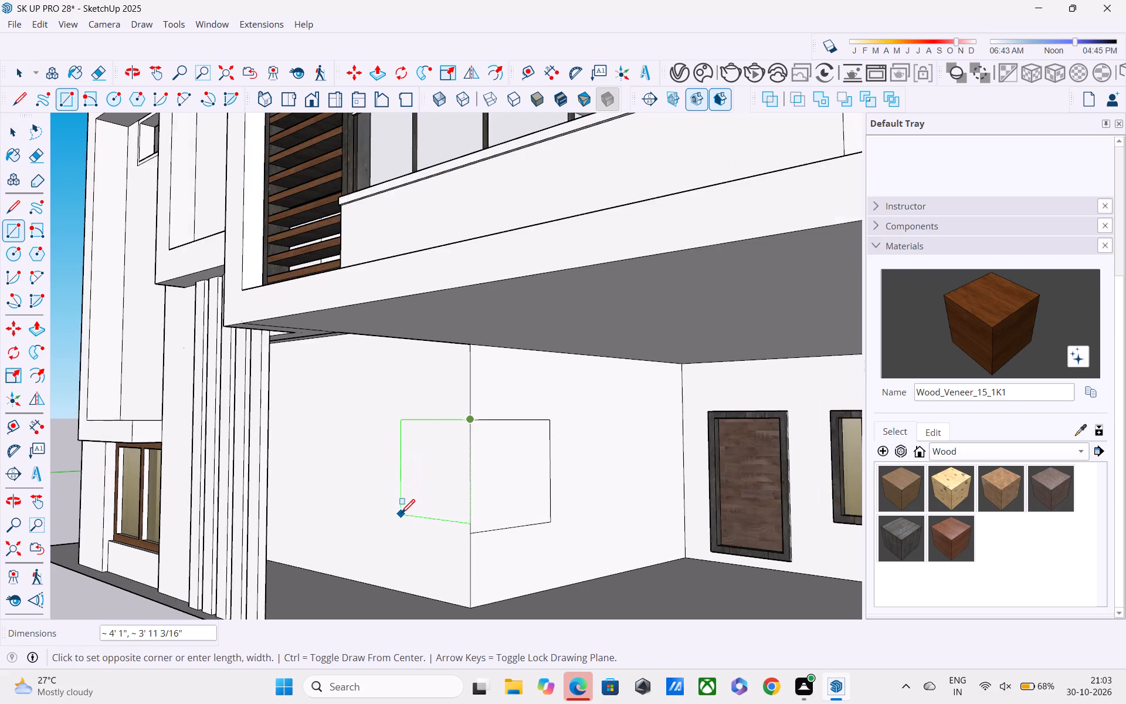
scroll(401, 515, "up", 3)
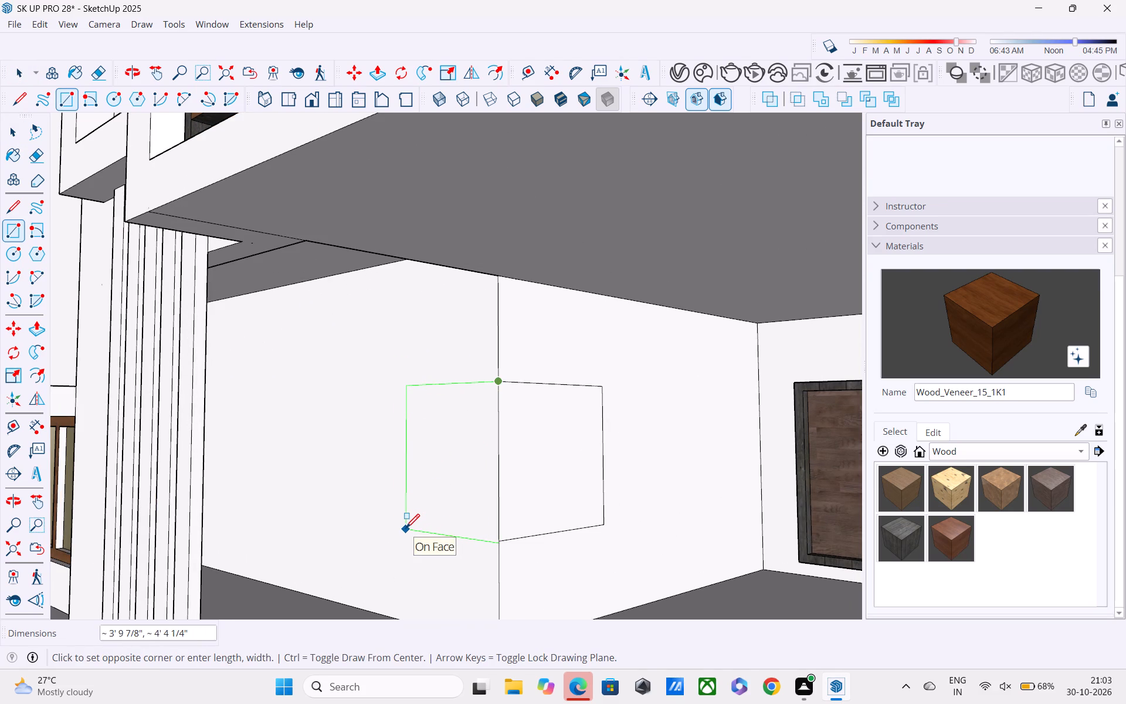
scroll(406, 527, "up", 6)
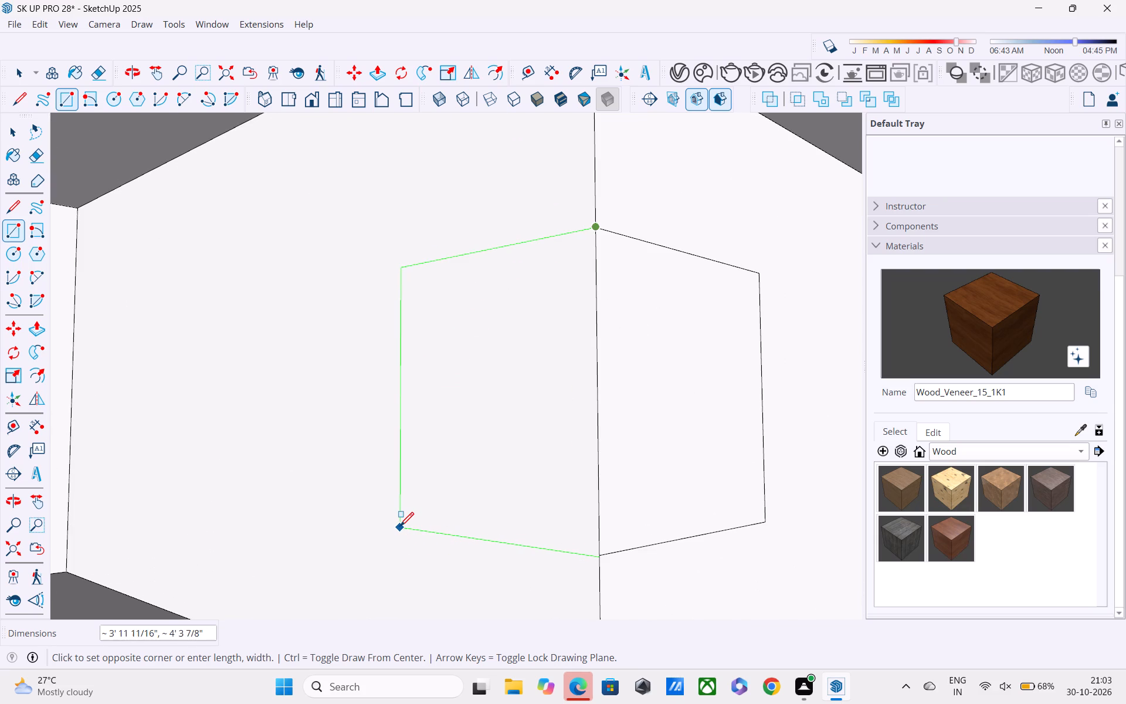
left_click(392, 524)
scroll(392, 524, "down", 5)
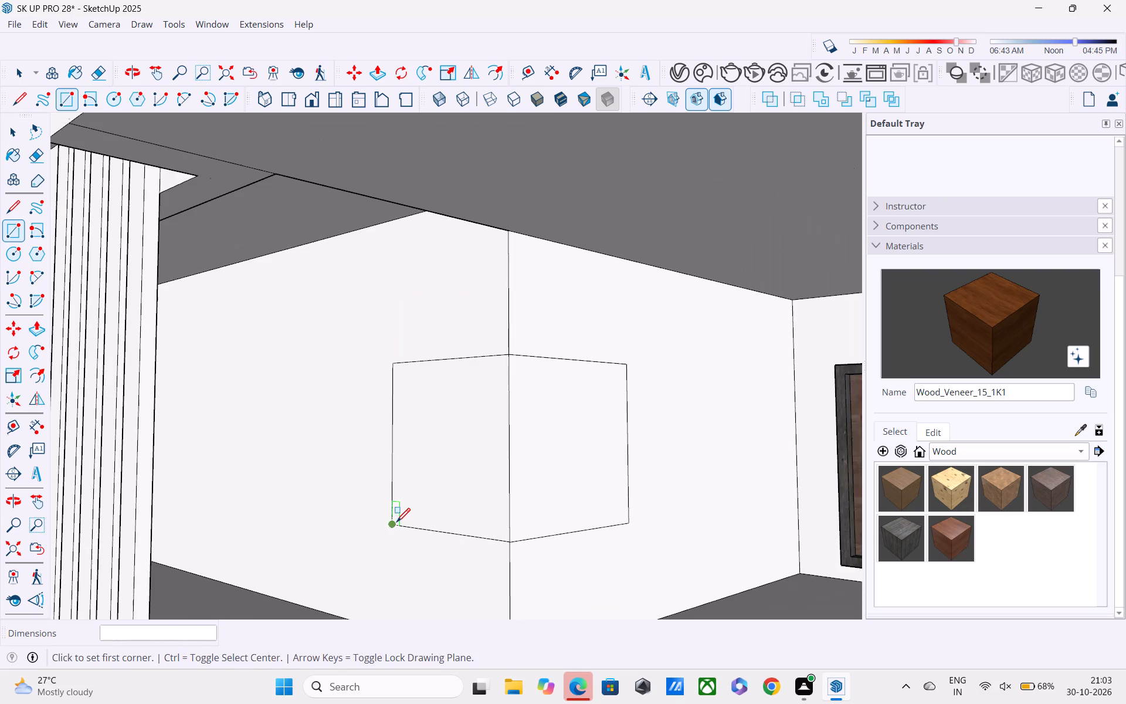
middle_click_drag(440, 523, 403, 513)
key("space")
scroll(411, 517, "down", 4)
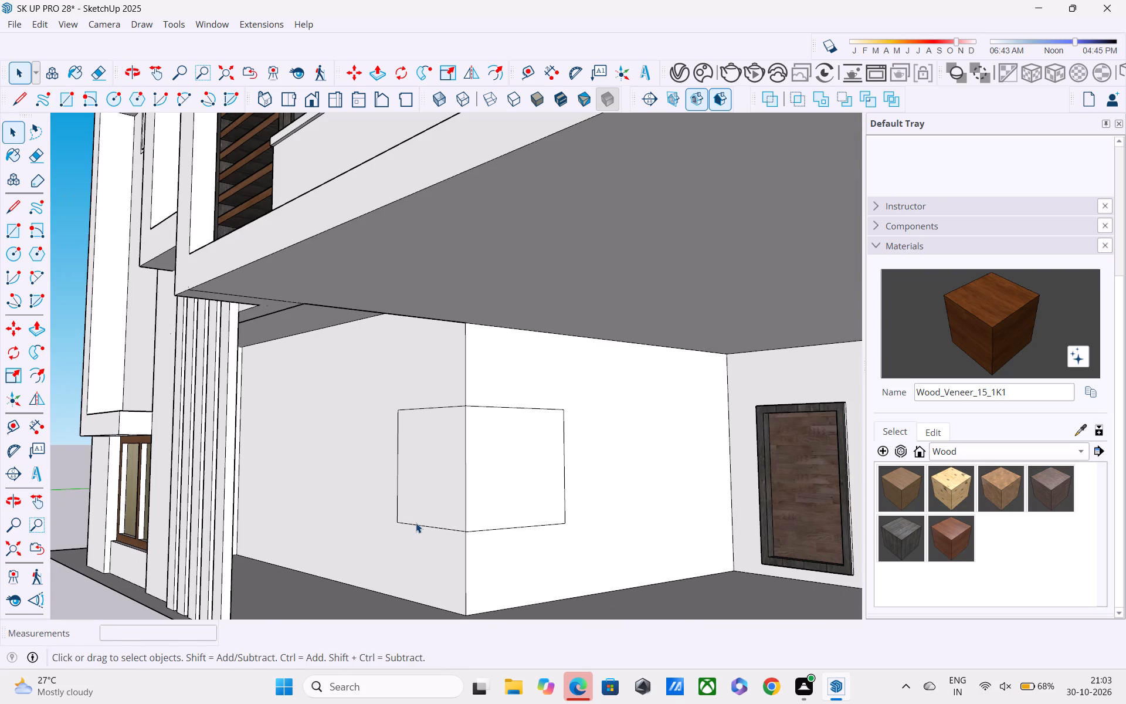
Offset the fin-side window rectangle inward by 4" to form a frame.
key("f")
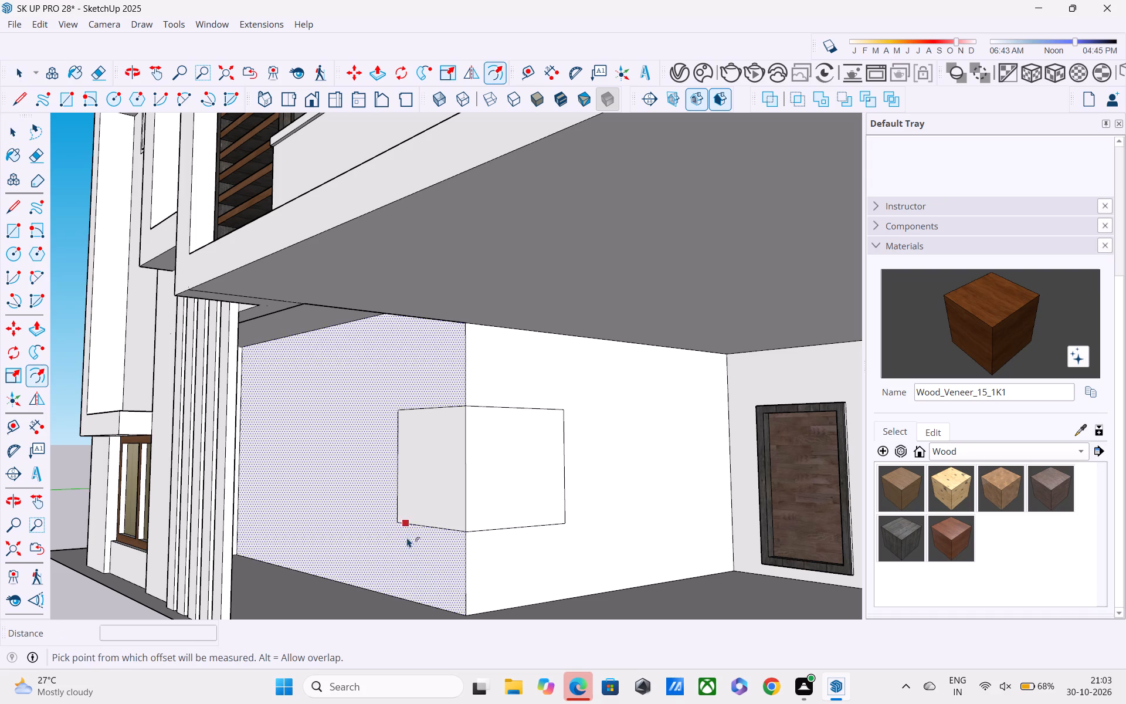
left_click(415, 509)
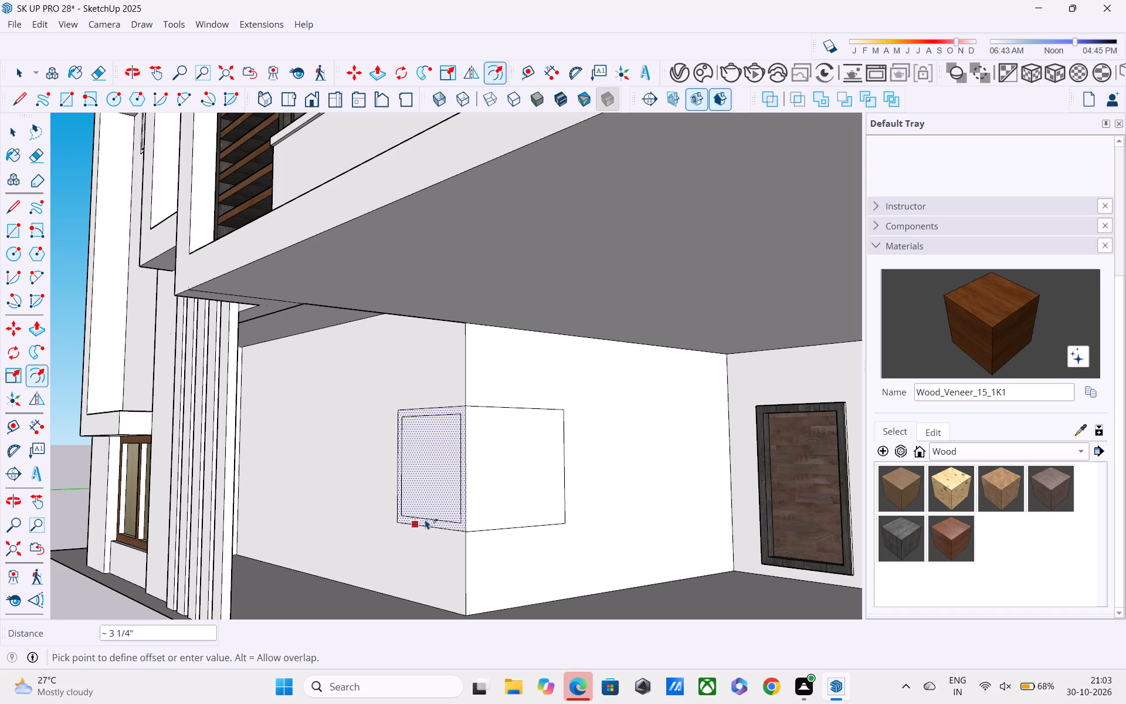
type("4\"")
key("Return")
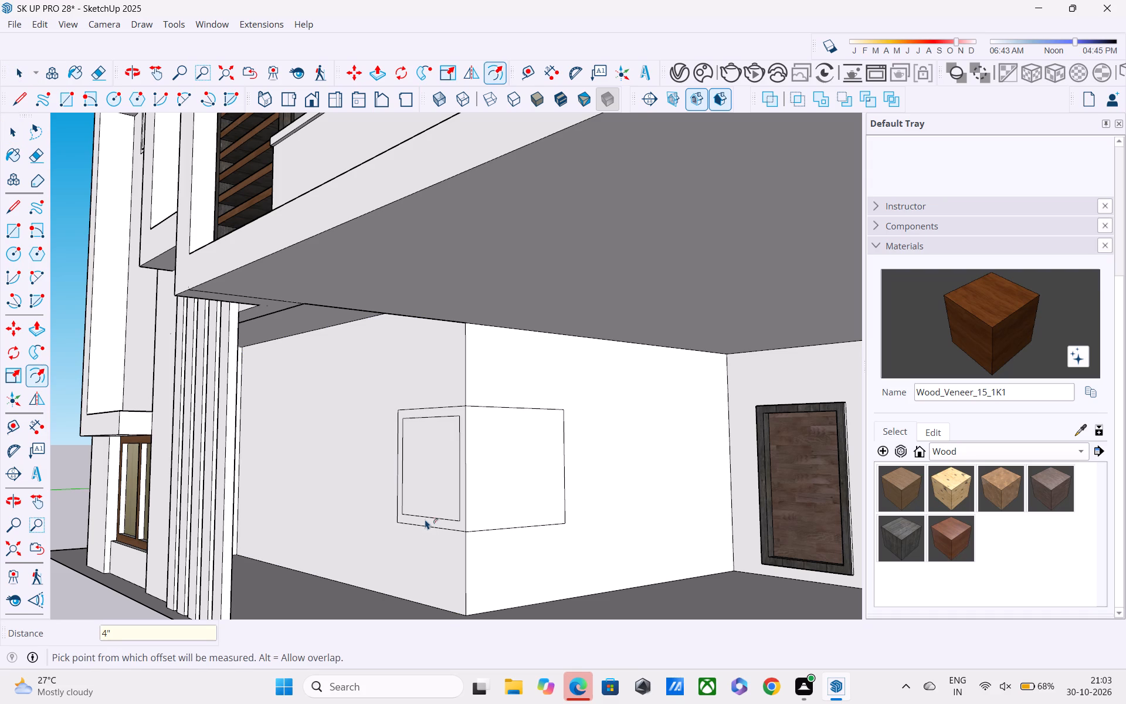
Offset the entrance-side window rectangle inward by 4" to form a matching frame.
left_click(549, 489)
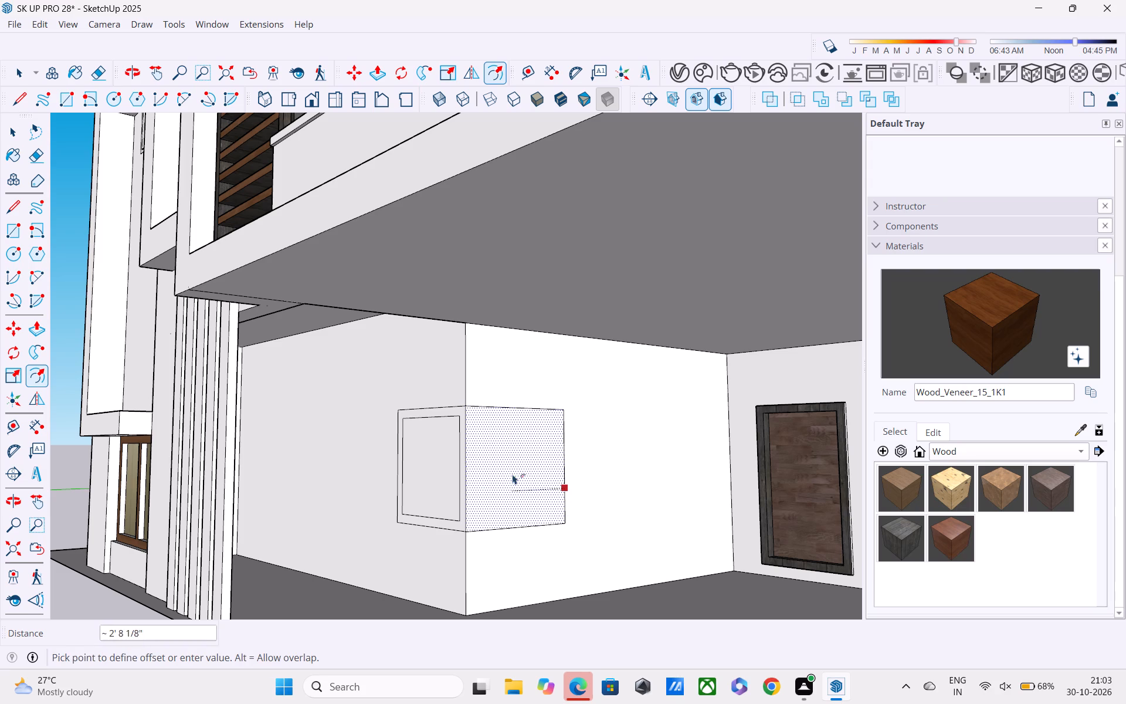
key("grave")
key("Escape")
key("Escape")
left_click(492, 487)
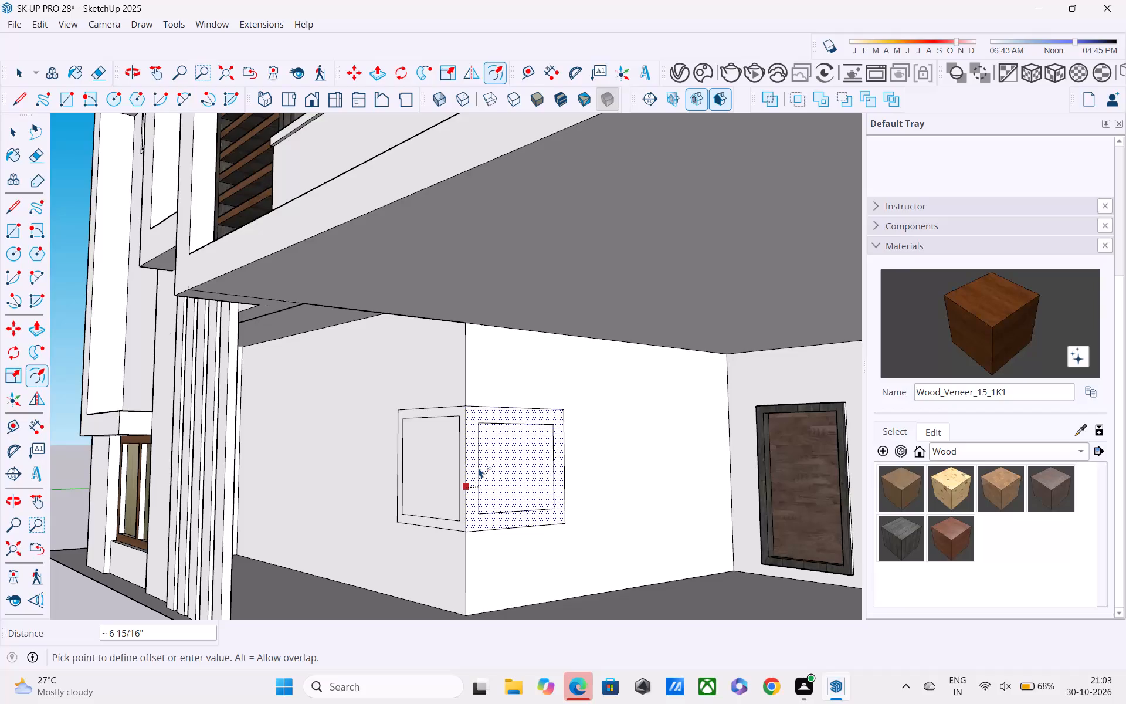
key("4")
key("shift+quotedbl")
key("Return")
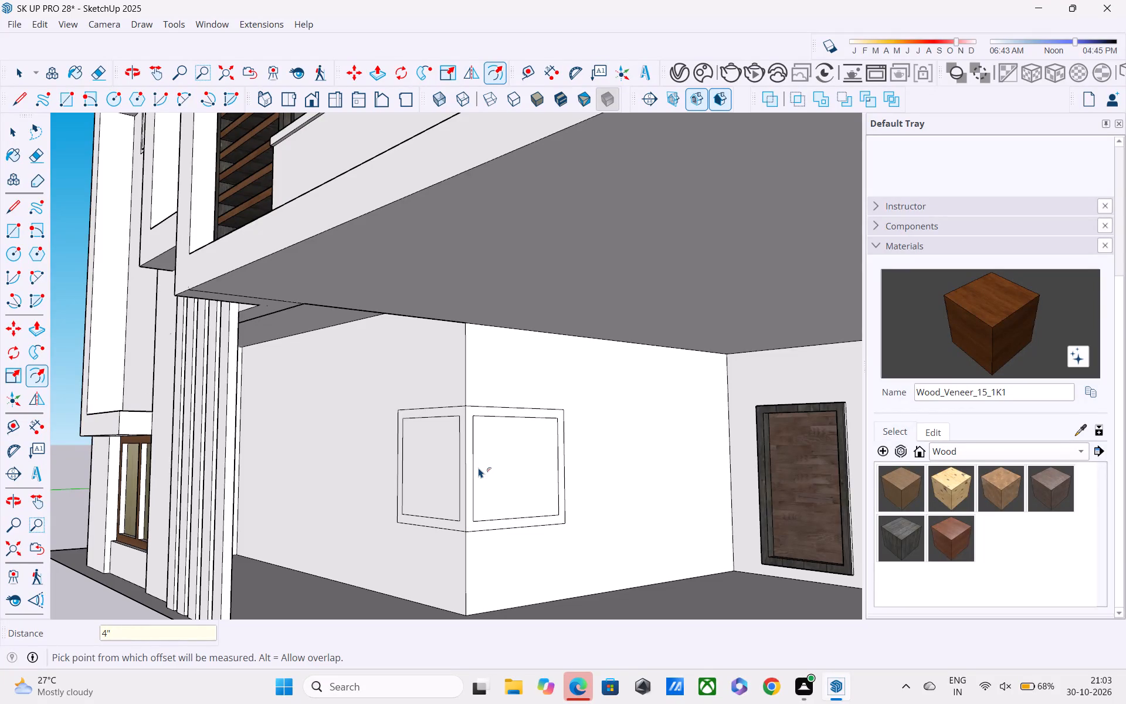
Push the inner panel of the entrance-side window frame into the wall by 9".
type("OP")
left_click(502, 492)
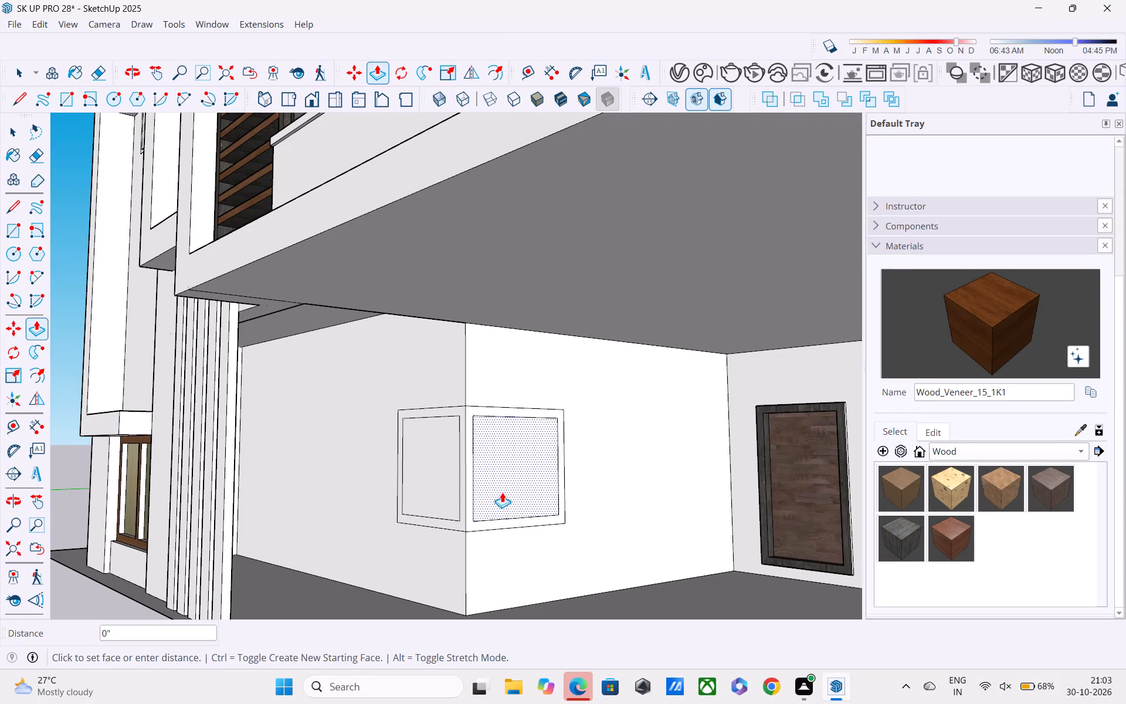
left_click(489, 462)
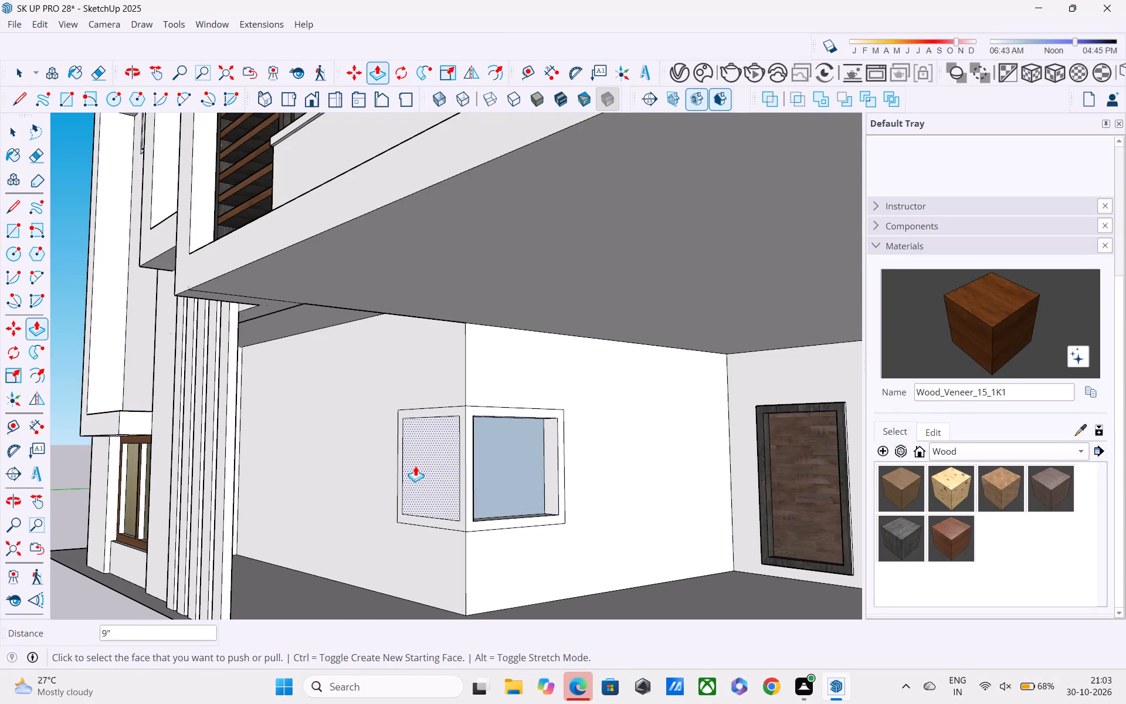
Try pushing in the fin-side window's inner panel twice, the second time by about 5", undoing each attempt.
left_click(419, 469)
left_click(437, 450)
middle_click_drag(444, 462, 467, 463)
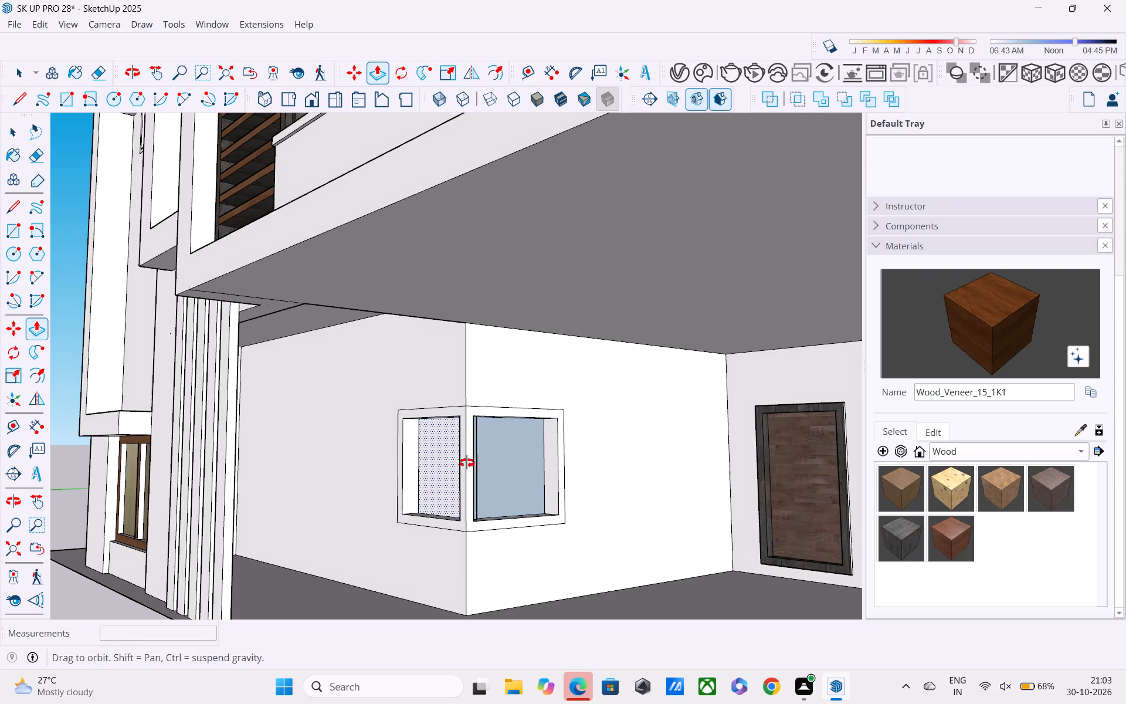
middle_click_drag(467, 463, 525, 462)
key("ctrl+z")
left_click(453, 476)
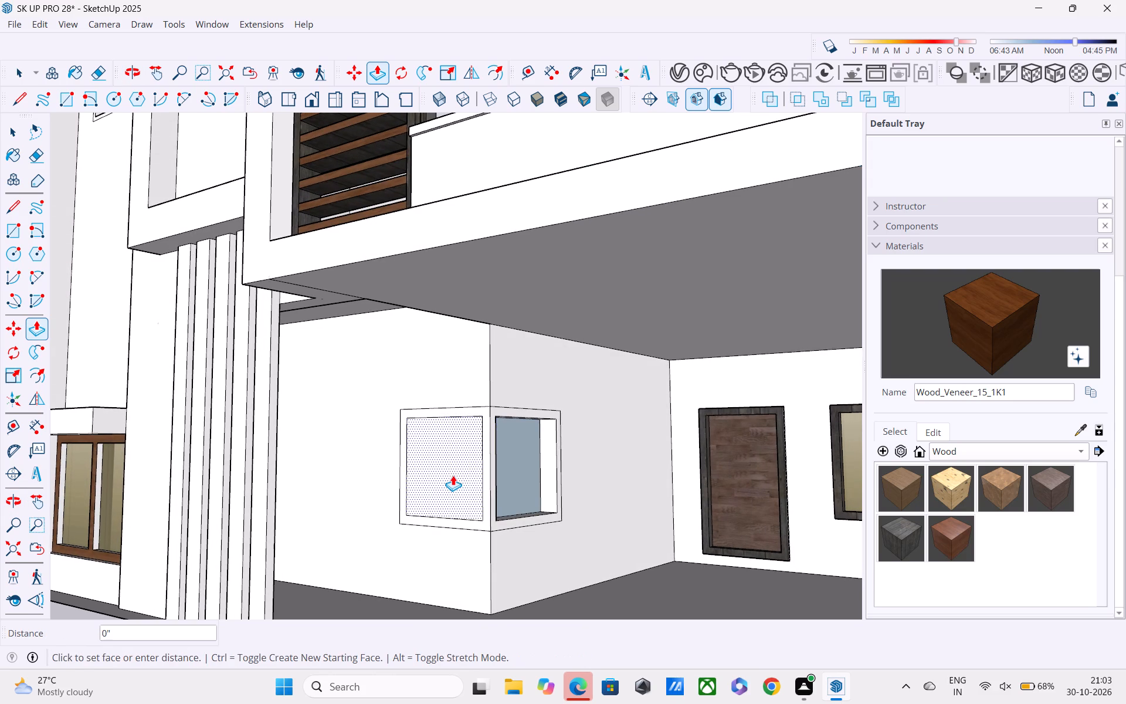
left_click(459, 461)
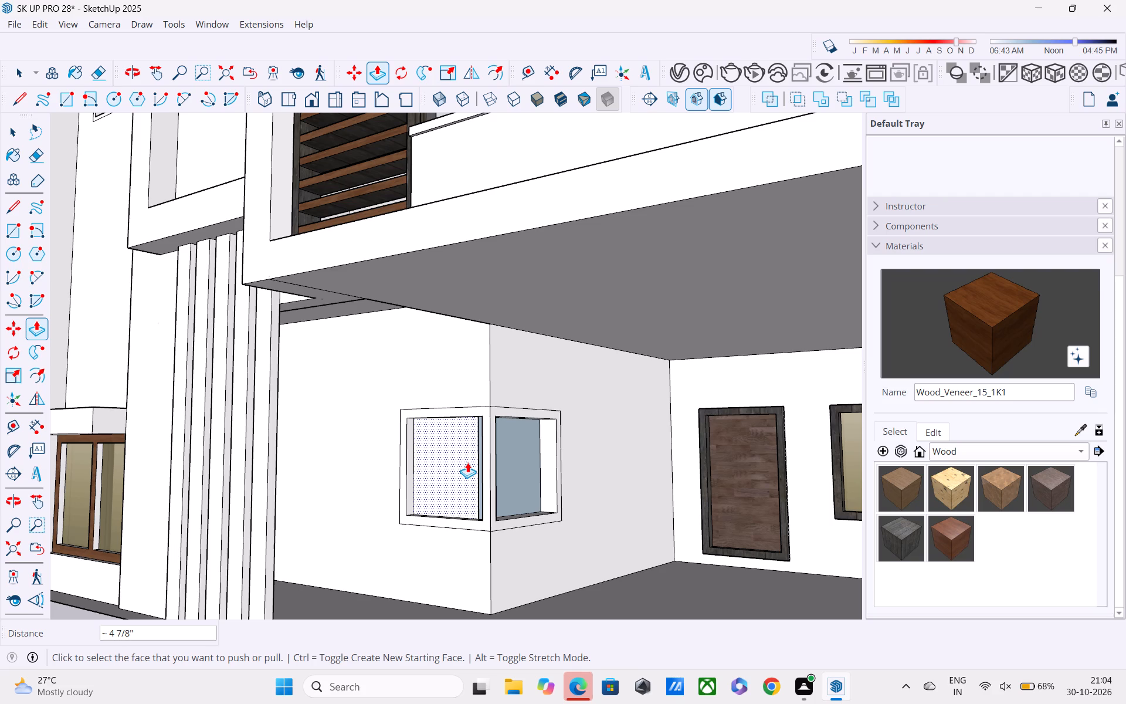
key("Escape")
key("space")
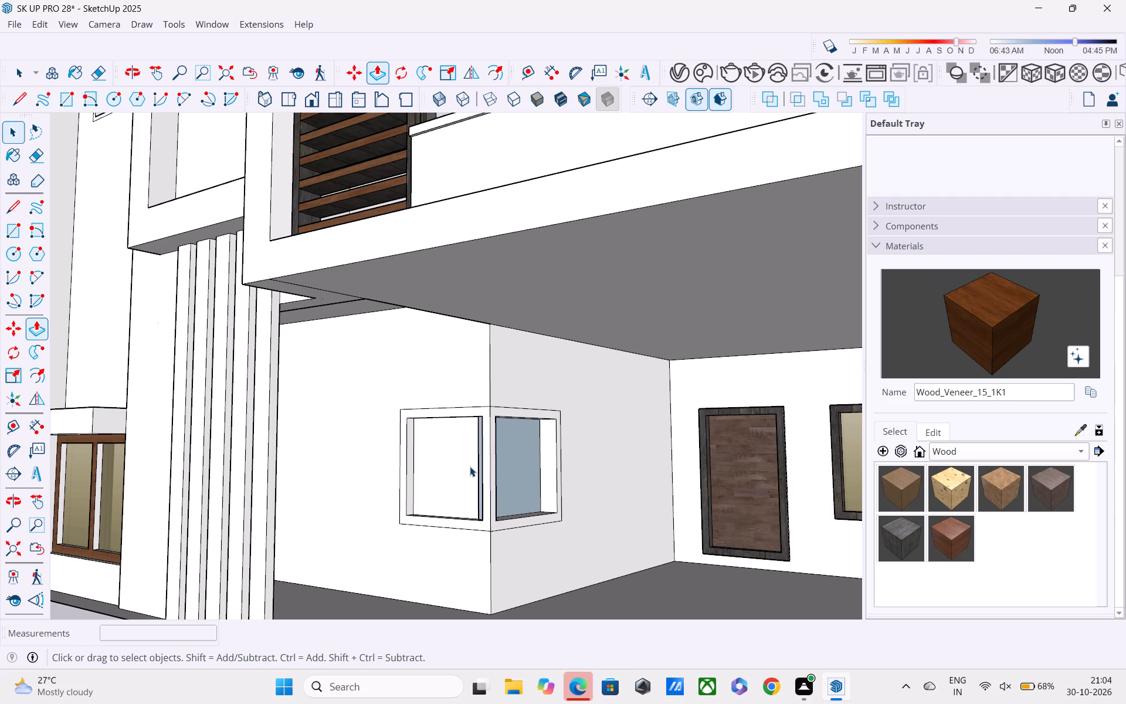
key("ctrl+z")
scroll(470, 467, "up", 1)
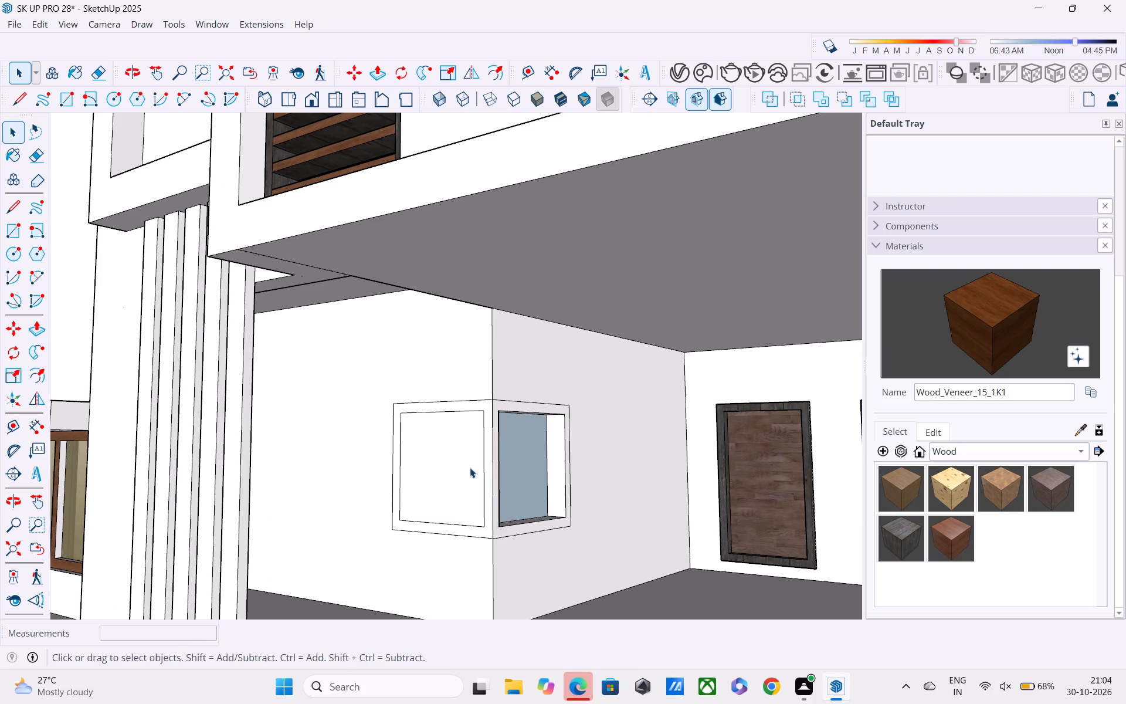
Push the fin-side window's inner panel into the wall by 4".
key("p")
left_click(459, 477)
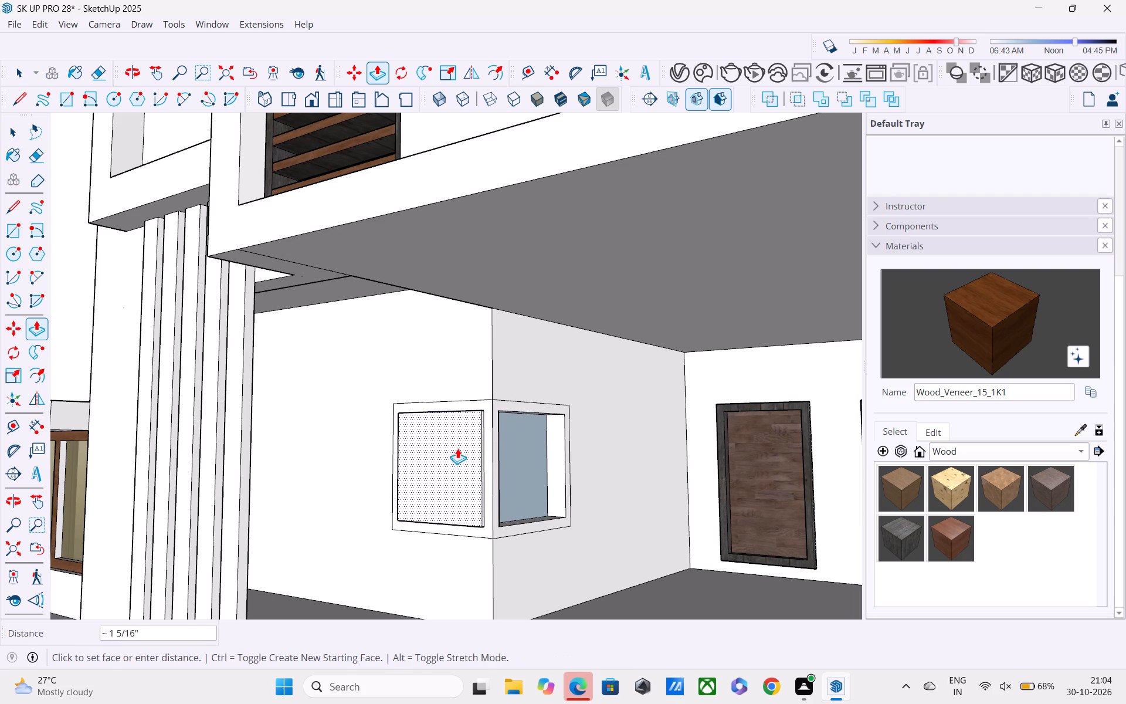
middle_click_drag(473, 500, 589, 502)
scroll(530, 483, "up", 2)
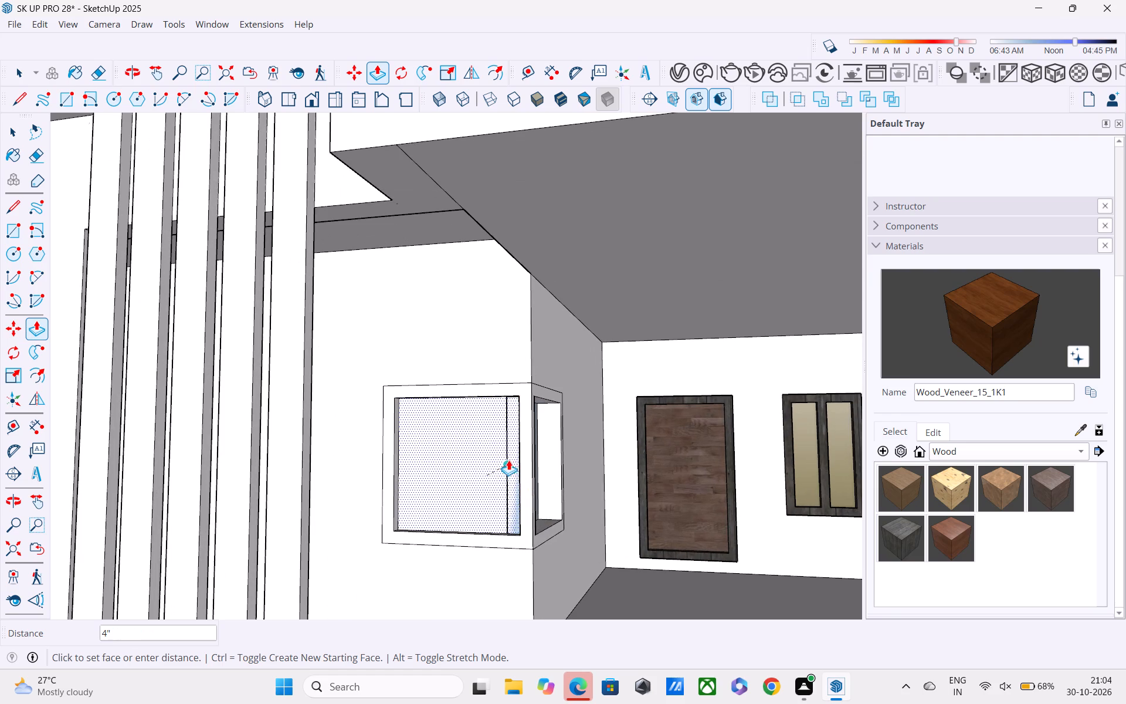
left_click(506, 451)
middle_click_drag(507, 456, 339, 461)
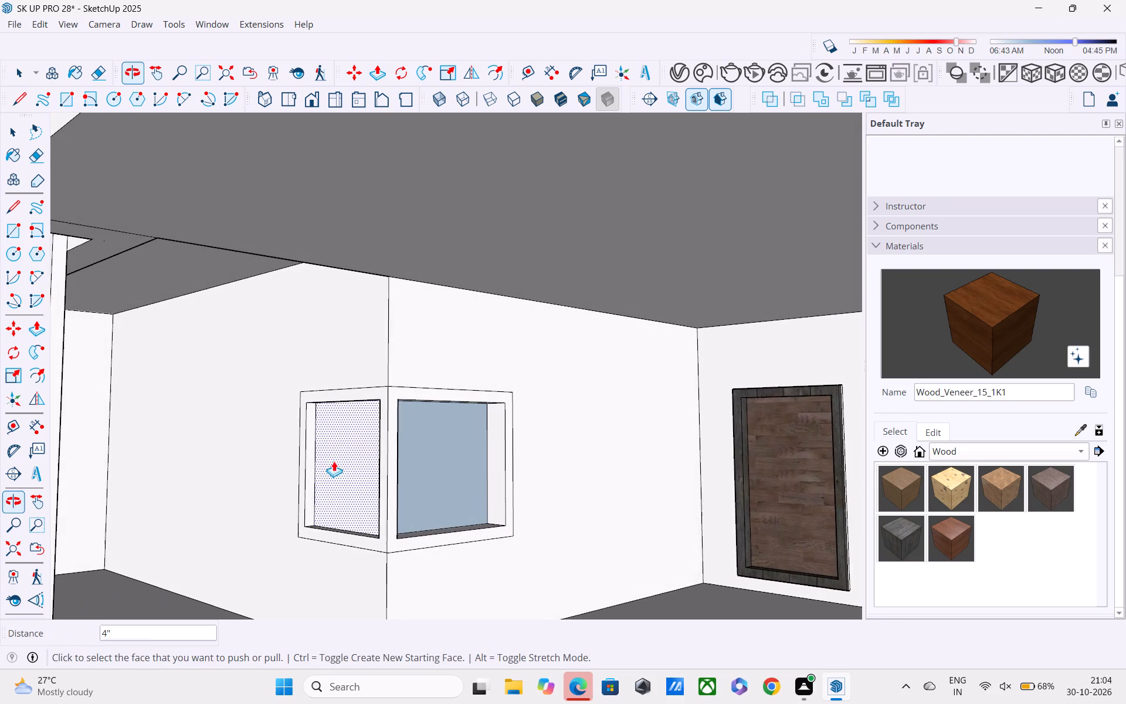
Push the fin-side window's inner panel a further 5" into the wall.
left_click(340, 468)
left_click(351, 449)
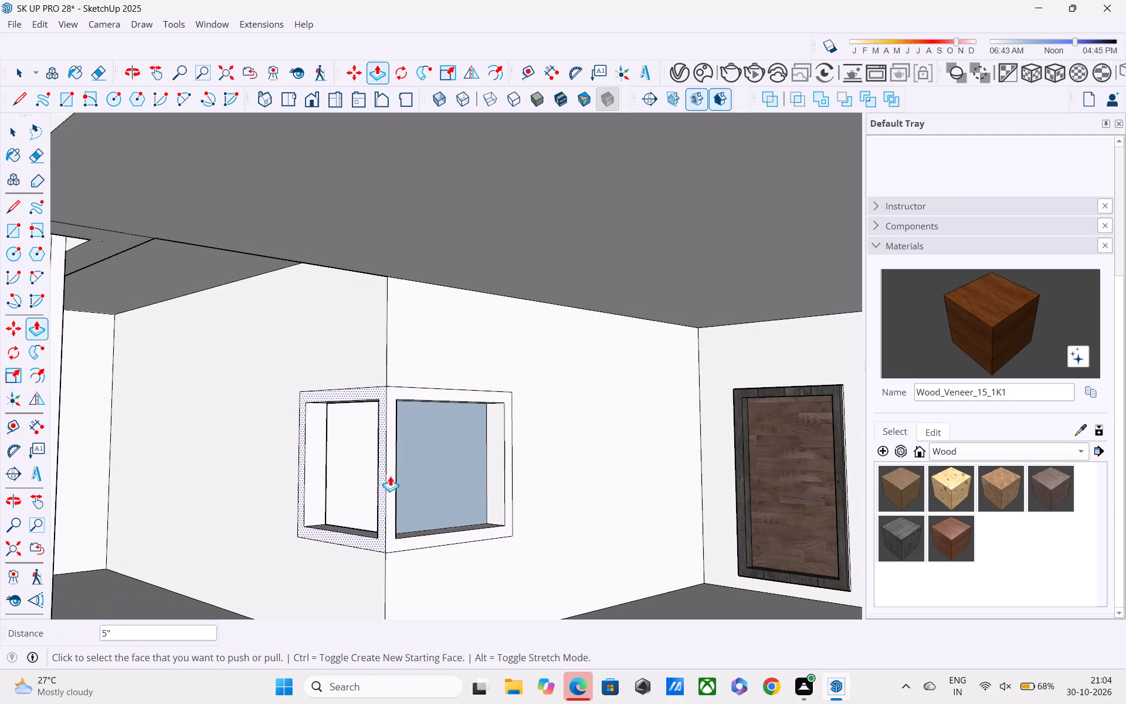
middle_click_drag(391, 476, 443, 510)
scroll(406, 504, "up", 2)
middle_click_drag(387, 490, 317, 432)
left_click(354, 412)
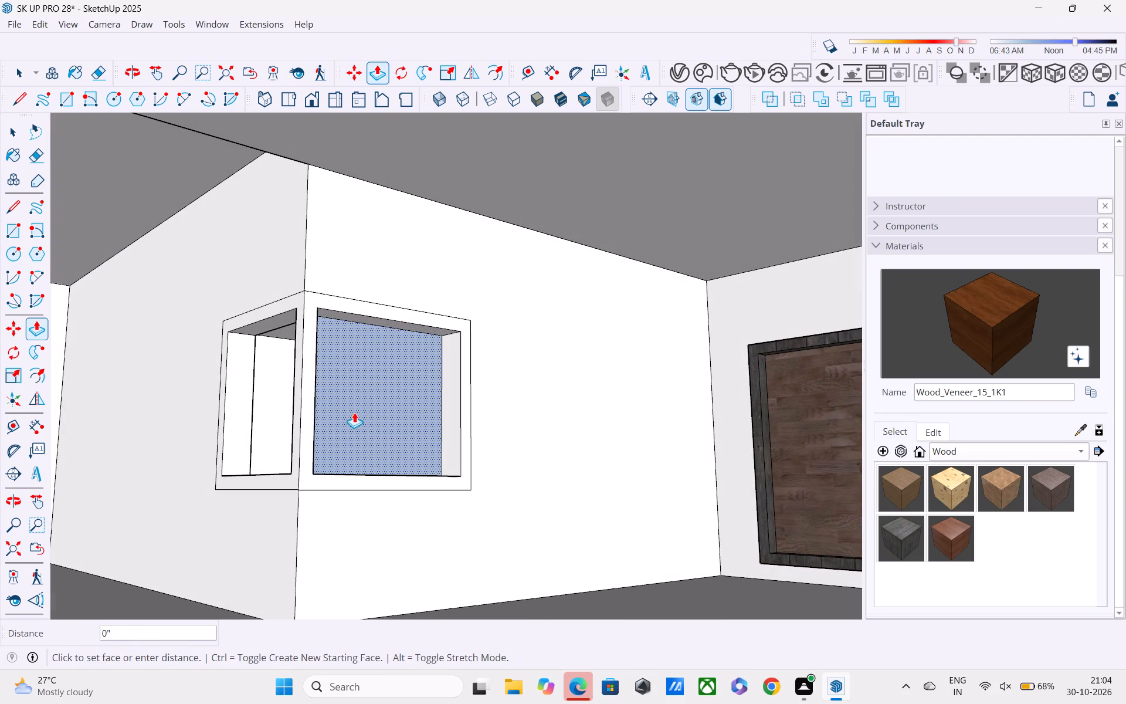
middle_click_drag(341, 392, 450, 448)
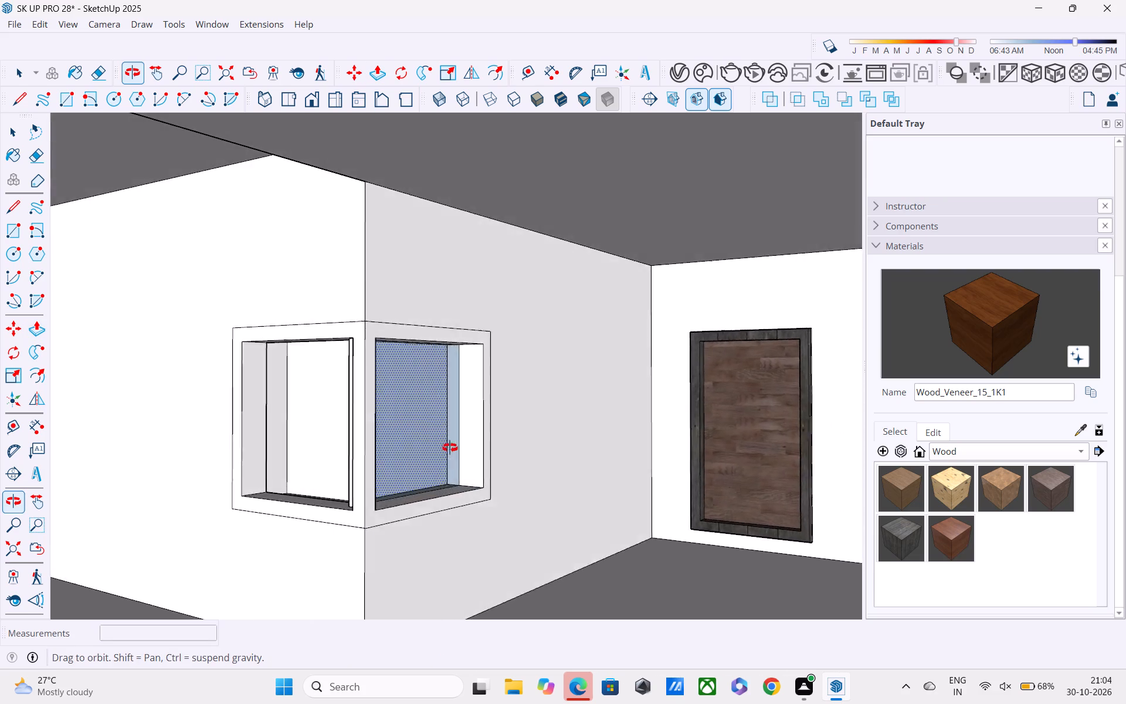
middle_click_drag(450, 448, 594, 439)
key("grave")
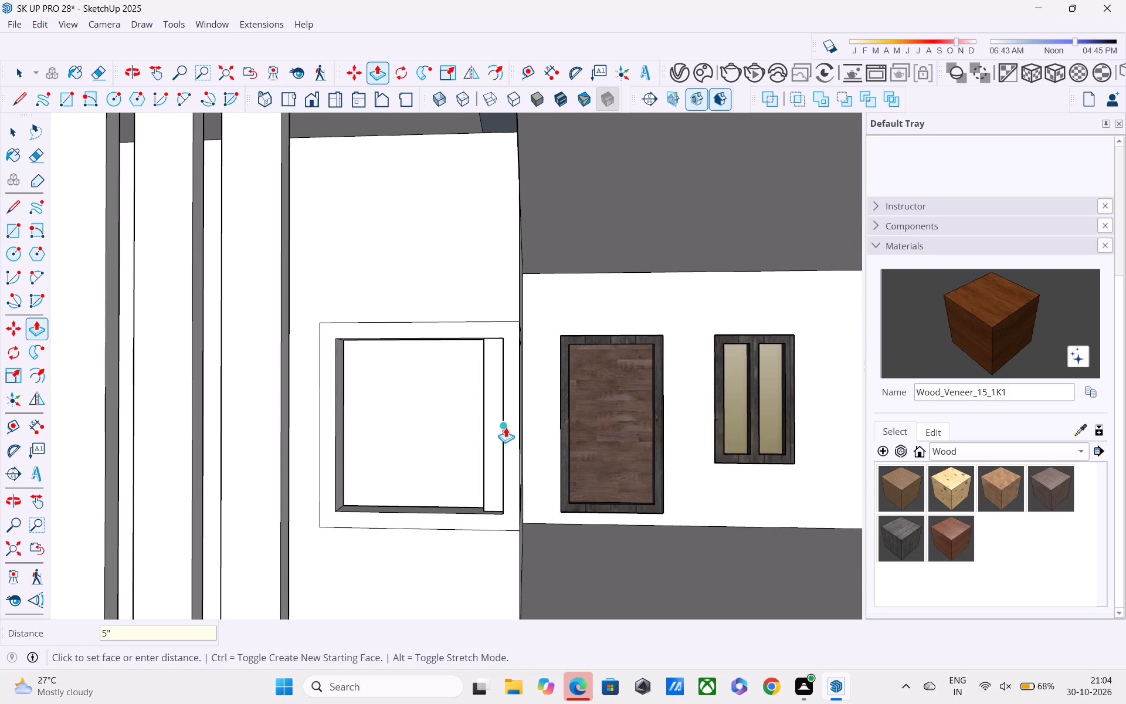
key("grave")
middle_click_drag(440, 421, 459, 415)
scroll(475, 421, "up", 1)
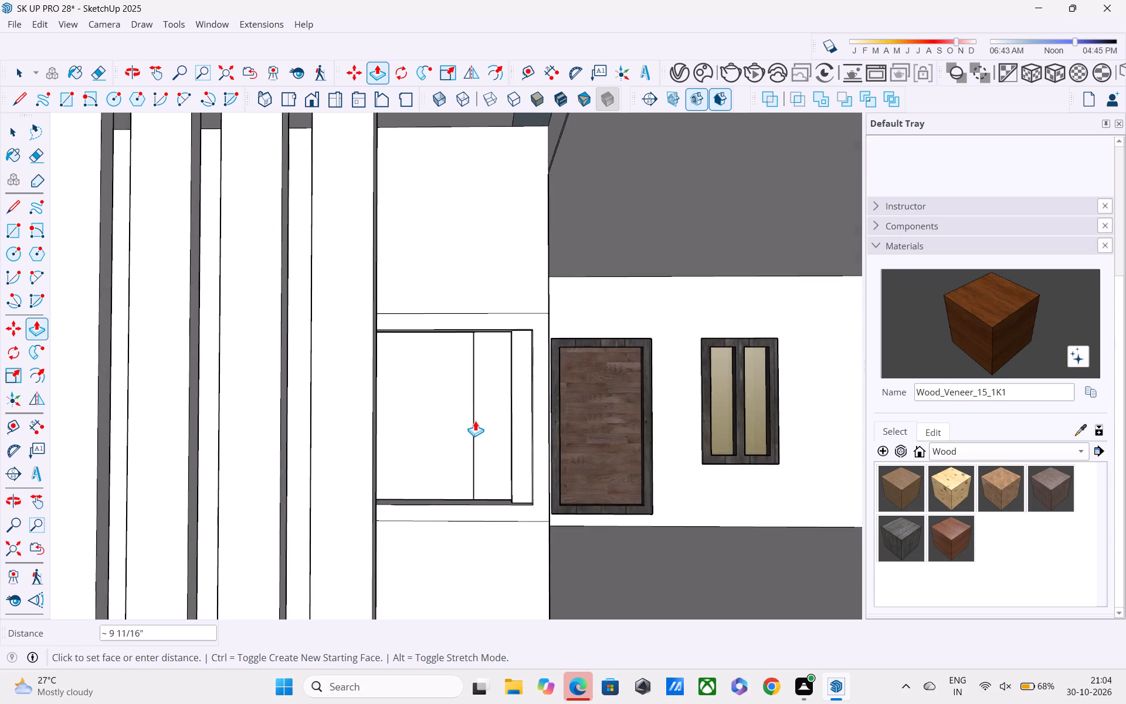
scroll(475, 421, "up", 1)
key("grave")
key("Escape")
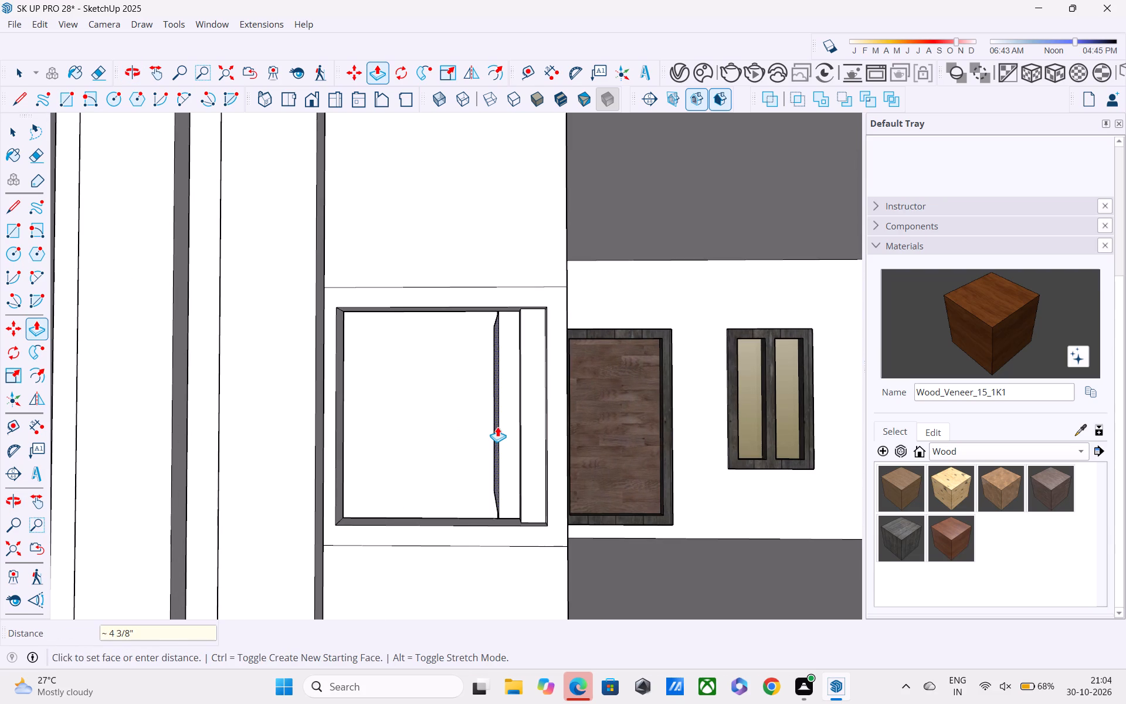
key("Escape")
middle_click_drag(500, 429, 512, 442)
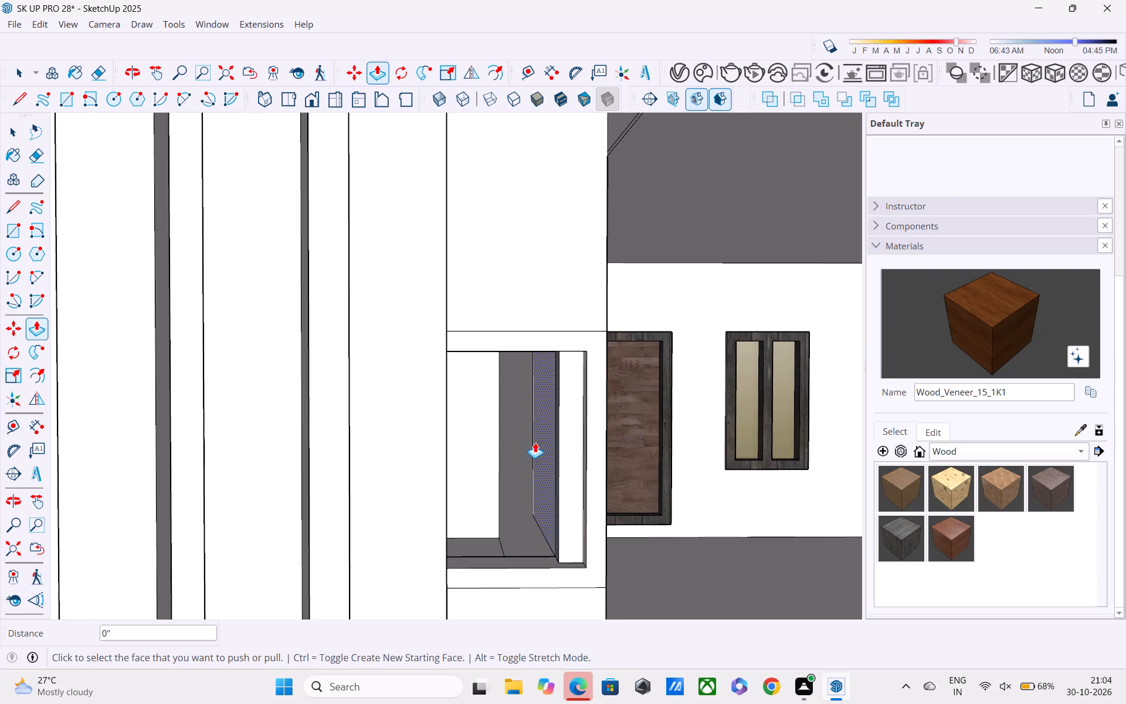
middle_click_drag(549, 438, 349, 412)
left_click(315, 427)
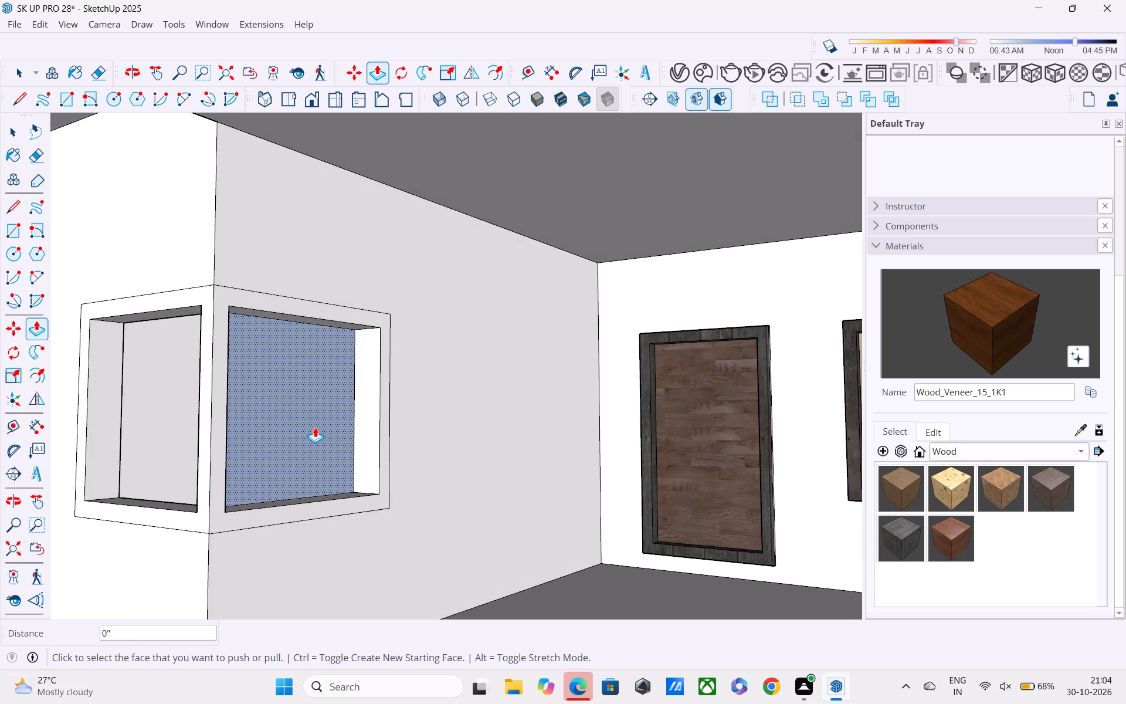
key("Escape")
Draw a rectangle about 4' 2" by 3' 8" between opposite inner corners at the back of the entrance-side window recess.
middle_click_drag(283, 400, 272, 330)
key("r")
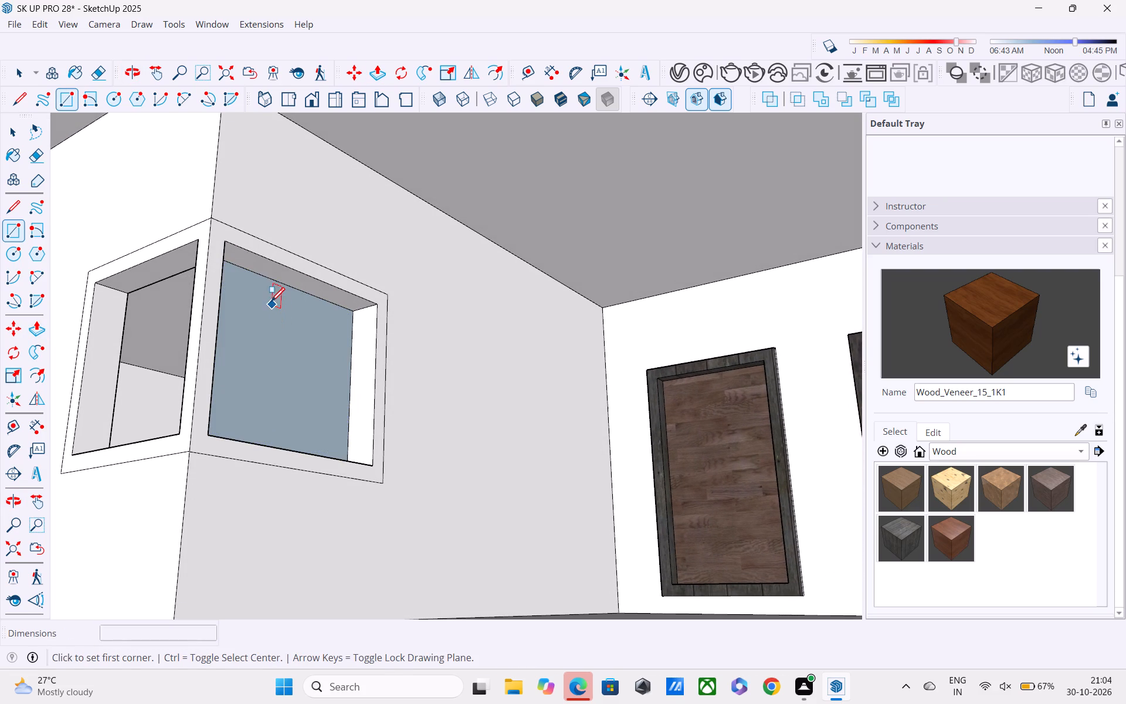
middle_click_drag(269, 287, 95, 331)
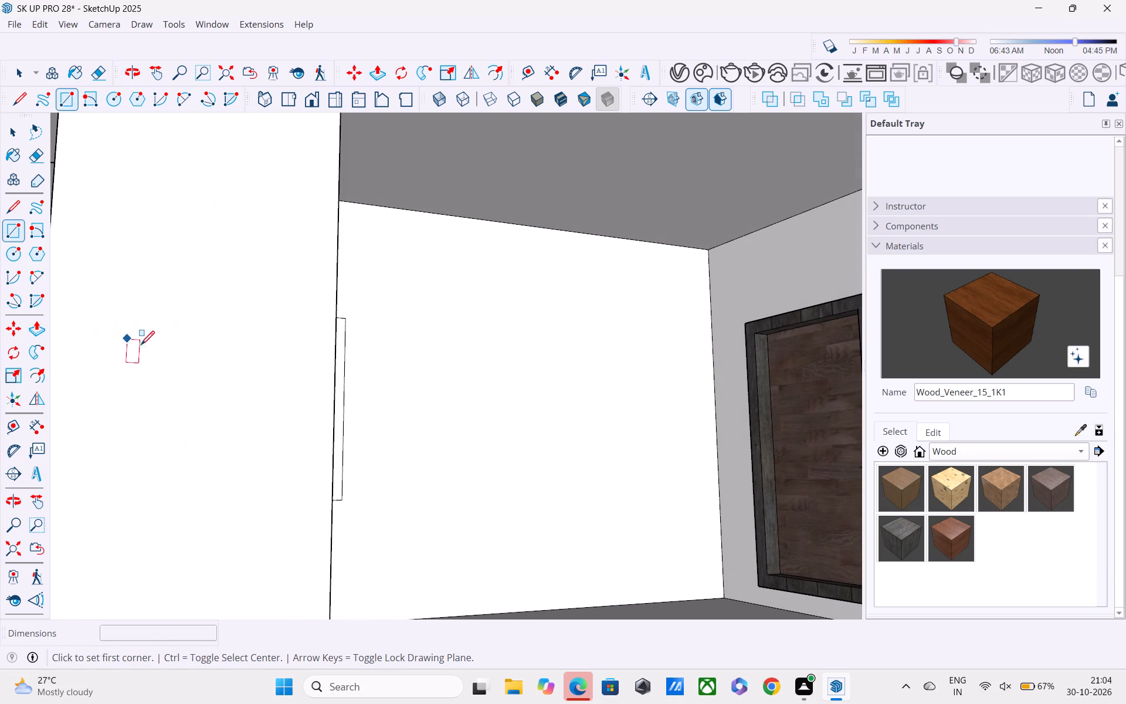
middle_click_drag(270, 363, 540, 362, "shift")
middle_click_drag(553, 364, 469, 378)
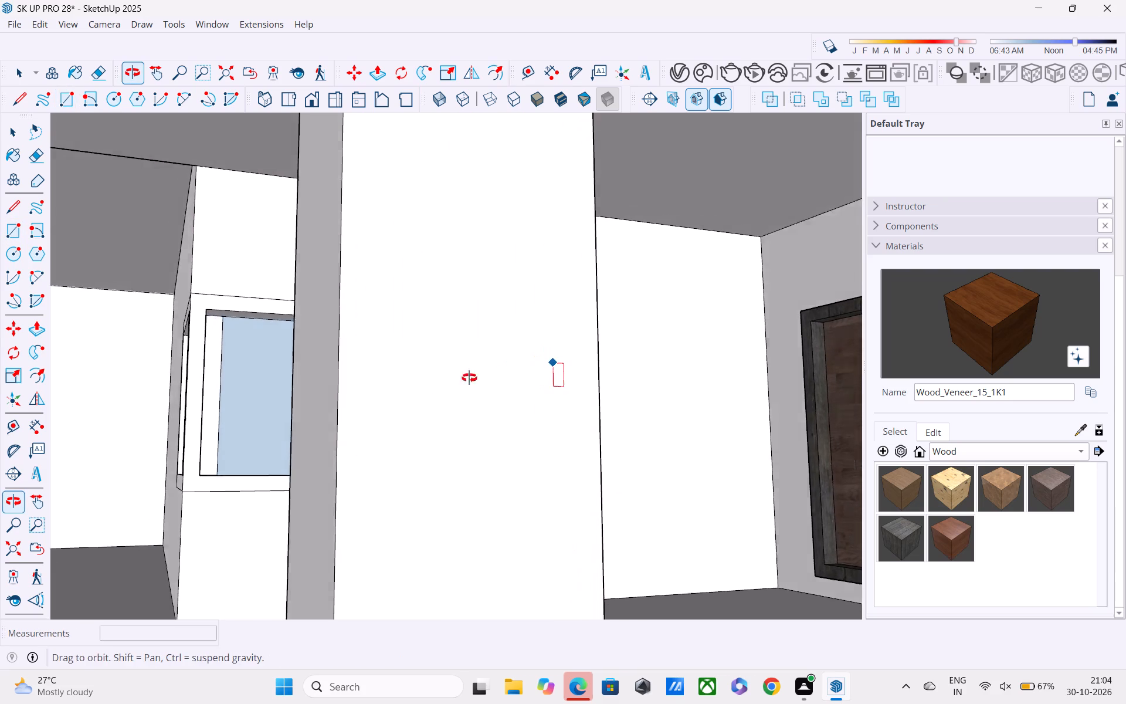
middle_click_drag(469, 378, 284, 385)
middle_click_drag(559, 364, 239, 375, "shift")
middle_click_drag(550, 351, 534, 350, "shift")
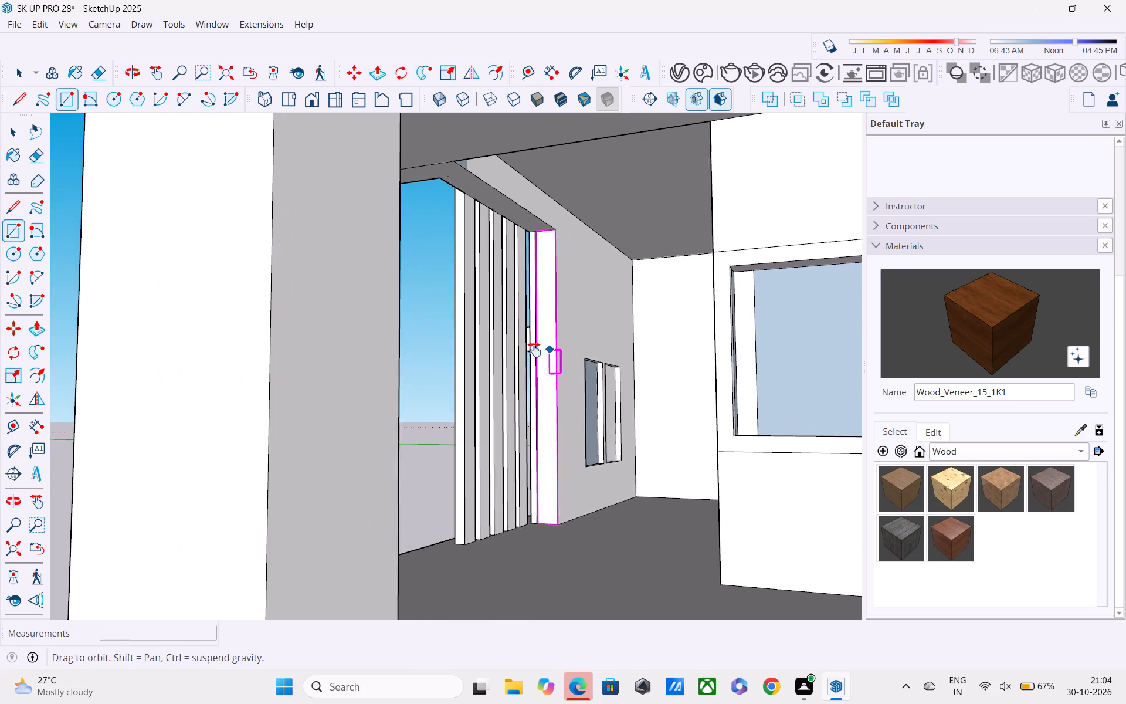
middle_click_drag(534, 350, 355, 365, "shift")
scroll(487, 366, "up", 2)
left_click(423, 280)
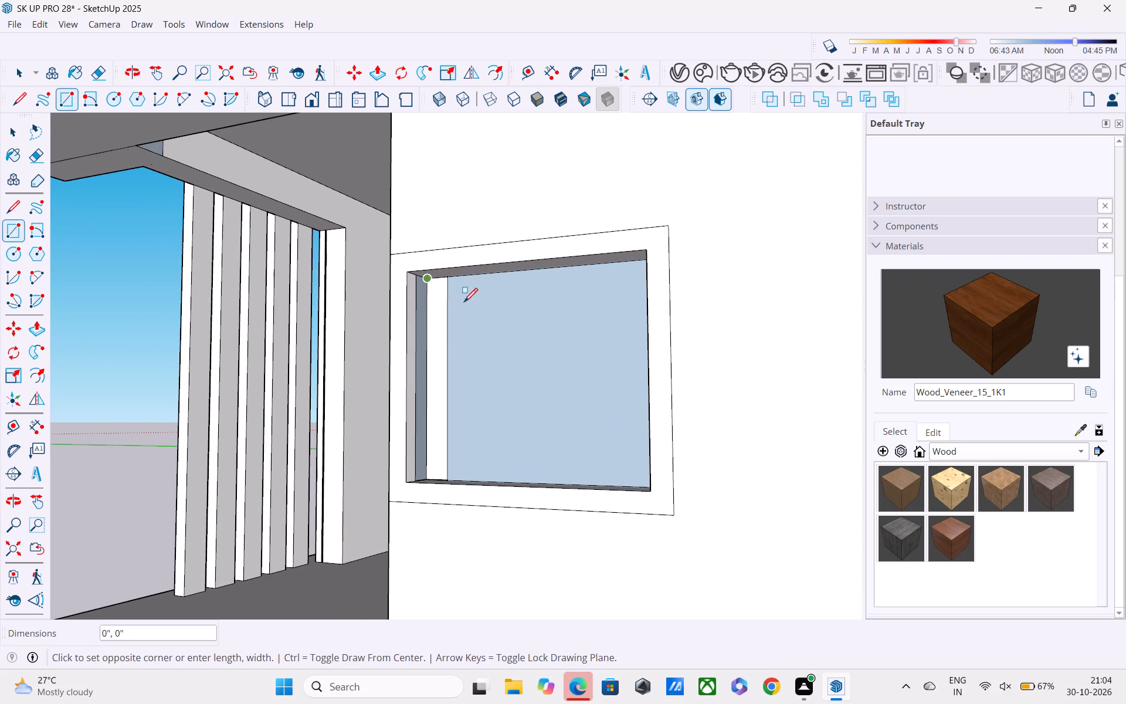
scroll(647, 485, "up", 1)
middle_click_drag(647, 485, 713, 527)
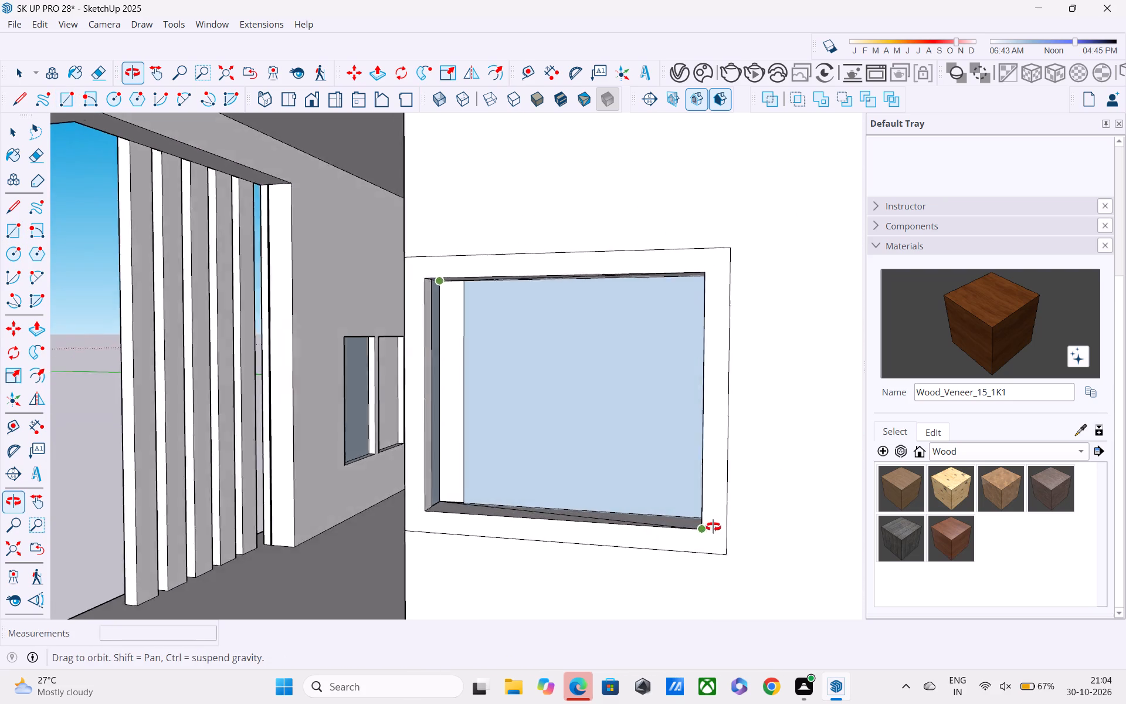
middle_click_drag(713, 527, 718, 529)
scroll(710, 524, "up", 4)
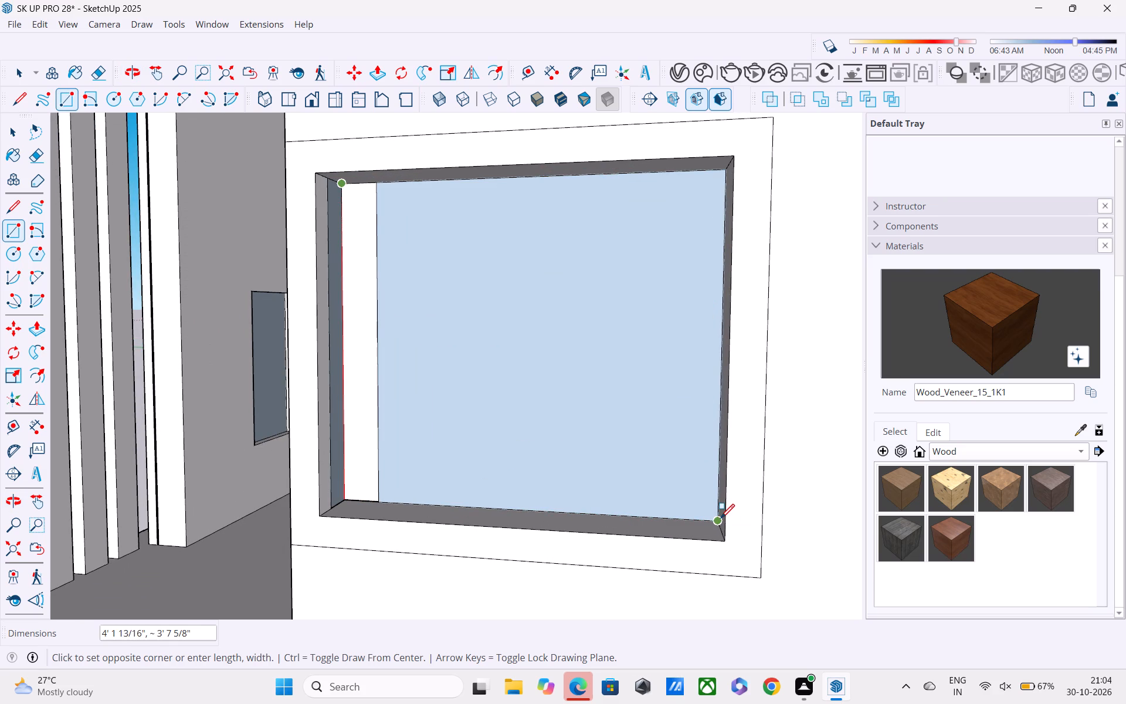
left_click(721, 519)
key("space")
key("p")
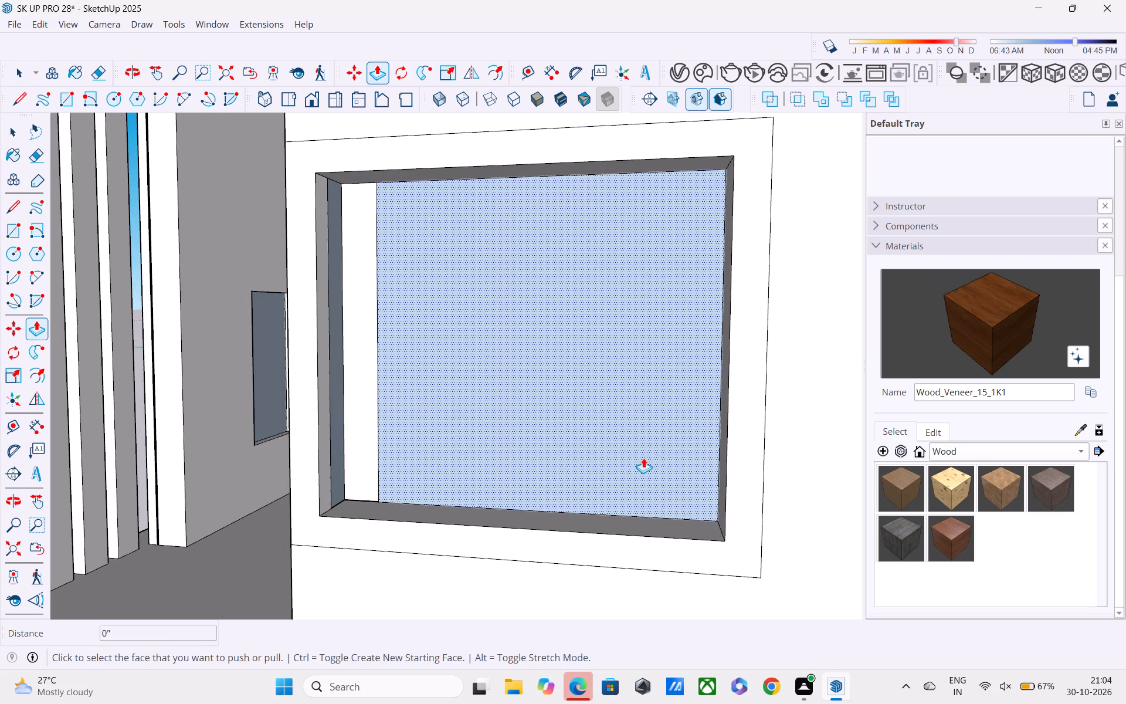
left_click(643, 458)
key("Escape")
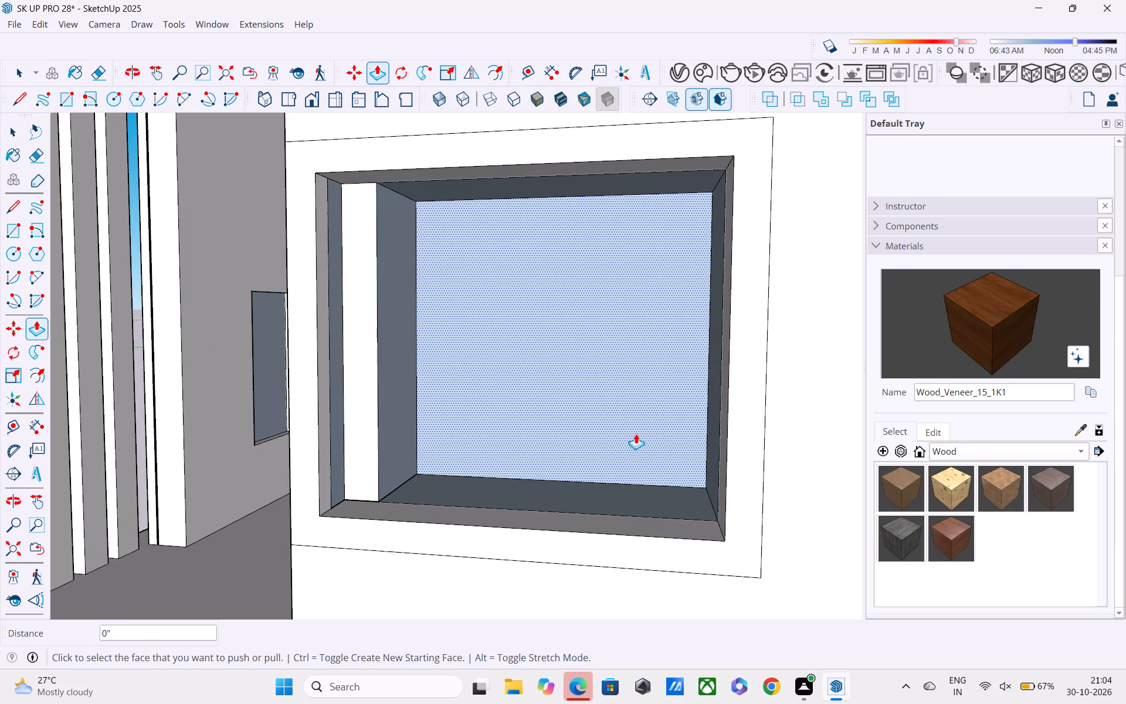
Delete the inner panel face of the entrance-side window to open it through the wall.
middle_click_drag(481, 444, 801, 429)
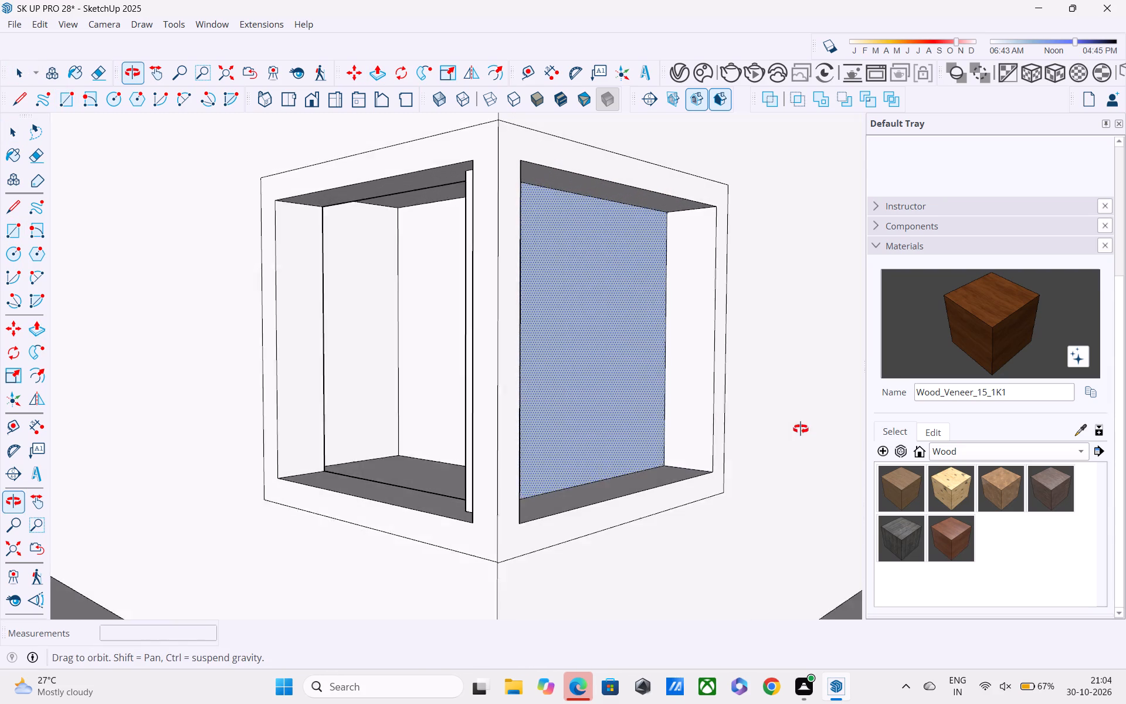
middle_click_drag(801, 429, 796, 424)
key("space")
left_click(636, 409)
key("Delete")
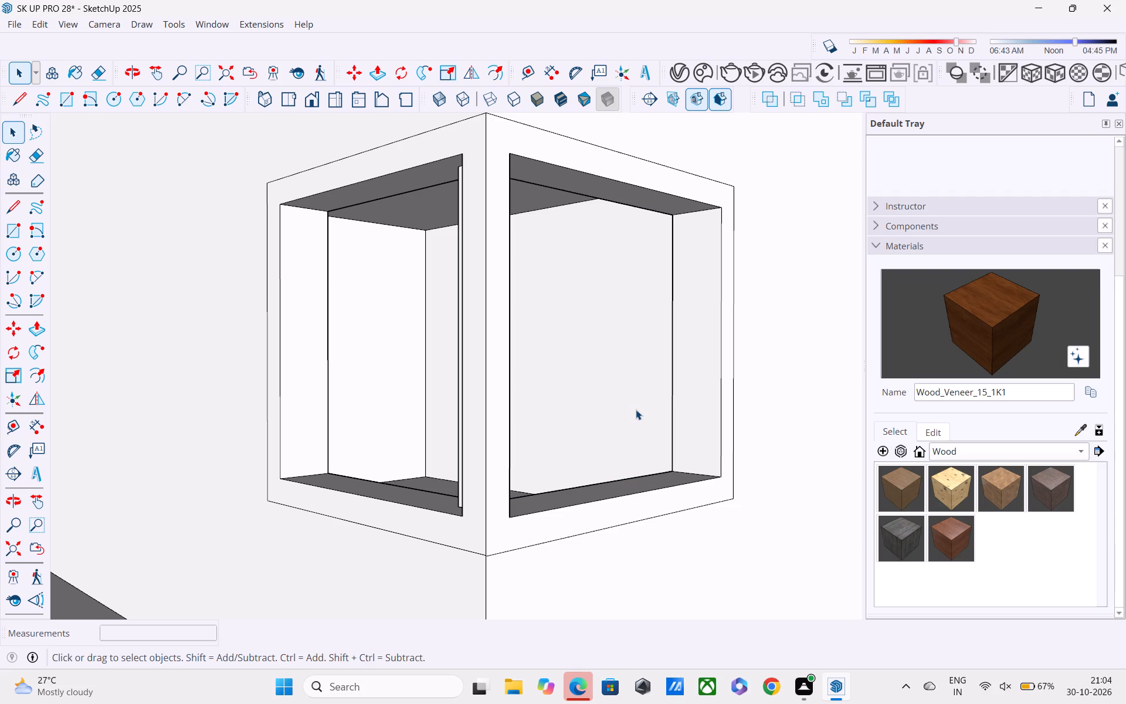
Examine both corner window openings and their reveals up close, and then from outside the house.
scroll(623, 408, "up", 2)
middle_click_drag(603, 398, 585, 402)
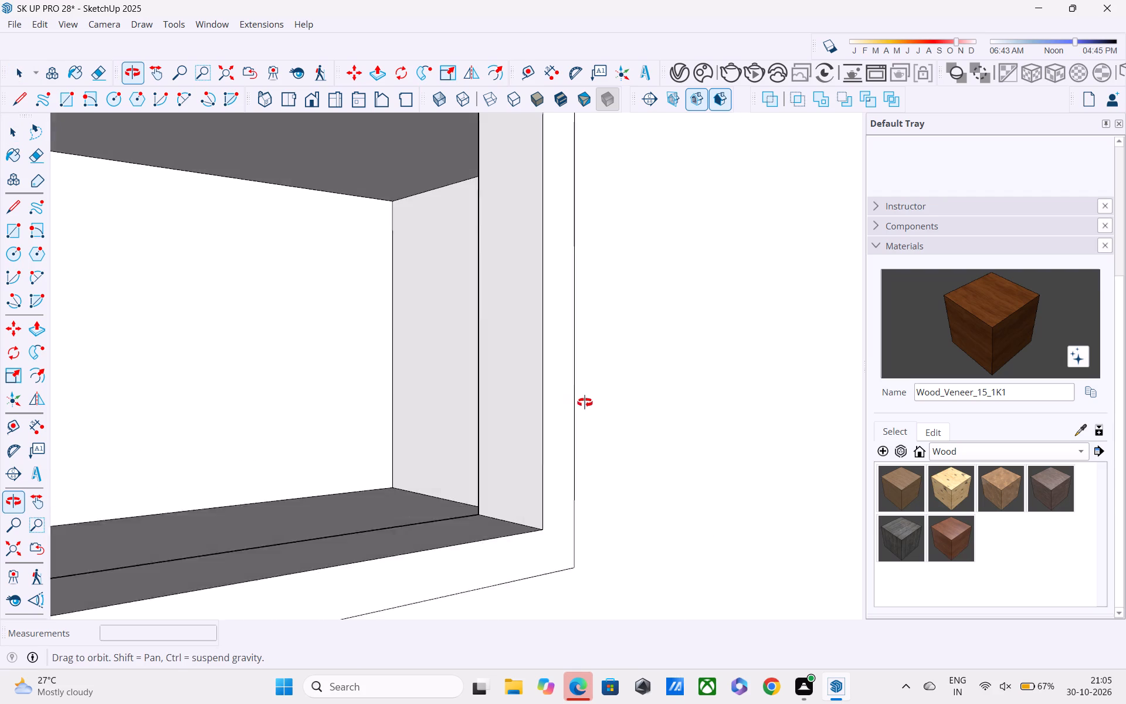
middle_click_drag(585, 402, 602, 408)
scroll(602, 409, "down", 3, "shift")
middle_click_drag(567, 427, 420, 395)
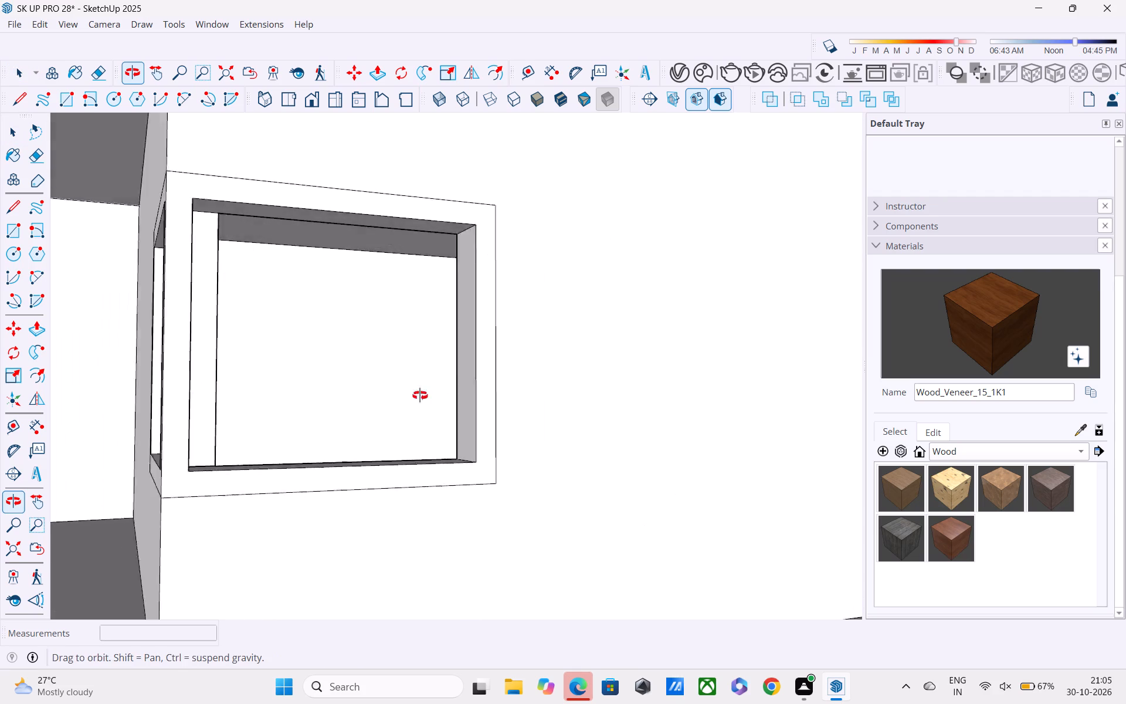
middle_click_drag(420, 395, 455, 409)
middle_click_drag(274, 374, 370, 389)
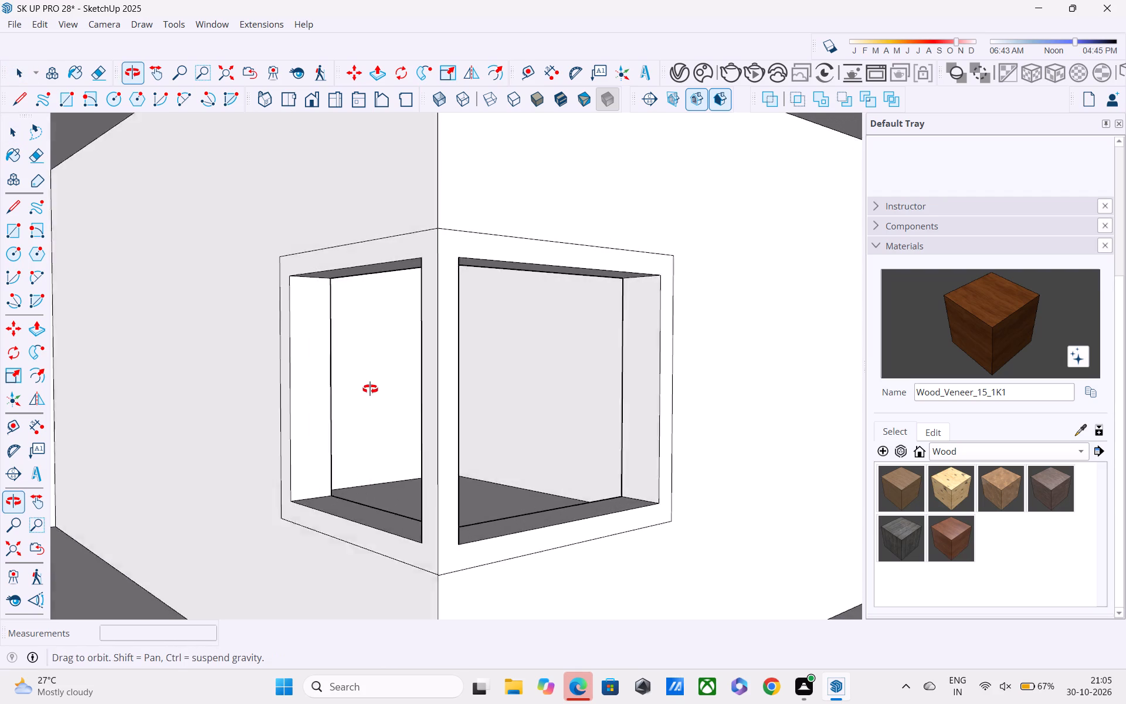
middle_click_drag(370, 389, 491, 387)
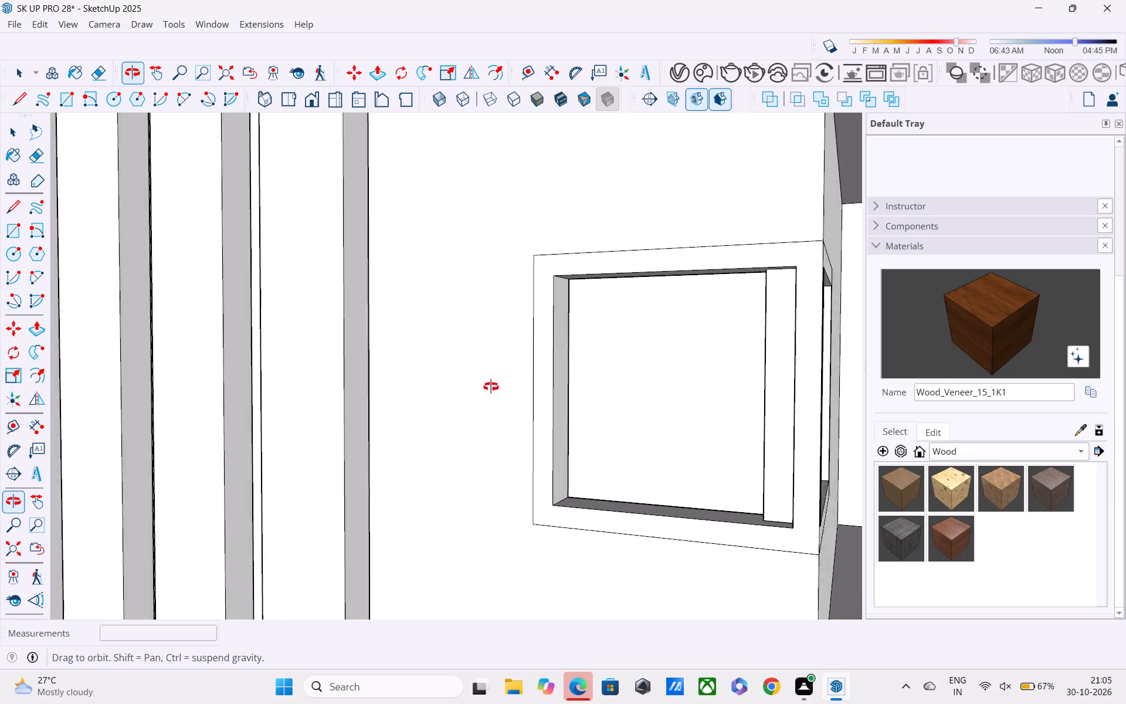
middle_click_drag(491, 387, 456, 384)
middle_click_drag(600, 419, 579, 462)
scroll(591, 468, "up", 3)
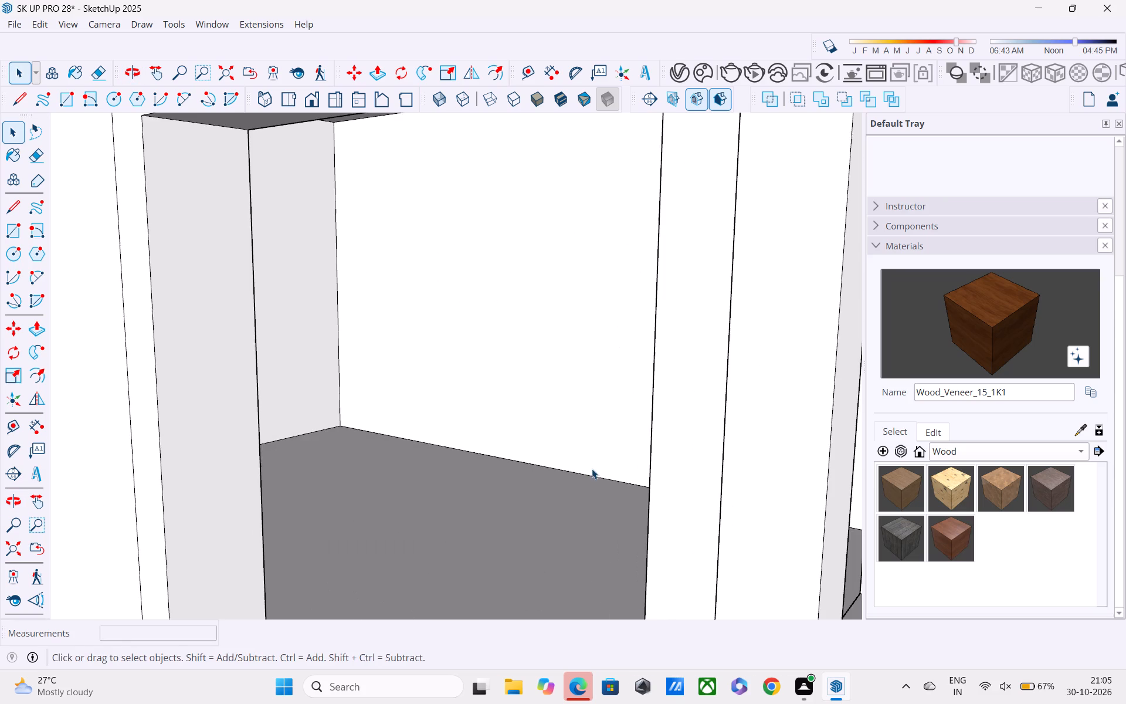
scroll(703, 467, "down", 8)
middle_click_drag(690, 451, 590, 411)
scroll(586, 408, "down", 5)
middle_click_drag(605, 415, 446, 356)
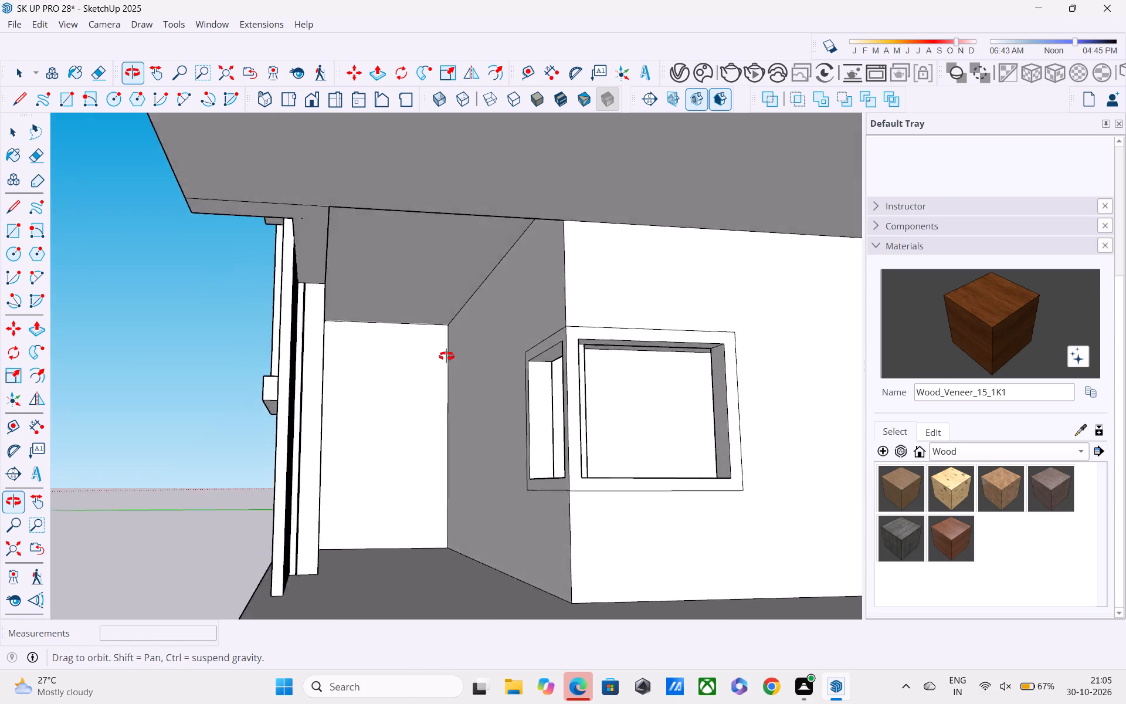
middle_click_drag(446, 356, 607, 414)
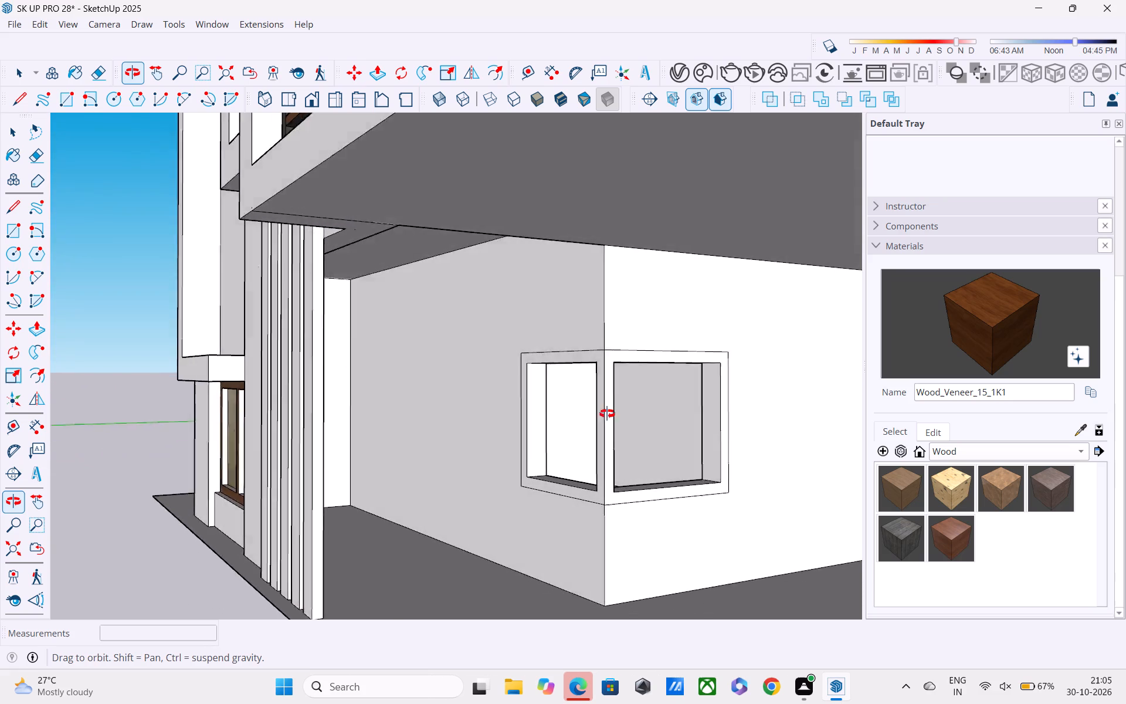
middle_click_drag(607, 414, 619, 416)
scroll(645, 415, "down", 4)
middle_click_drag(645, 415, 742, 401)
scroll(742, 401, "down", 2)
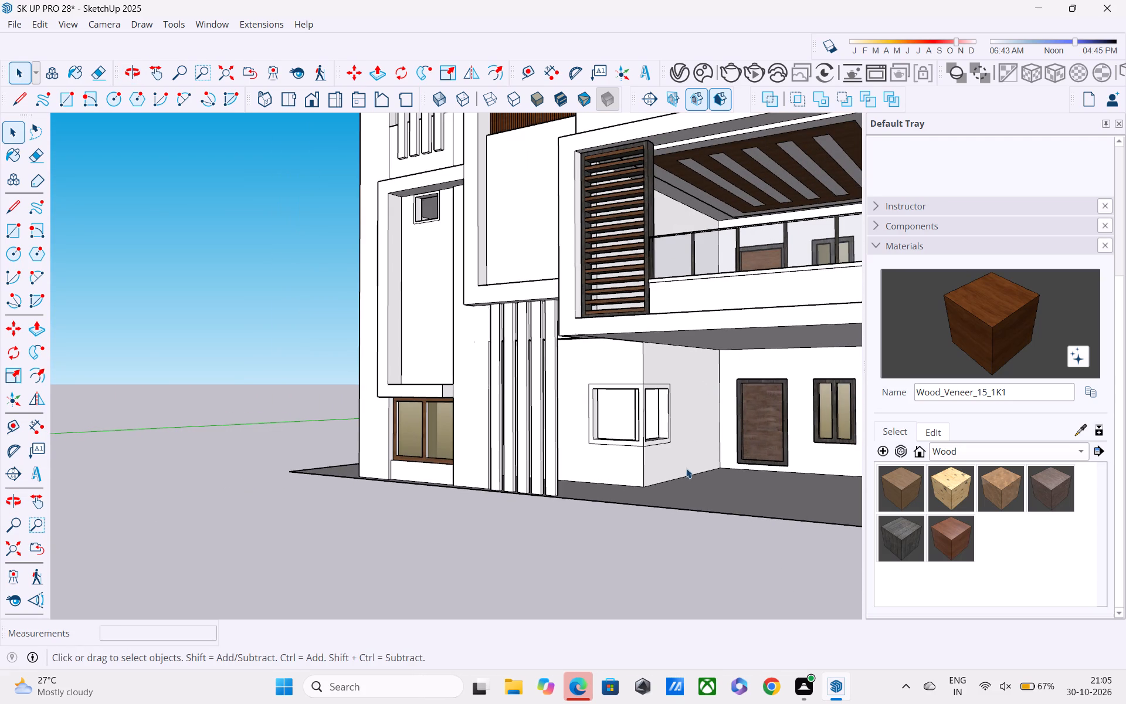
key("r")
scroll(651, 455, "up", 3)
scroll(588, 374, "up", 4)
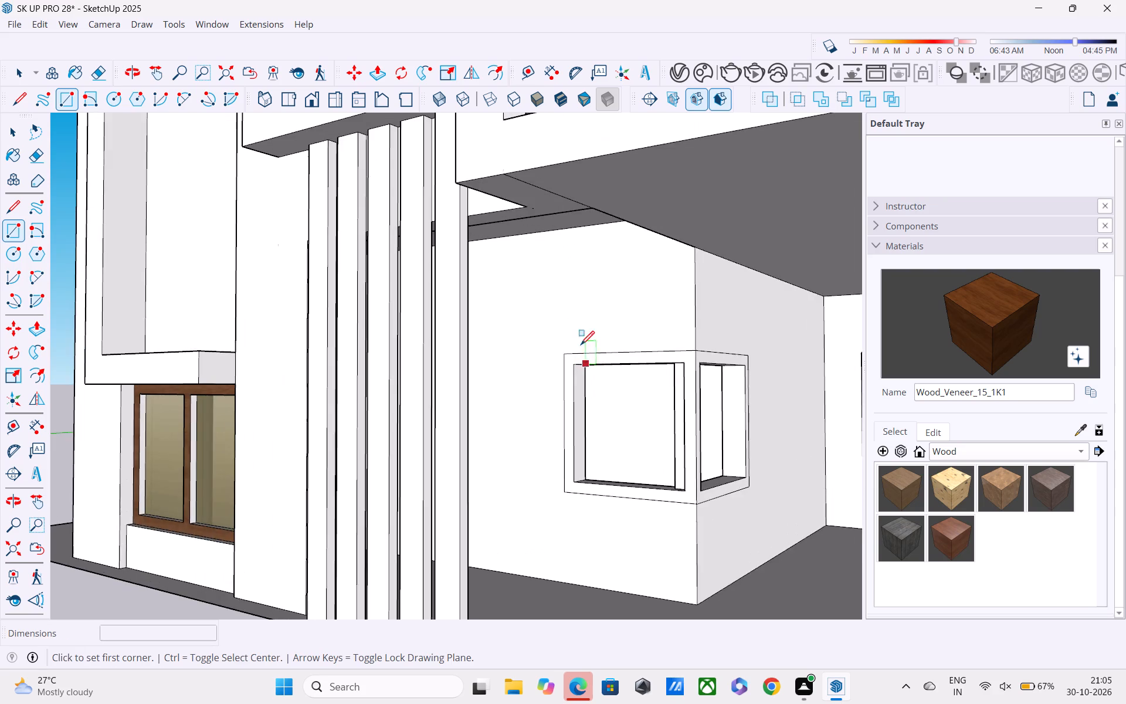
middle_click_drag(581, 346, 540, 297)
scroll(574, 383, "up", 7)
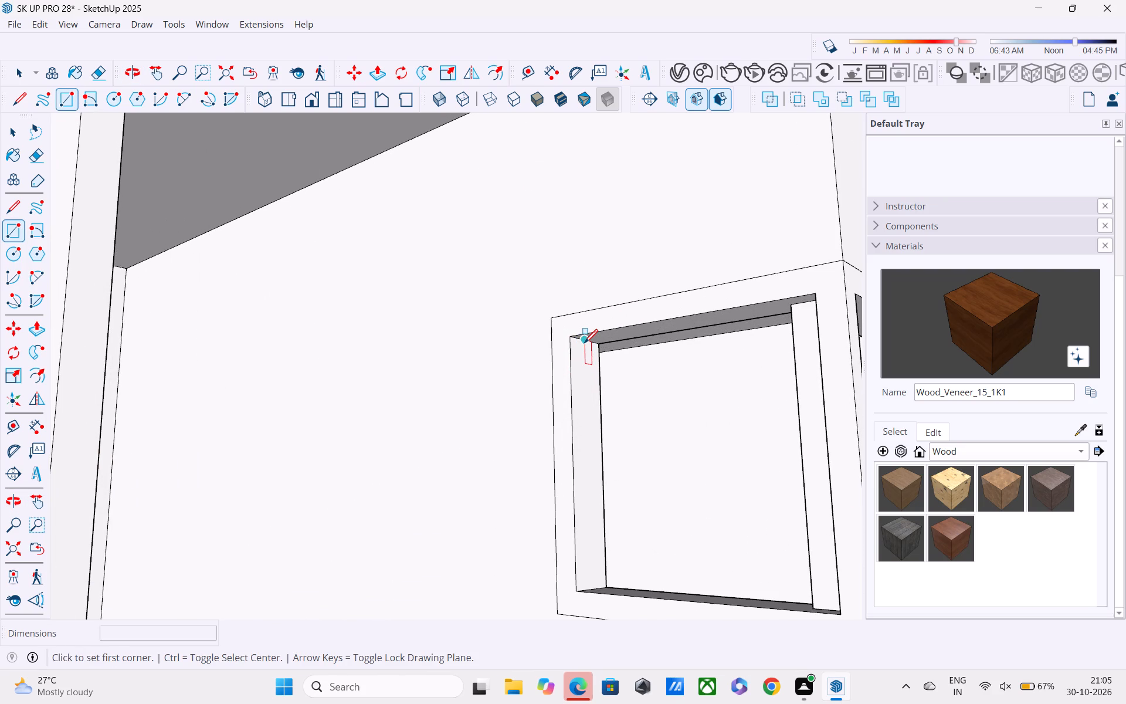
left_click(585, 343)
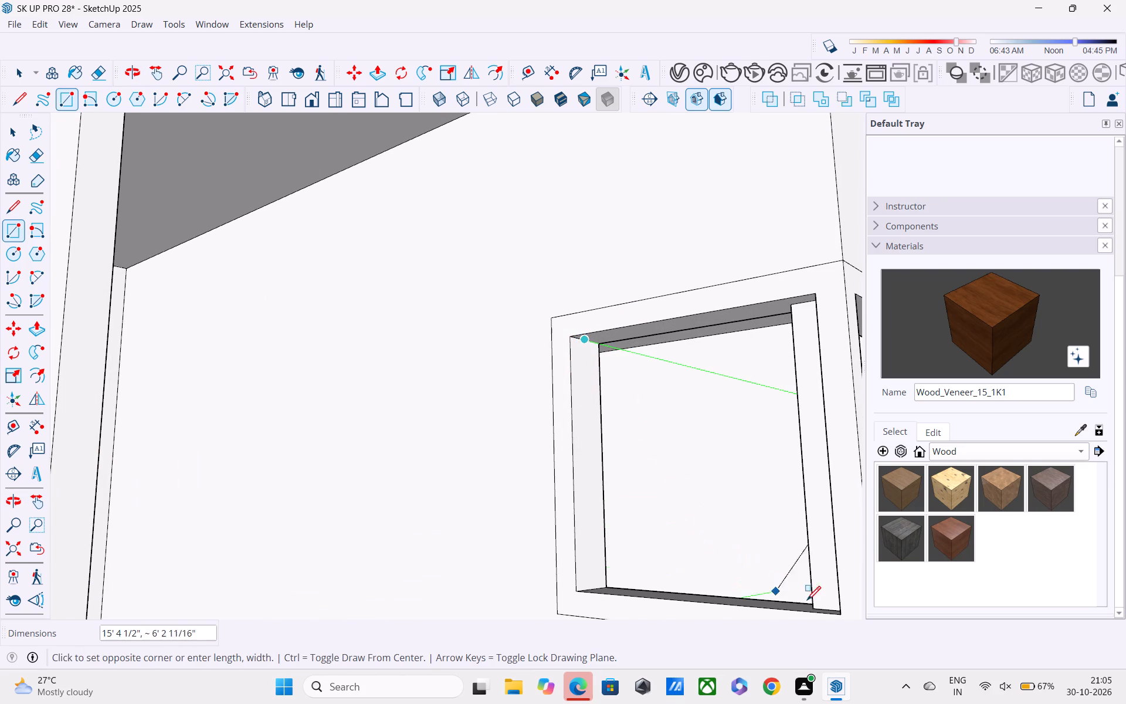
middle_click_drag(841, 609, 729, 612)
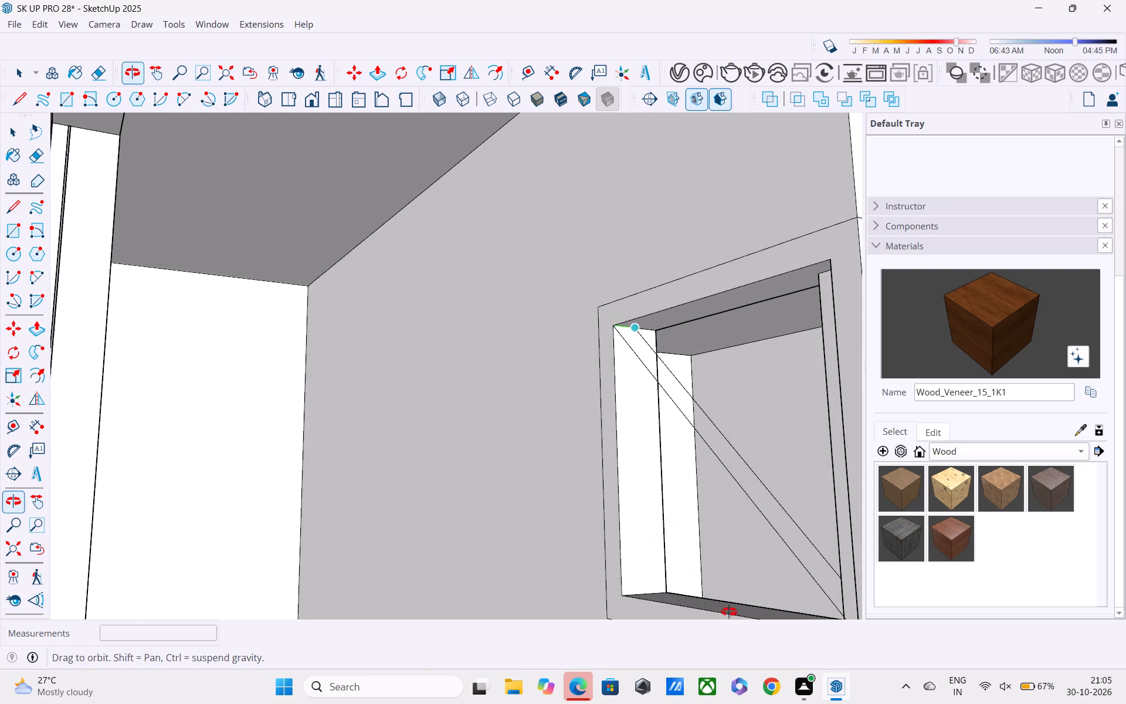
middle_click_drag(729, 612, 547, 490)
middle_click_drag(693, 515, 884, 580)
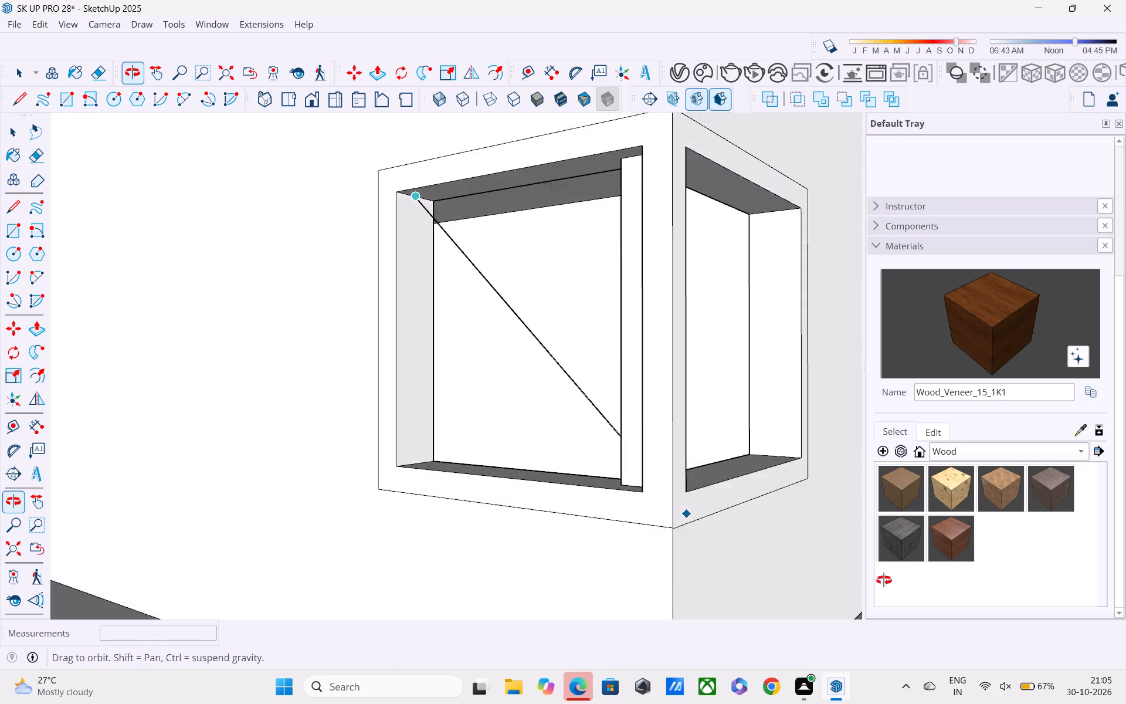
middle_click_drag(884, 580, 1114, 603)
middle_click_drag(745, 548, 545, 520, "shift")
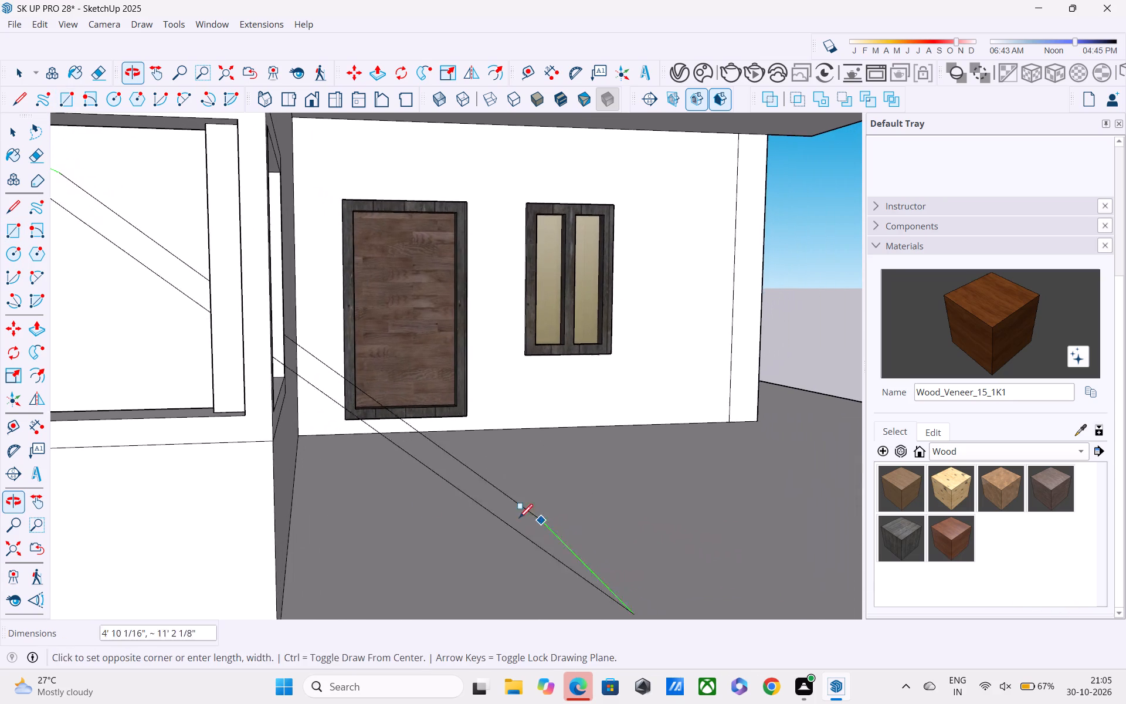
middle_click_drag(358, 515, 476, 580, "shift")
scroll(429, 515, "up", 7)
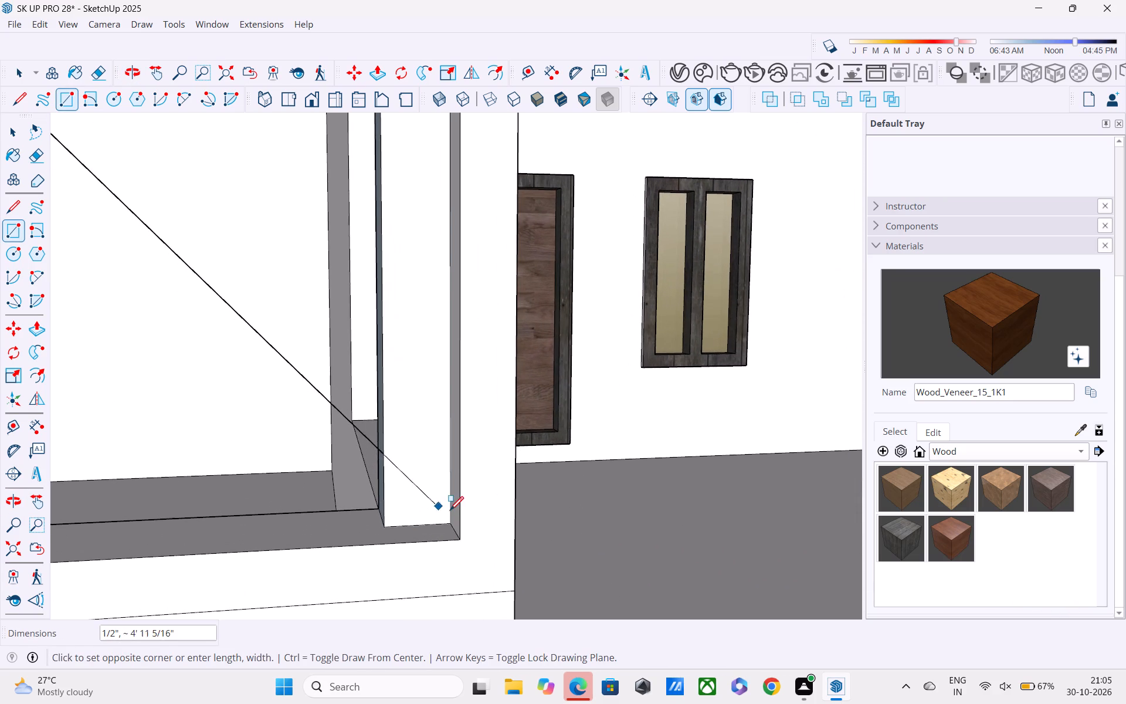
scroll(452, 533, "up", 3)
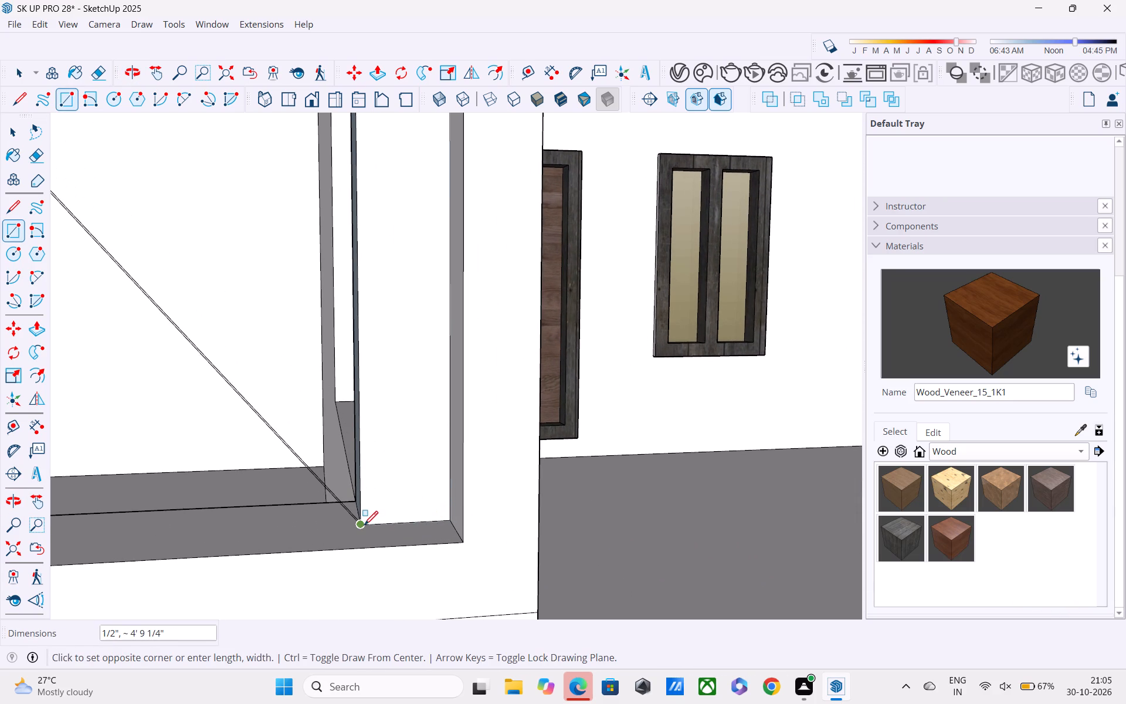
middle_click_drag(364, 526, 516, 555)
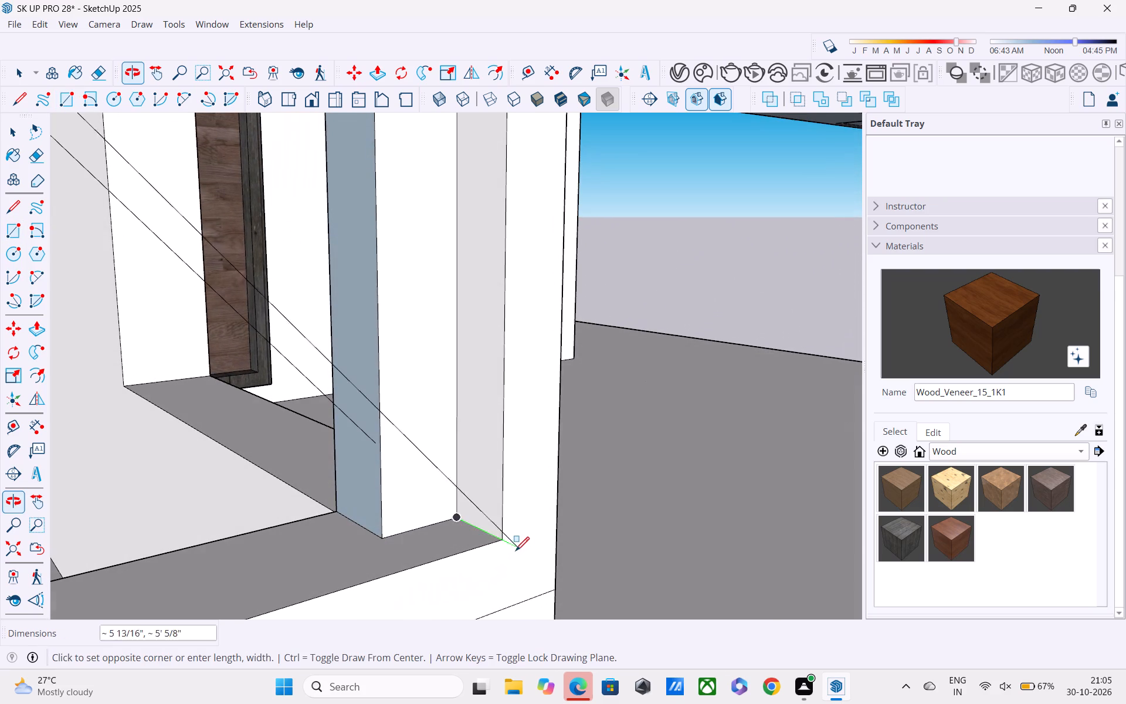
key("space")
Push the narrow inner jamb face at the corner of the fin-side window 5" to the frame's inner reveal.
key("p")
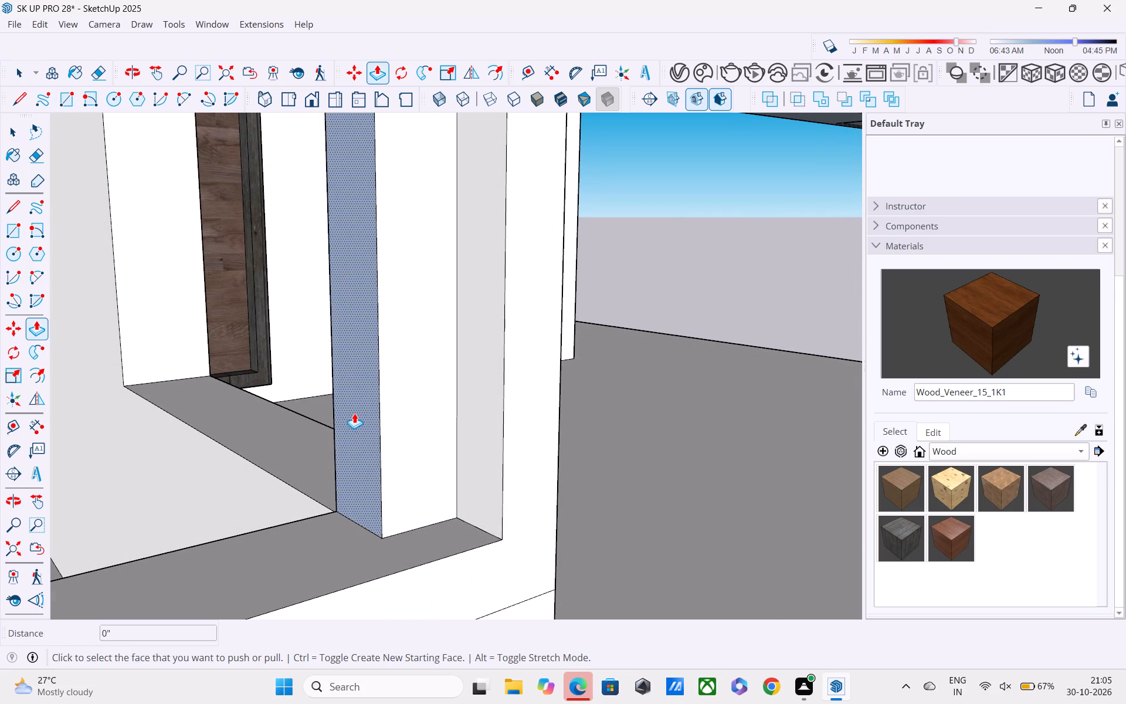
left_click(354, 412)
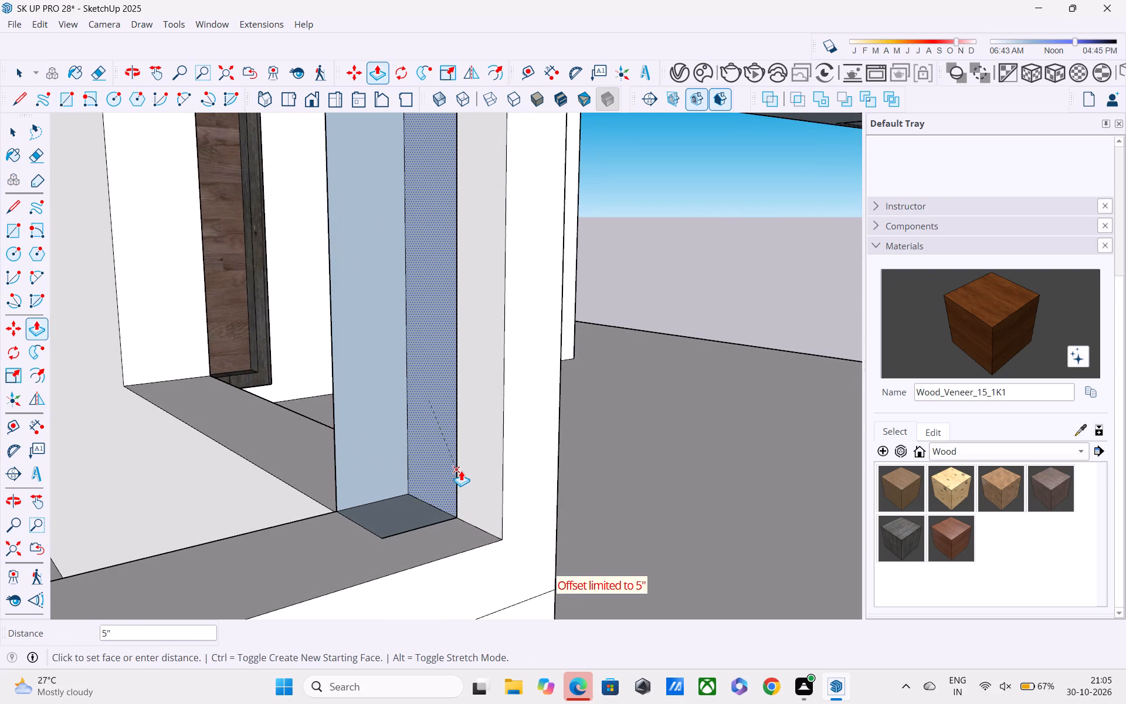
left_click(461, 471)
Extend the corner post's narrow entrance-side face 4" out to the front edge of the window frame.
middle_click_drag(464, 471, 0, 468)
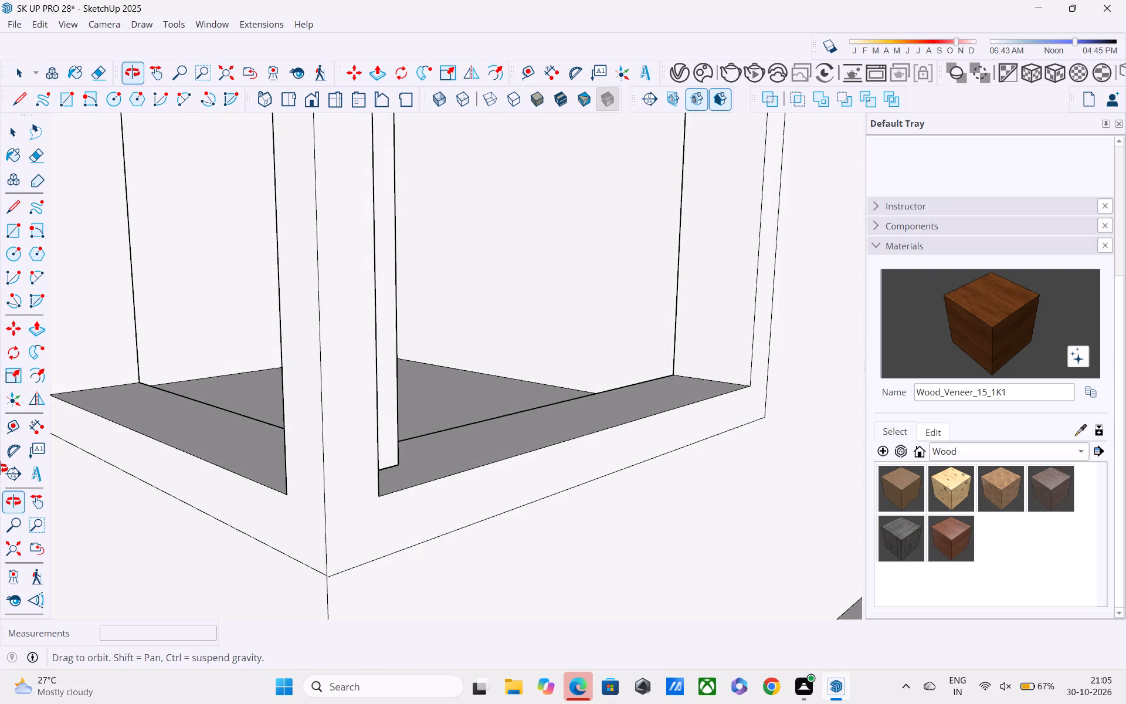
middle_click_drag(0, 468, 0, 522)
scroll(308, 509, "down", 1)
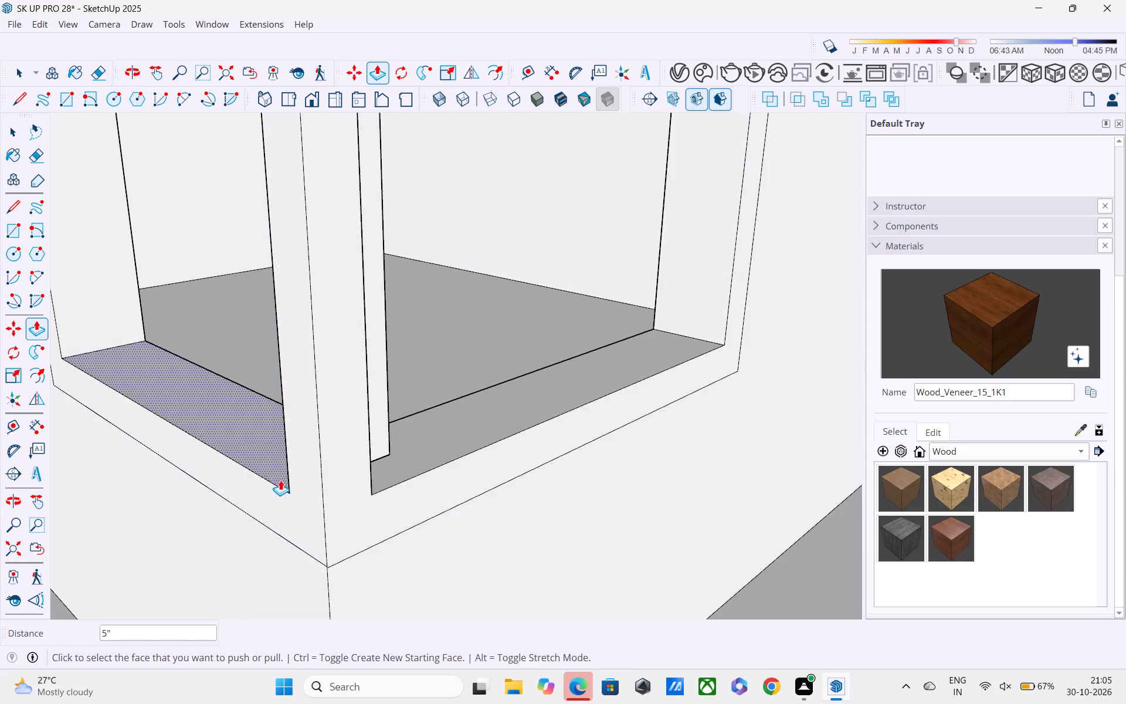
middle_click_drag(242, 475, 12, 461)
middle_click_drag(352, 381, 130, 497)
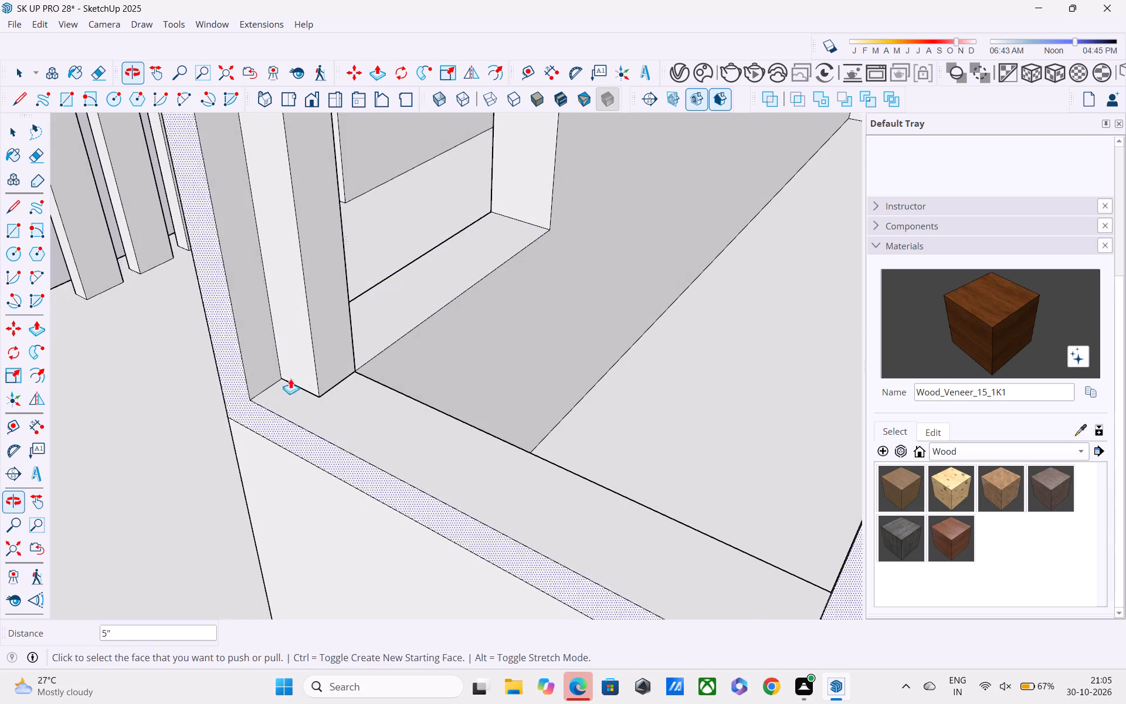
middle_click_drag(314, 364, 320, 395)
left_click(323, 353)
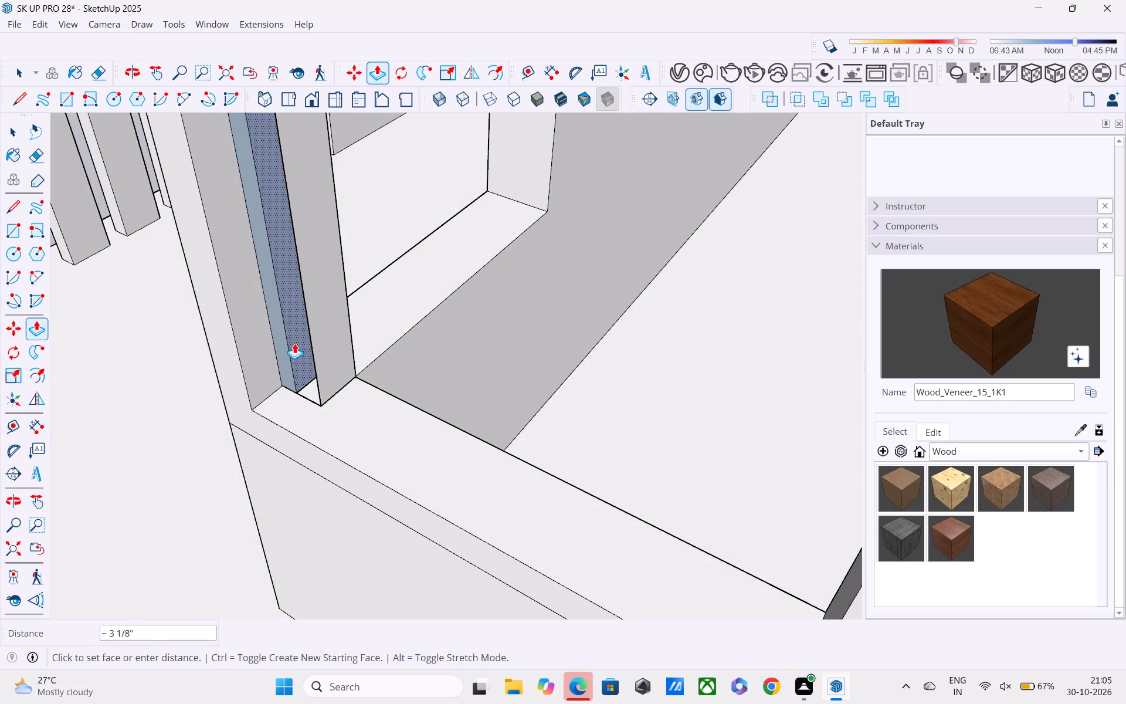
key("Escape")
left_click(334, 344)
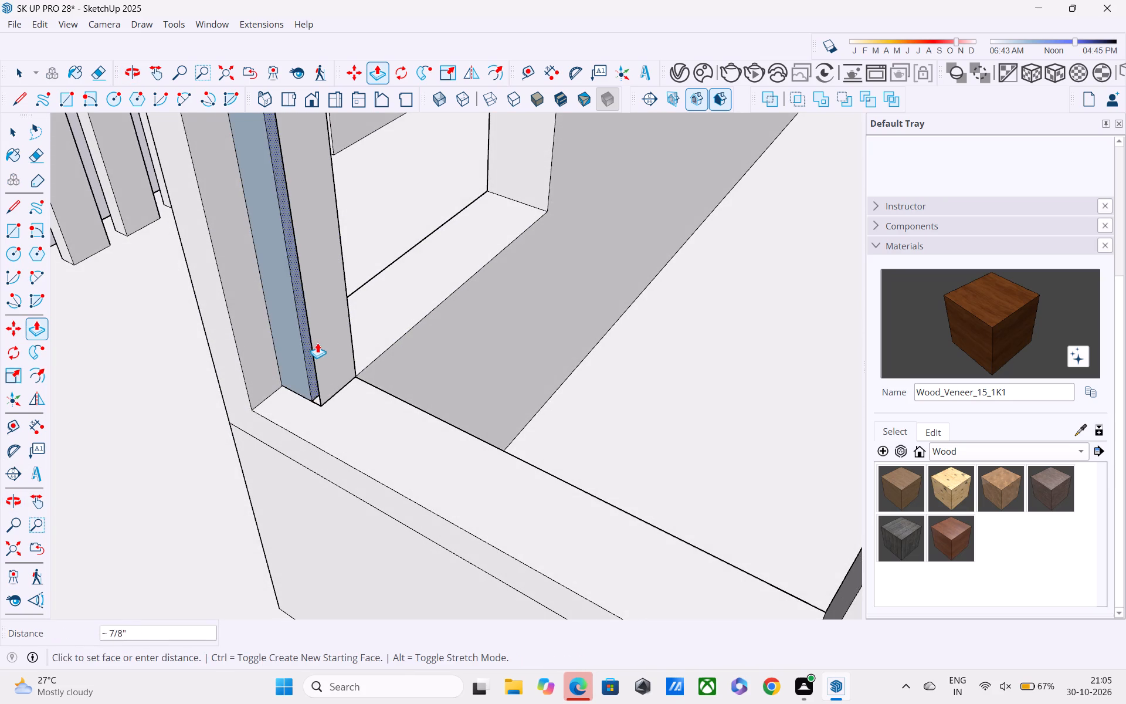
key("Escape")
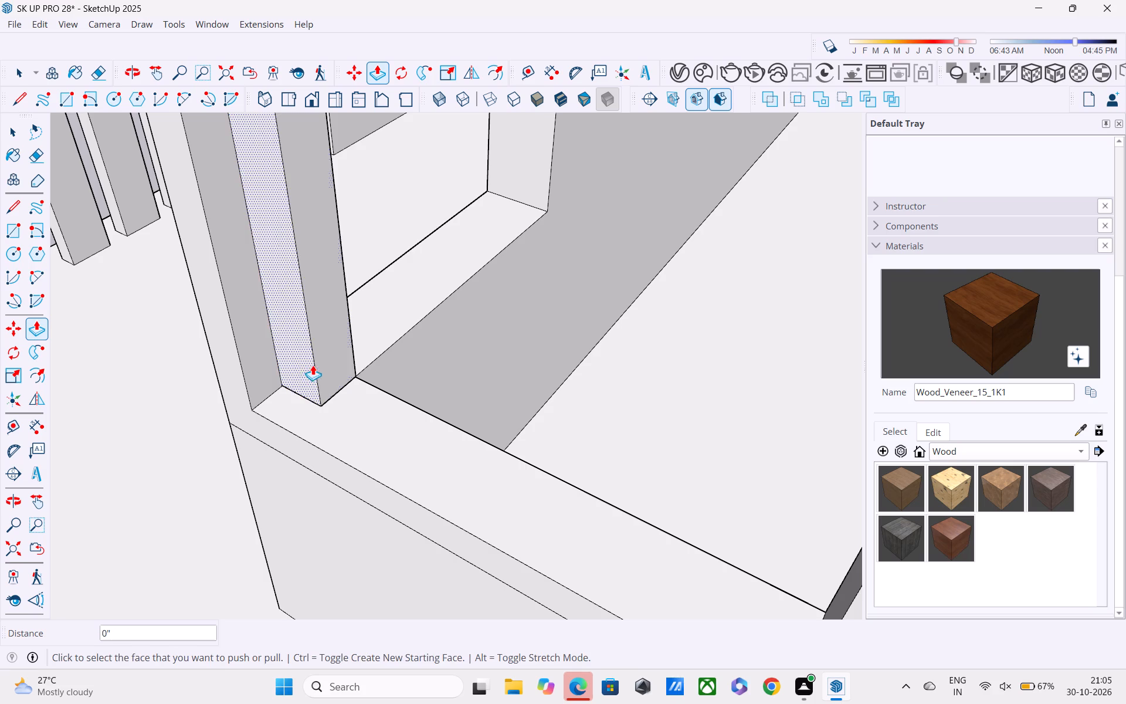
left_click(305, 364)
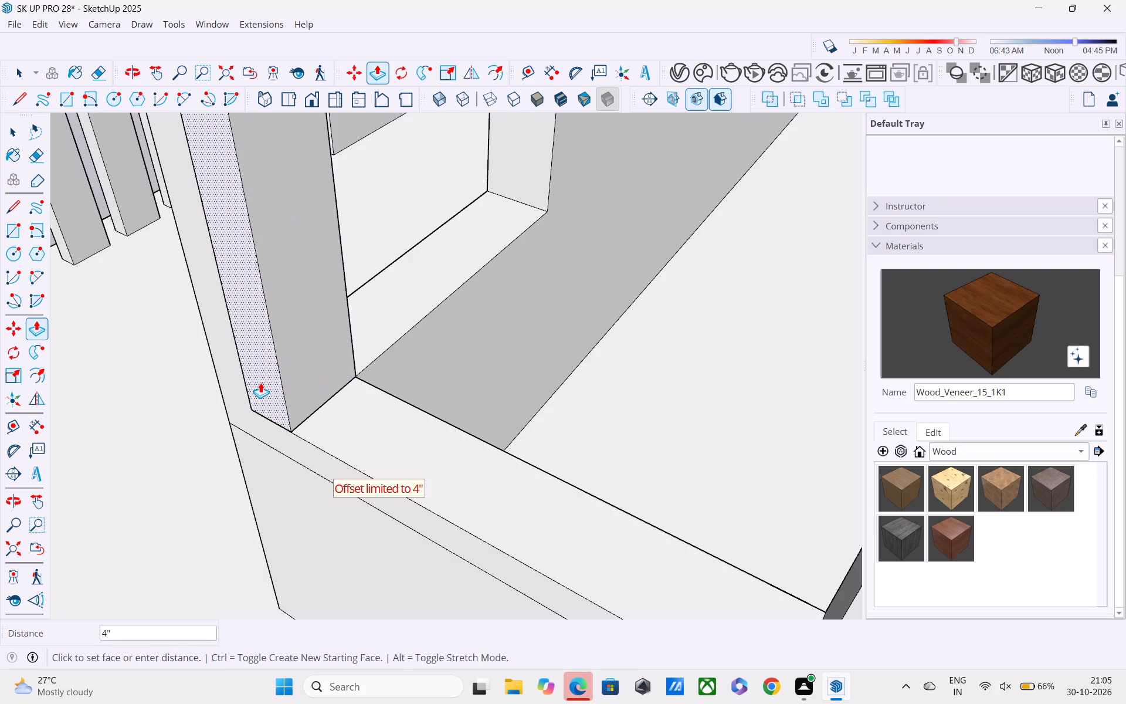
left_click(260, 383)
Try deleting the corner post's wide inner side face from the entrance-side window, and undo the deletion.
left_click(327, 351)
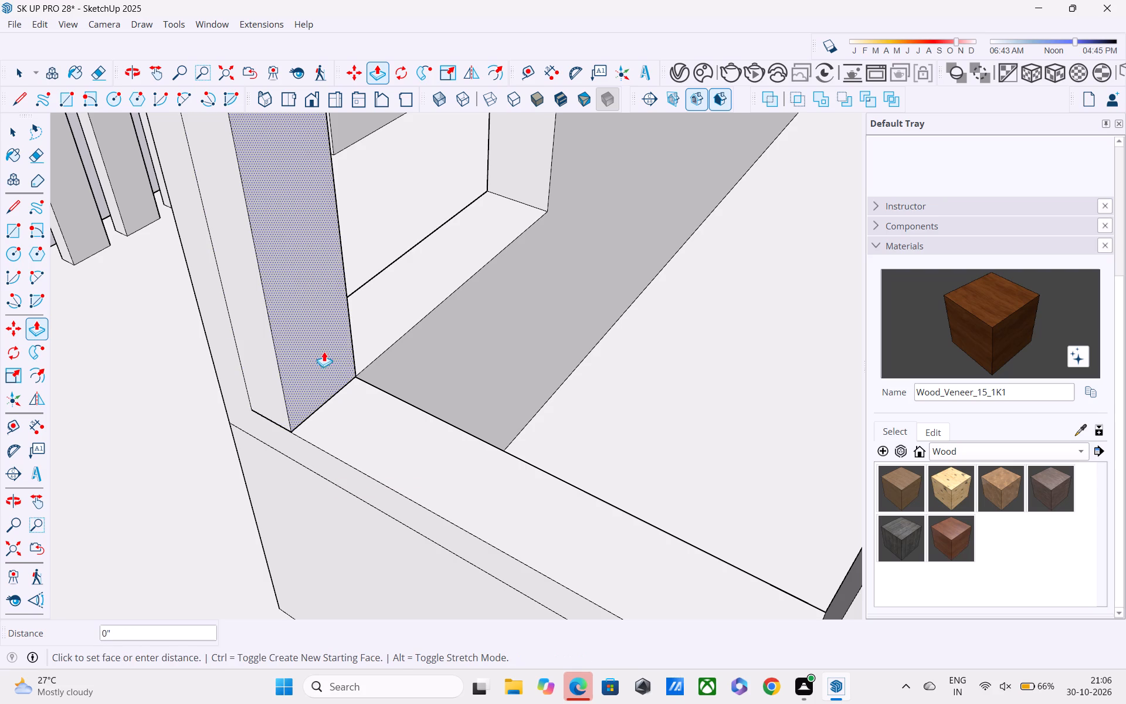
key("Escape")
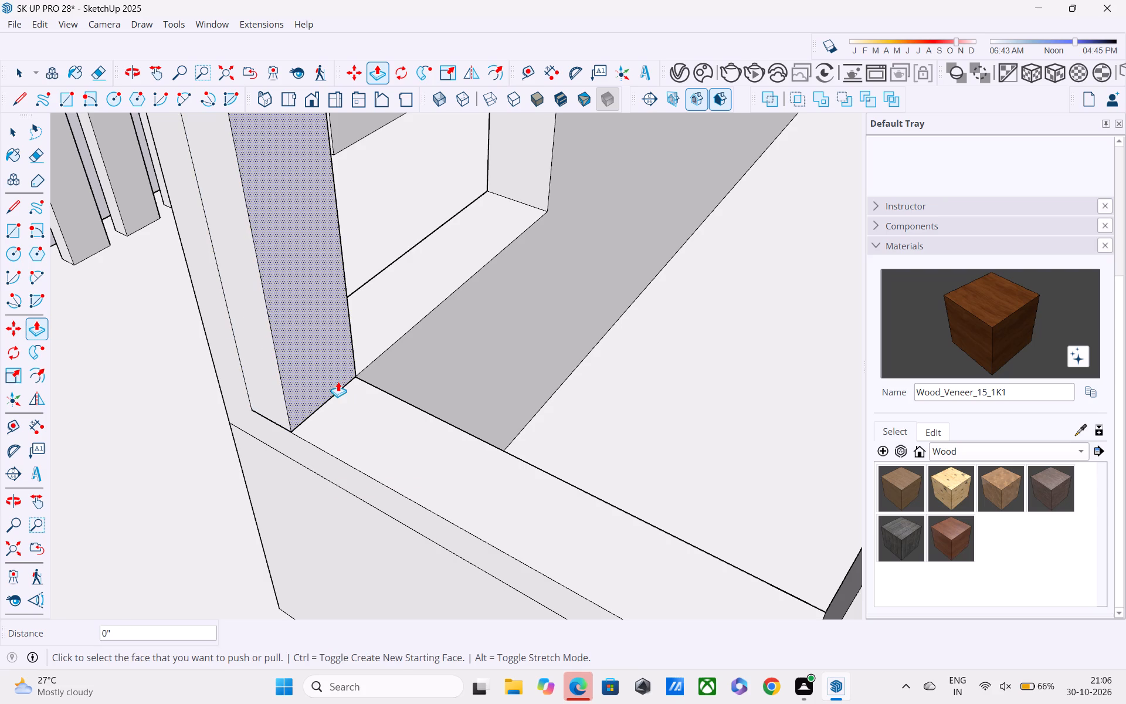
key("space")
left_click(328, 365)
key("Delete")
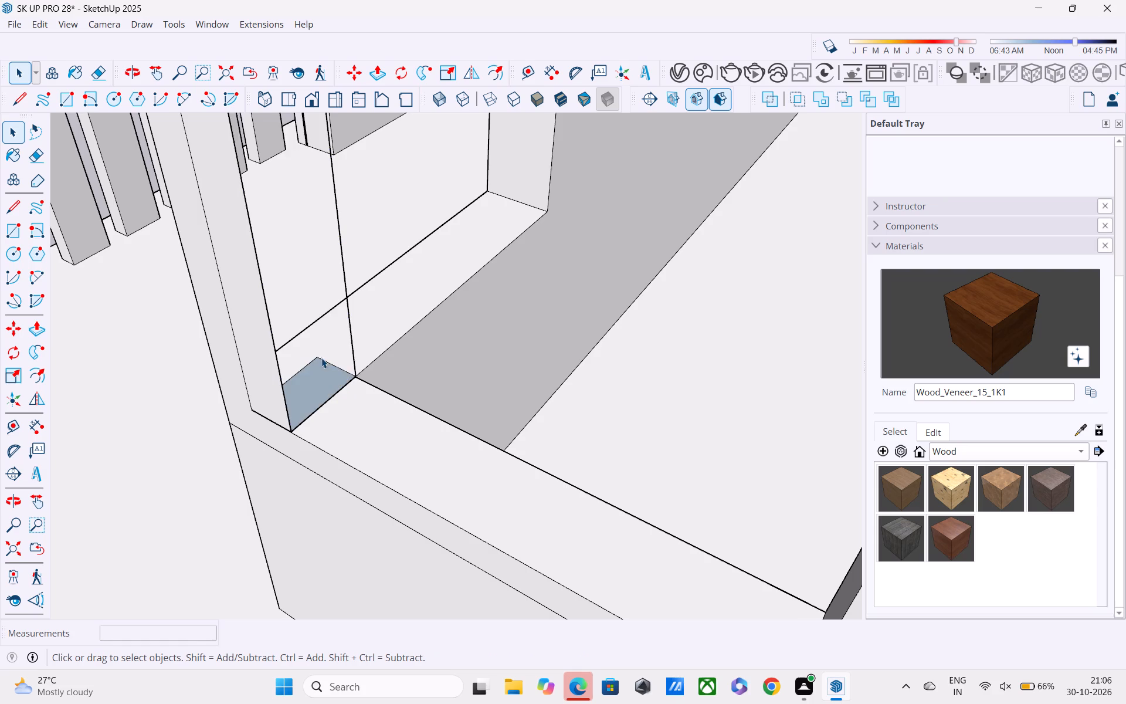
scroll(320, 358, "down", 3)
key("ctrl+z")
Delete the corner post's leftover face in the fin-side window and its narrow face in the entrance-side window.
middle_click_drag(327, 375, 346, 370)
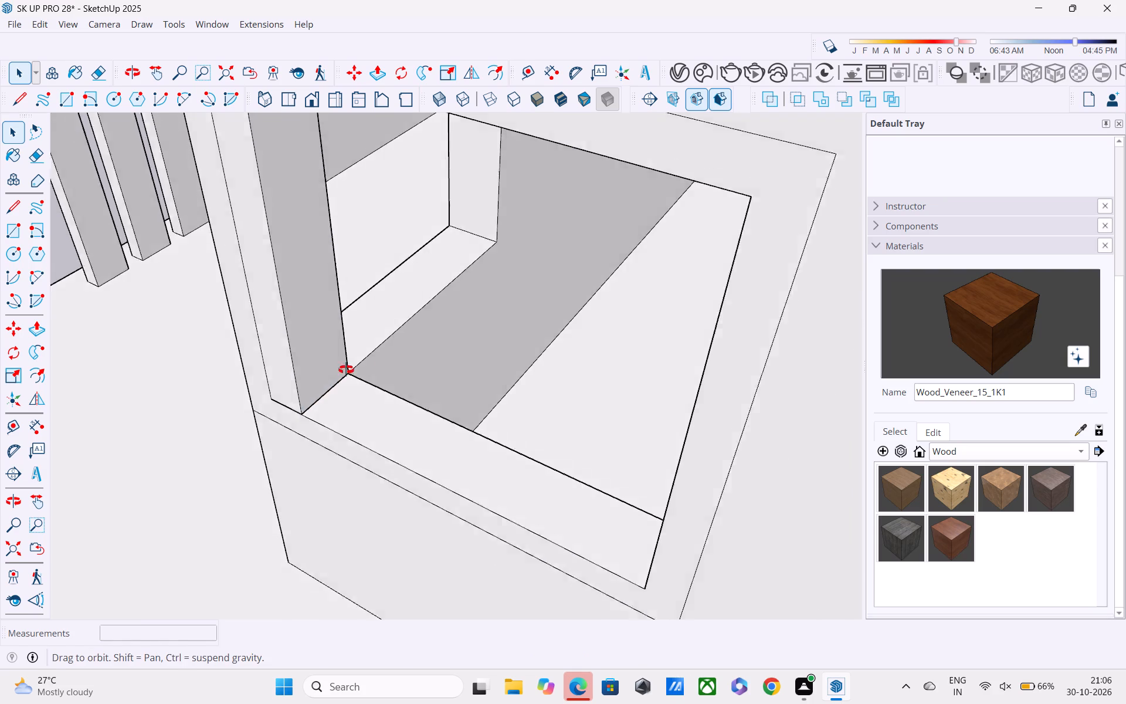
middle_click_drag(346, 370, 920, 313)
middle_click_drag(563, 350, 641, 310)
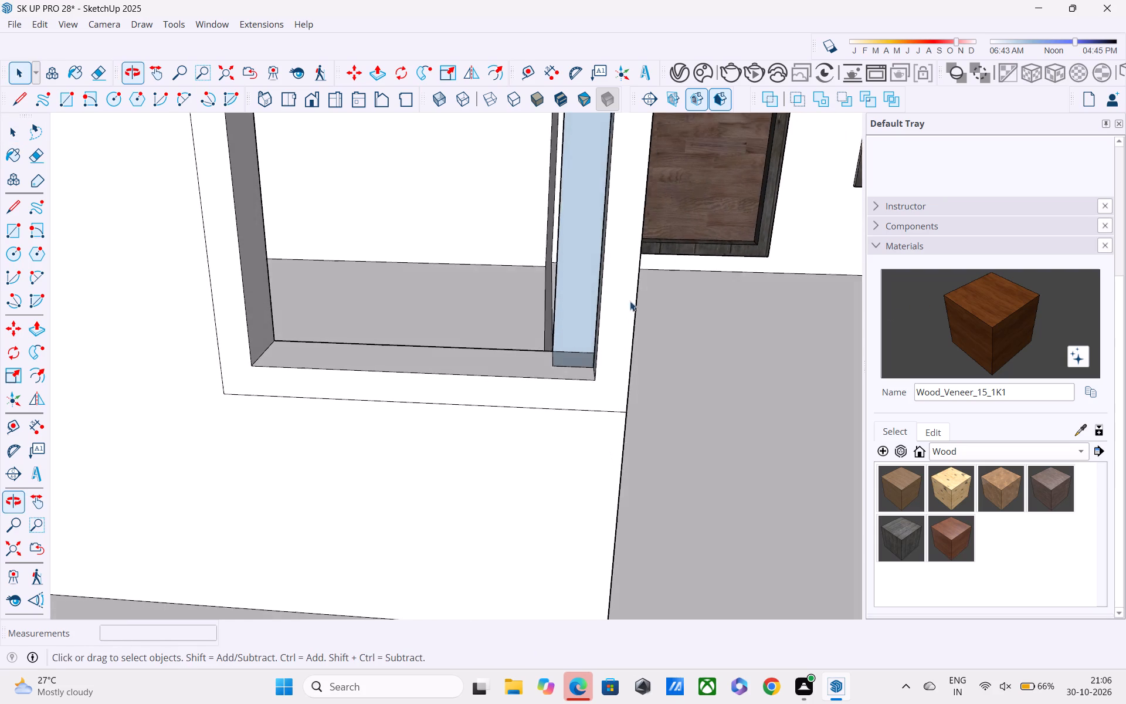
left_click(578, 257)
key("Delete")
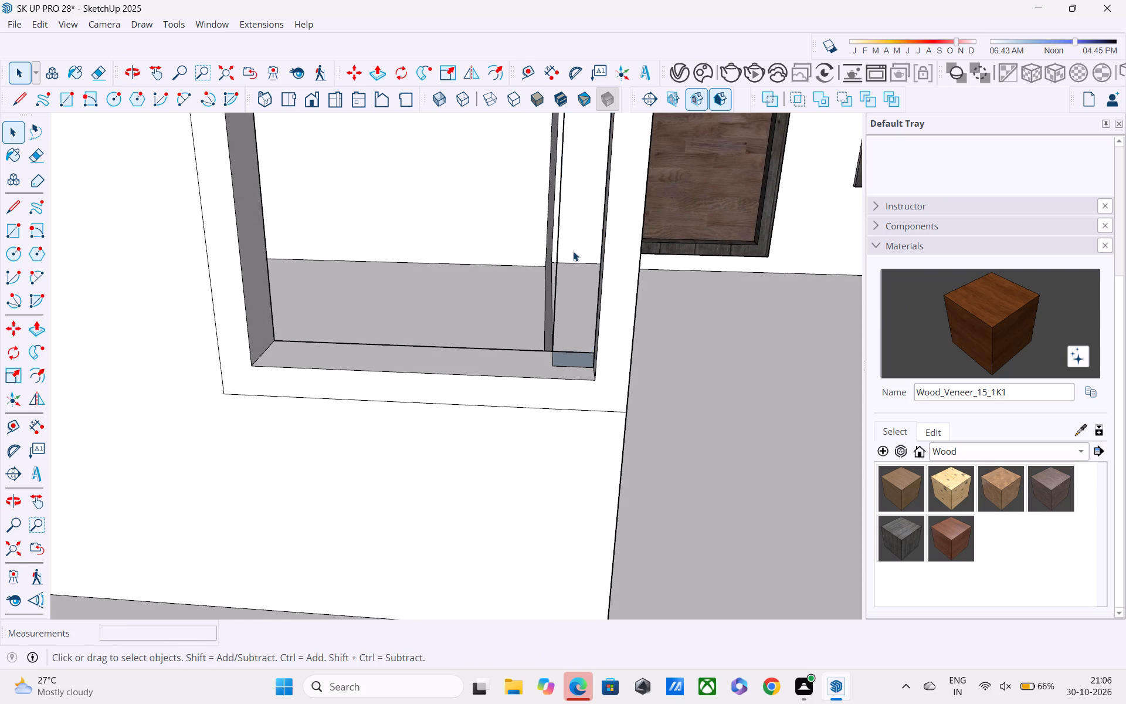
middle_click_drag(572, 252, 266, 414)
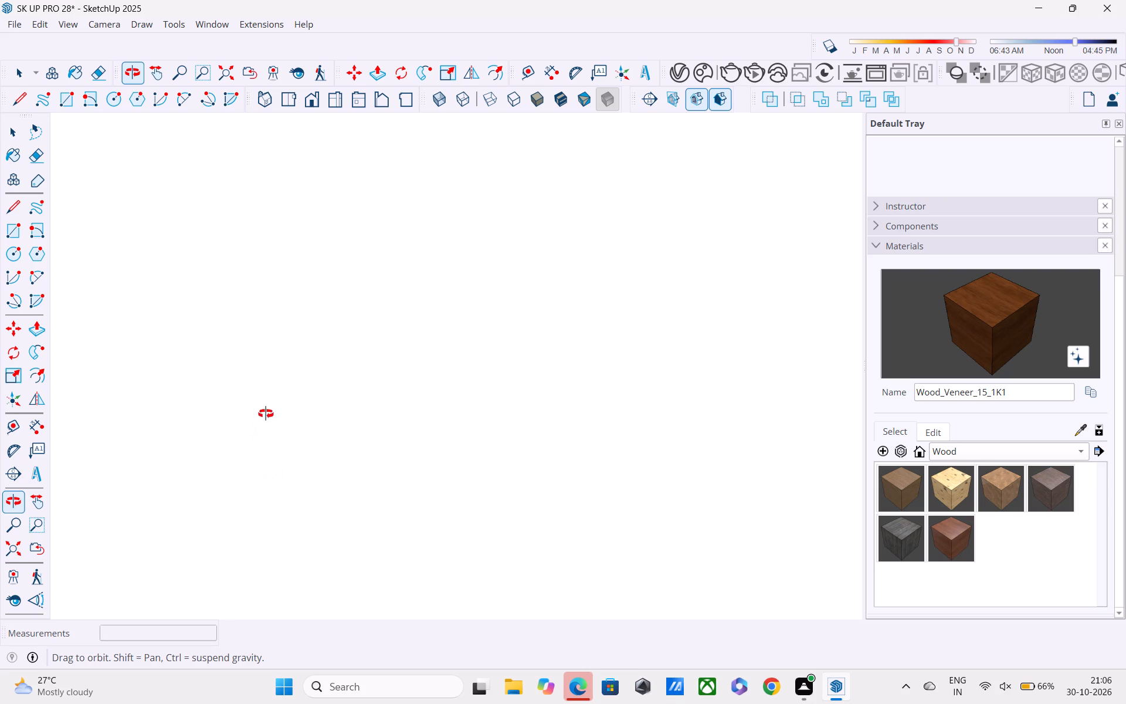
middle_click_drag(266, 414, 349, 298)
left_click(245, 332)
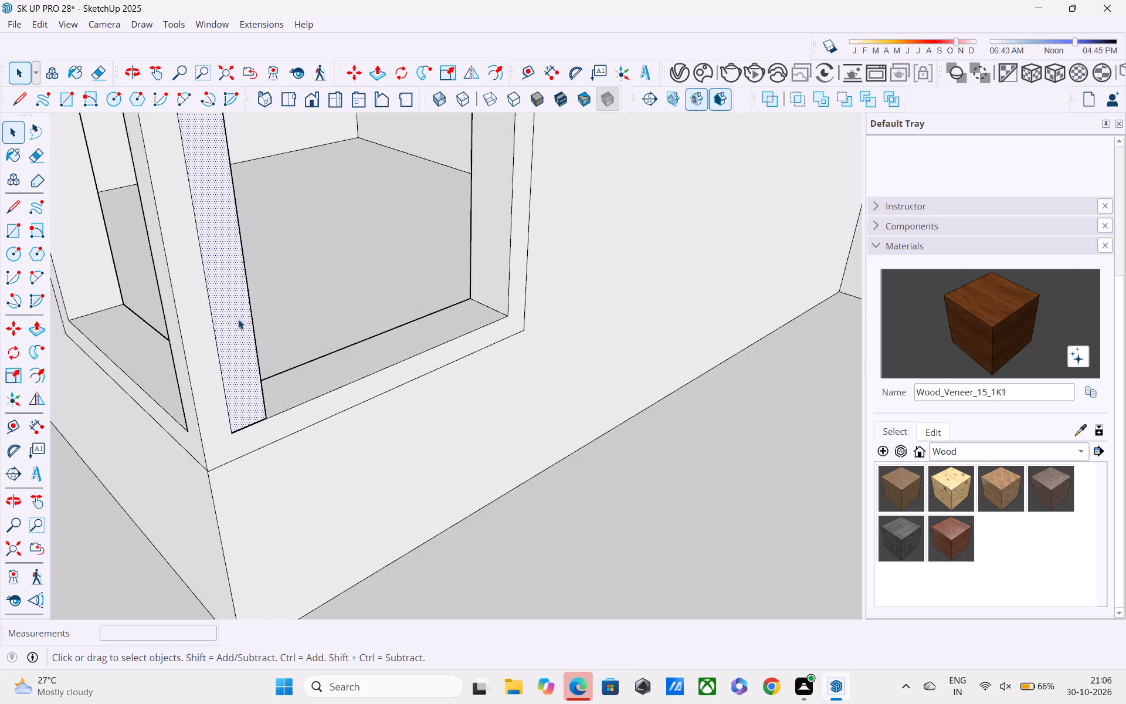
key("Delete")
Erase the leftover vertical edges of the removed inner post in the entrance-side window opening.
middle_click_drag(235, 316, 229, 295)
middle_click_drag(256, 315, 266, 324, "shift")
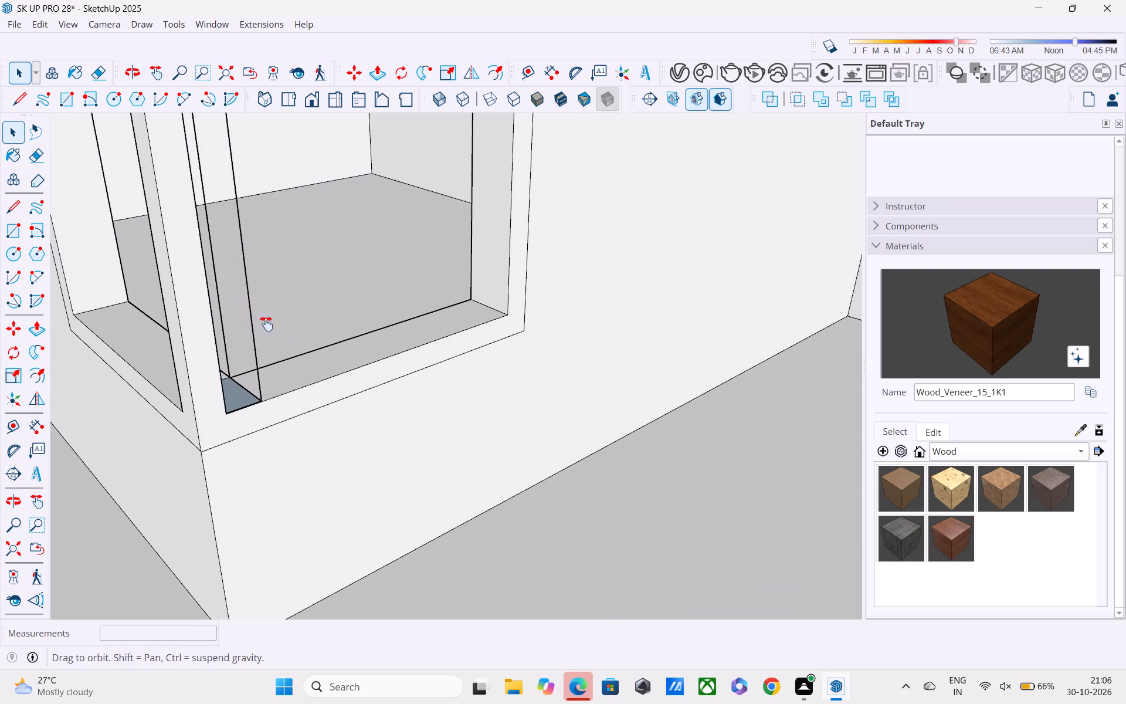
middle_click_drag(266, 324, 354, 415, "shift")
middle_click_drag(364, 411, 276, 297)
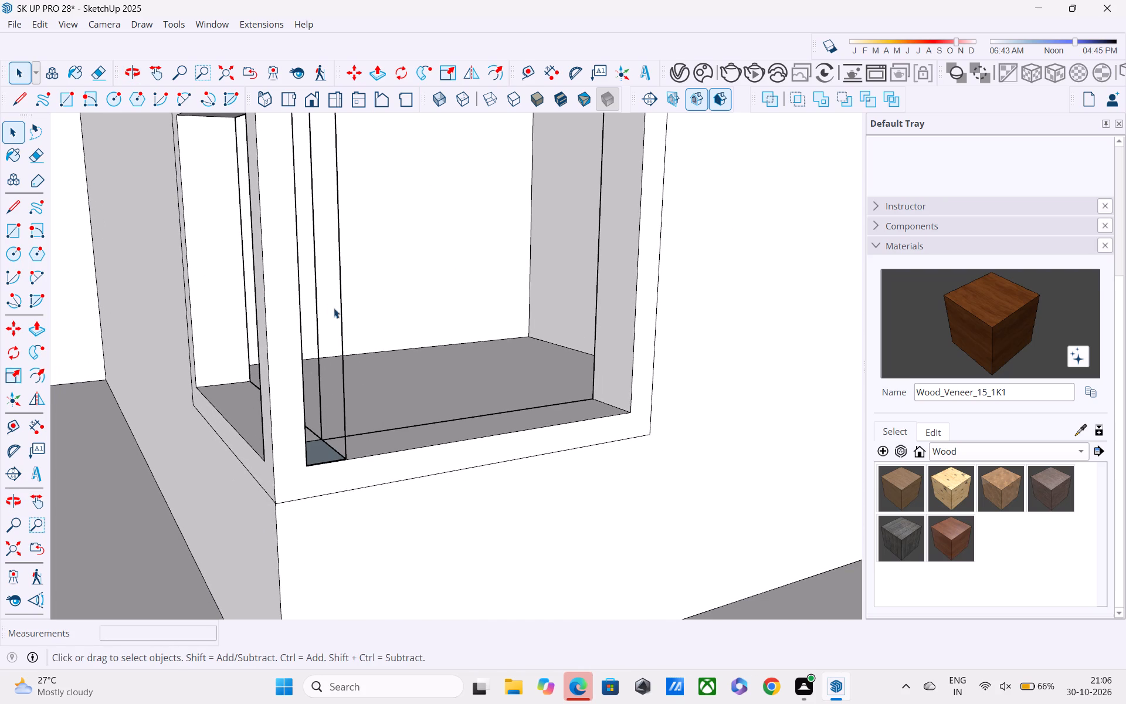
left_click(339, 314)
left_click(344, 329)
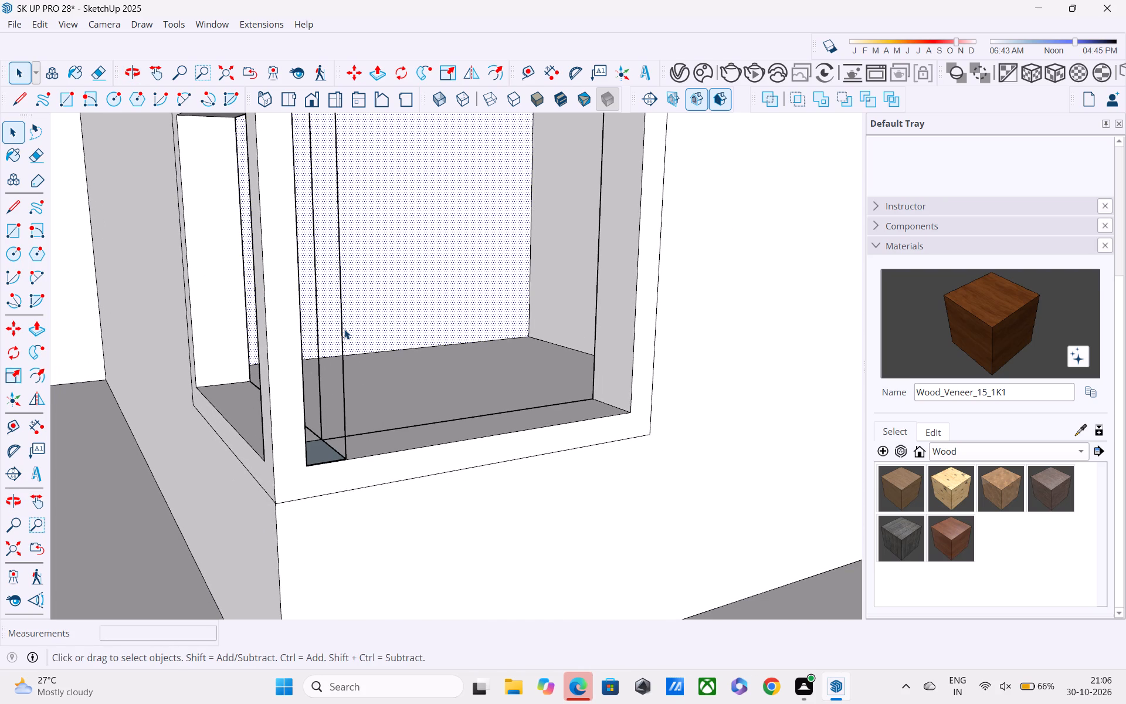
left_click(366, 304)
scroll(366, 336, "down", 10)
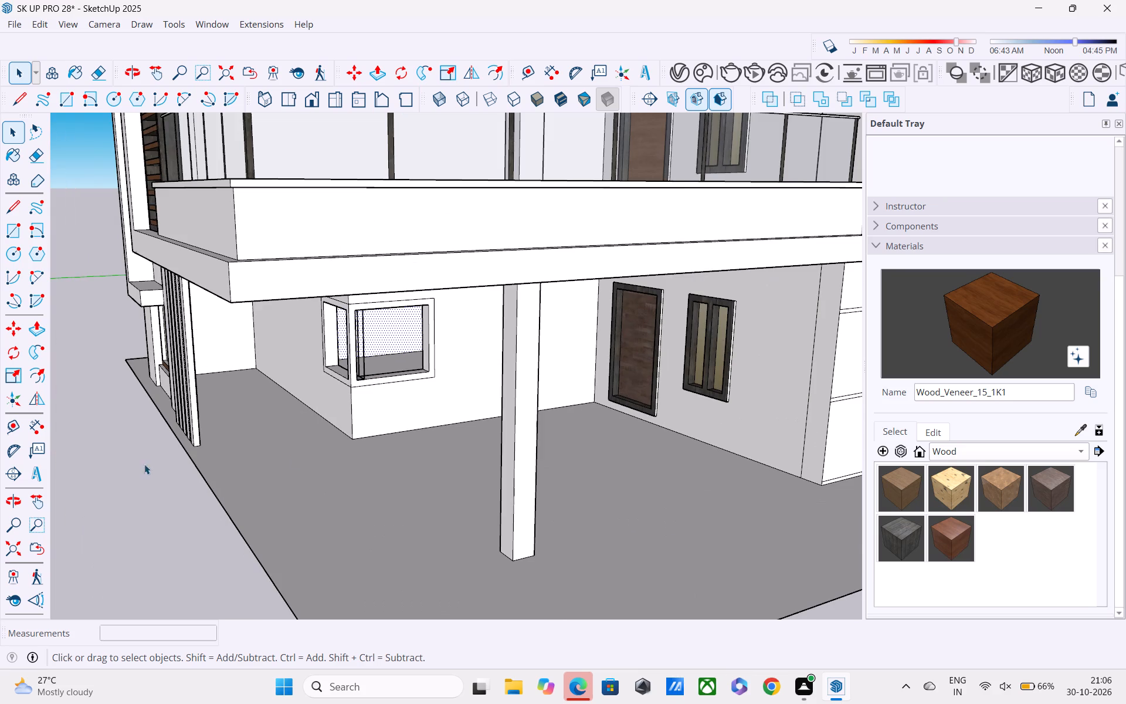
left_click(129, 434)
scroll(462, 324, "up", 2)
scroll(360, 339, "up", 4)
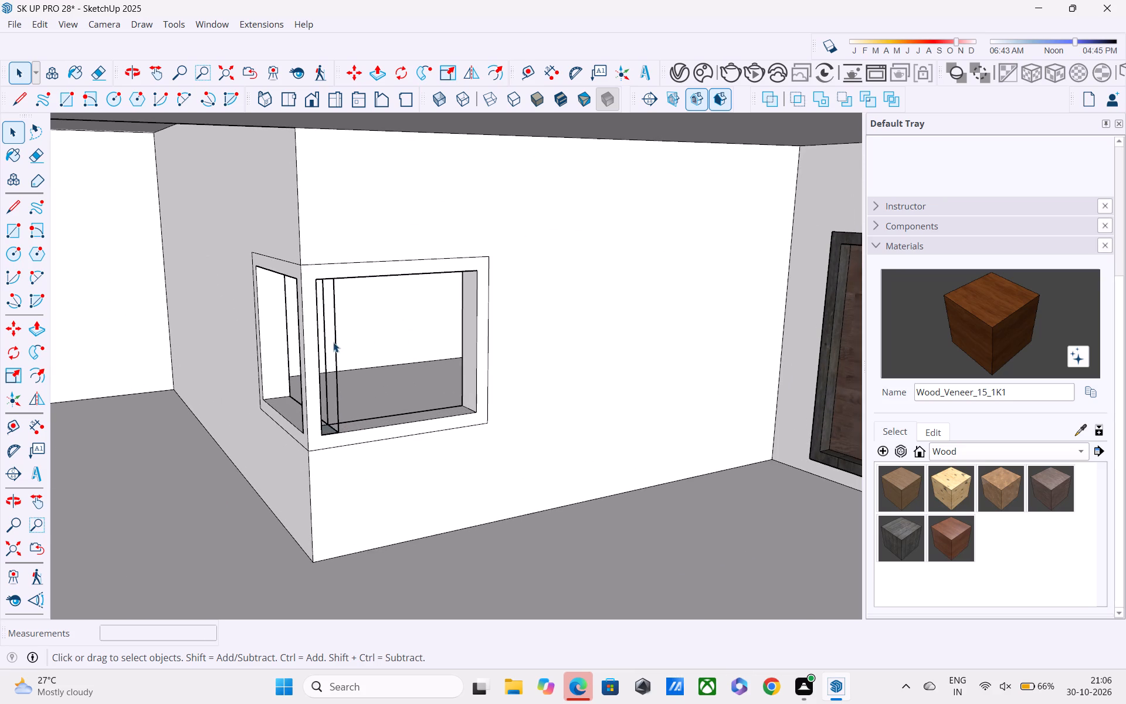
key("e")
scroll(315, 309, "up", 6)
left_click_drag(319, 310, 338, 330)
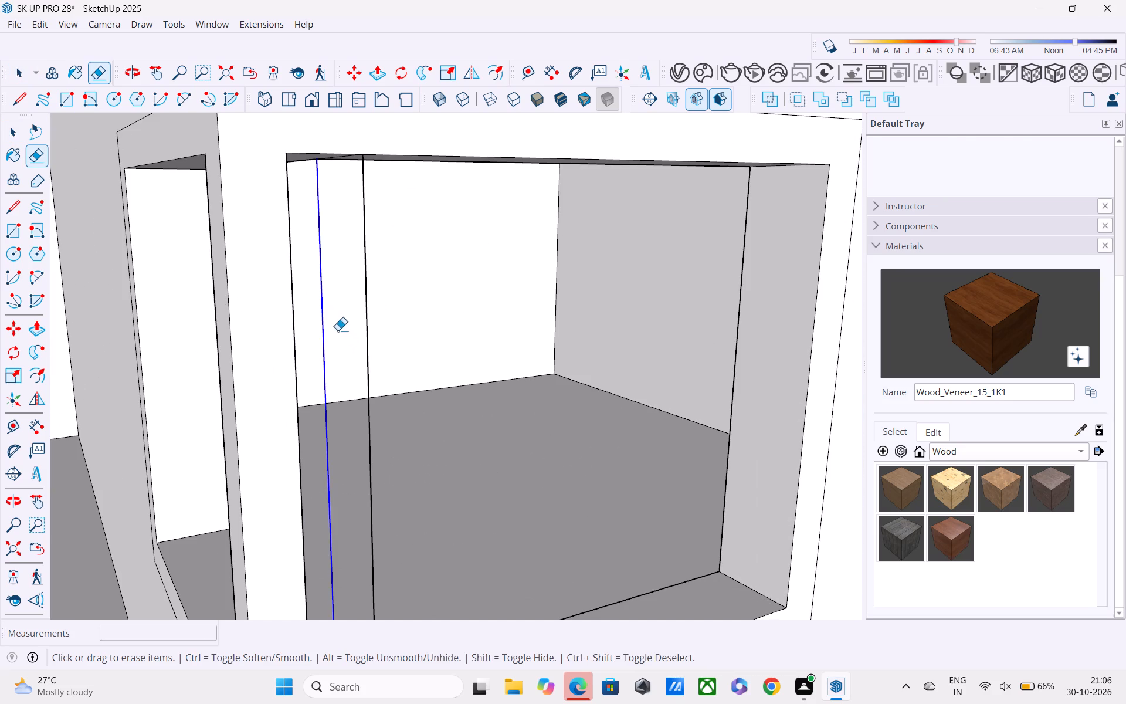
left_click_drag(338, 330, 371, 358)
Erase the removed post's short leftover base edge on the sill at the inner corner of the entrance-side window.
scroll(363, 357, "down", 2)
middle_click_drag(367, 372, 342, 317, "shift")
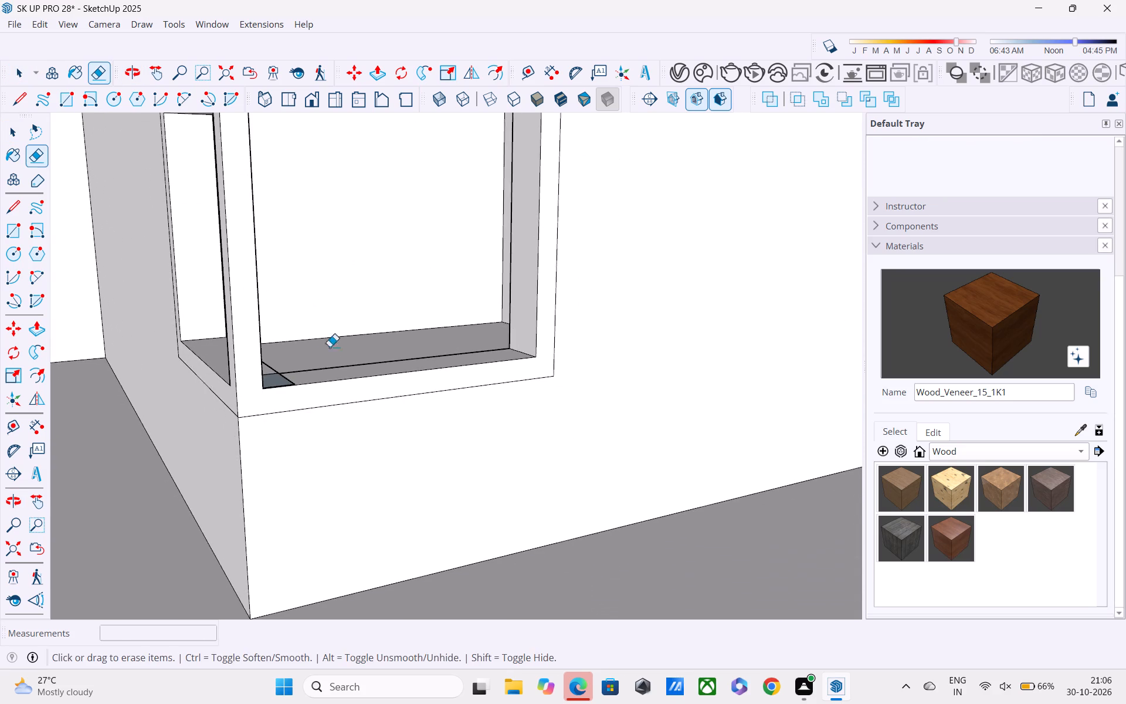
scroll(306, 361, "up", 3)
middle_click_drag(299, 364, 316, 339)
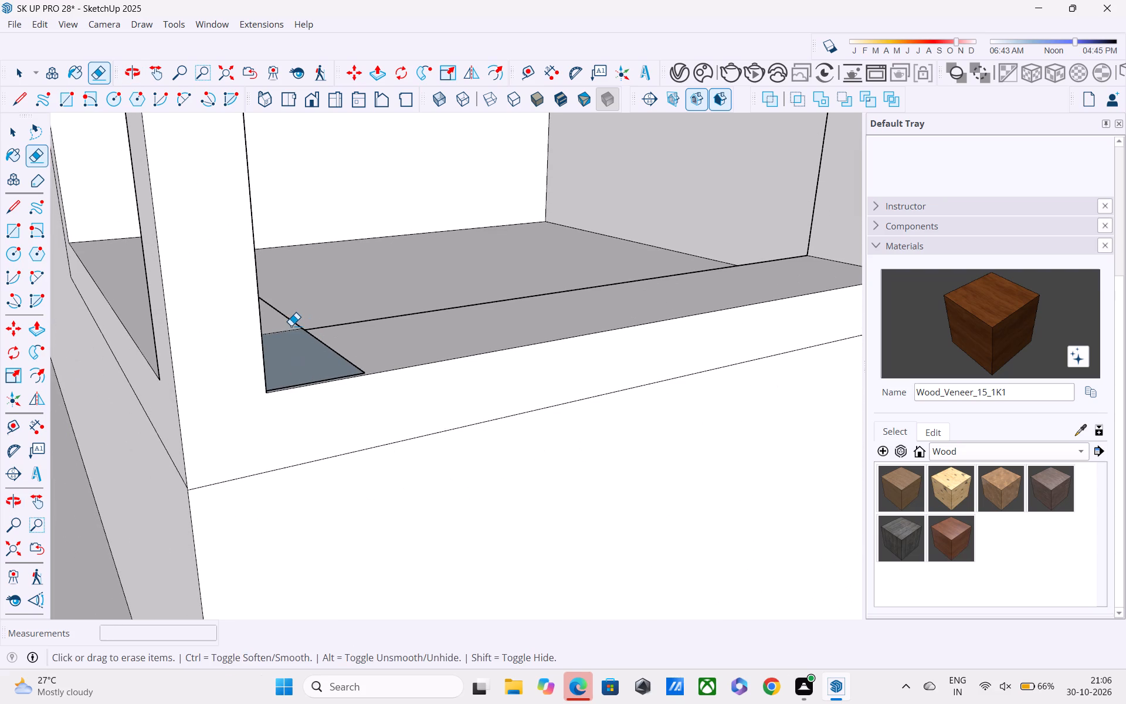
left_click_drag(289, 326, 290, 364)
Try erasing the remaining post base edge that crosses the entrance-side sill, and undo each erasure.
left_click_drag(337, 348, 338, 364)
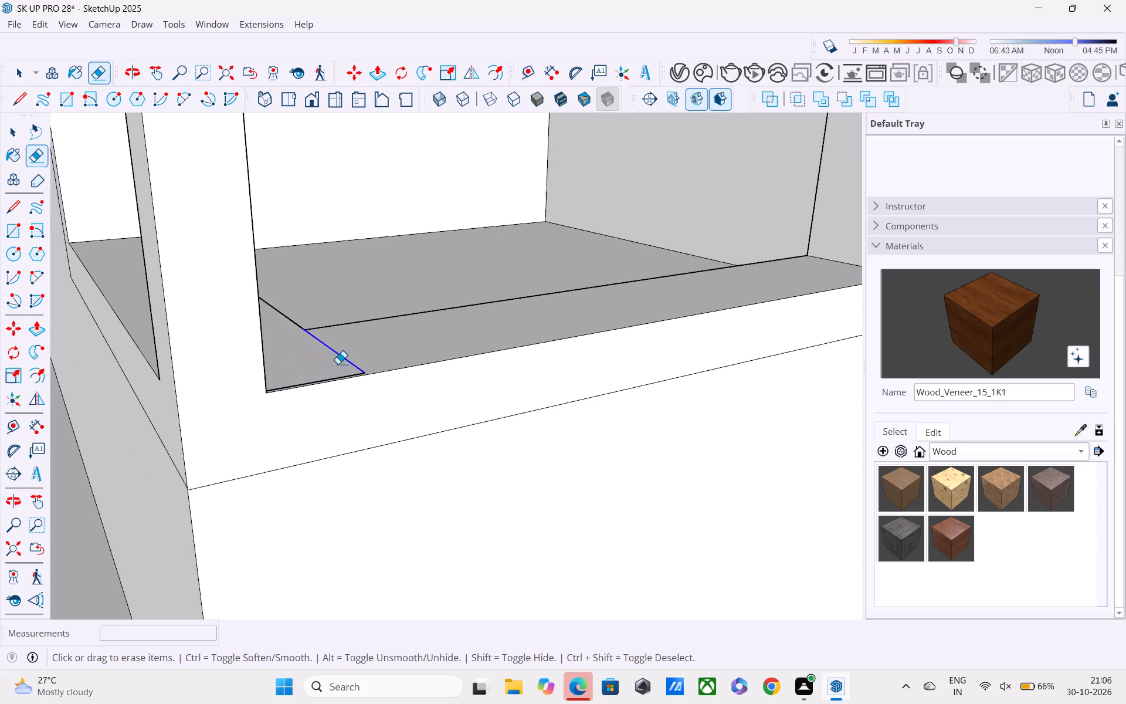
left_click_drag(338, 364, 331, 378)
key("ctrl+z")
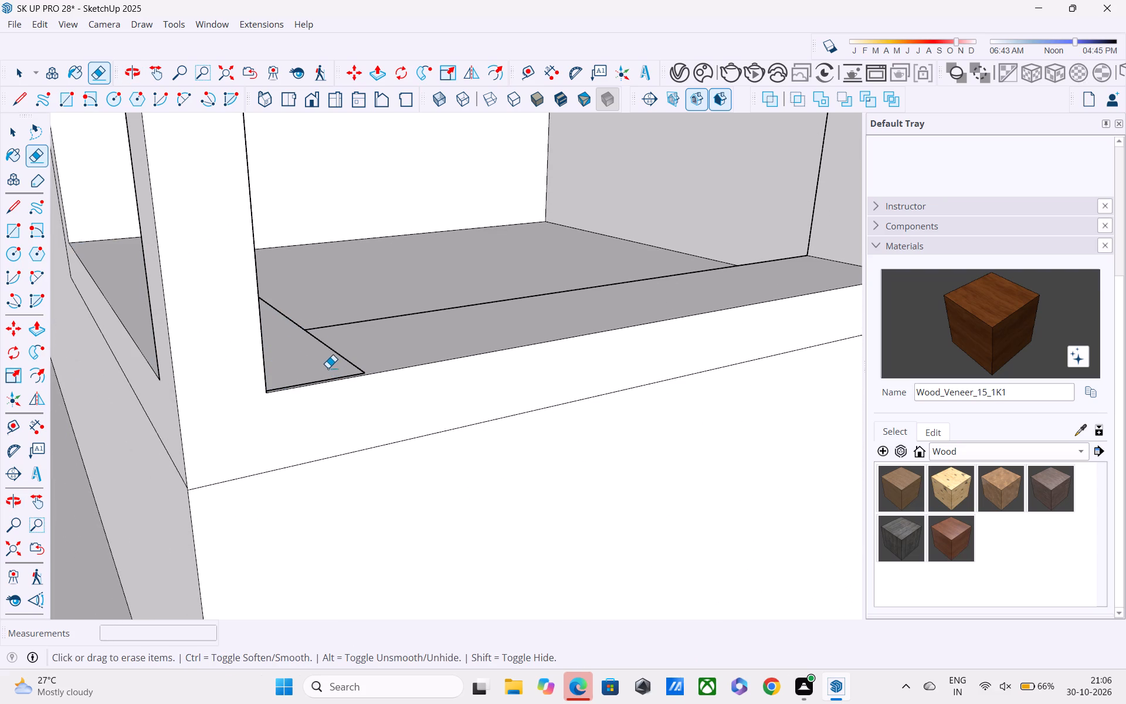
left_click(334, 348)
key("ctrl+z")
Erase the stray edge stub running inward across the sill beside the outer corner post.
scroll(329, 360, "up", 1)
middle_click_drag(331, 366, 371, 438)
scroll(342, 394, "up", 3)
middle_click_drag(326, 383, 275, 383)
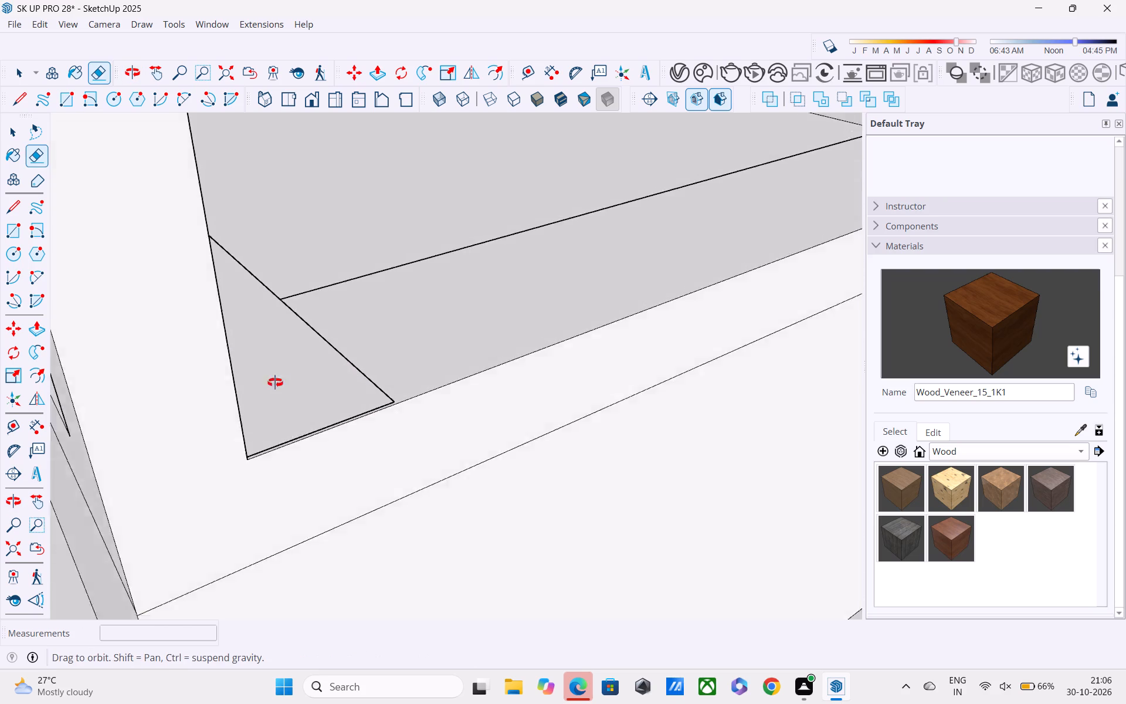
middle_click_drag(275, 383, 32, 368)
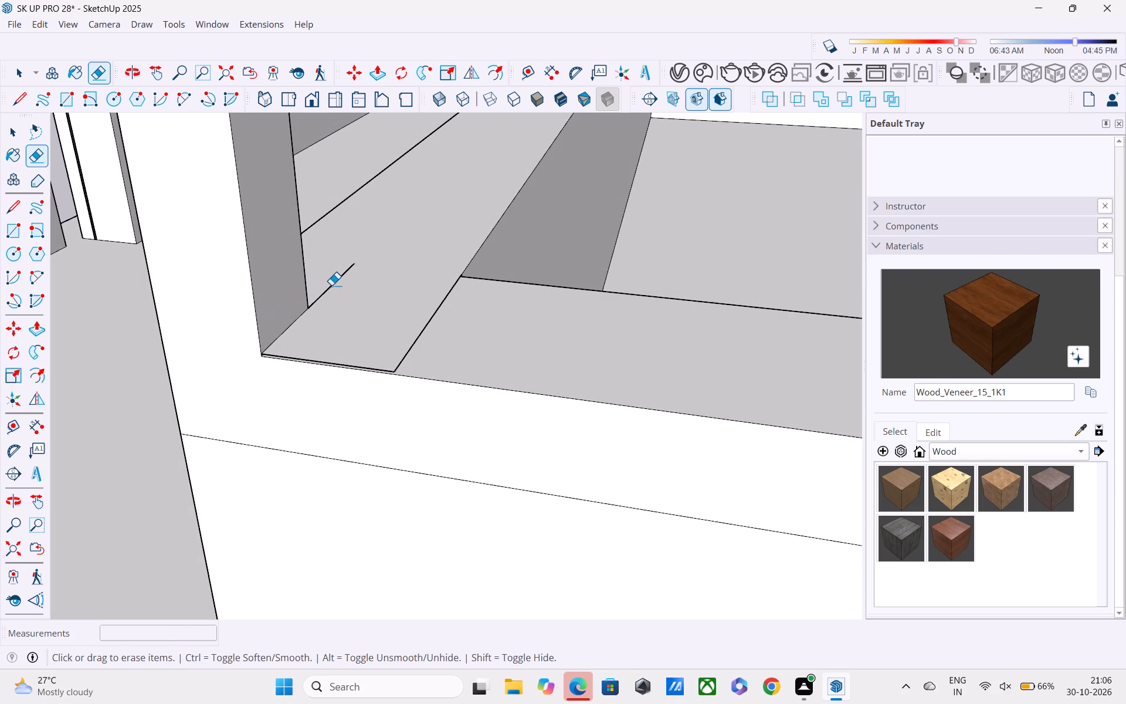
left_click(333, 285)
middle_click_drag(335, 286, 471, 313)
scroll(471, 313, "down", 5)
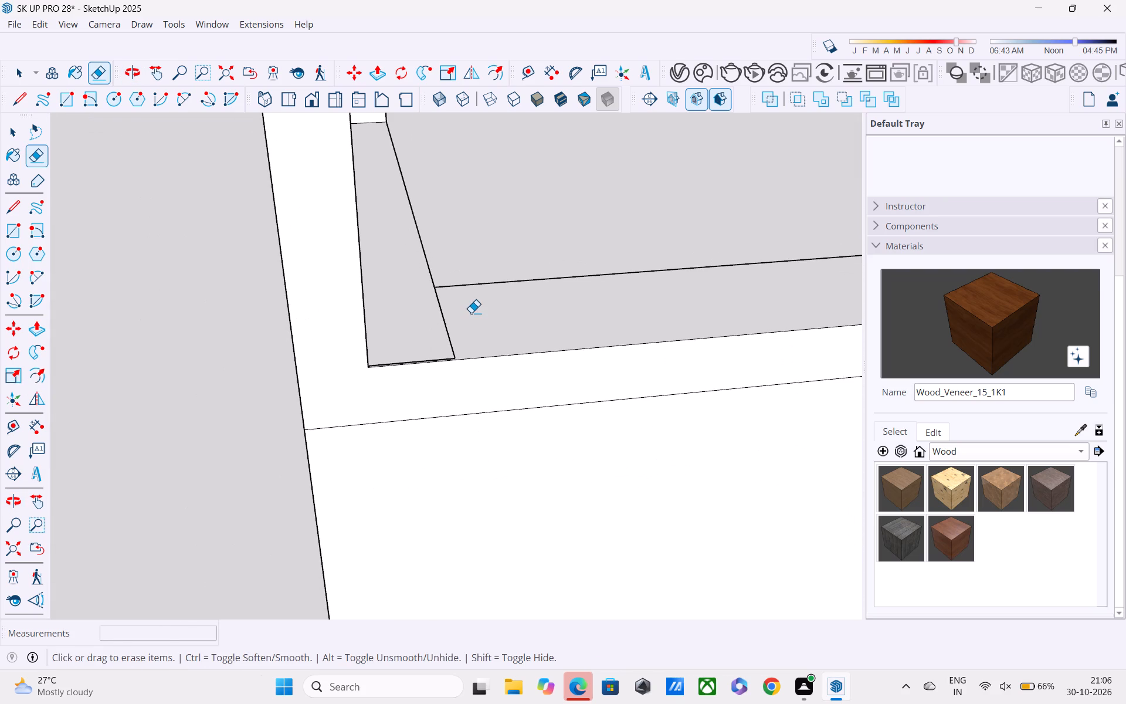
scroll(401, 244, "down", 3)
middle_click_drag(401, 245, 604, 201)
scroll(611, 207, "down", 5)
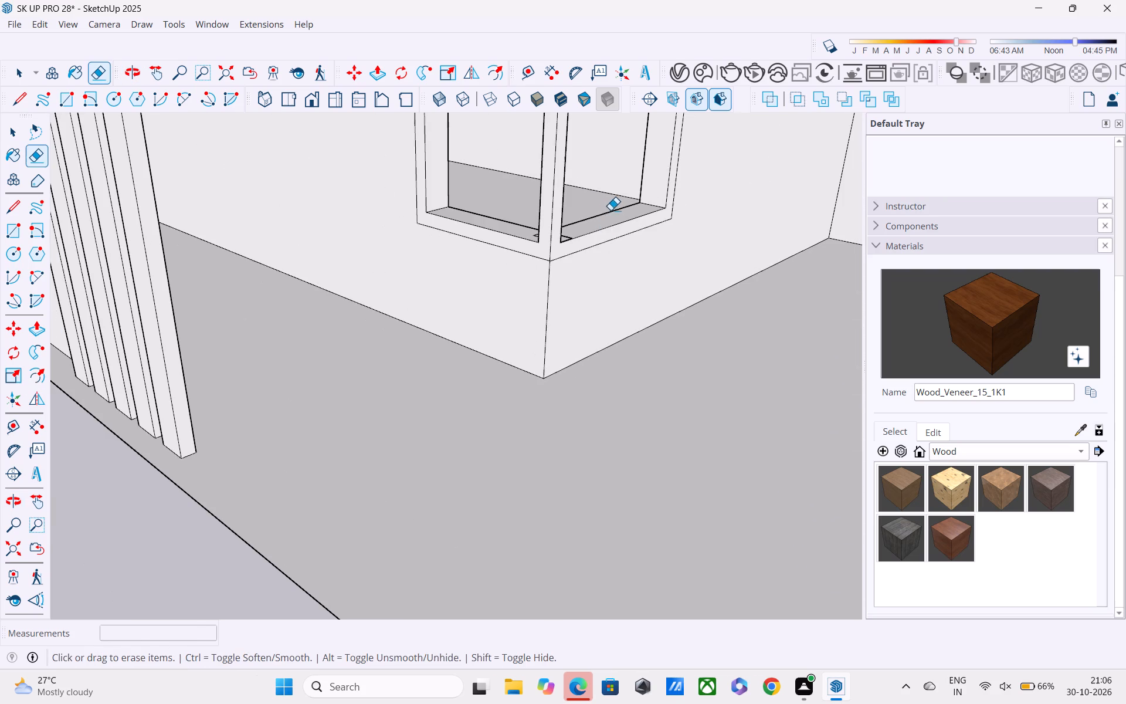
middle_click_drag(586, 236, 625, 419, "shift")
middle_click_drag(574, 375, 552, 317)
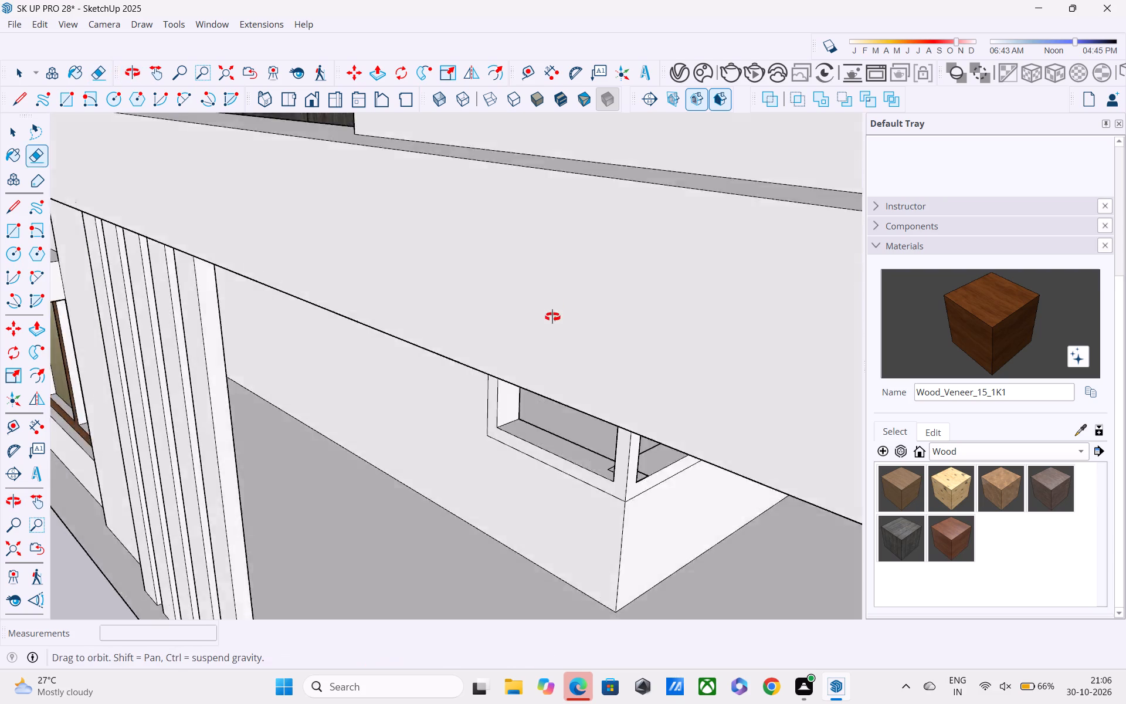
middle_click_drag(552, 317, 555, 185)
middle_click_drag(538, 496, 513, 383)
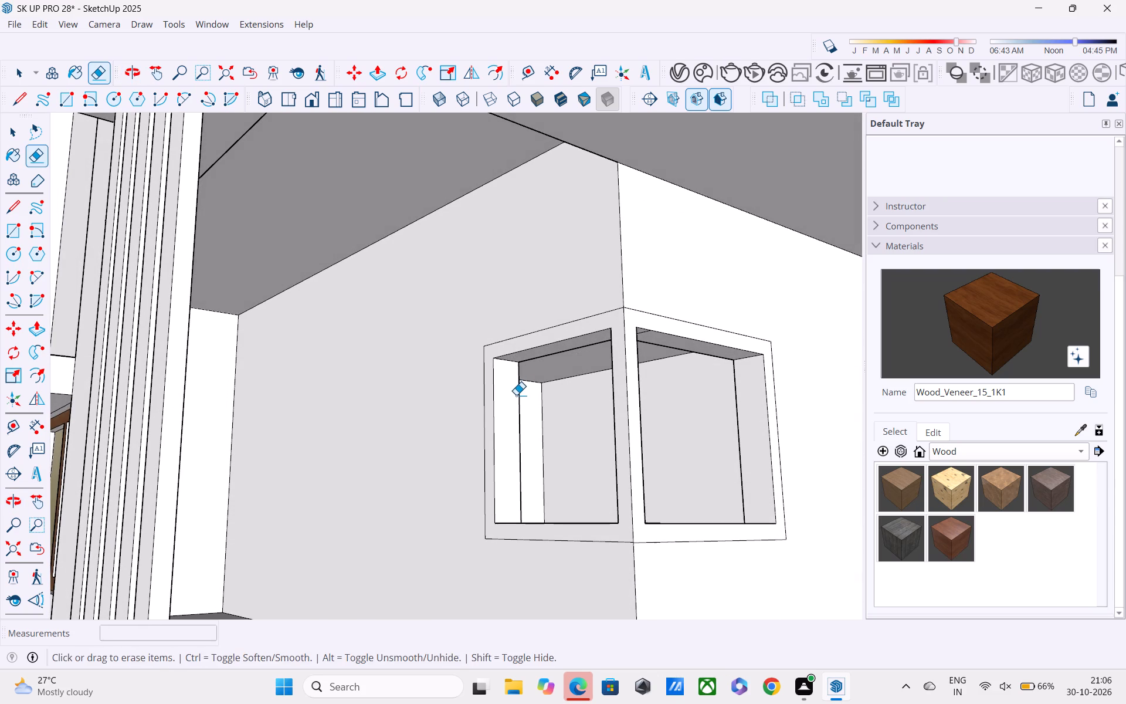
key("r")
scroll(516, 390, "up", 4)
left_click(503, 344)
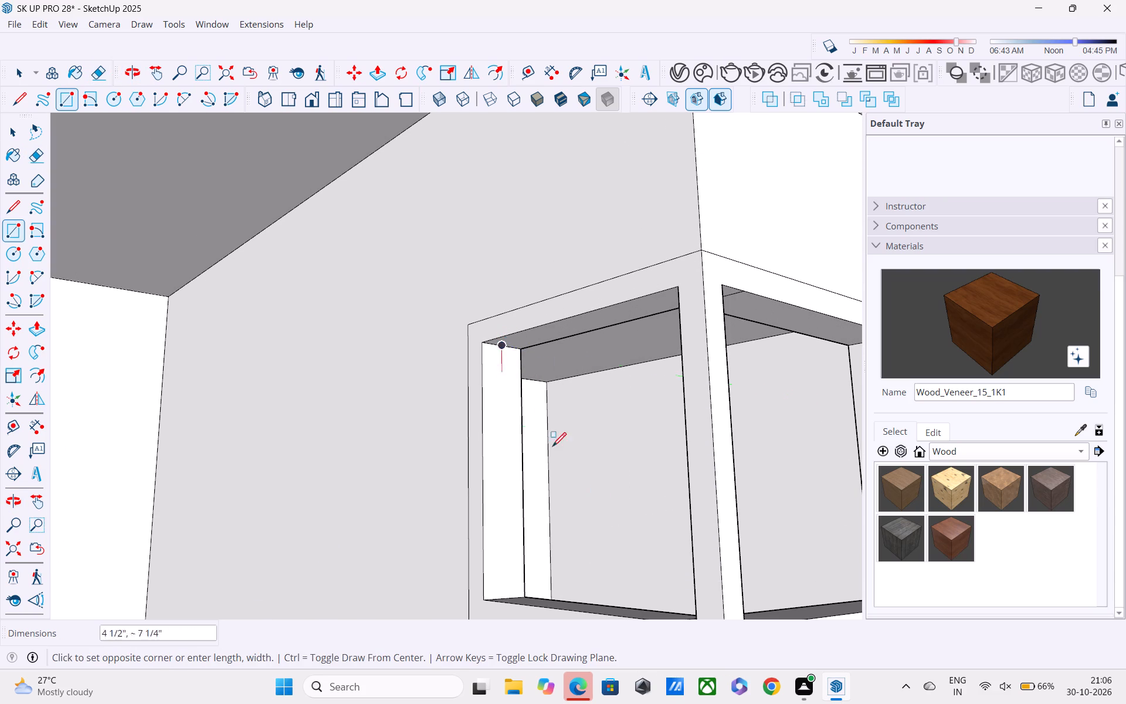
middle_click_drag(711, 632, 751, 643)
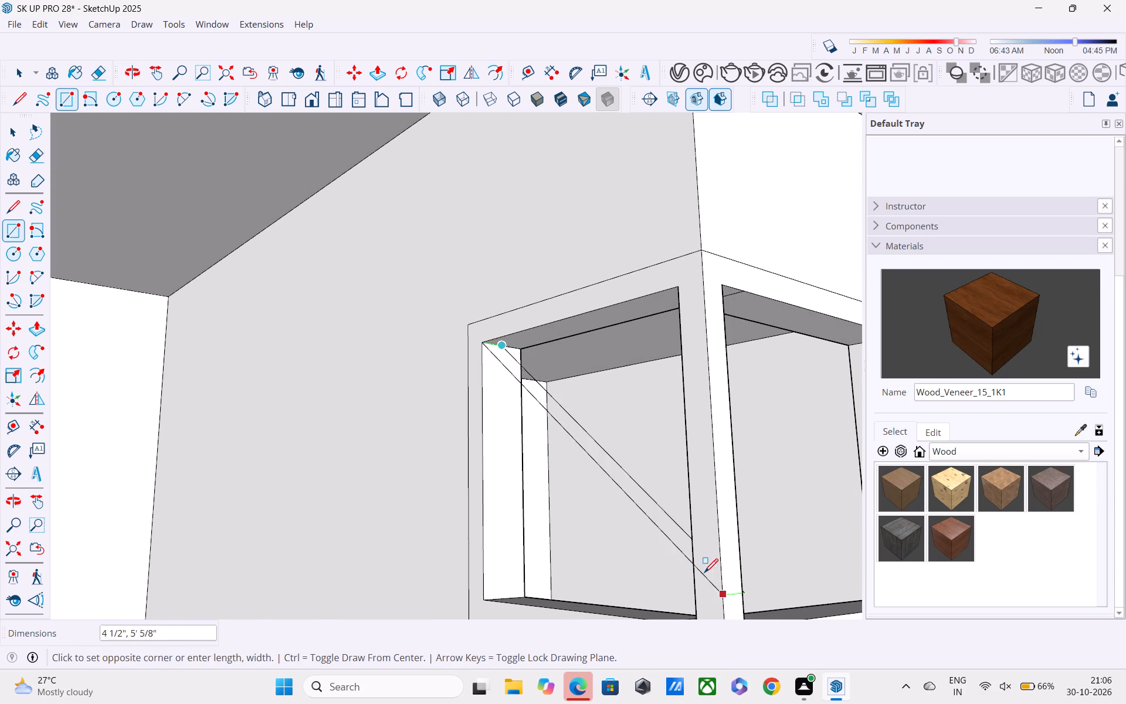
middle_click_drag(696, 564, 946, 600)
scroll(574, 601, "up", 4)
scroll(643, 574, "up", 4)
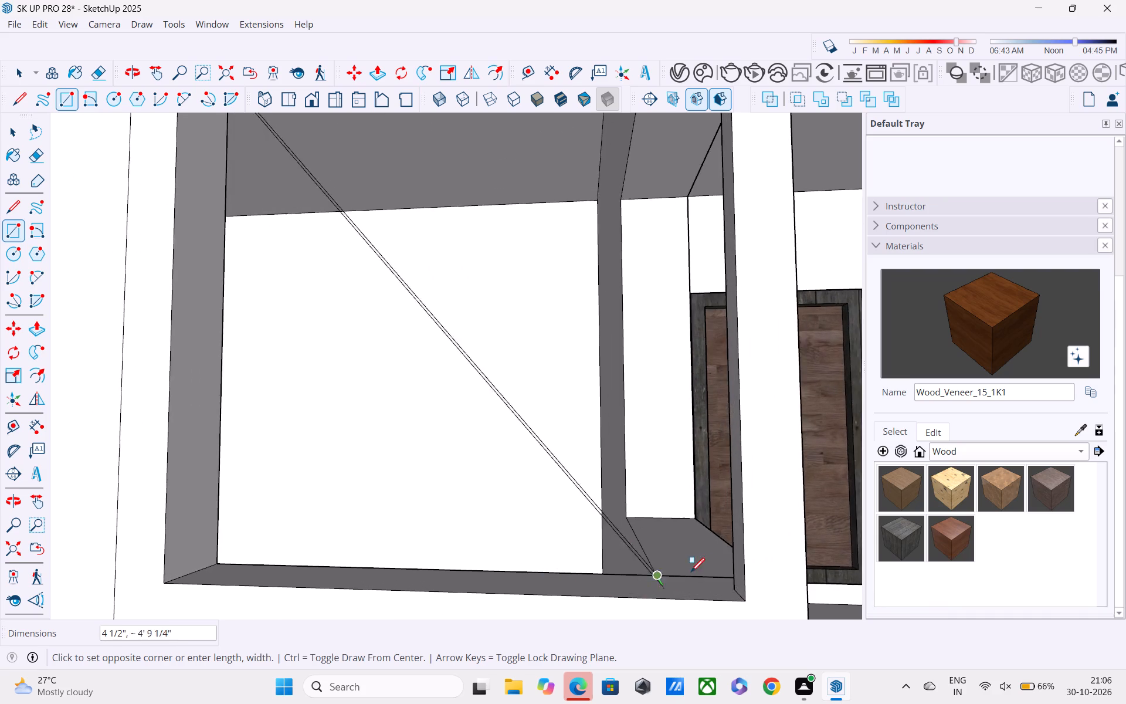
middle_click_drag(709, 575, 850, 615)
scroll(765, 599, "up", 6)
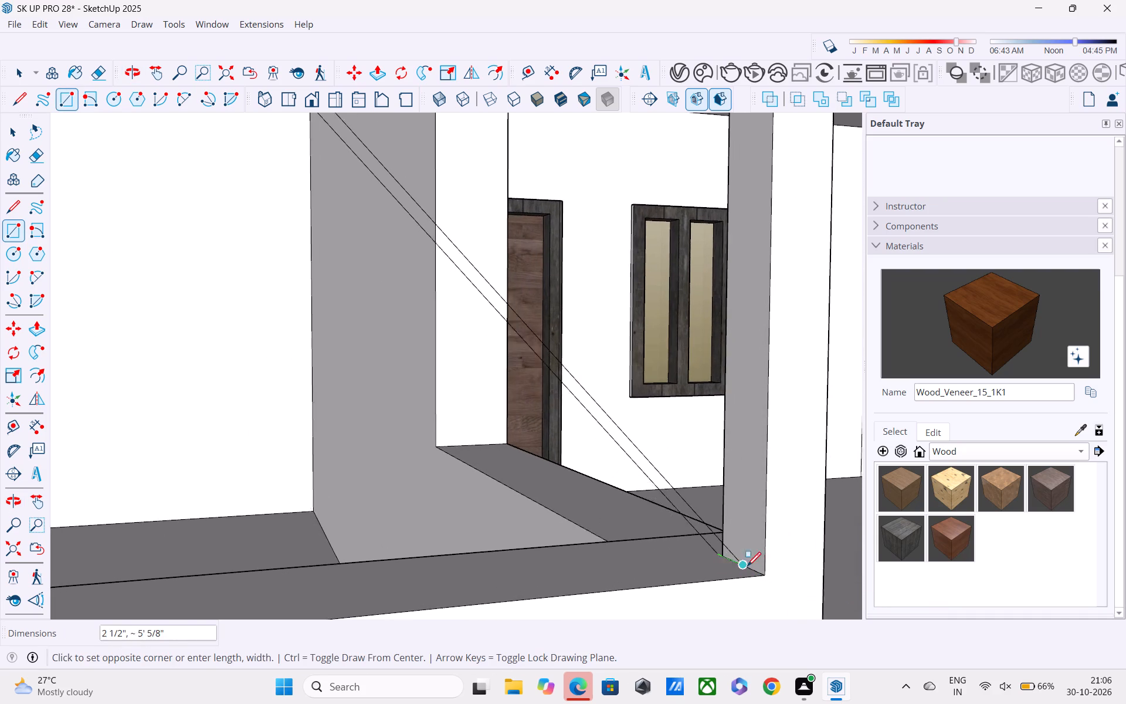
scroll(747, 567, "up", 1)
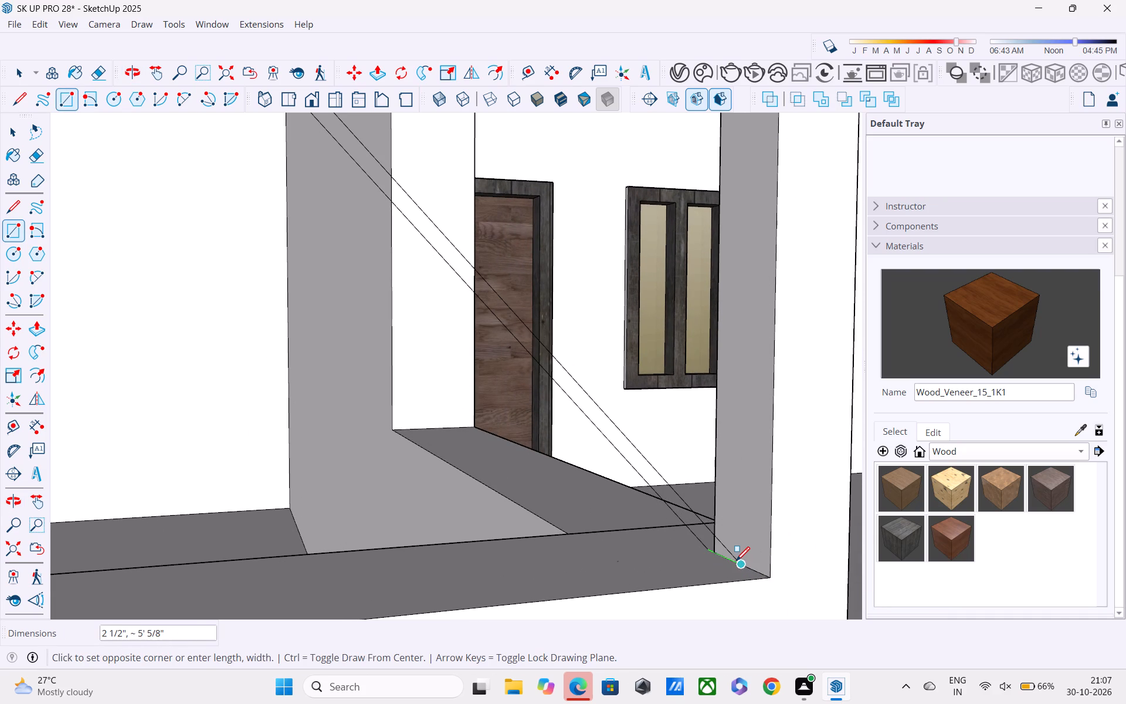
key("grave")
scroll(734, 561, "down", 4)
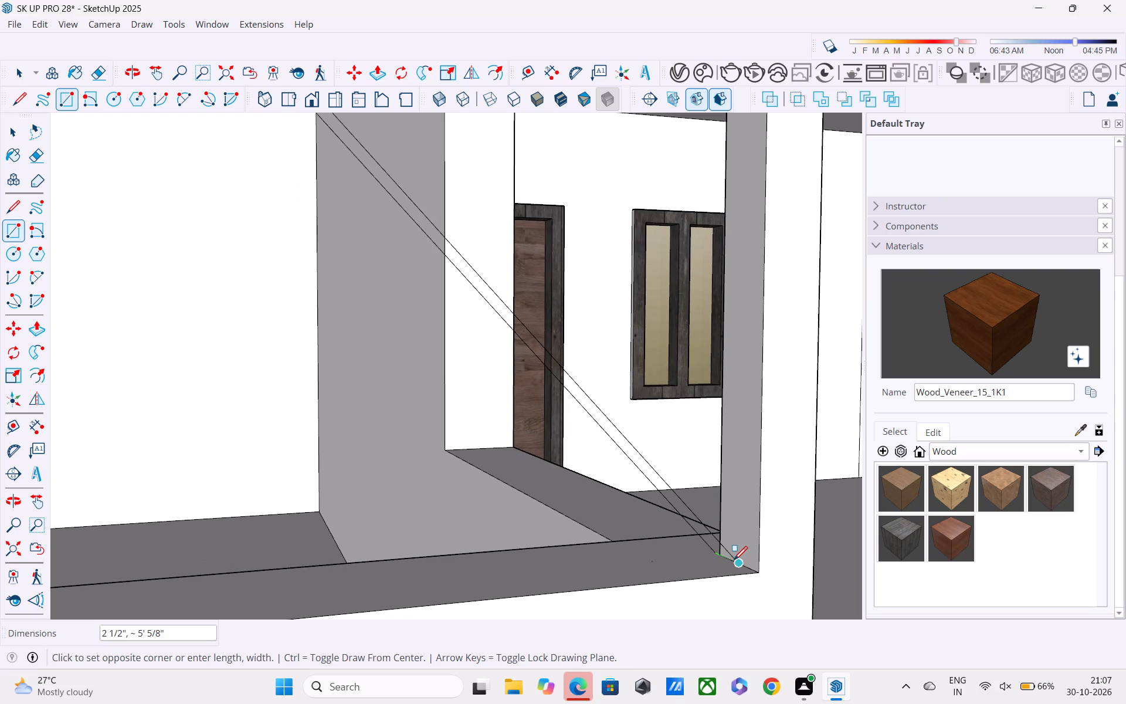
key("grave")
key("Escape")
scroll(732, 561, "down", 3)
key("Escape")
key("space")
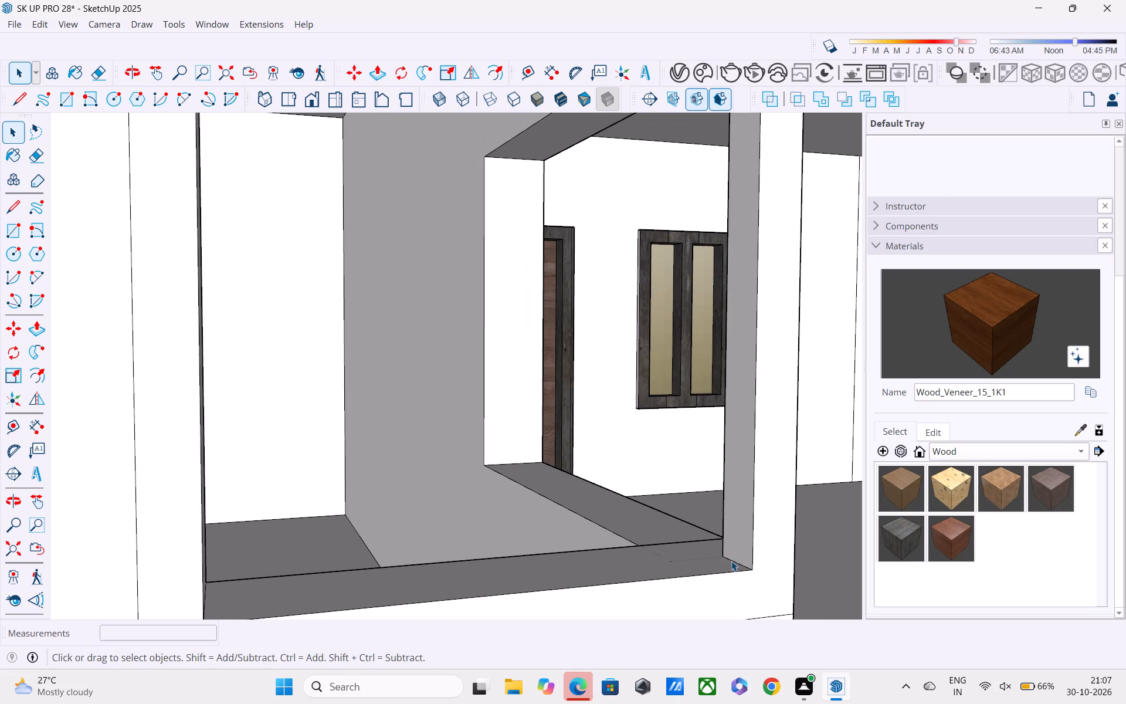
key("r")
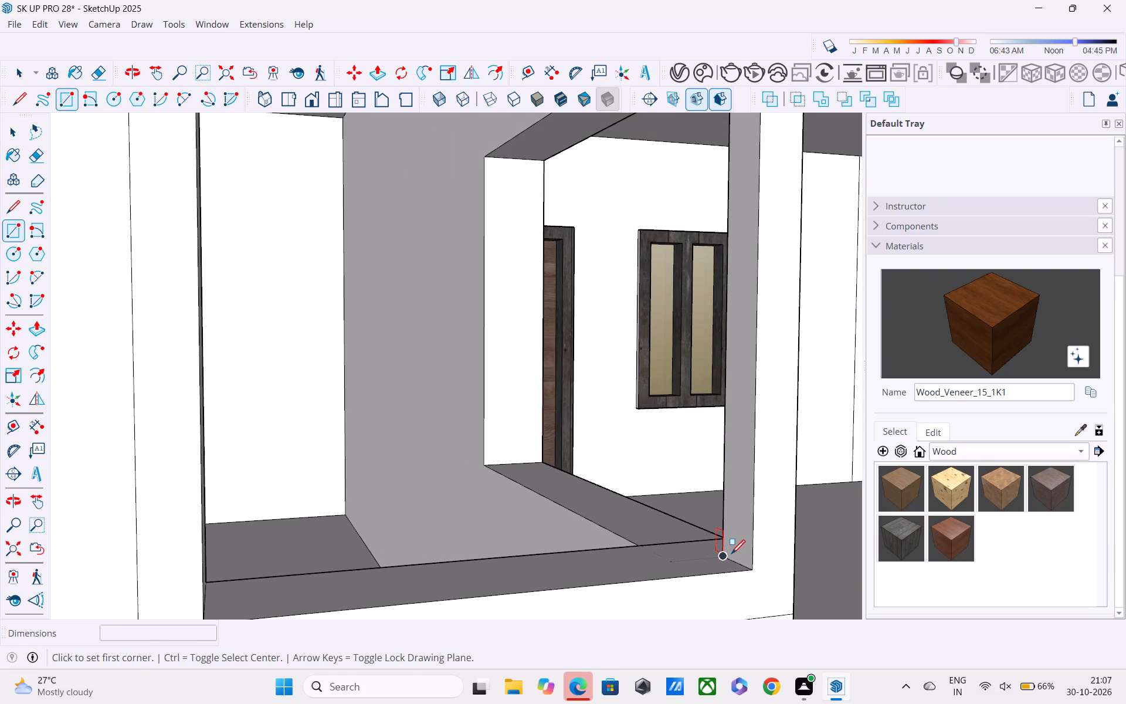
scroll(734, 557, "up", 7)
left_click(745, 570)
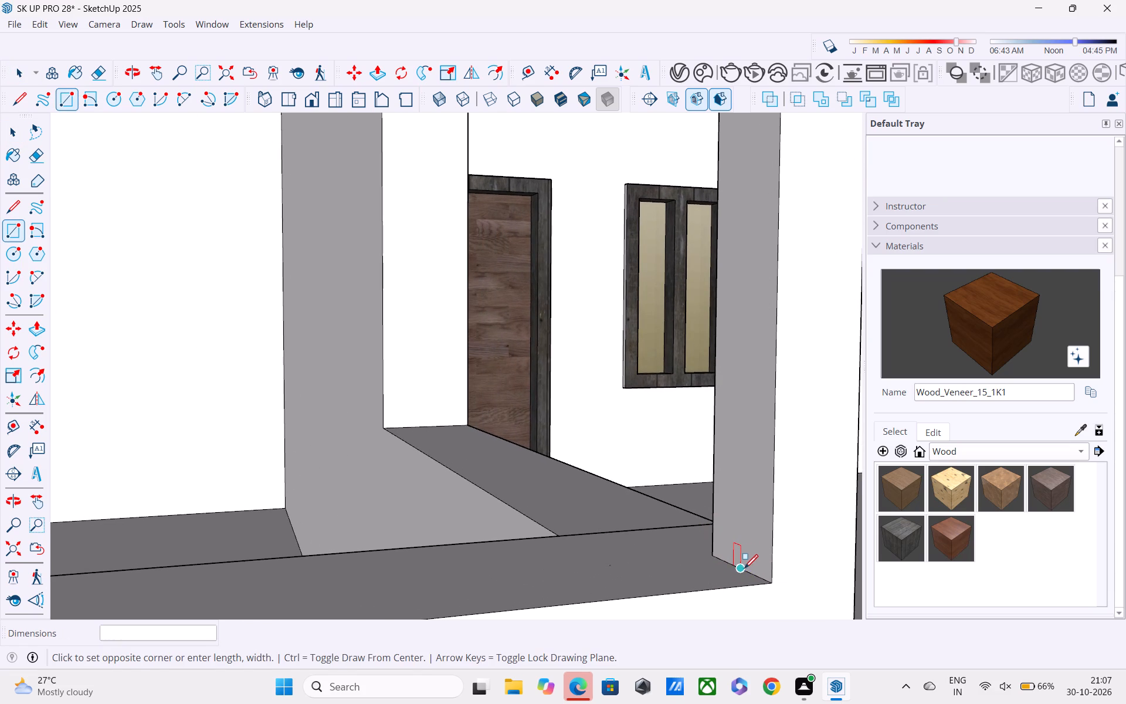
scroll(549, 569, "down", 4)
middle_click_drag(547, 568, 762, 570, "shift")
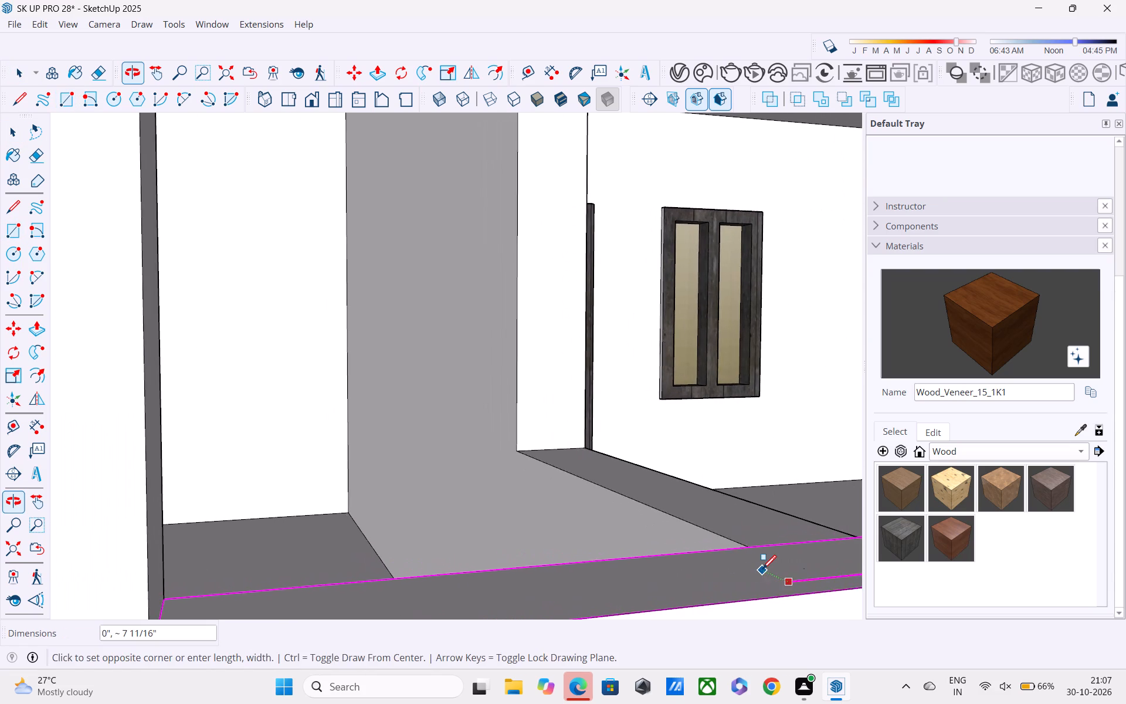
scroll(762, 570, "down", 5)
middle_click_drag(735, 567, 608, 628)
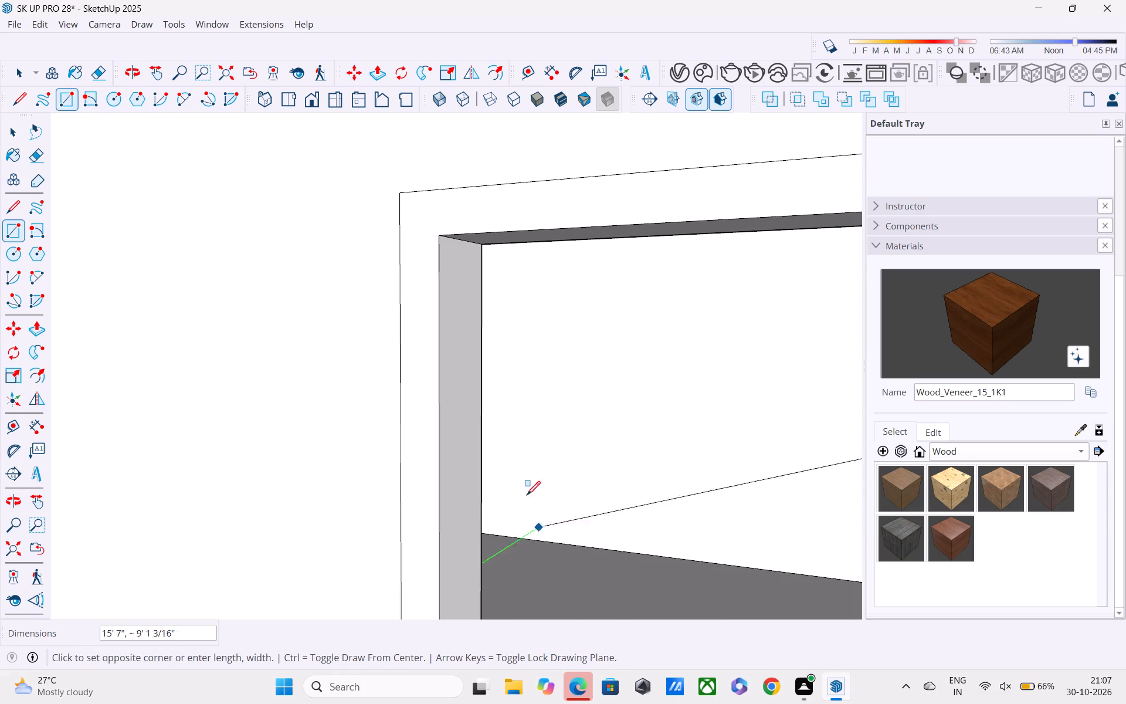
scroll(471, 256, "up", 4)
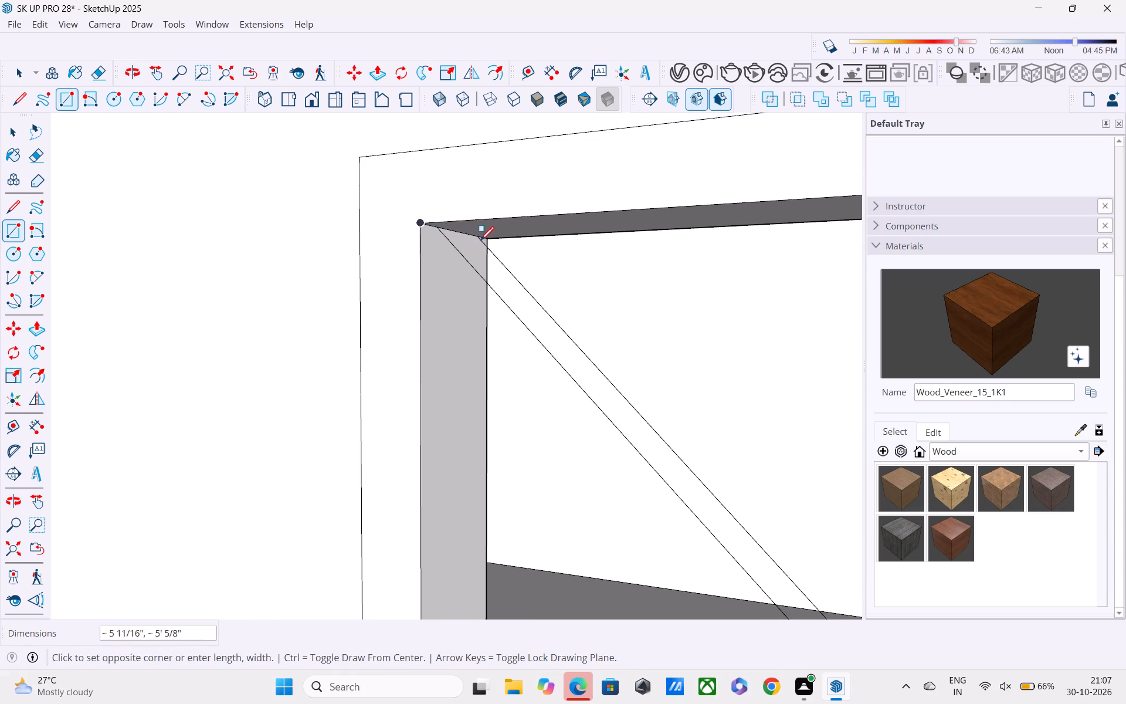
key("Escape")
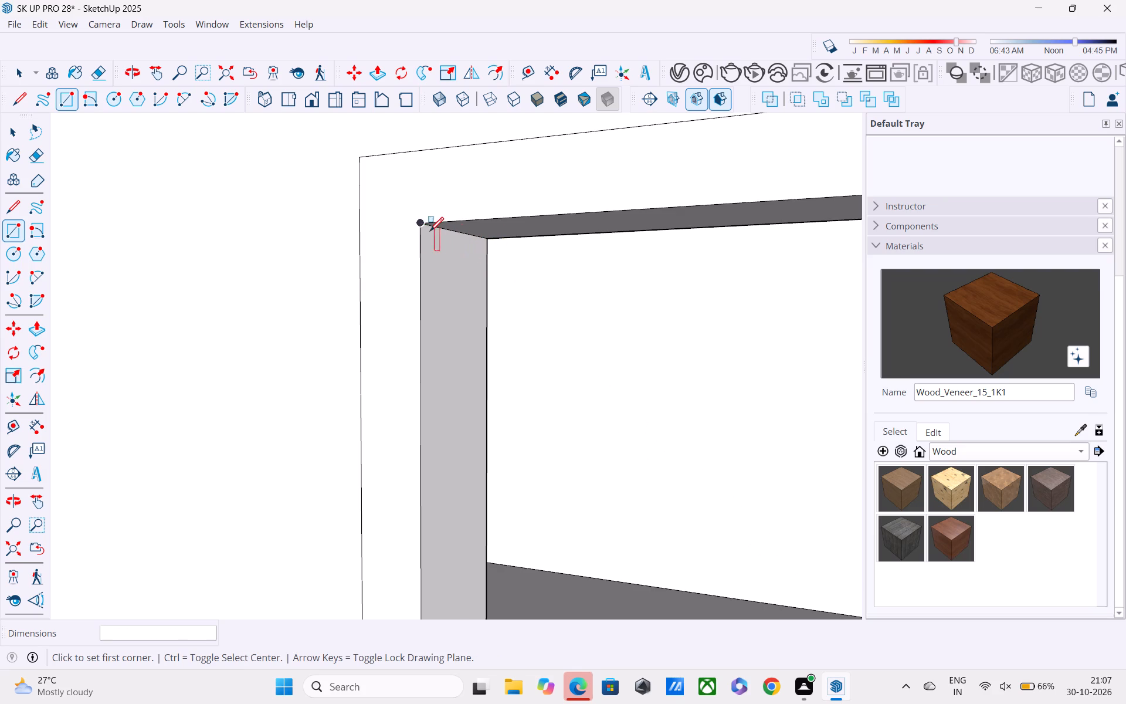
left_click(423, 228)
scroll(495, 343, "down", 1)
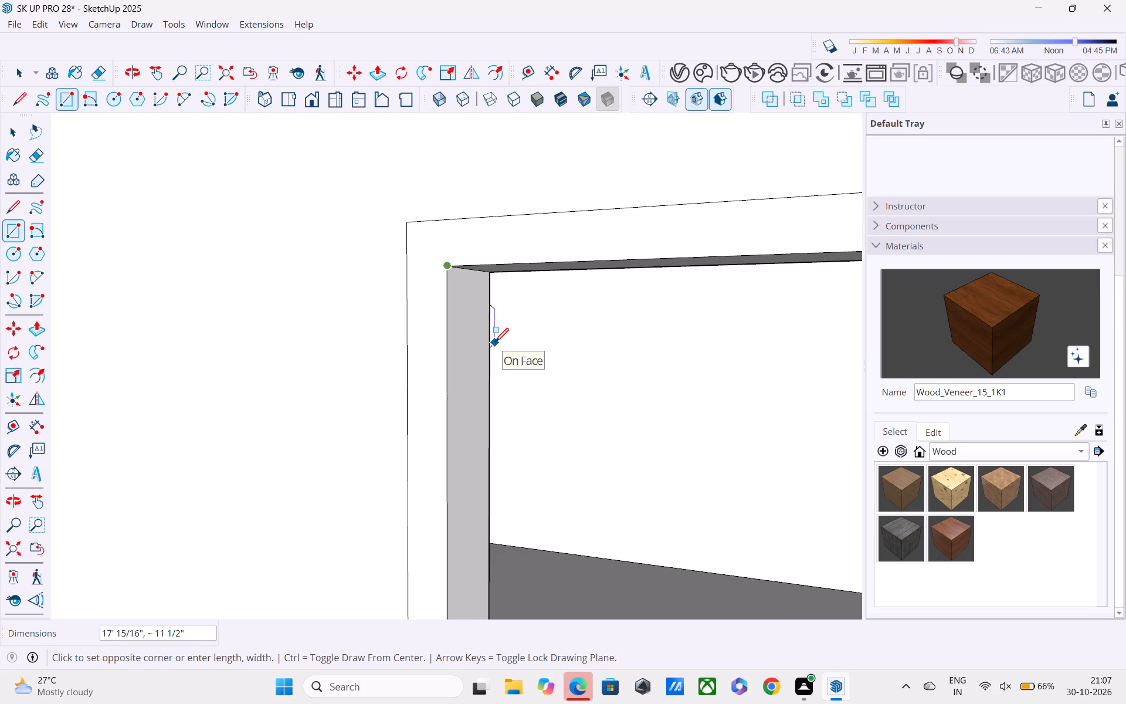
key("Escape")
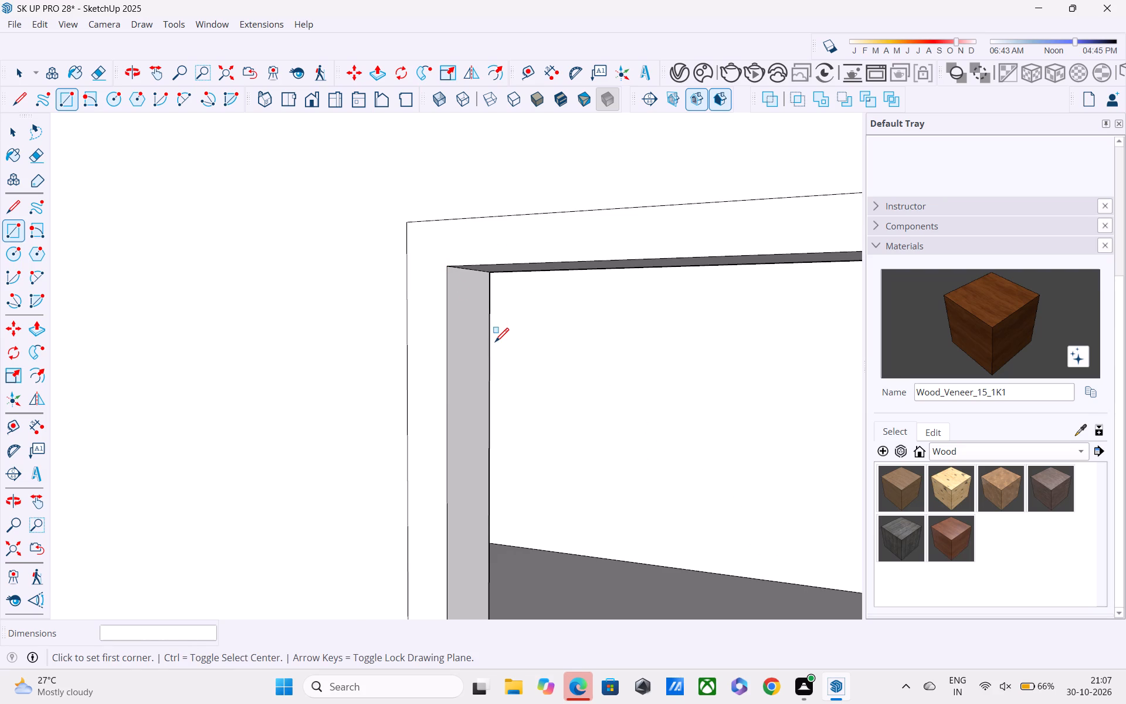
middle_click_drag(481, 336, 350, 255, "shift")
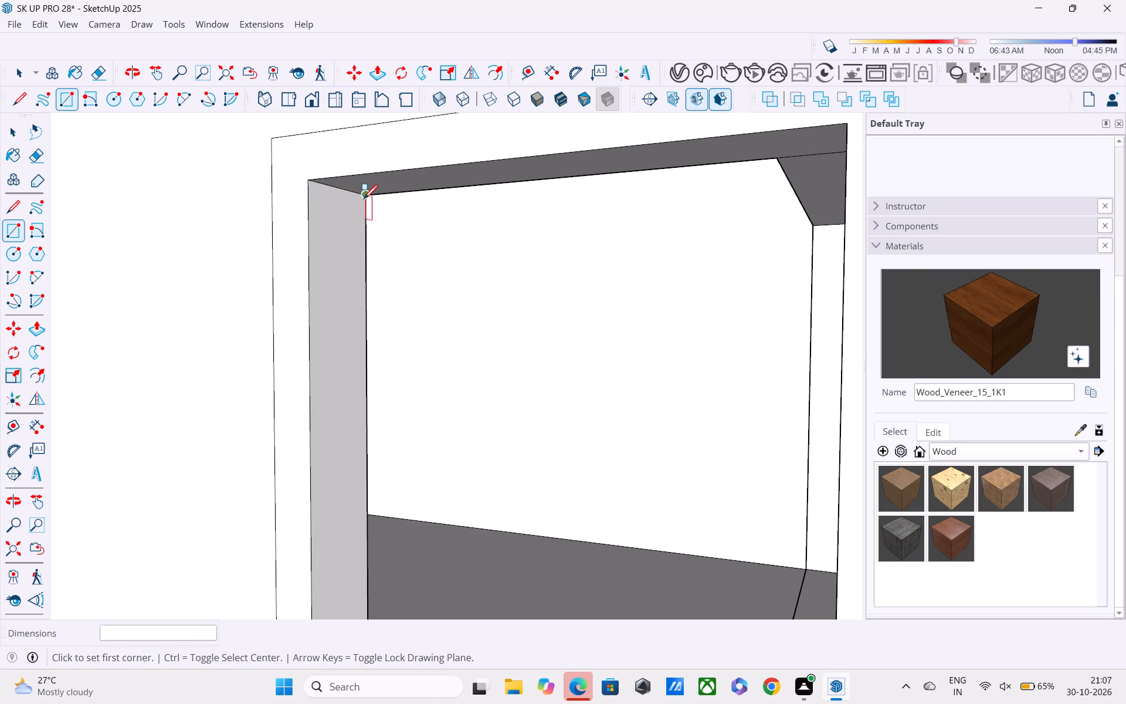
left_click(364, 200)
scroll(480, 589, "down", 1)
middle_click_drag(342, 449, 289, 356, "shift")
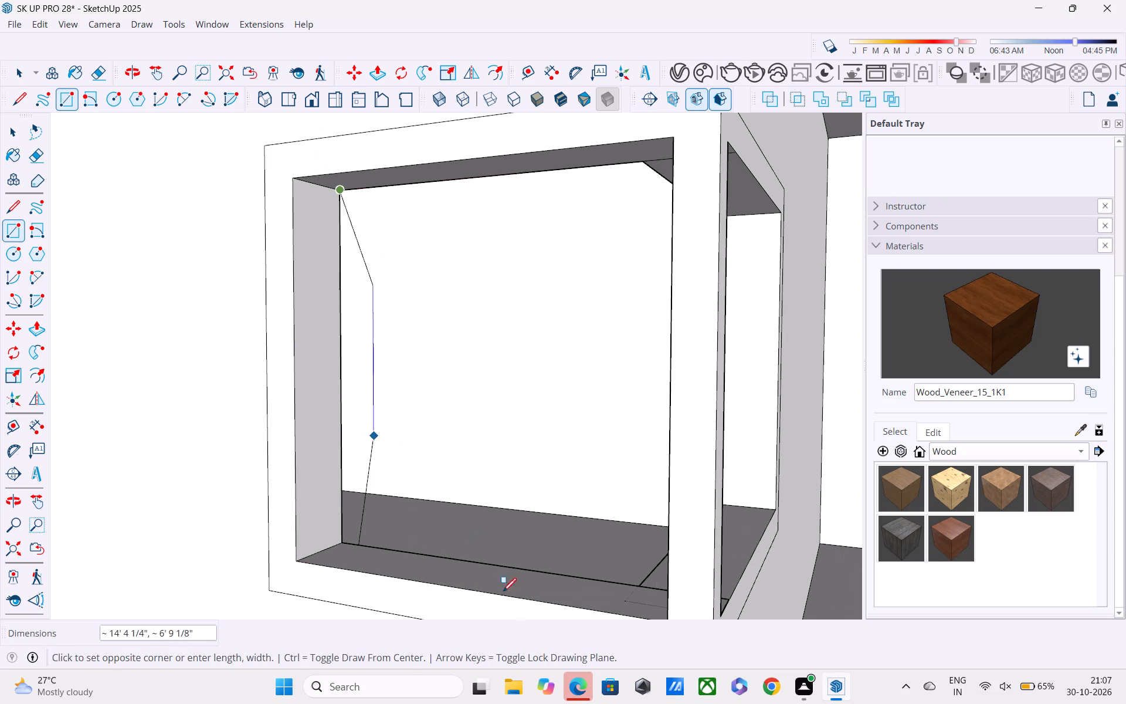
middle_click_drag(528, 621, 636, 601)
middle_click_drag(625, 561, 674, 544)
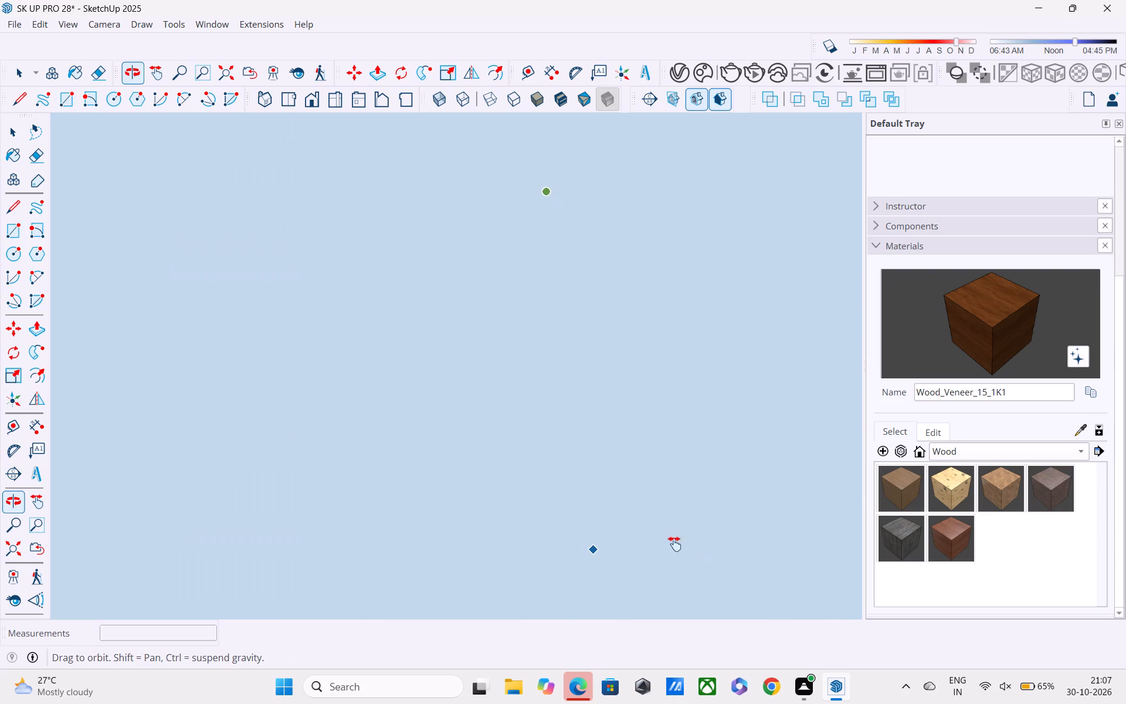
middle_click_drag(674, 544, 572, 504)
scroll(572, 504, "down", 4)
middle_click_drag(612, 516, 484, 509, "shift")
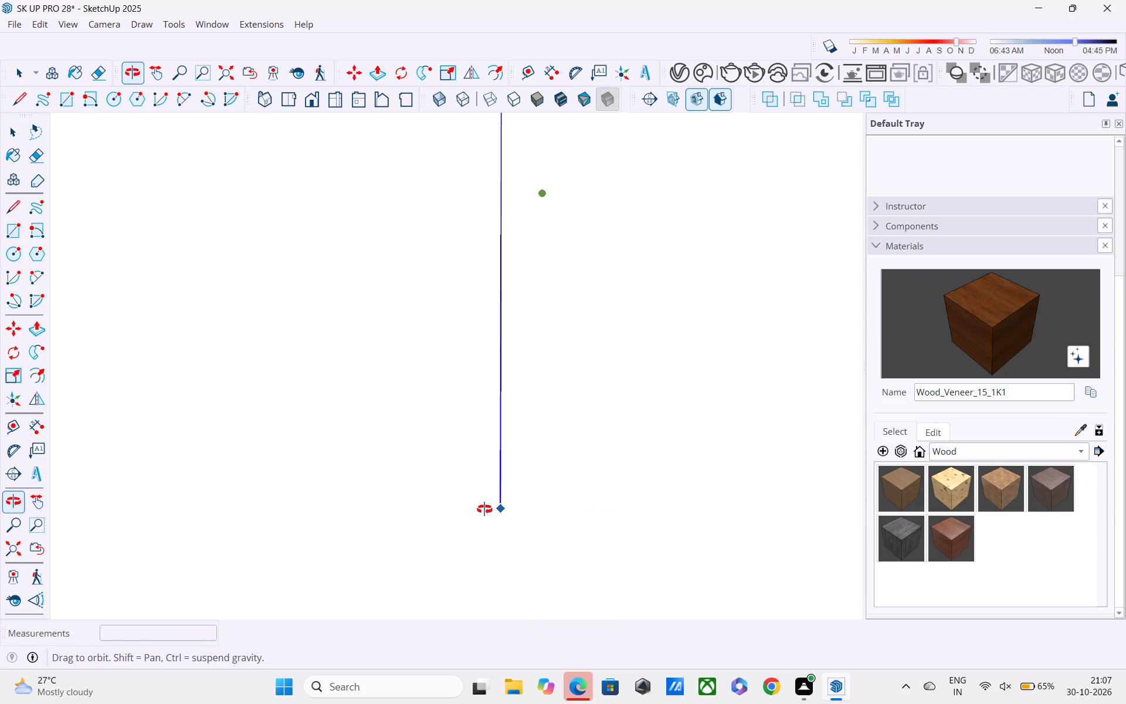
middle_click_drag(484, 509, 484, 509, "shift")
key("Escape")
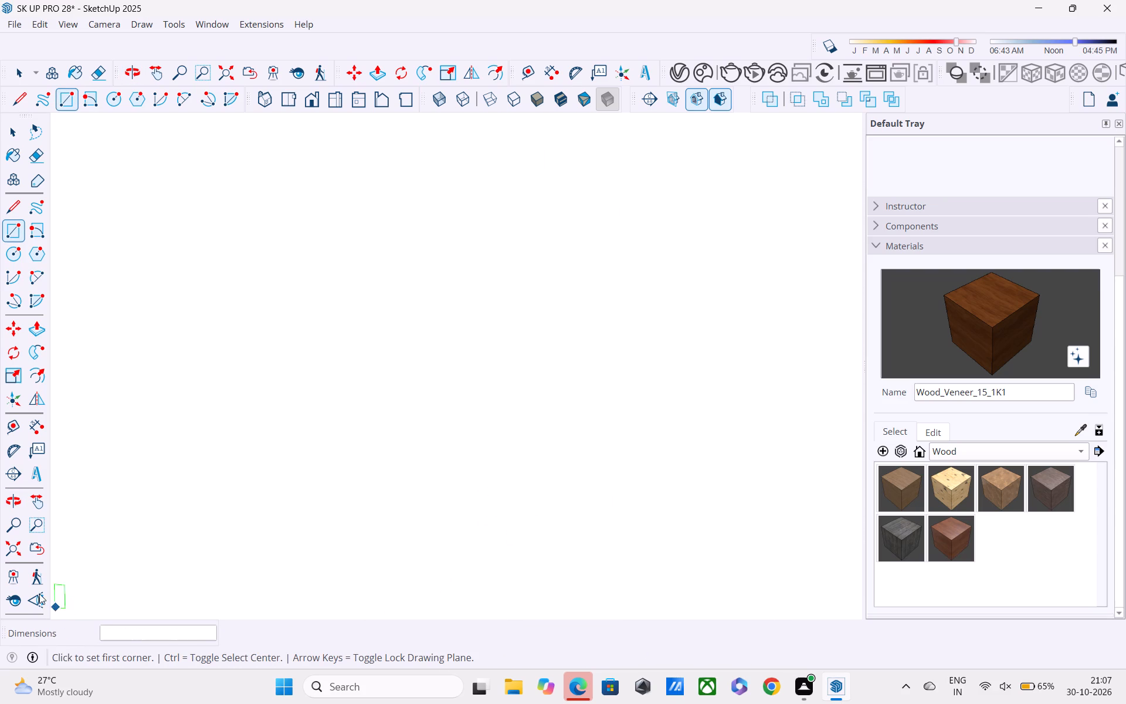
Draw a rectangular pane about 3' 7 1/2" by 3' 6 3/16" inset in the street-side opening of the corner window.
left_click(7, 554)
scroll(536, 383, "up", 4)
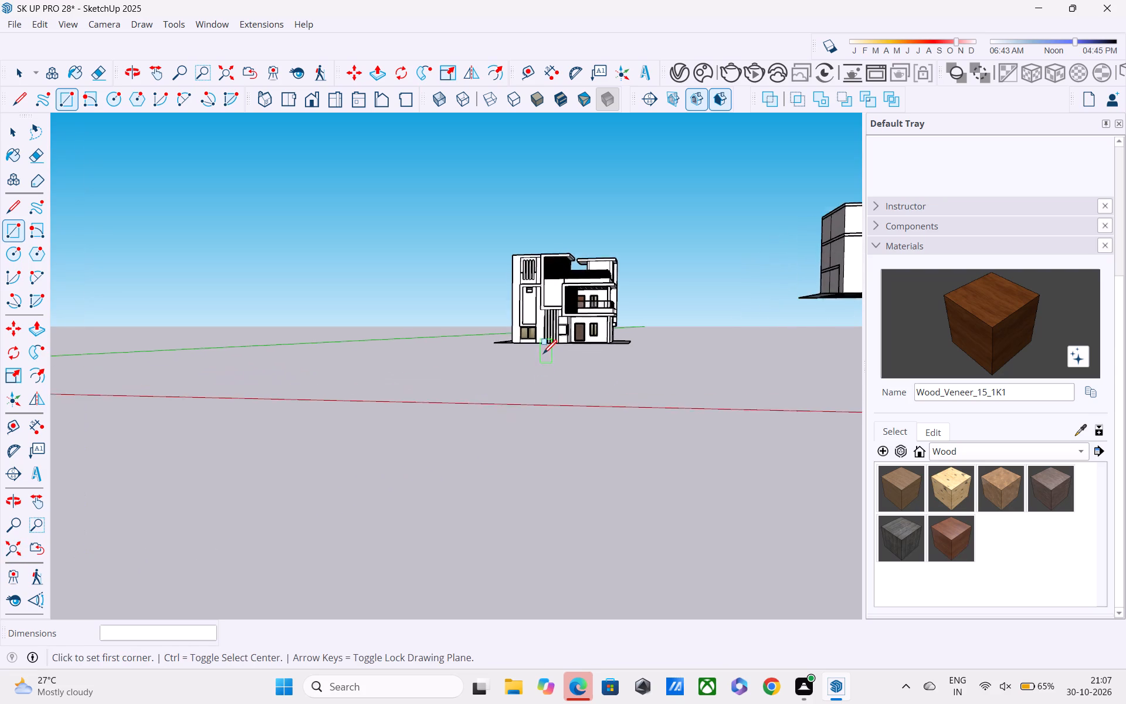
scroll(544, 350, "up", 8)
scroll(591, 333, "up", 4)
middle_click_drag(584, 342, 465, 391)
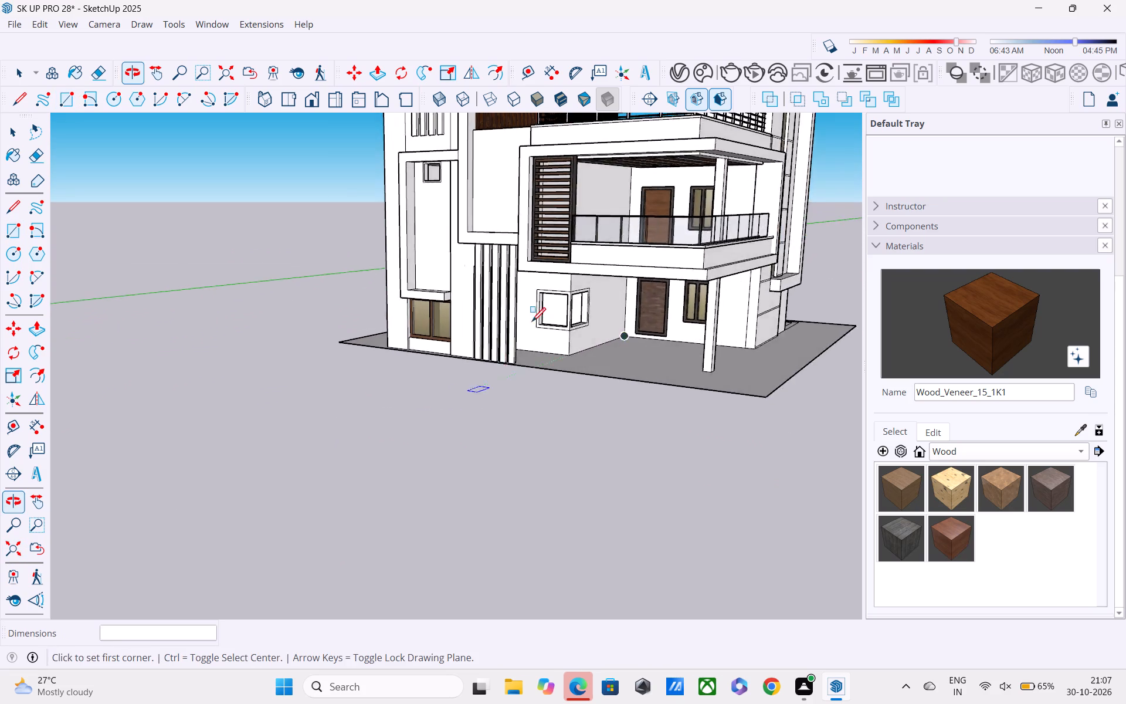
scroll(532, 323, "up", 8)
scroll(598, 174, "up", 2)
scroll(609, 314, "up", 4)
middle_click_drag(584, 303, 529, 246)
scroll(545, 262, "up", 9)
middle_click_drag(547, 266, 499, 251)
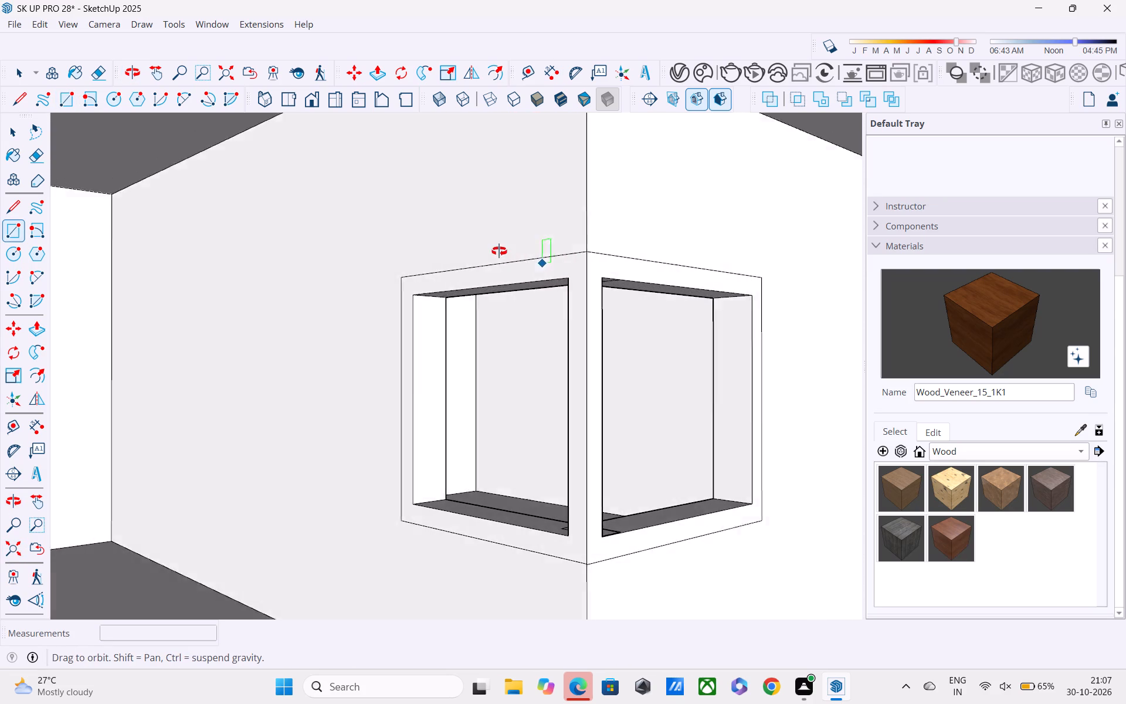
middle_click_drag(499, 251, 134, 266)
middle_click_drag(437, 235, 422, 182)
scroll(419, 184, "up", 4)
scroll(422, 255, "up", 3)
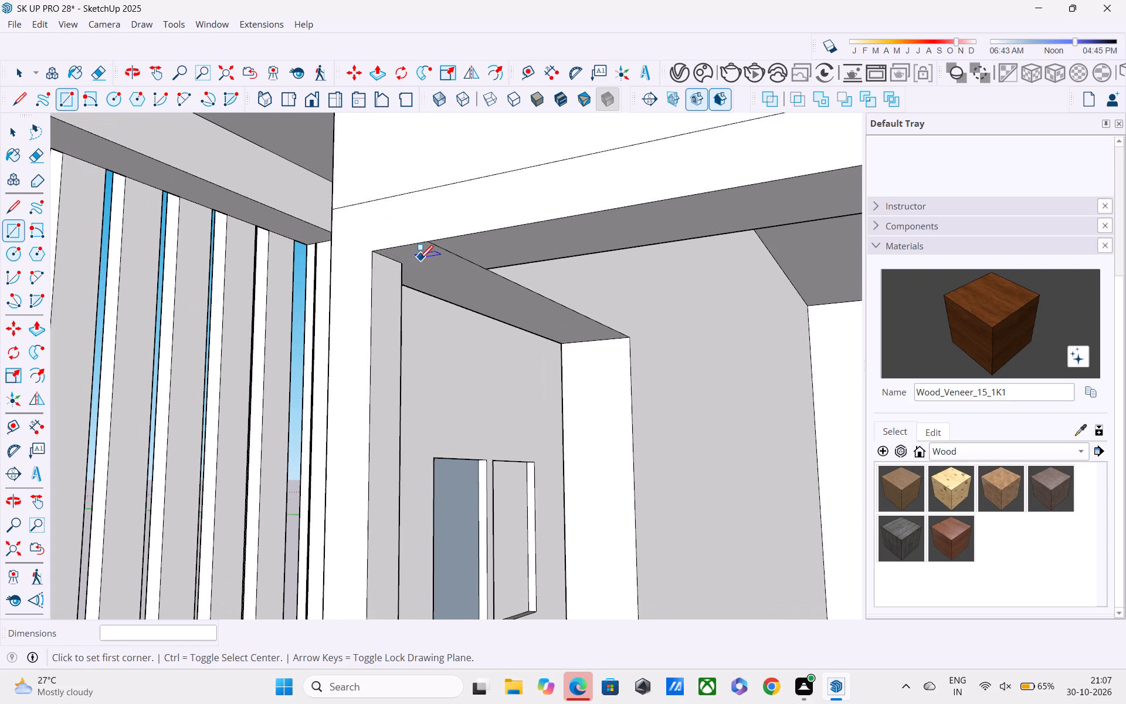
left_click(403, 266)
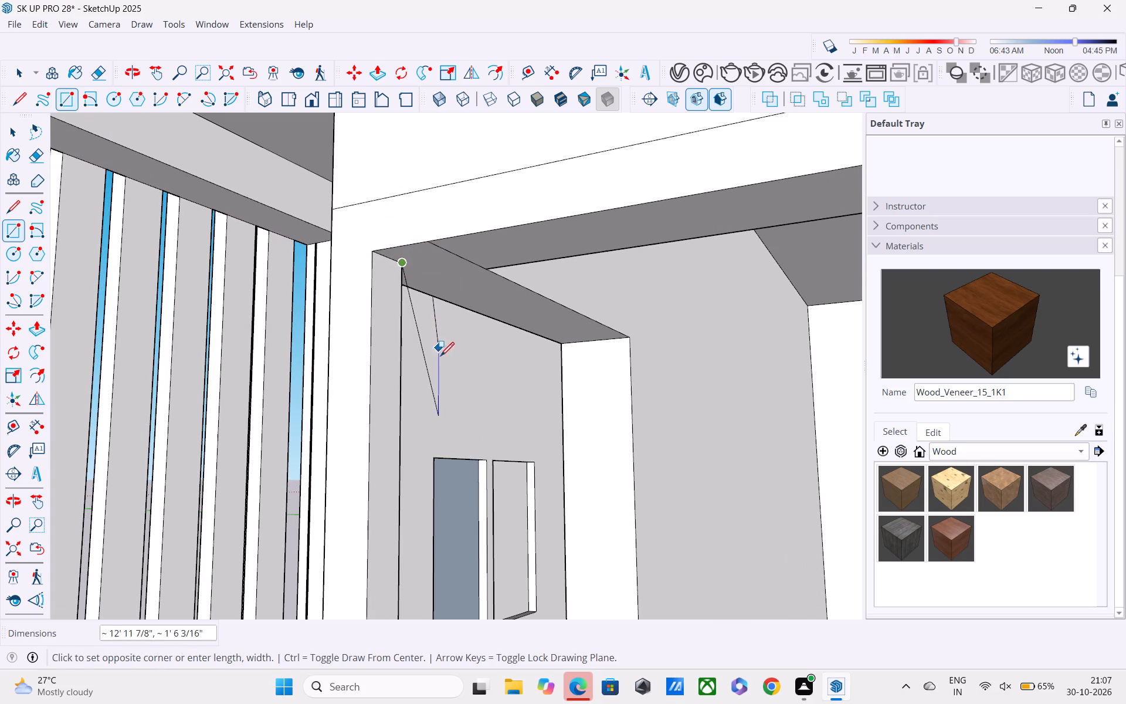
middle_click_drag(439, 353, 411, 245, "shift")
middle_click_drag(492, 385, 495, 401)
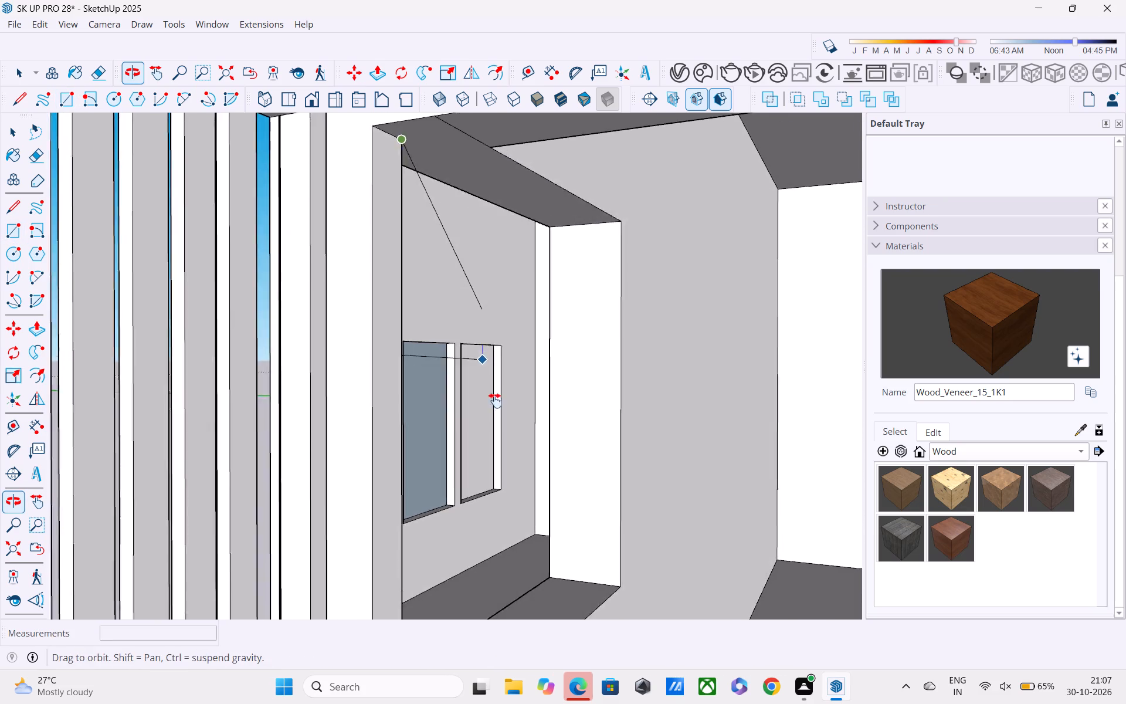
middle_click_drag(495, 401, 477, 359)
scroll(497, 394, "up", 3)
middle_click_drag(502, 374, 525, 428)
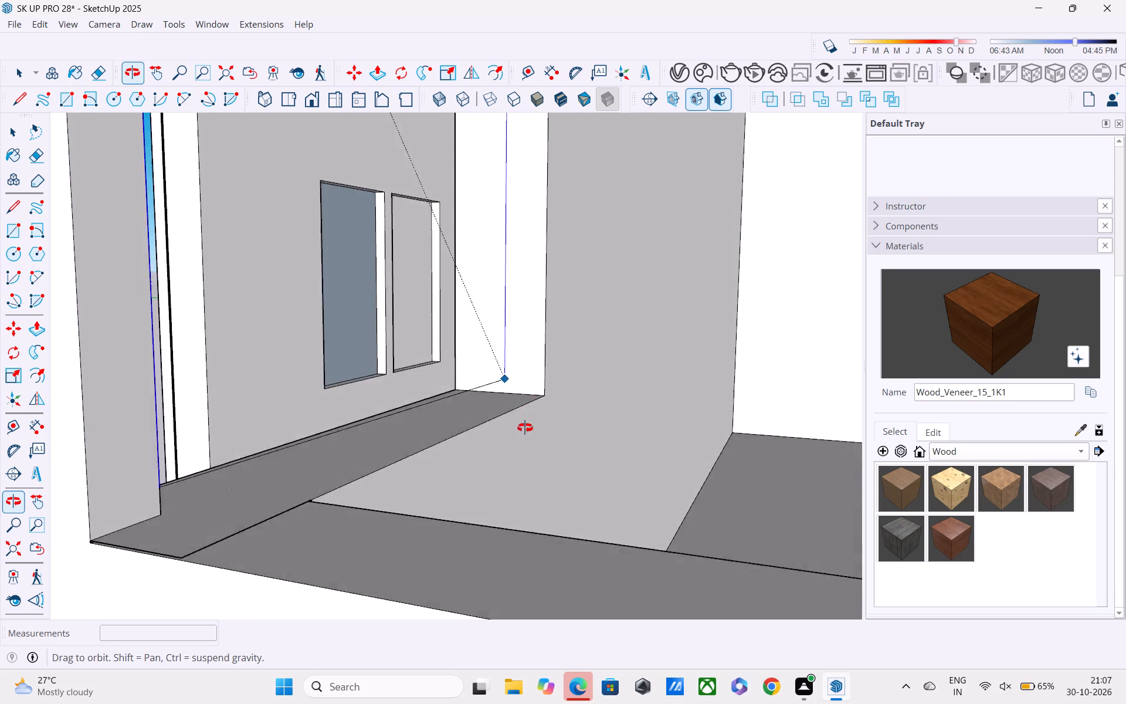
middle_click_drag(525, 428, 526, 429)
scroll(501, 377, "up", 4)
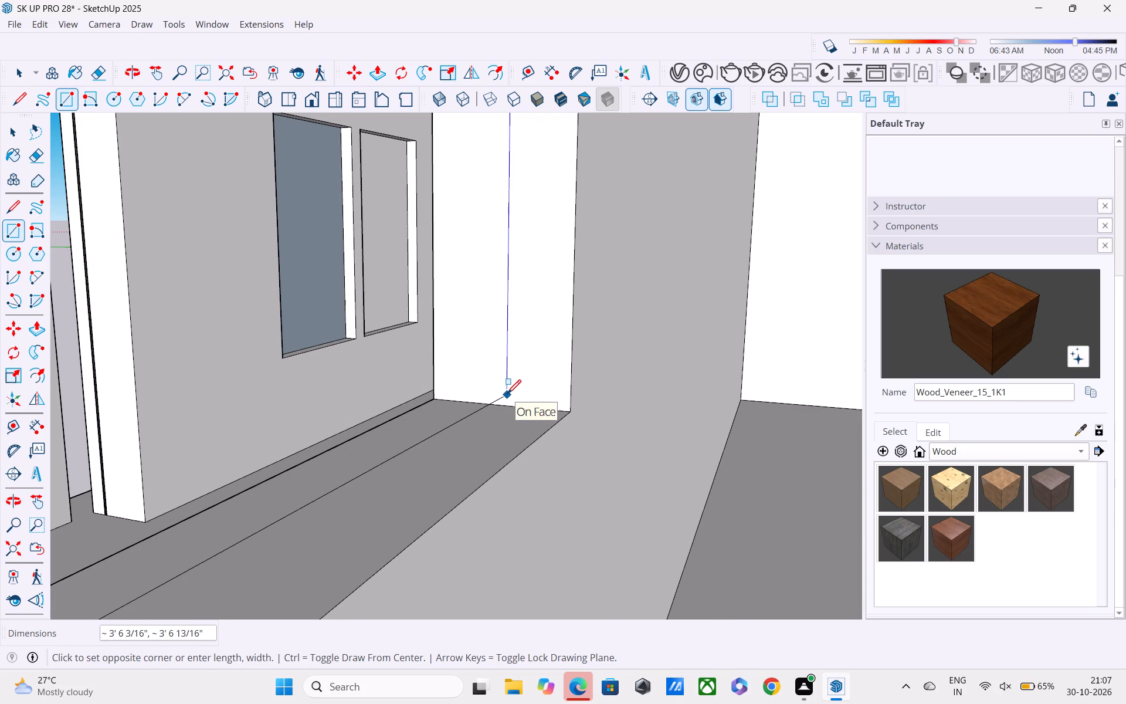
scroll(507, 395, "up", 3)
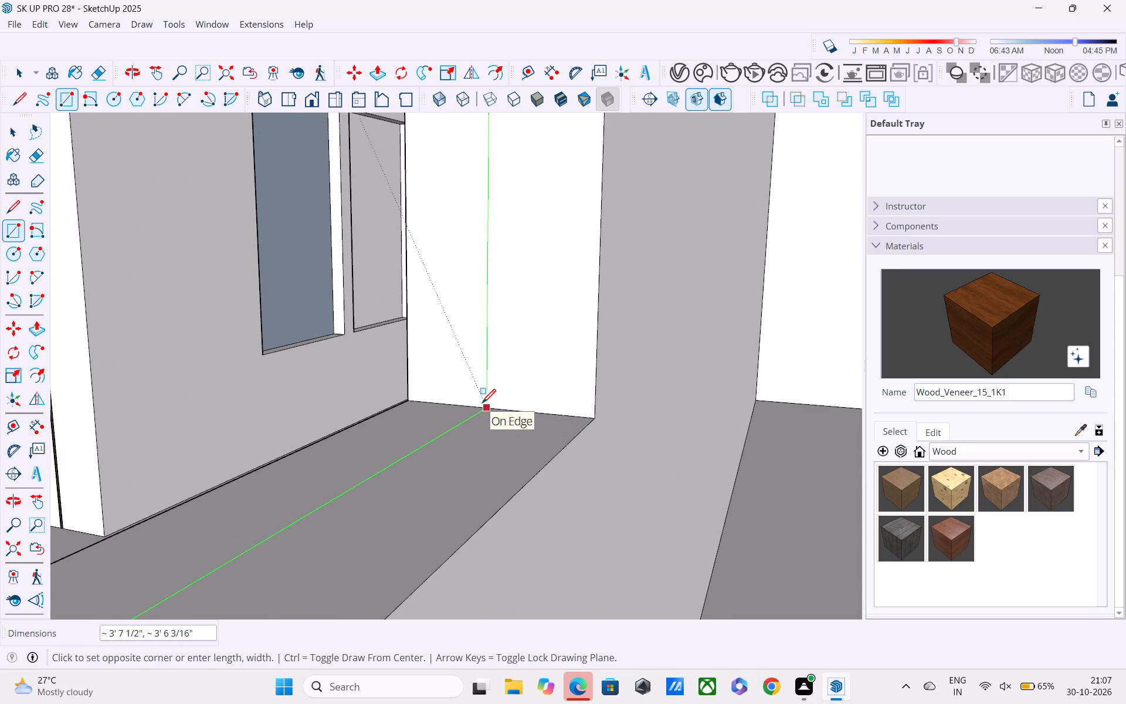
left_click(482, 404)
Draw a second rectangular pane about 4' 1 13/16" by 3' 6 7/8" inset in the entrance-side opening, from sill to lintel.
scroll(482, 404, "down", 12)
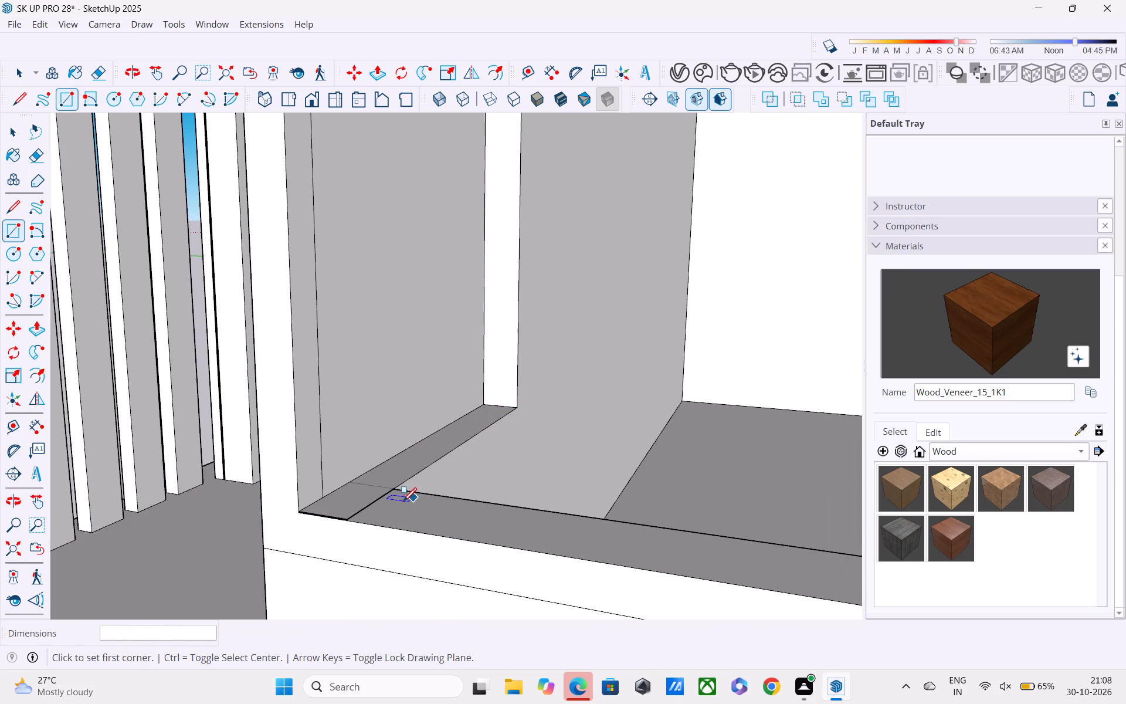
left_click(328, 492)
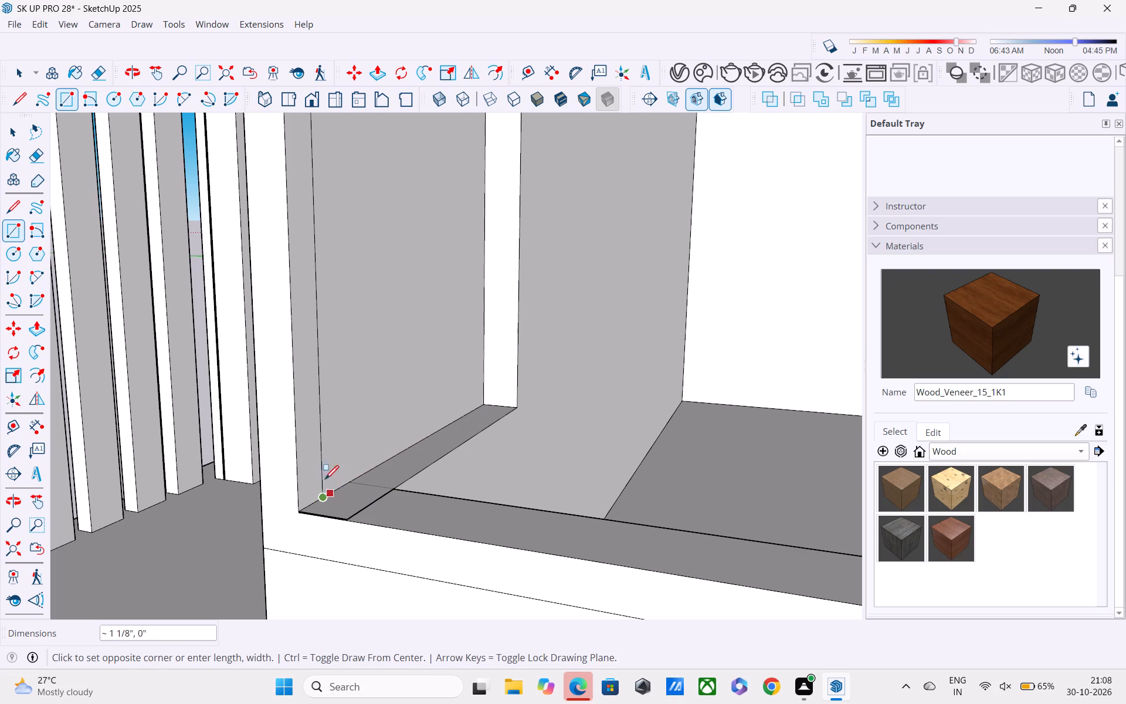
middle_click_drag(315, 417, 334, 510, "shift")
middle_click_drag(438, 595, 369, 562, "shift")
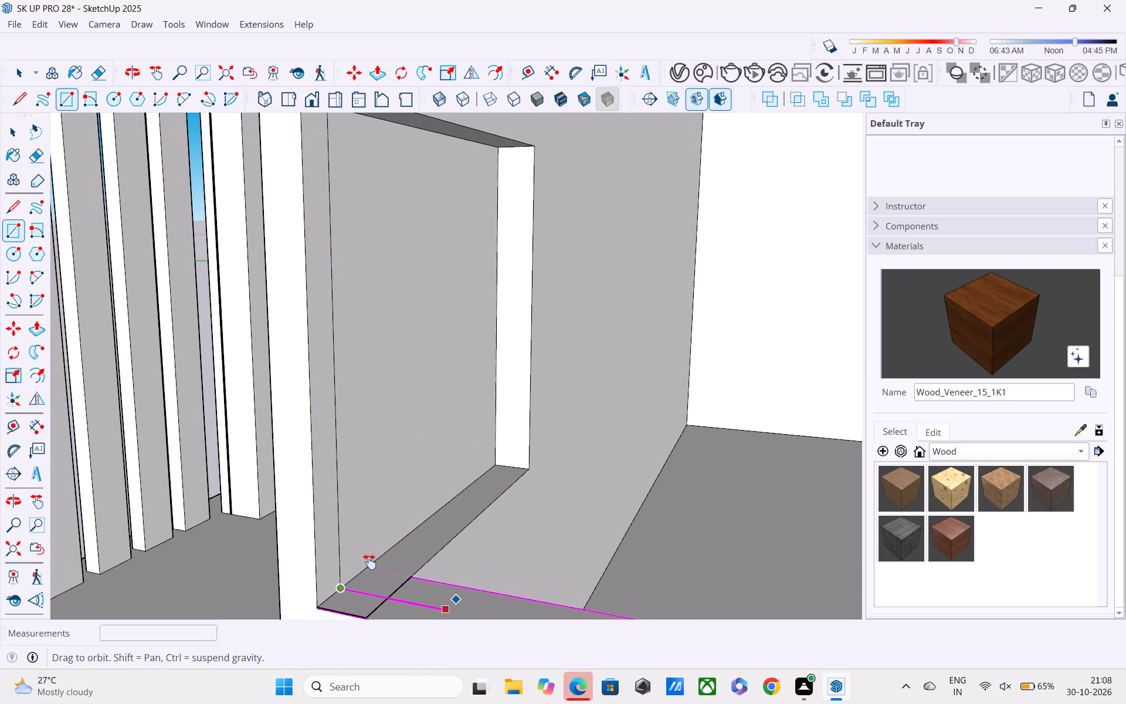
middle_click_drag(369, 562, 225, 478, "shift")
scroll(226, 479, "down", 3)
middle_click_drag(342, 528, 636, 525)
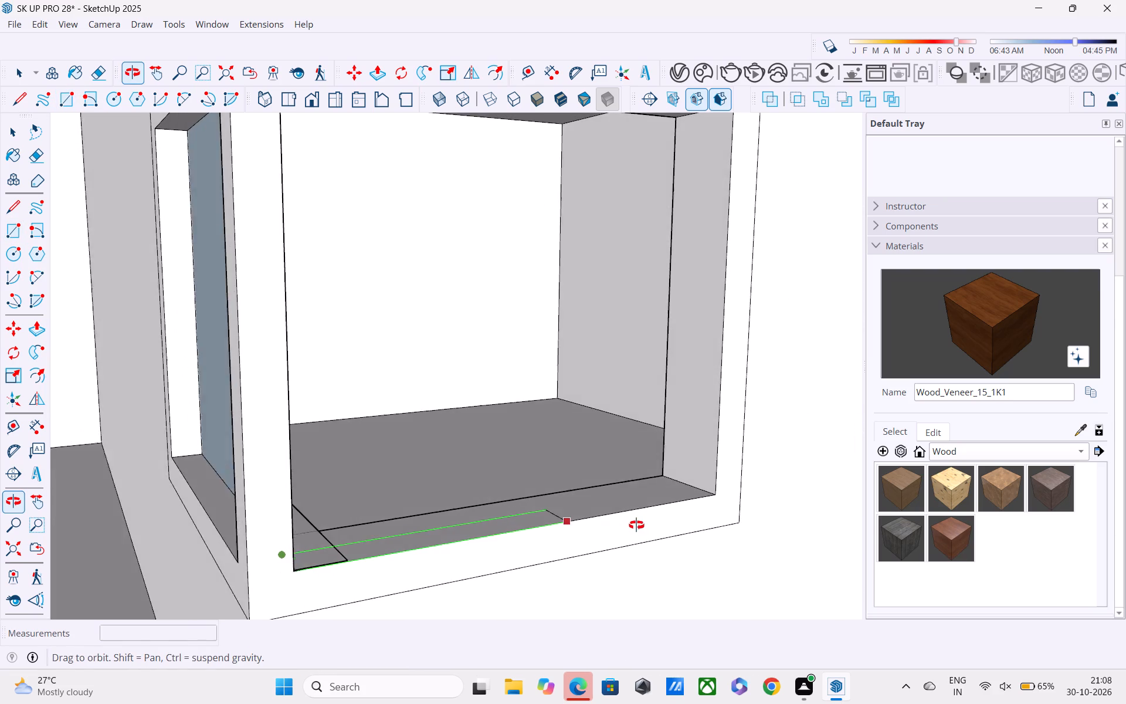
middle_click_drag(636, 525, 644, 522)
middle_click_drag(673, 374, 681, 524, "shift")
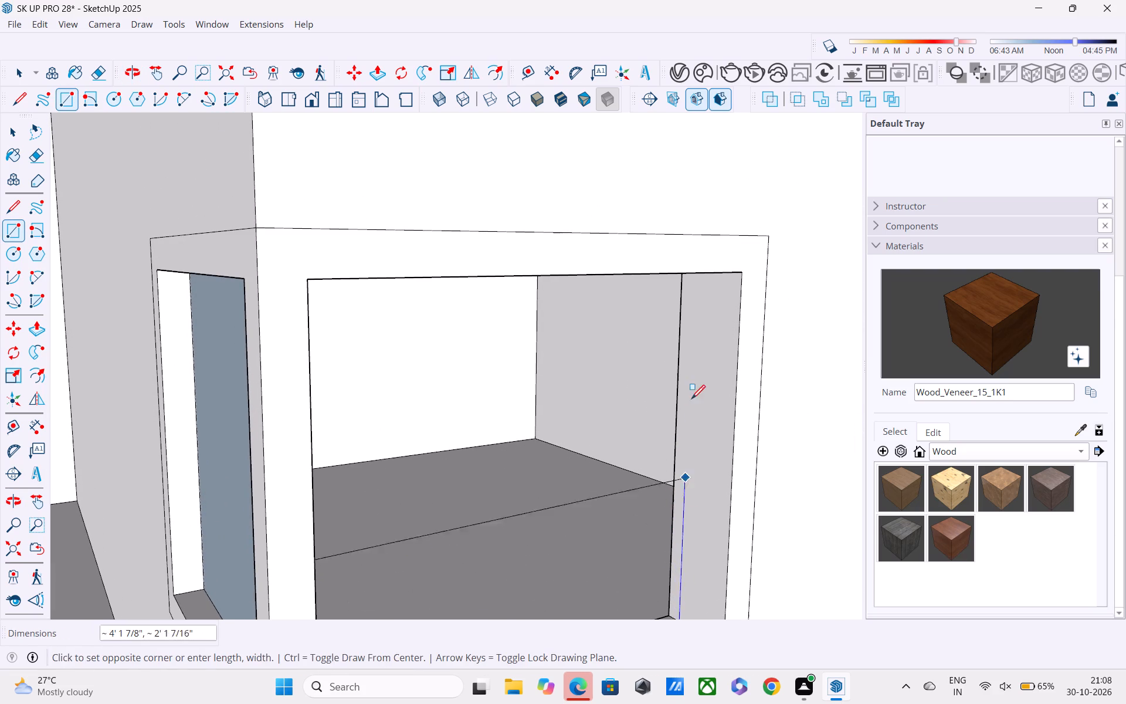
middle_click_drag(694, 330, 708, 238)
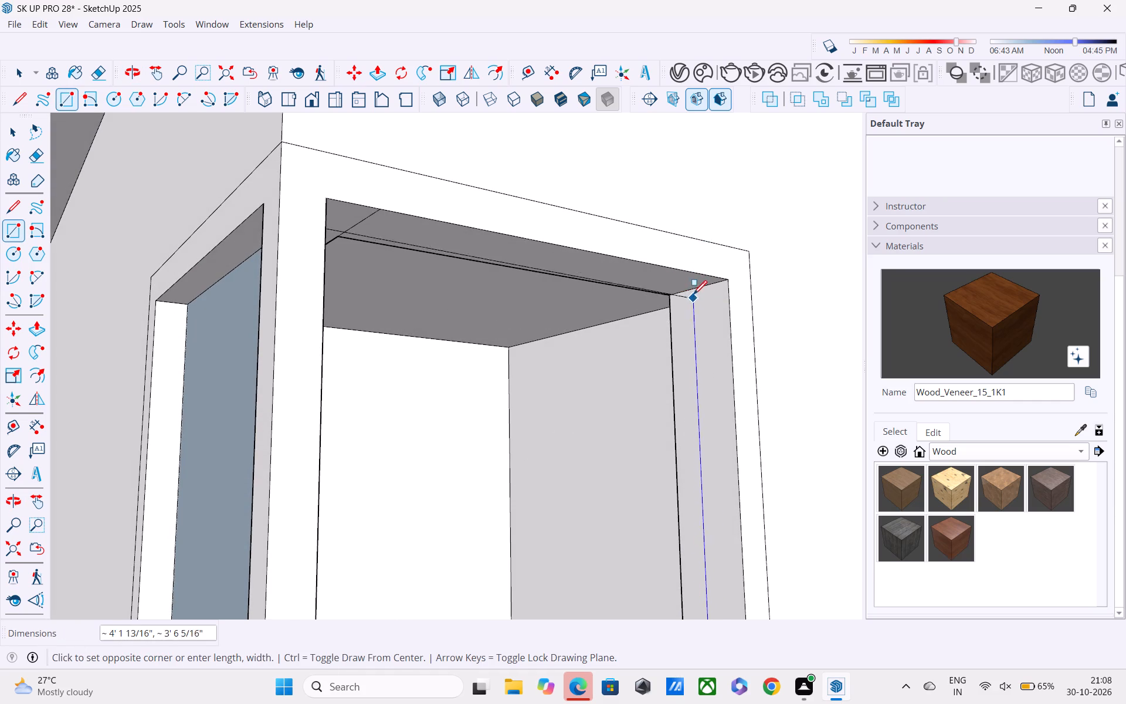
scroll(704, 309, "up", 2)
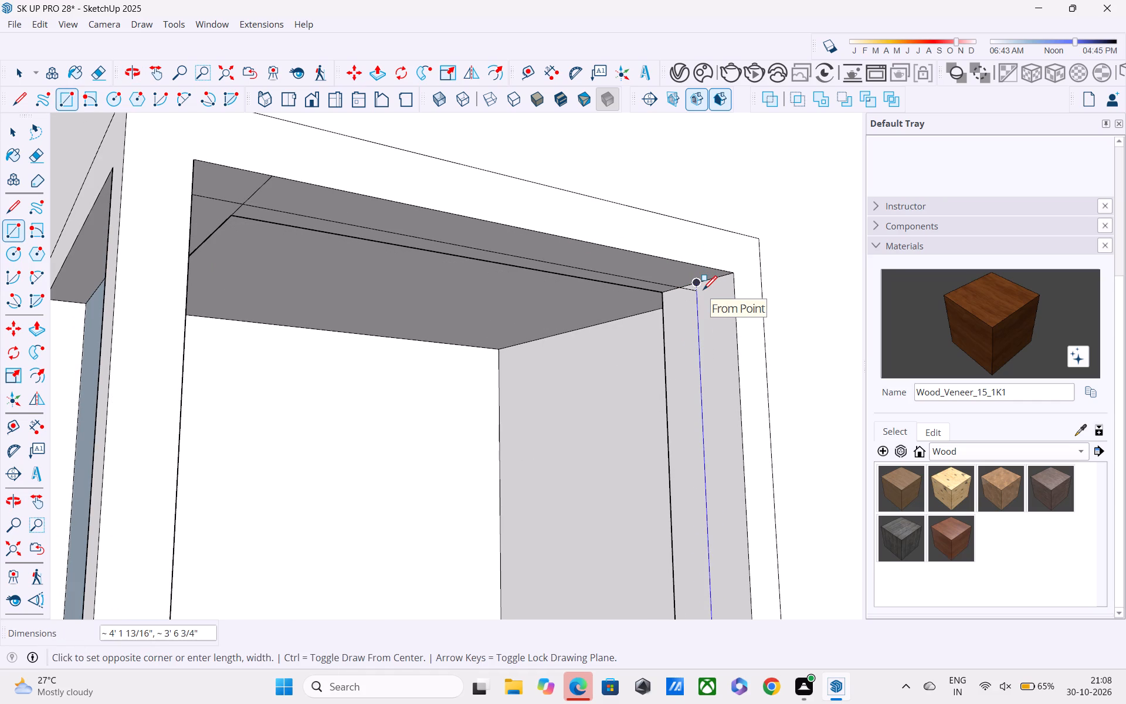
scroll(703, 291, "up", 2)
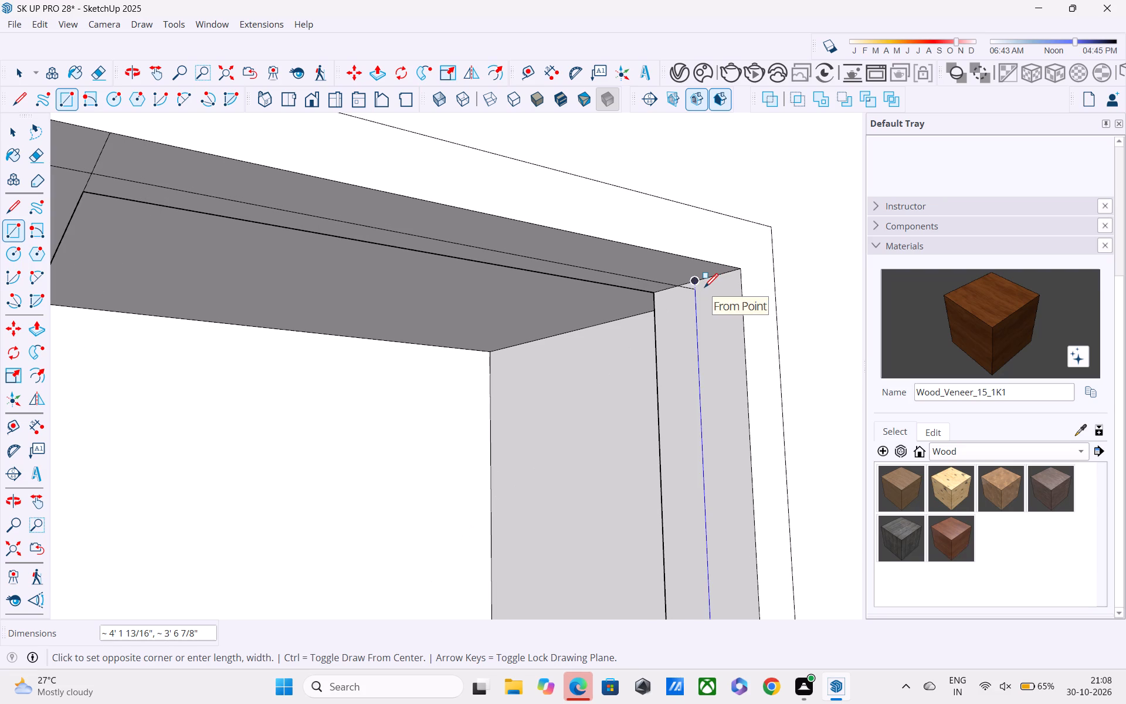
left_click(705, 289)
Select the entrance-side pane and scale its top edge slightly upward toward the lintel.
scroll(705, 289, "down", 6)
middle_click_drag(703, 304, 576, 334)
key("space")
left_click(573, 329)
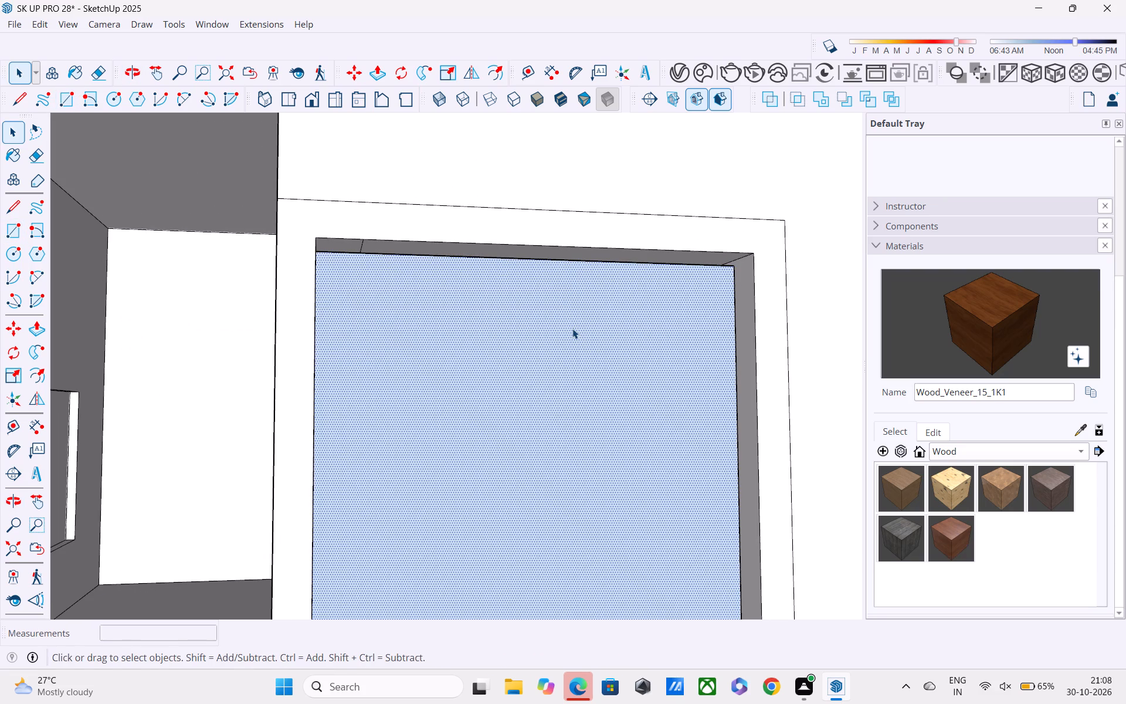
key("s")
scroll(561, 269, "up", 2)
left_click_drag(535, 259, 535, 258)
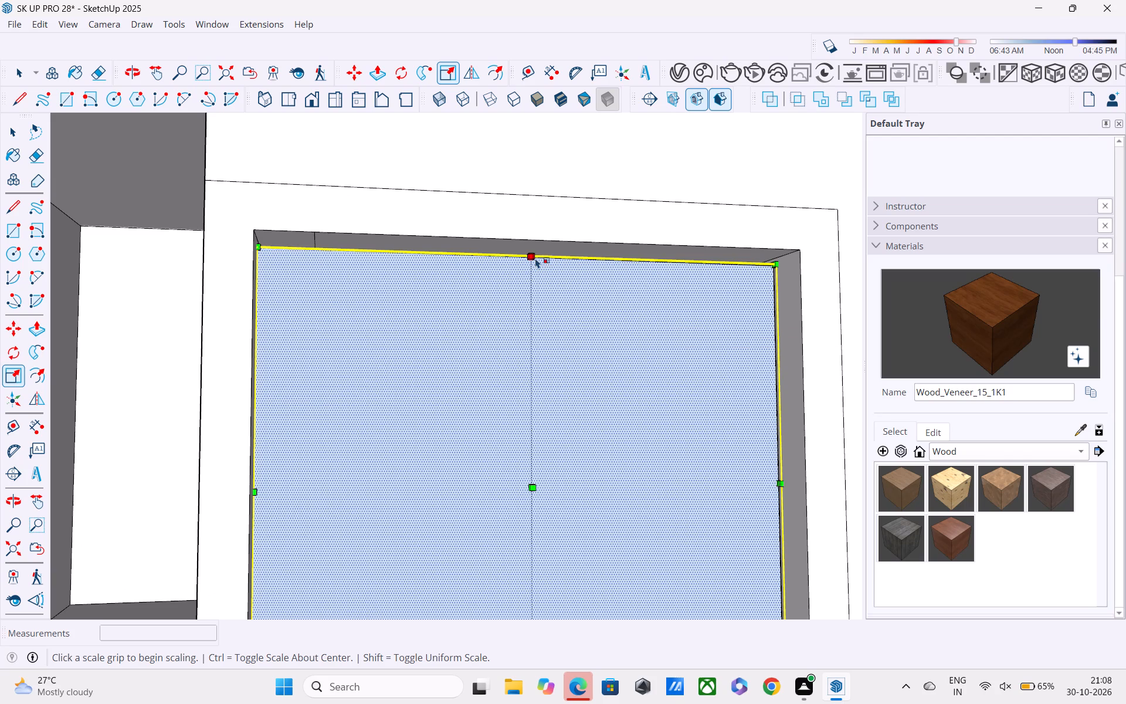
left_click_drag(535, 258, 533, 253)
Paint both corner window panes with the Glass_Mirror_1 material from the Glass collection.
scroll(533, 253, "down", 2)
middle_click_drag(527, 279, 657, 315)
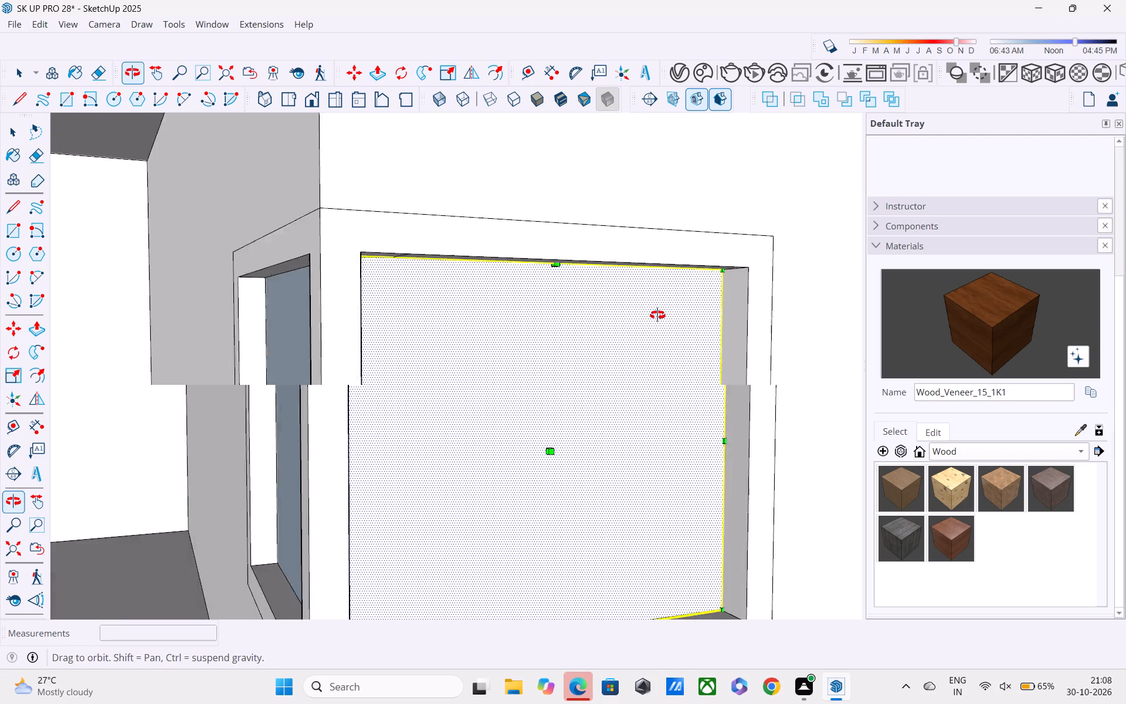
middle_click_drag(657, 315, 751, 315)
key("space")
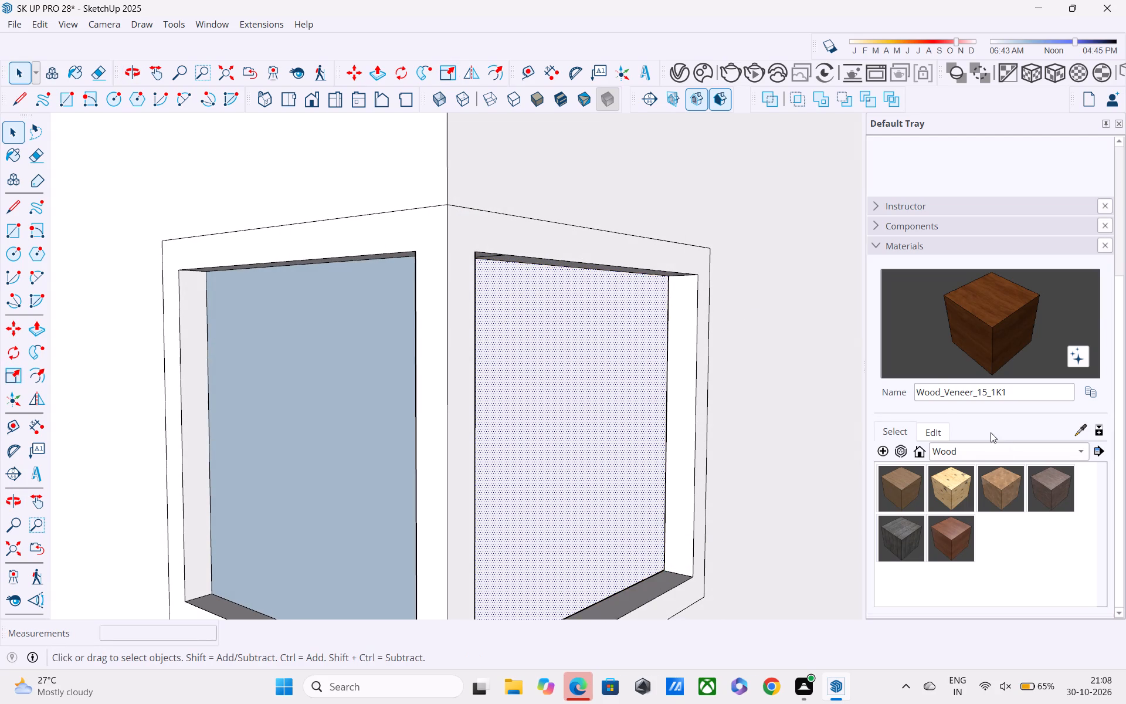
left_click(989, 449)
left_click(947, 324)
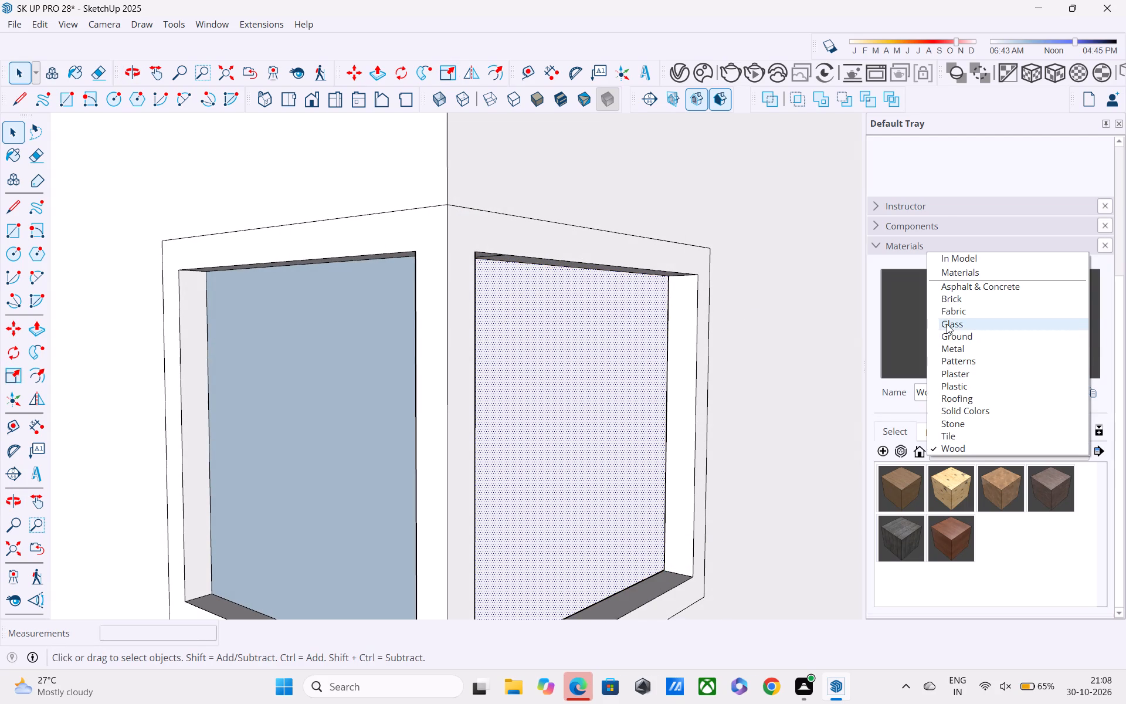
left_click(949, 484)
left_click(568, 463)
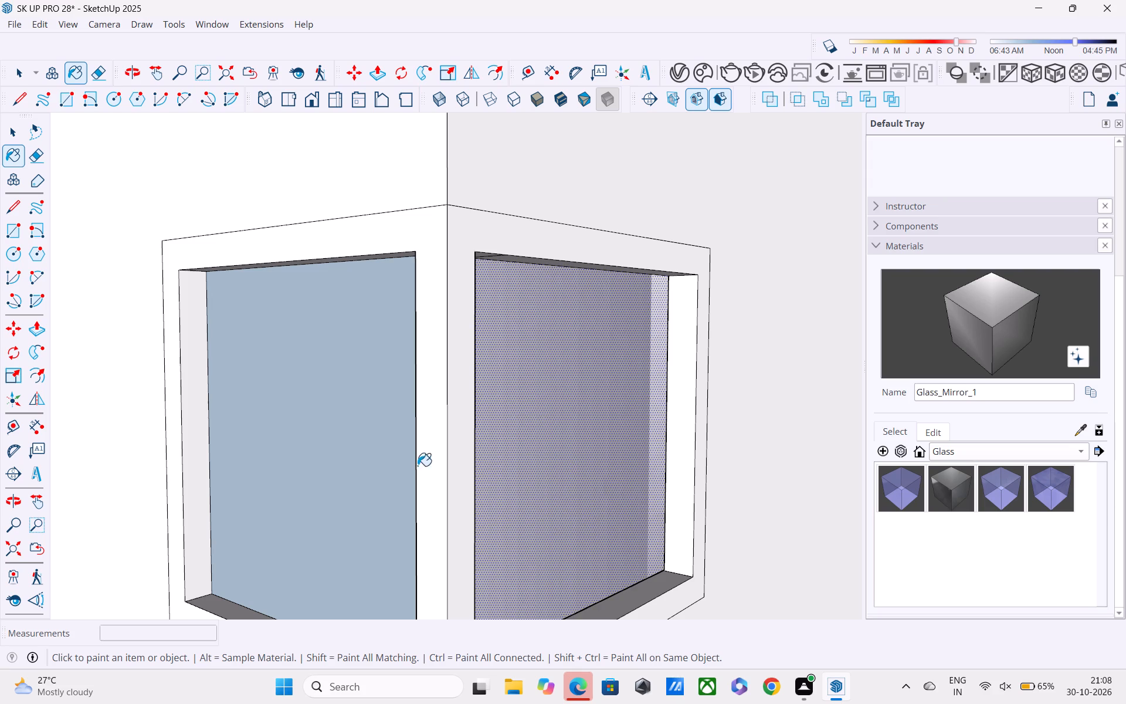
left_click(395, 452)
scroll(551, 578, "down", 2)
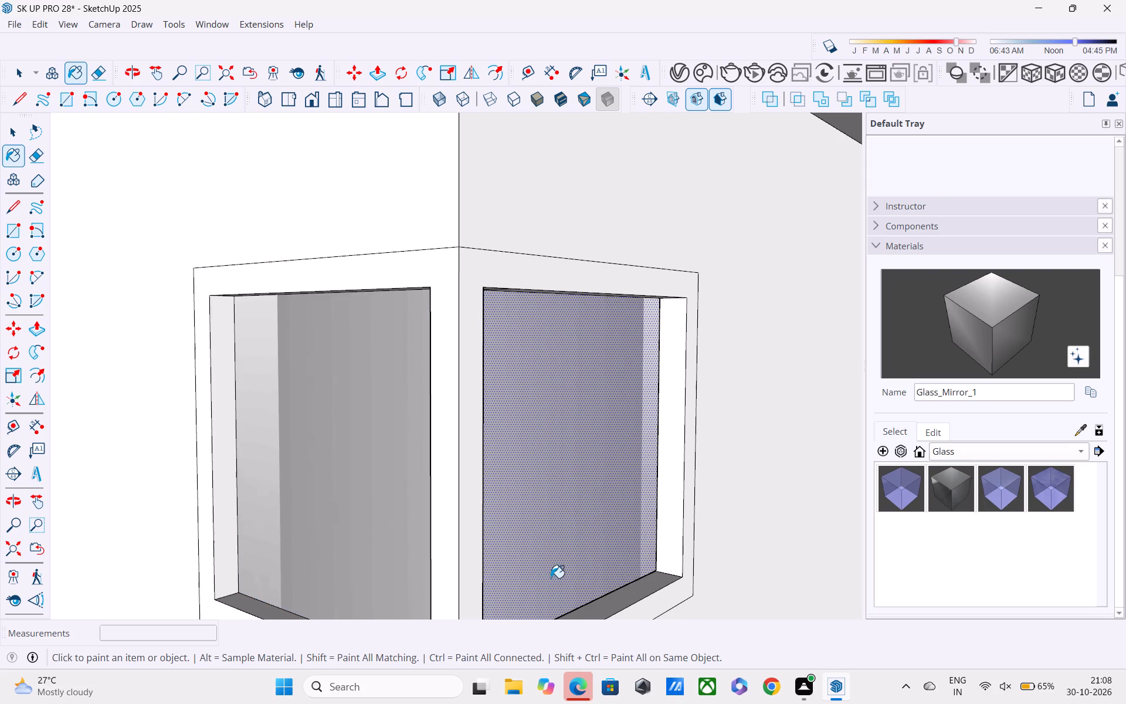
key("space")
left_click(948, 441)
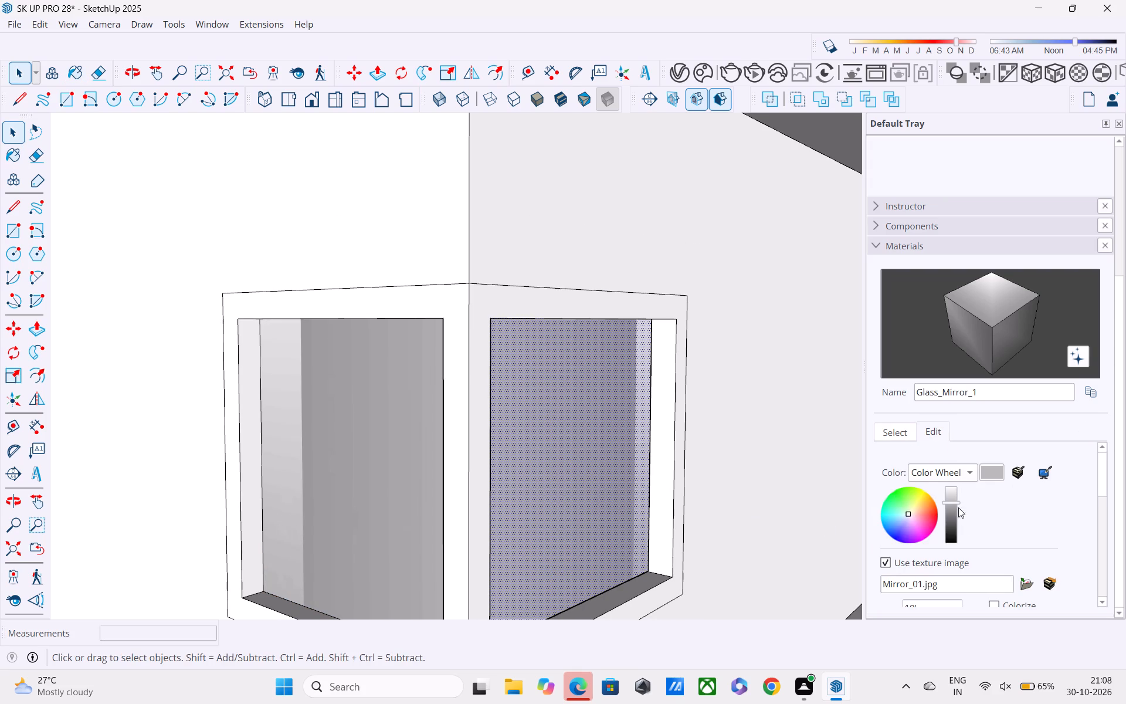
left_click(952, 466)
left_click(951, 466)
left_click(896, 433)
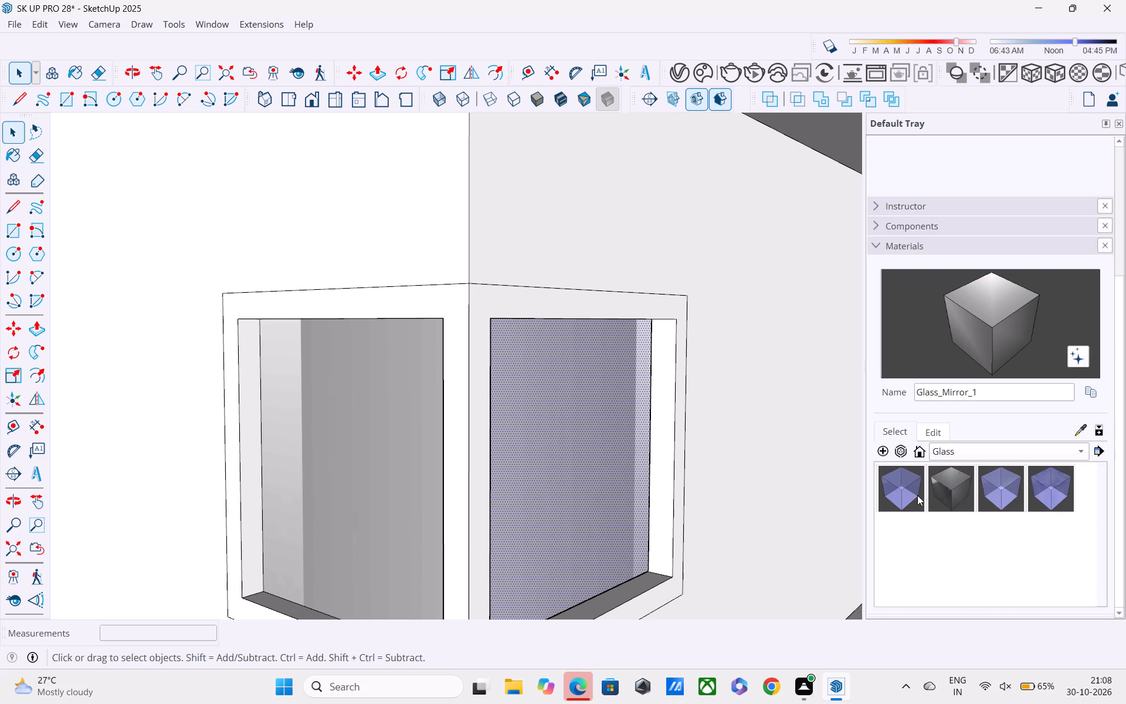
Paint the outer frame faces on both sides of the corner window with Wood_Veneer_15_1K1.
left_click(931, 452)
left_click(971, 571)
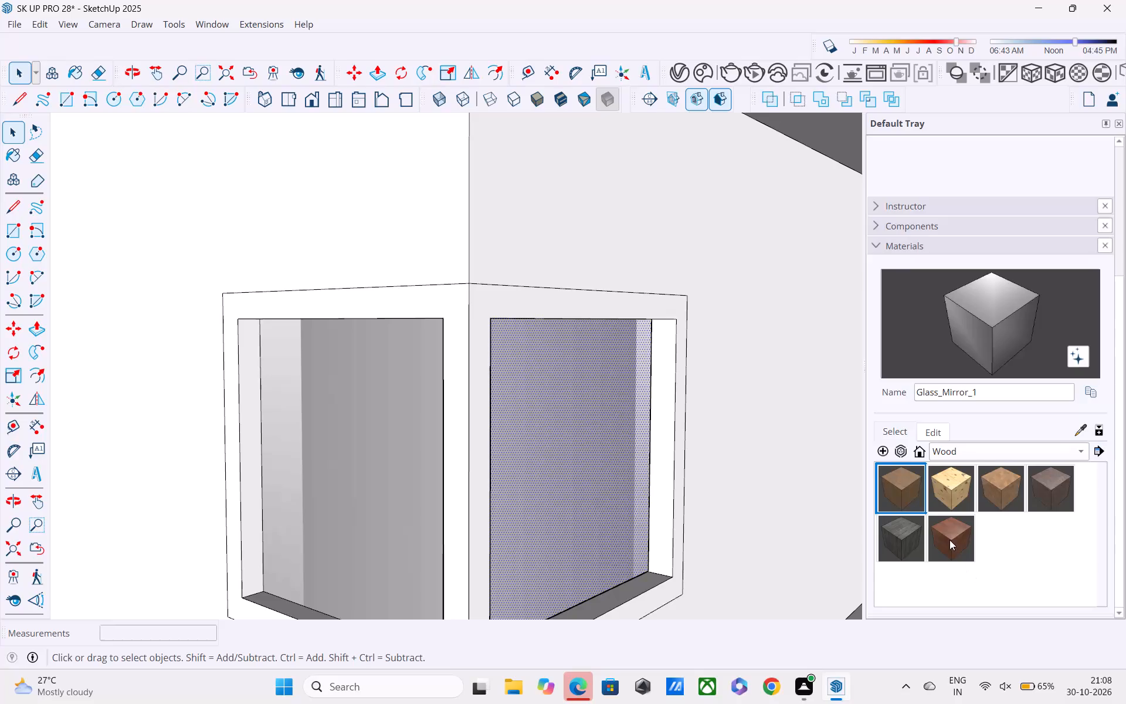
left_click(949, 539)
left_click(466, 310)
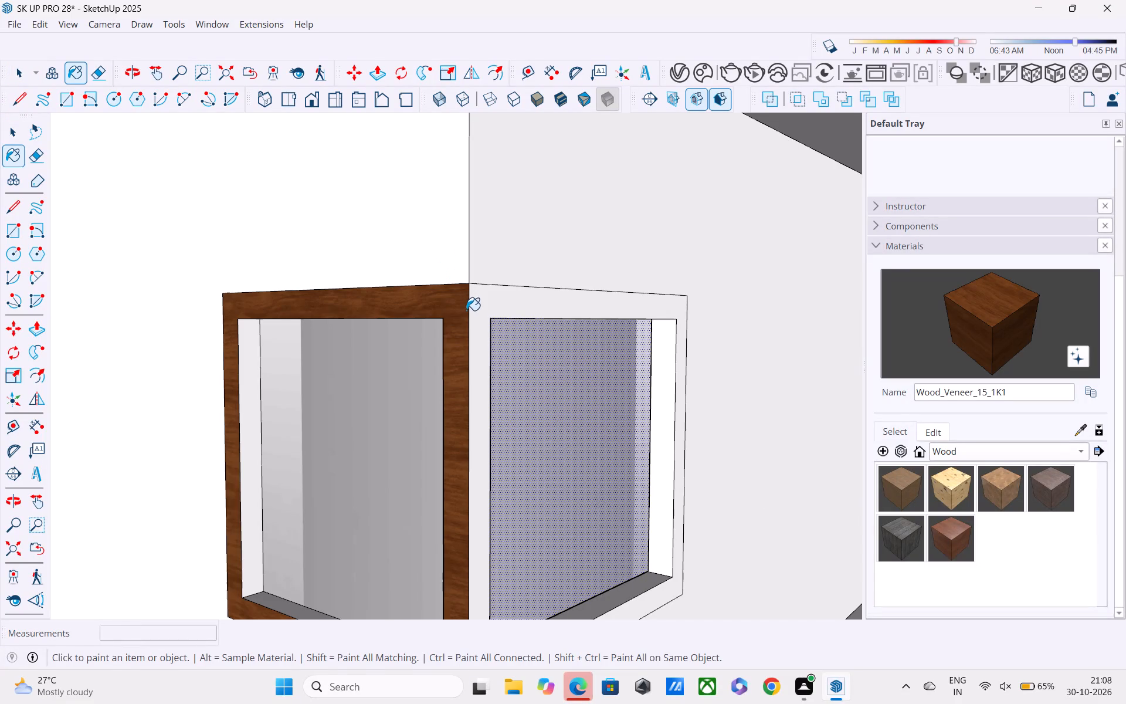
left_click(476, 310)
Paint the jamb at the outer end of the street-side window opening with Wood_Veneer_15_1K1.
middle_click_drag(529, 374, 438, 343)
scroll(471, 358, "down", 2)
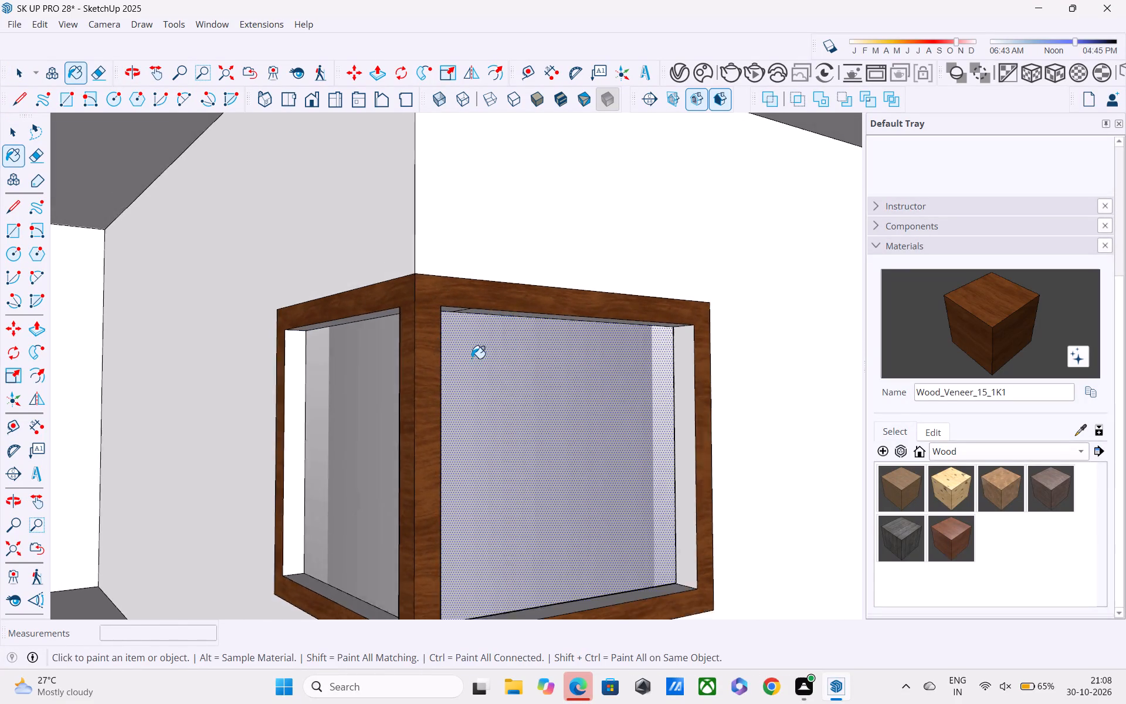
scroll(472, 358, "down", 2)
middle_click_drag(487, 383, 476, 341, "shift")
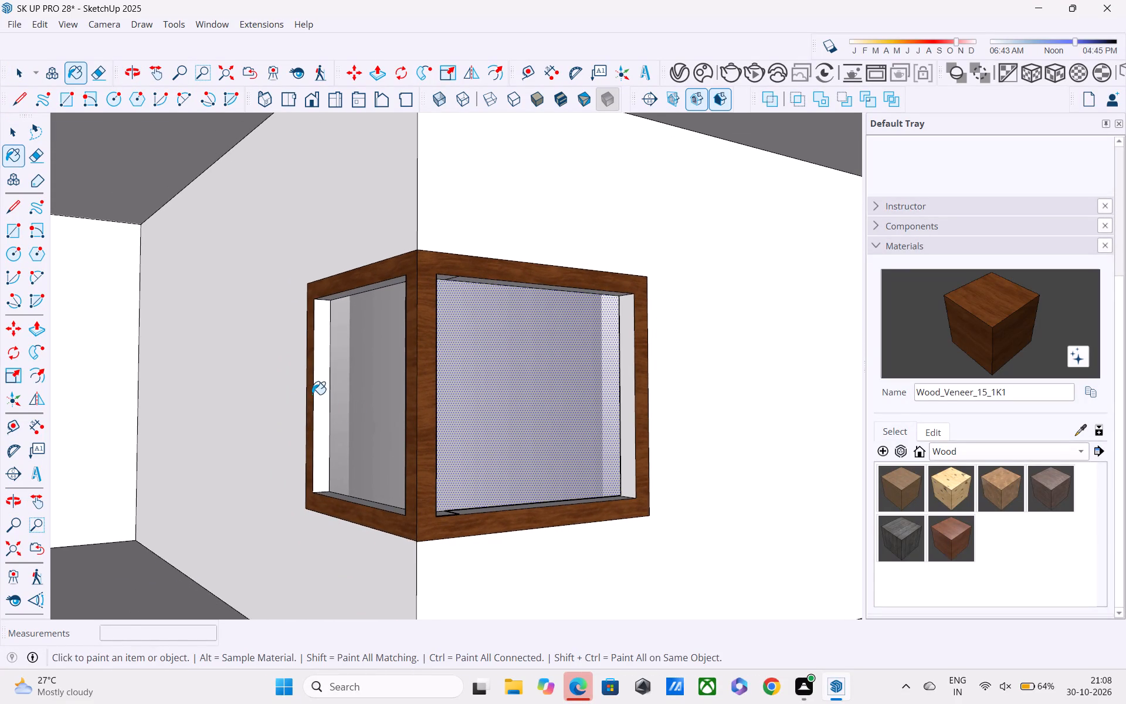
left_click(312, 394)
left_click(324, 387)
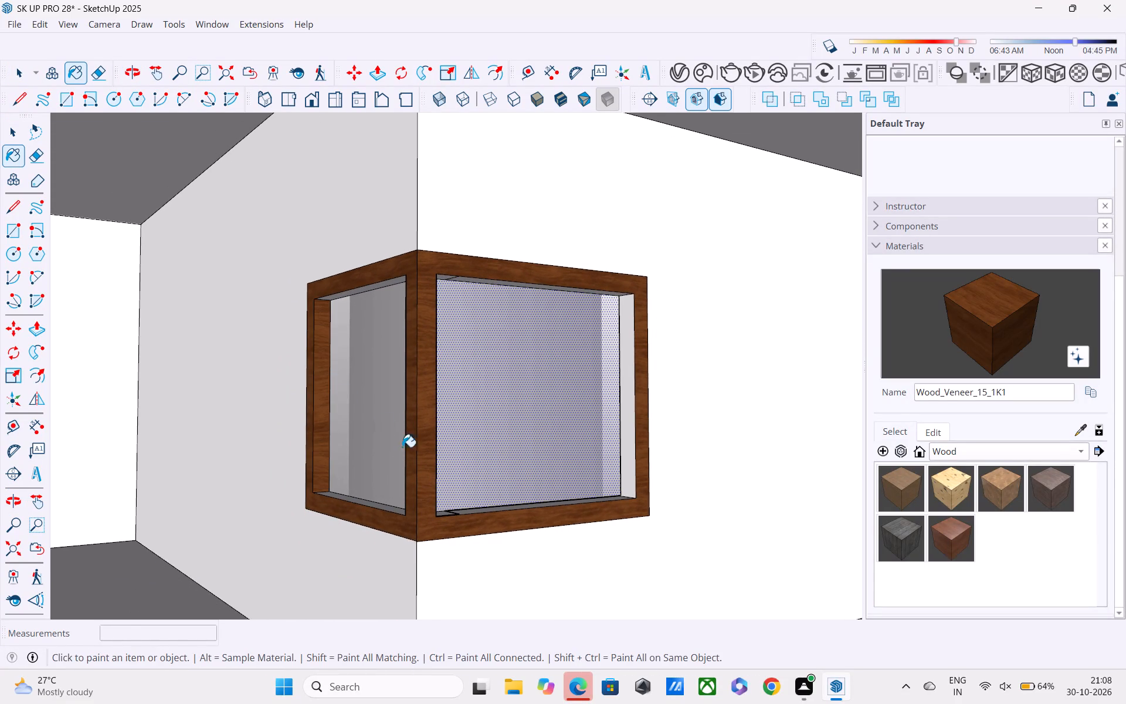
Paint the sill surfaces of the entrance-side and street-side window openings with Wood_Veneer_15_1K1.
middle_click_drag(449, 475, 370, 494)
scroll(428, 510, "up", 3)
left_click(471, 517)
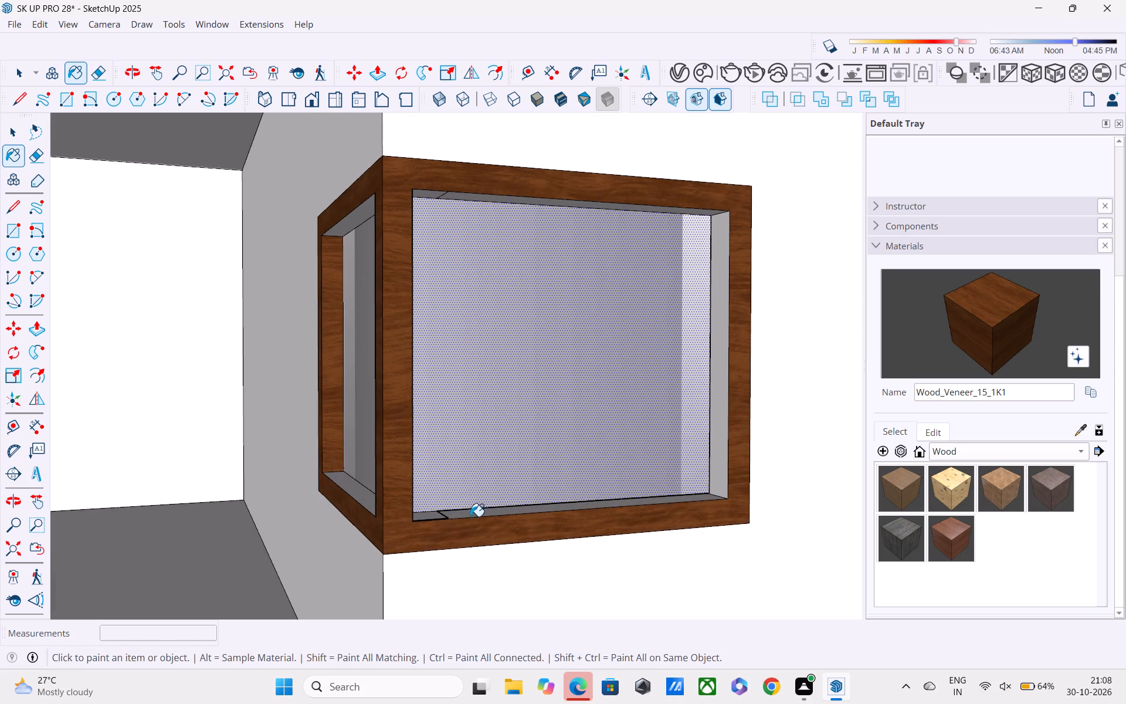
left_click(439, 513)
left_click(435, 516)
middle_click_drag(435, 516, 513, 555)
left_click(344, 488)
Paint the far jamb of the entrance-side window opening with Wood_Veneer_15_1K1.
middle_click_drag(348, 488, 784, 462)
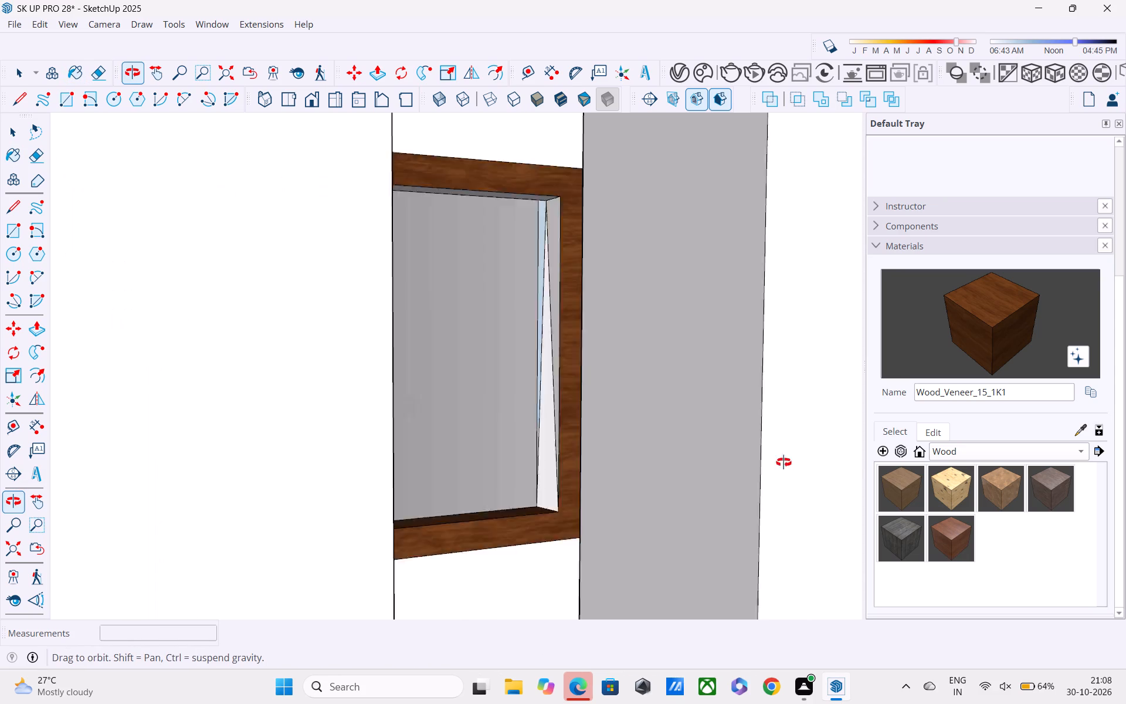
middle_click_drag(784, 462, 664, 465)
scroll(581, 431, "up", 3)
middle_click_drag(535, 415, 548, 414)
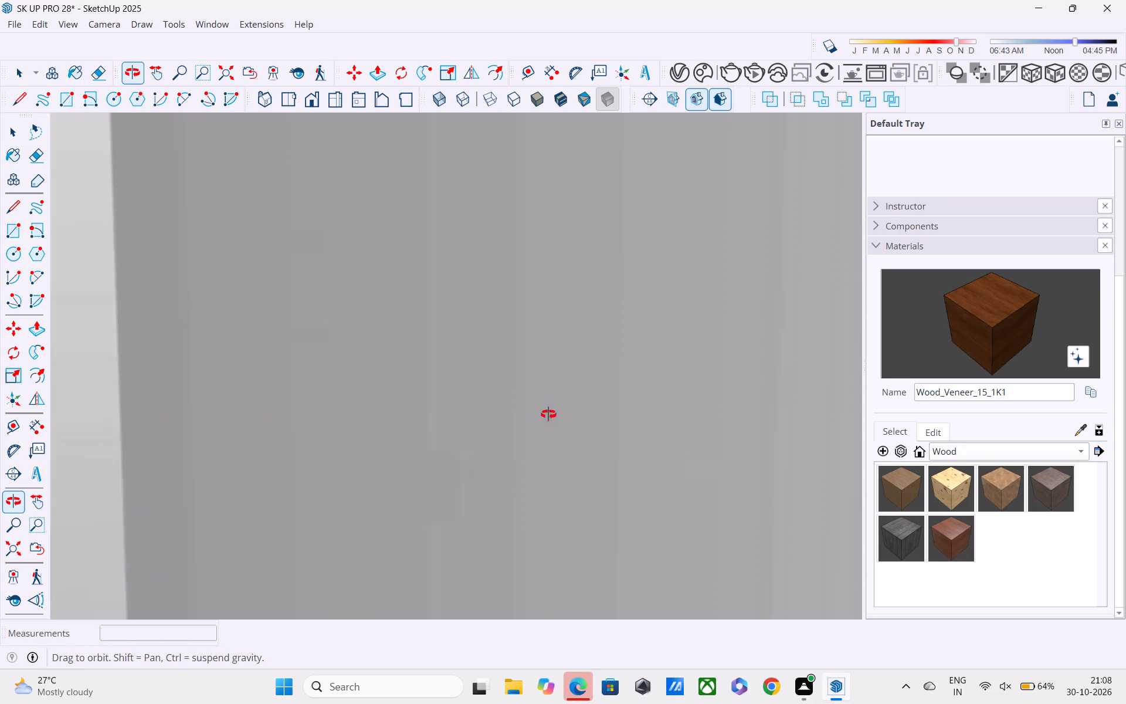
middle_click_drag(548, 414, 525, 402)
left_click(407, 325)
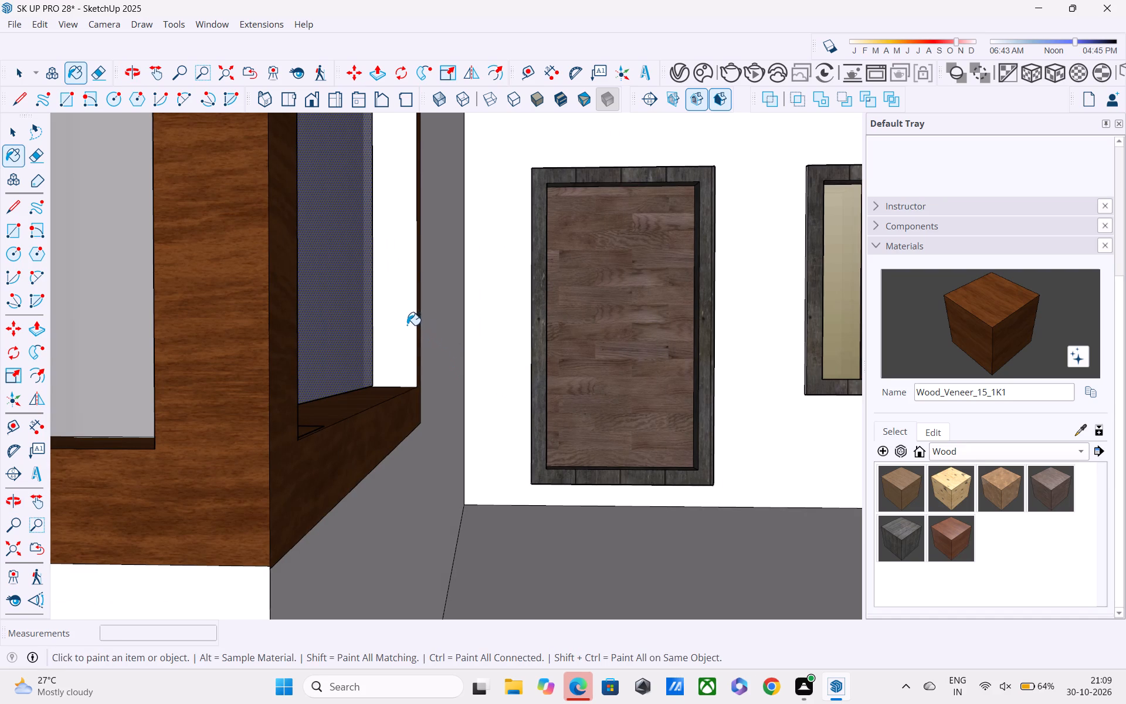
Paint the head surfaces of the entrance-side and street-side window openings with Wood_Veneer_15_1K1.
middle_click_drag(408, 332, 469, 600, "shift")
middle_click_drag(439, 485, 436, 478)
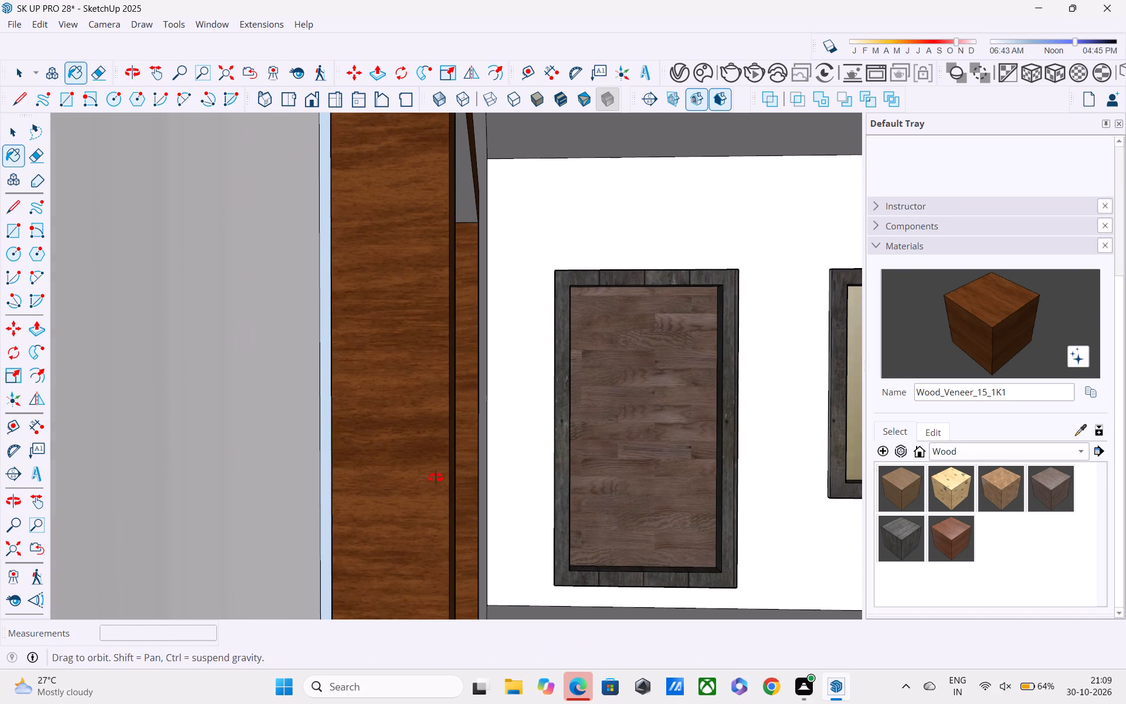
middle_click_drag(436, 478, 307, 624)
left_click(478, 259)
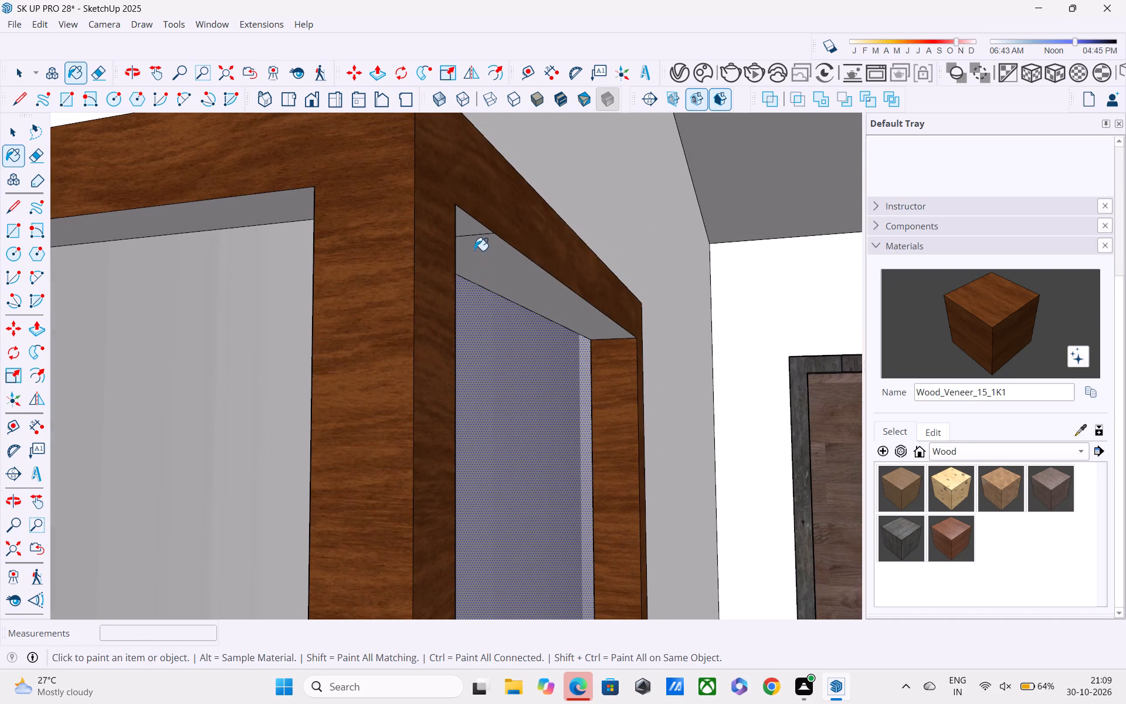
left_click(464, 232)
middle_click_drag(464, 232, 681, 171)
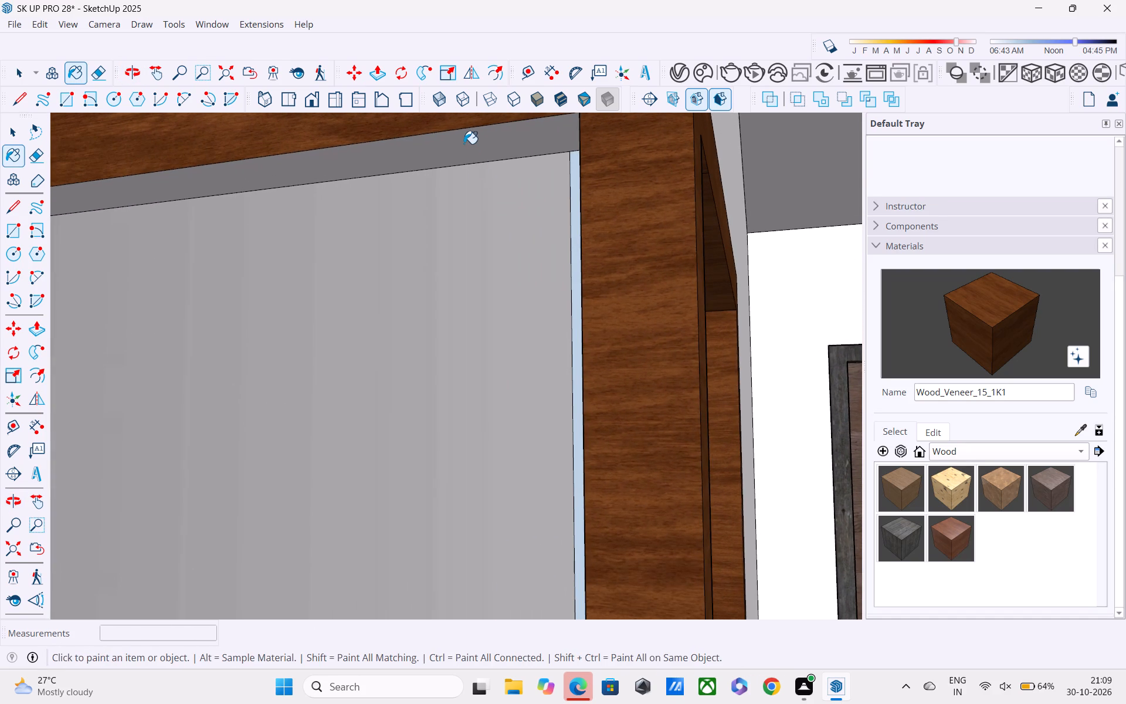
left_click(464, 144)
Paint the jamb faces at the corner-post end of the street-side window opening with Wood_Veneer_15_1K1.
middle_click_drag(567, 235, 781, 297)
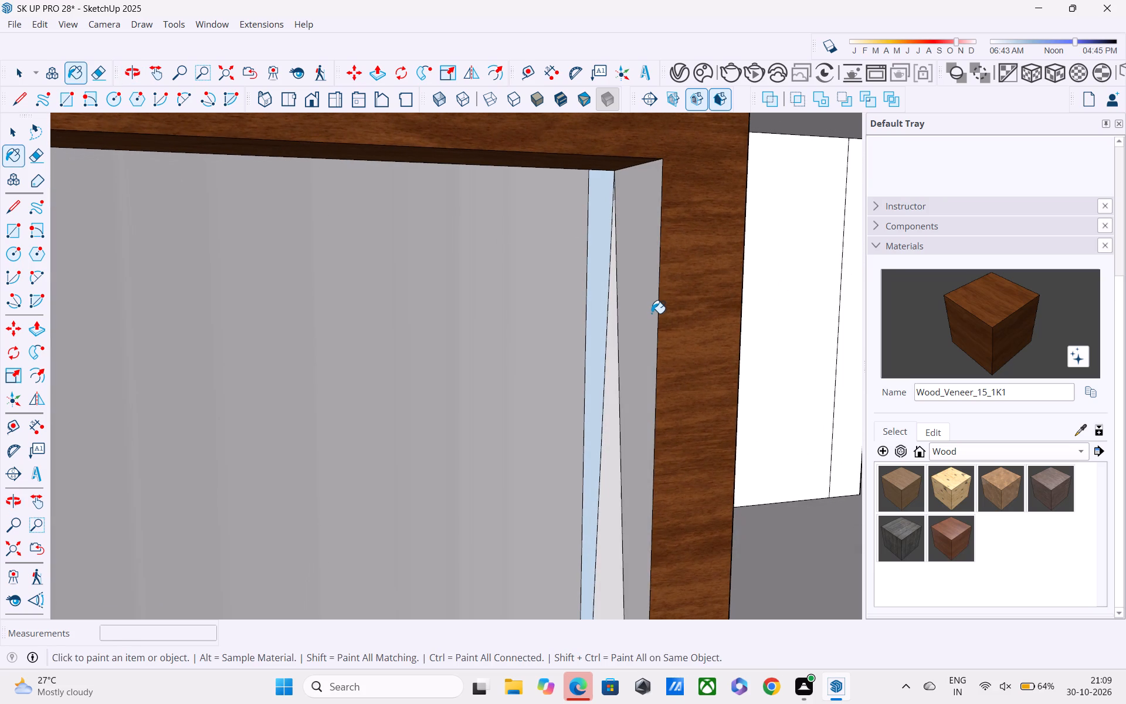
left_click(651, 312)
scroll(653, 314, "down", 1)
scroll(595, 354, "down", 2)
middle_click_drag(596, 354, 603, 214)
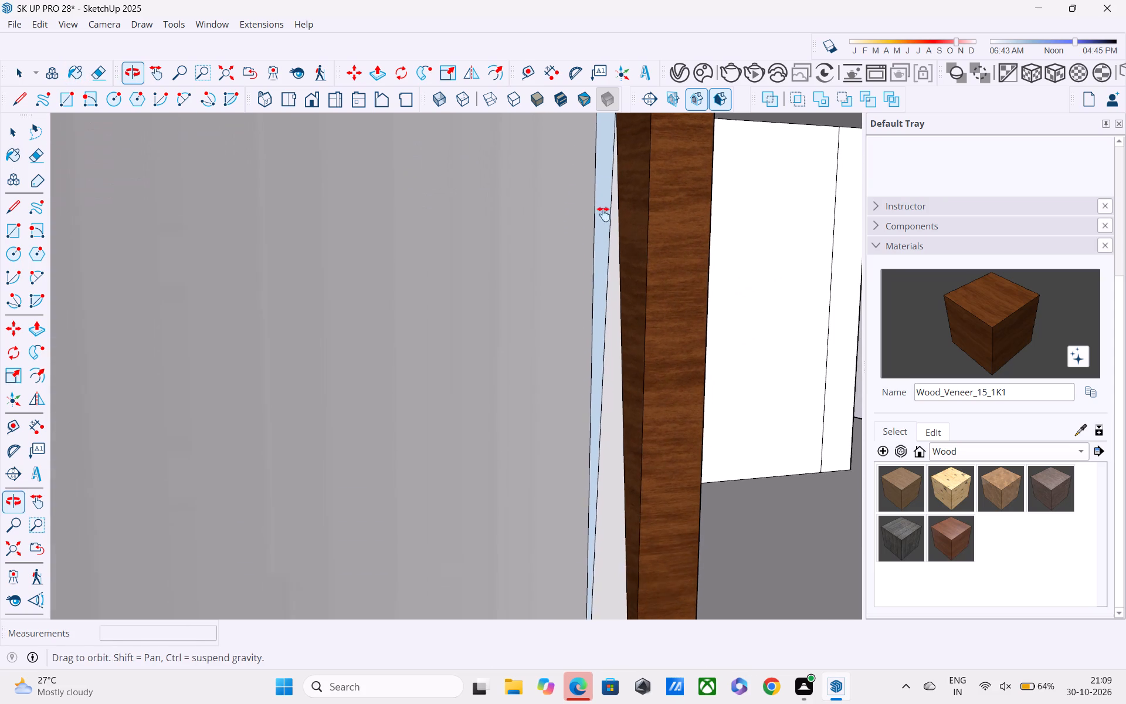
middle_click_drag(603, 214, 606, 208)
left_click(619, 410)
middle_click_drag(622, 428, 613, 195)
scroll(630, 248, "down", 3)
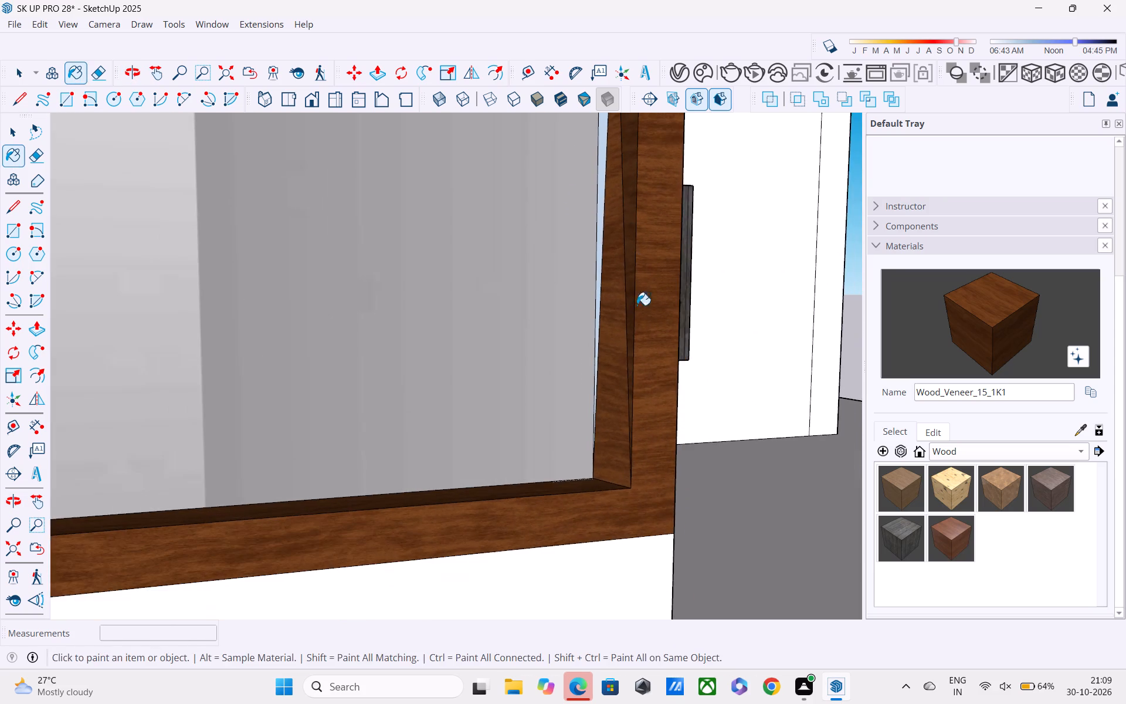
Paint the jamb at the corner-post end of the entrance-side window opening with Wood_Veneer_15_1K1.
middle_click_drag(637, 317, 379, 334)
scroll(379, 334, "down", 5)
middle_click_drag(409, 363, 354, 353)
scroll(354, 346, "down", 3)
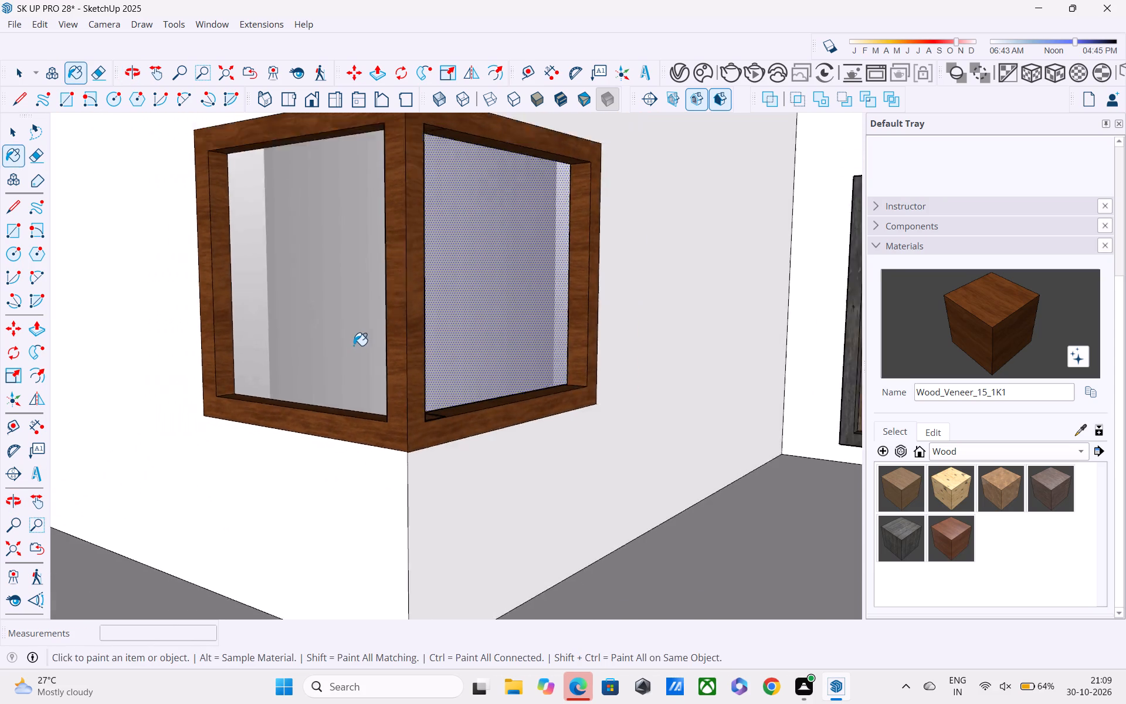
scroll(354, 346, "down", 2)
middle_click_drag(379, 348, 35, 353)
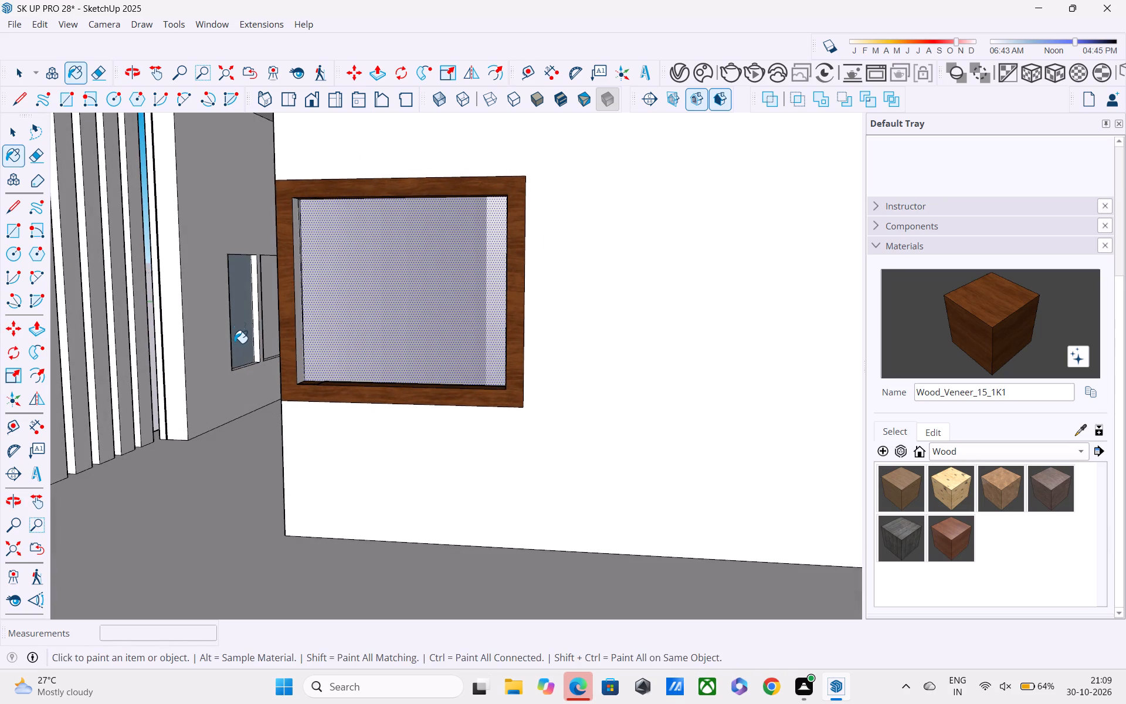
left_click(294, 264)
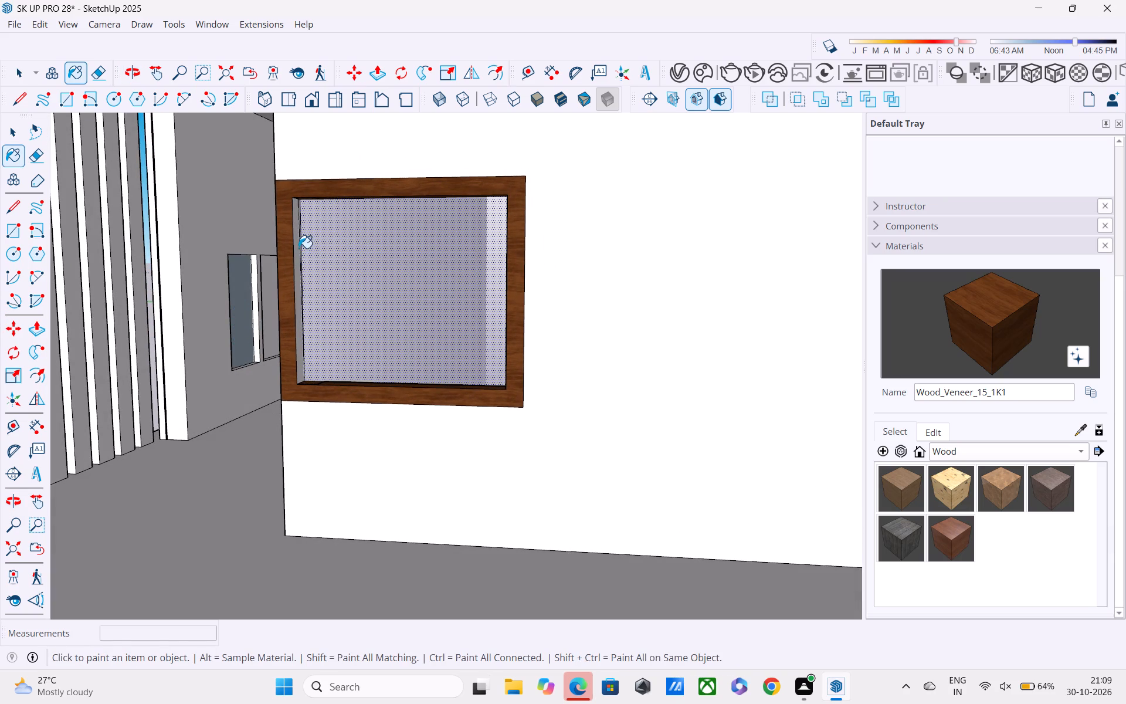
left_click(297, 247)
middle_click_drag(345, 341, 255, 358)
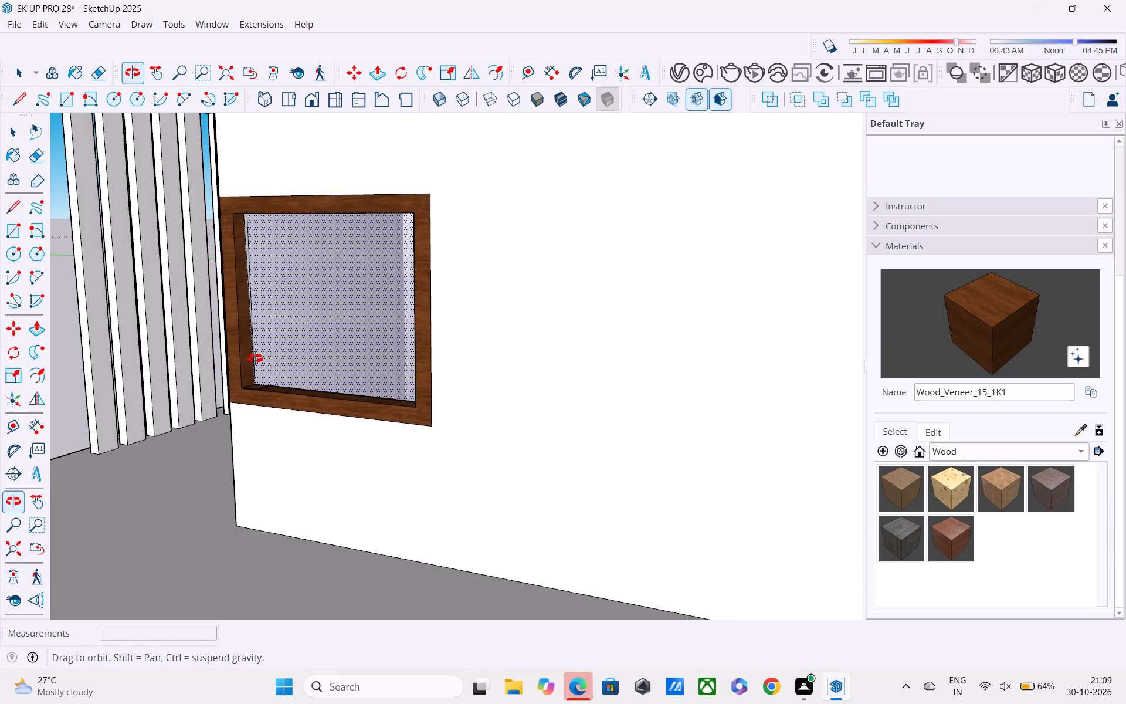
middle_click_drag(255, 358, 385, 333)
key("space")
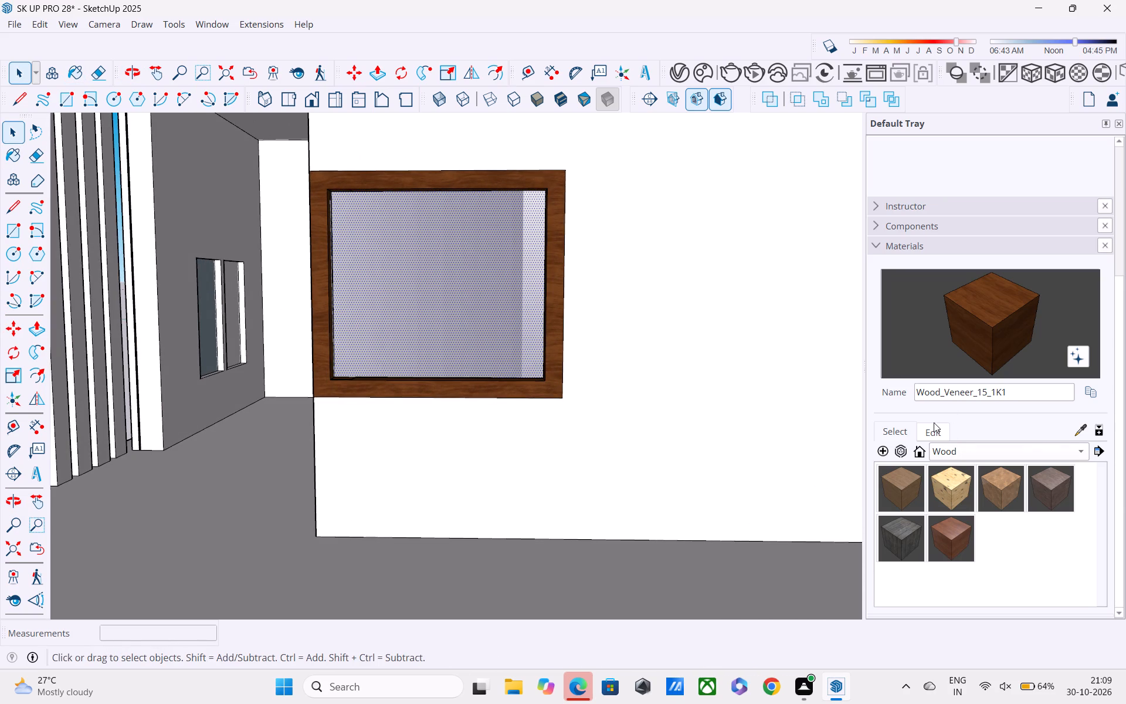
Paint the entrance-side pane of the corner window with Glass_Mirror_01 from the Glass material collection.
left_click(893, 428)
left_click(942, 453)
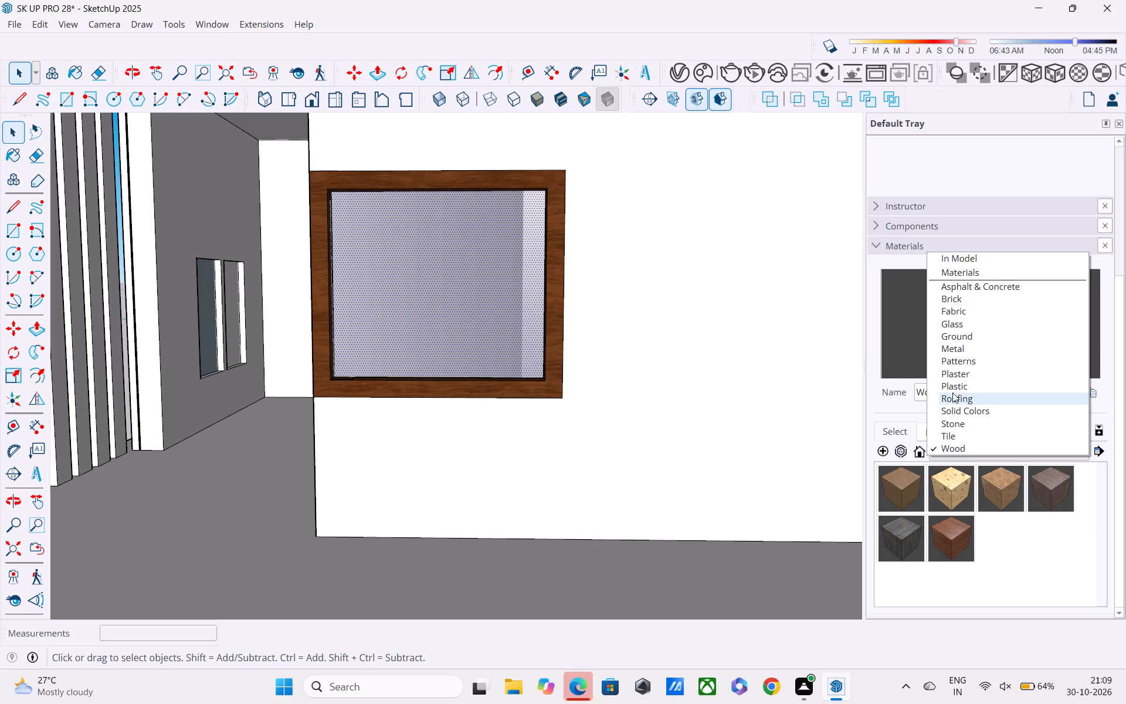
left_click(950, 328)
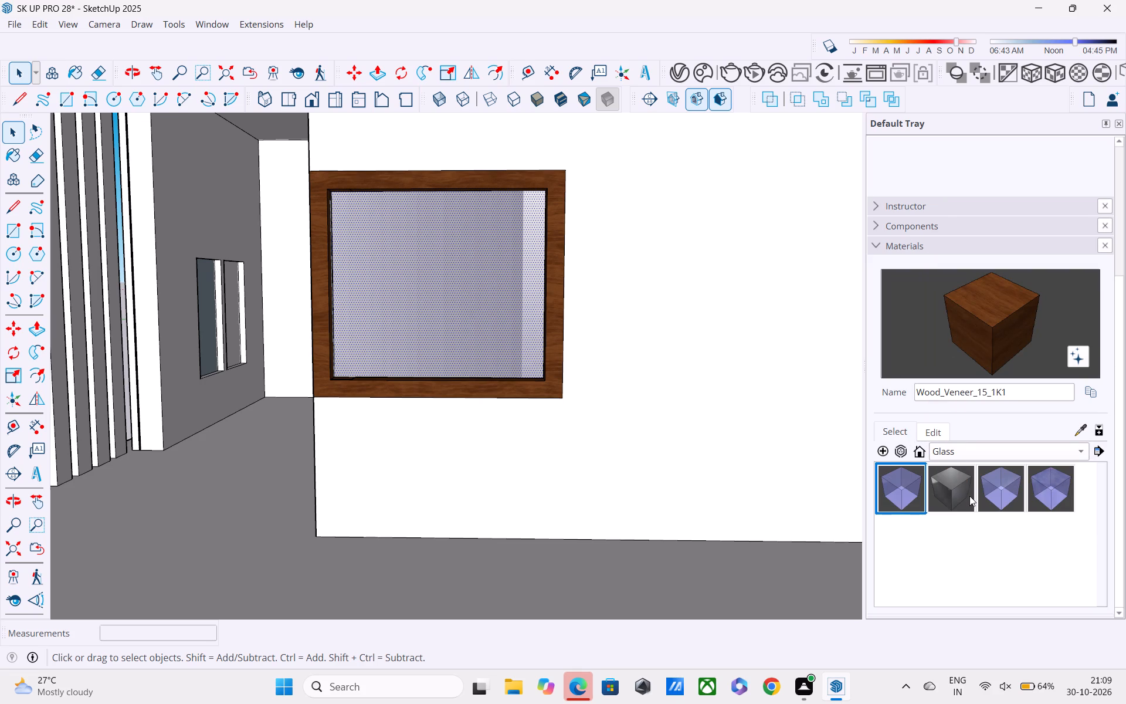
left_click(954, 481)
left_click(931, 431)
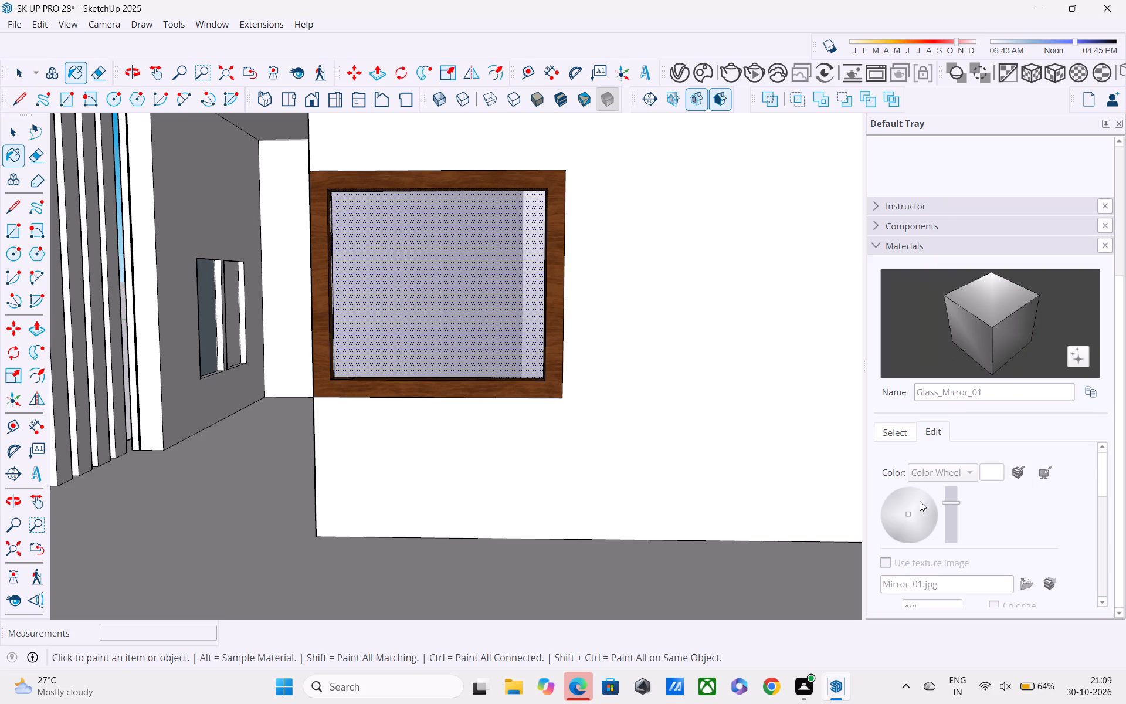
left_click(391, 248)
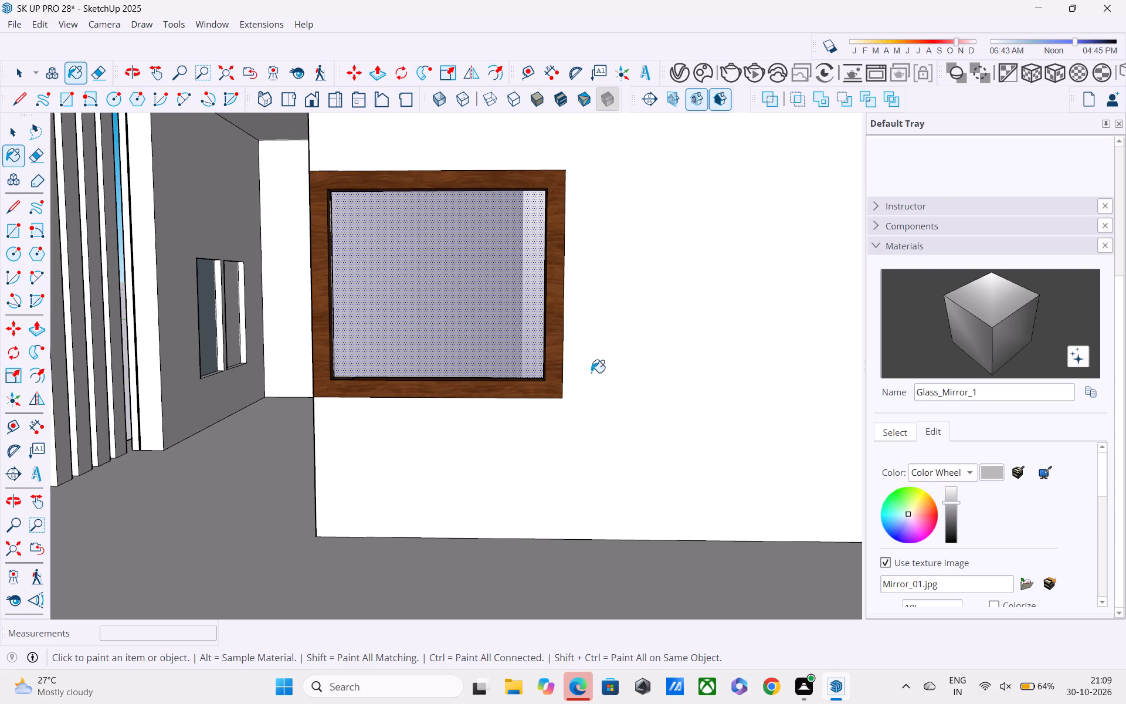
Tint the Glass_Mirror_1 material golden amber with the colour wheel and clear the pane selection.
left_click_drag(908, 509, 911, 510)
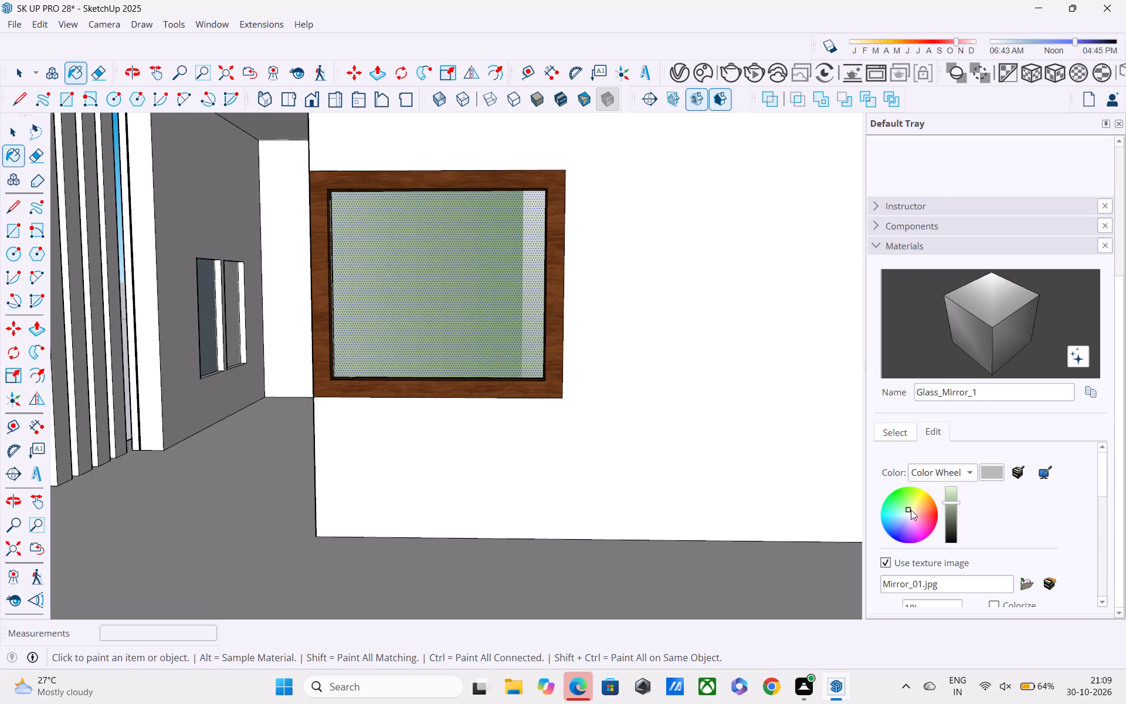
left_click_drag(911, 510, 920, 504)
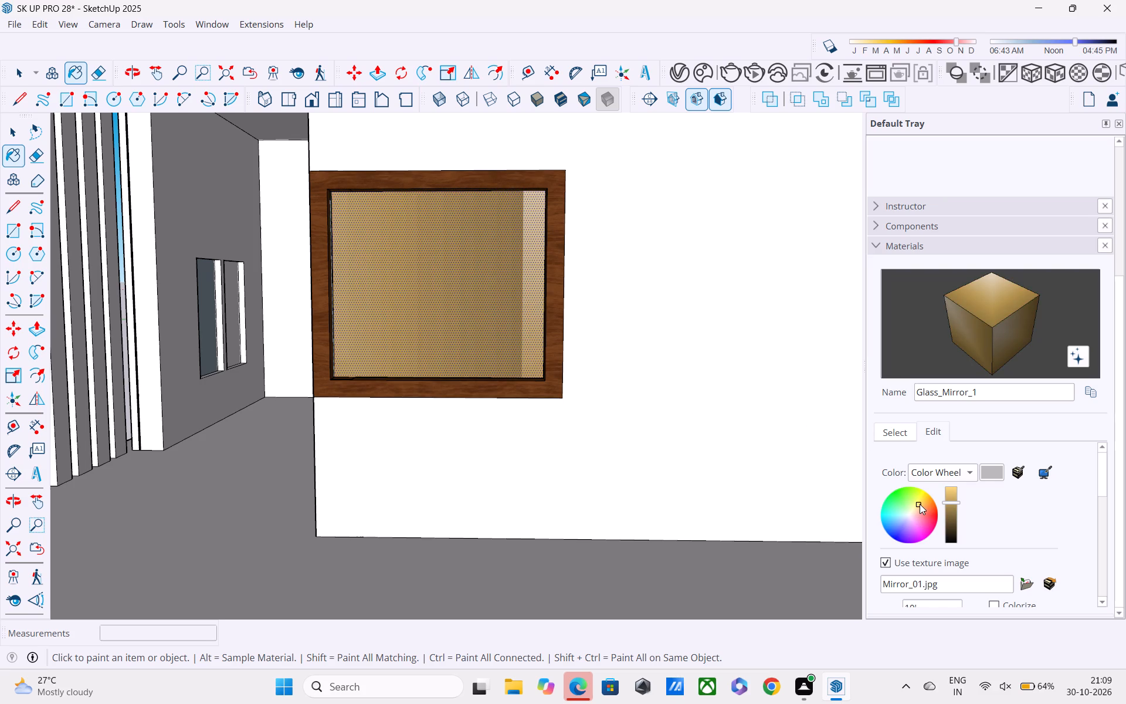
middle_click_drag(544, 321, 736, 314)
scroll(734, 313, "down", 9)
middle_click_drag(723, 356, 735, 394)
key("space")
scroll(695, 378, "down", 5)
middle_click_drag(645, 379, 602, 332)
key("space")
left_click(344, 311)
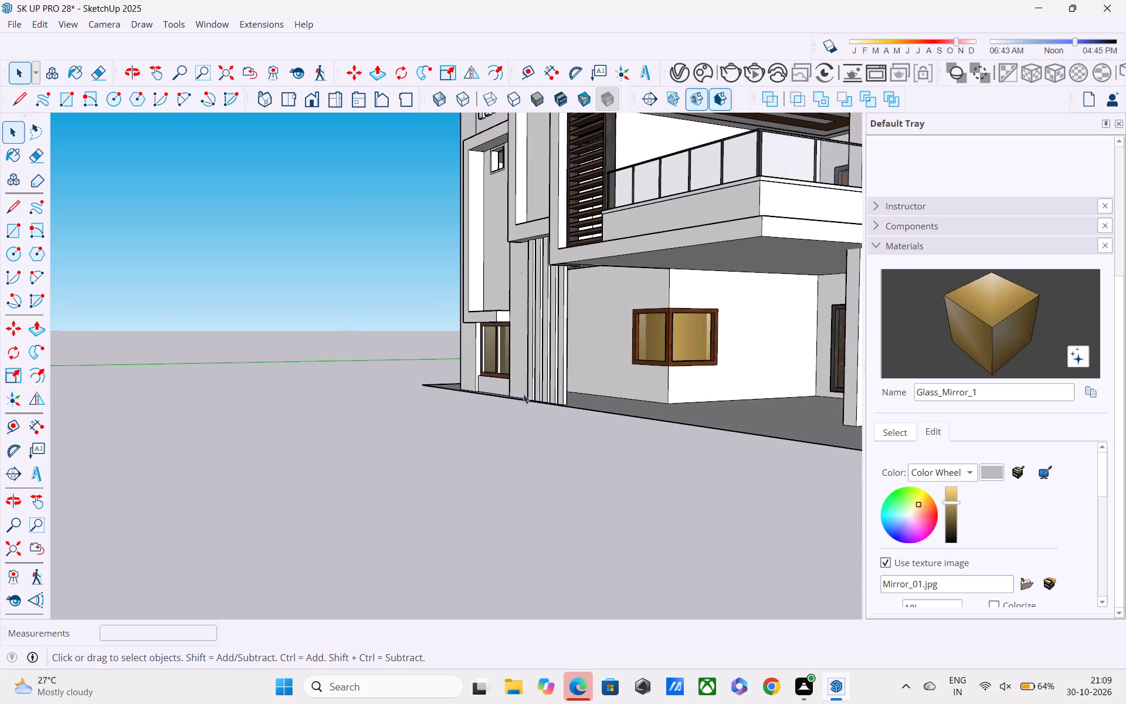
Examine the house exterior from the front facade around to the tower with the tall vertical glazing.
middle_click_drag(630, 437, 742, 517)
scroll(746, 508, "up", 1)
scroll(746, 508, "down", 6)
middle_click_drag(742, 505, 607, 577)
scroll(605, 537, "down", 3)
middle_click_drag(598, 514, 672, 437)
scroll(494, 396, "up", 3)
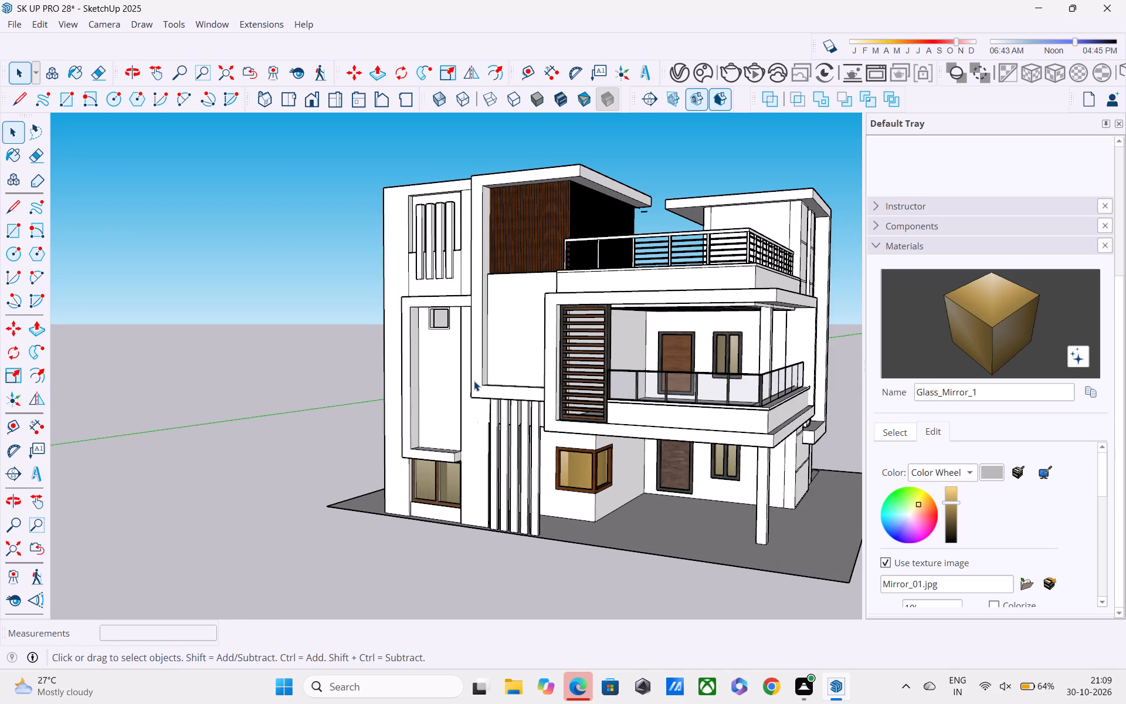
scroll(507, 385, "down", 1)
middle_click_drag(502, 409, 453, 420, "shift")
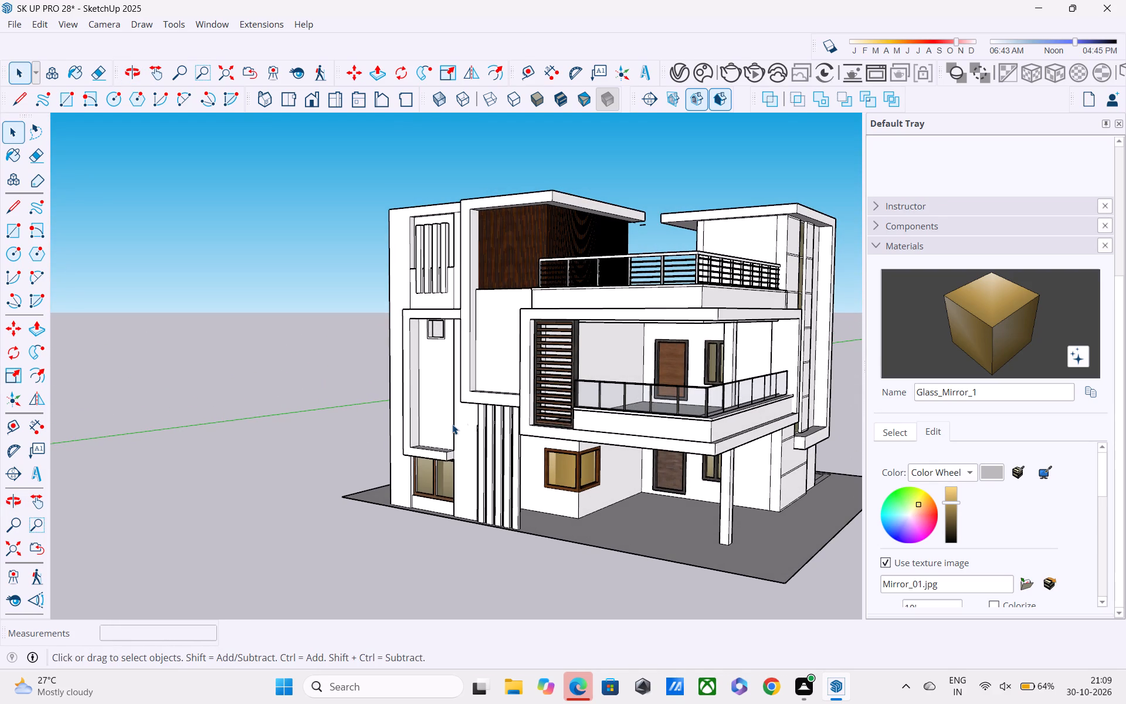
scroll(455, 390, "up", 2)
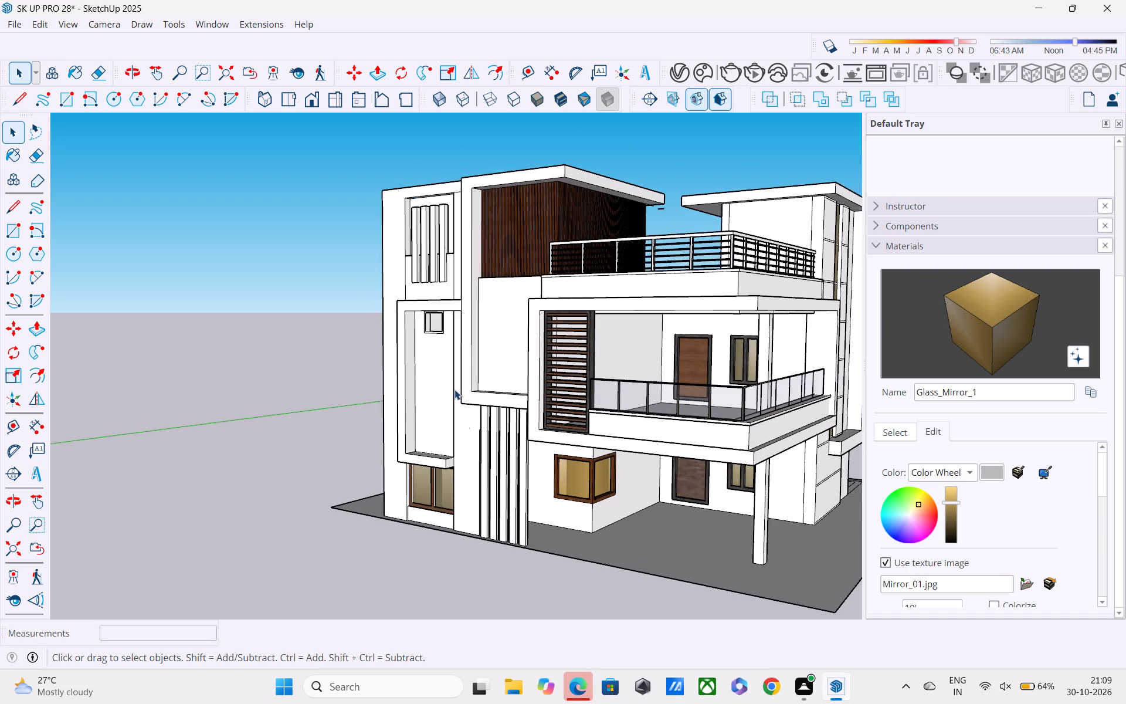
middle_click_drag(470, 396, 290, 374)
middle_click_drag(453, 383, 45, 351, "shift")
scroll(168, 361, "down", 1)
middle_click_drag(192, 423, 205, 486, "shift")
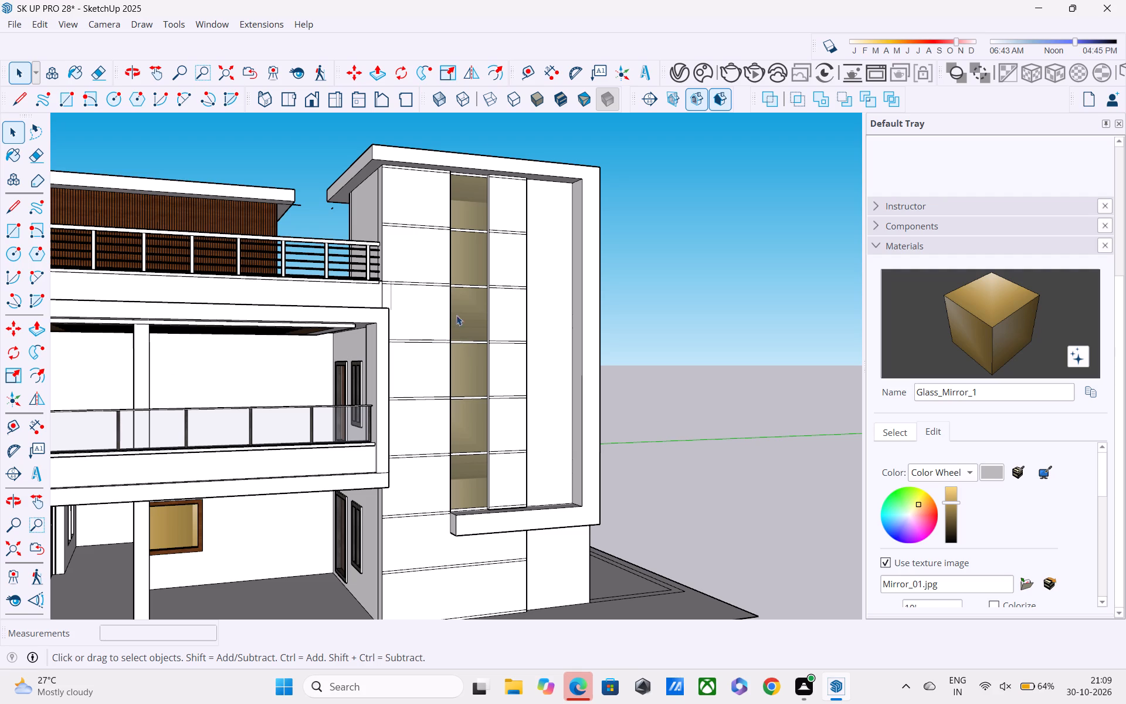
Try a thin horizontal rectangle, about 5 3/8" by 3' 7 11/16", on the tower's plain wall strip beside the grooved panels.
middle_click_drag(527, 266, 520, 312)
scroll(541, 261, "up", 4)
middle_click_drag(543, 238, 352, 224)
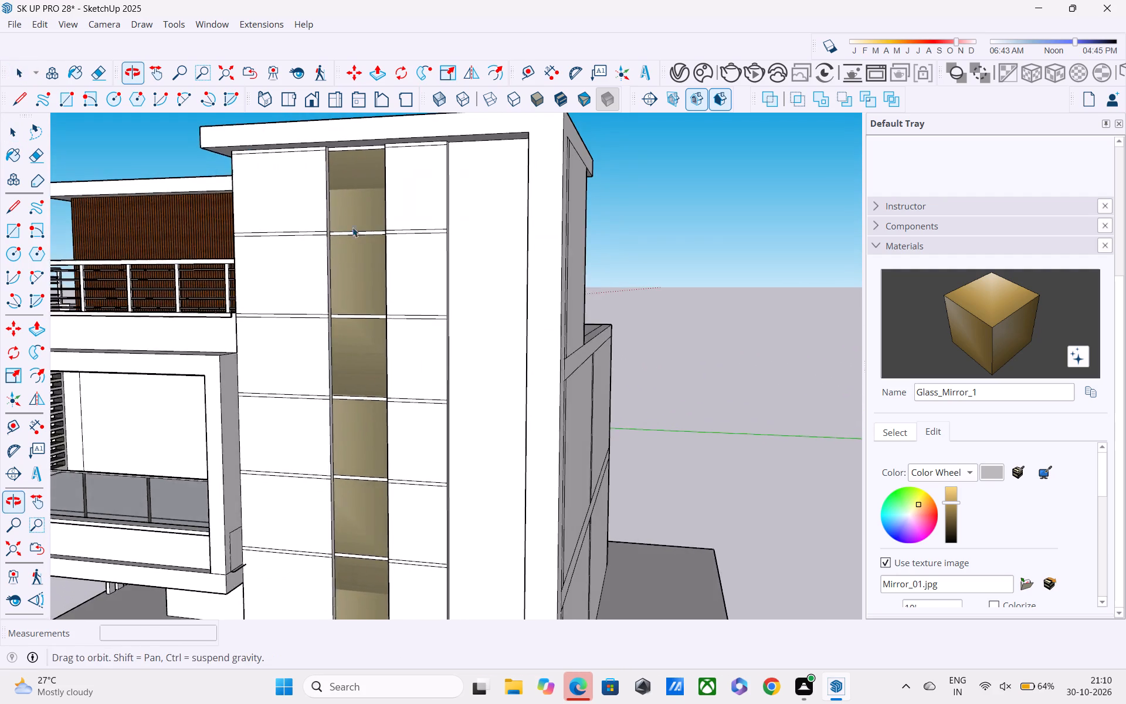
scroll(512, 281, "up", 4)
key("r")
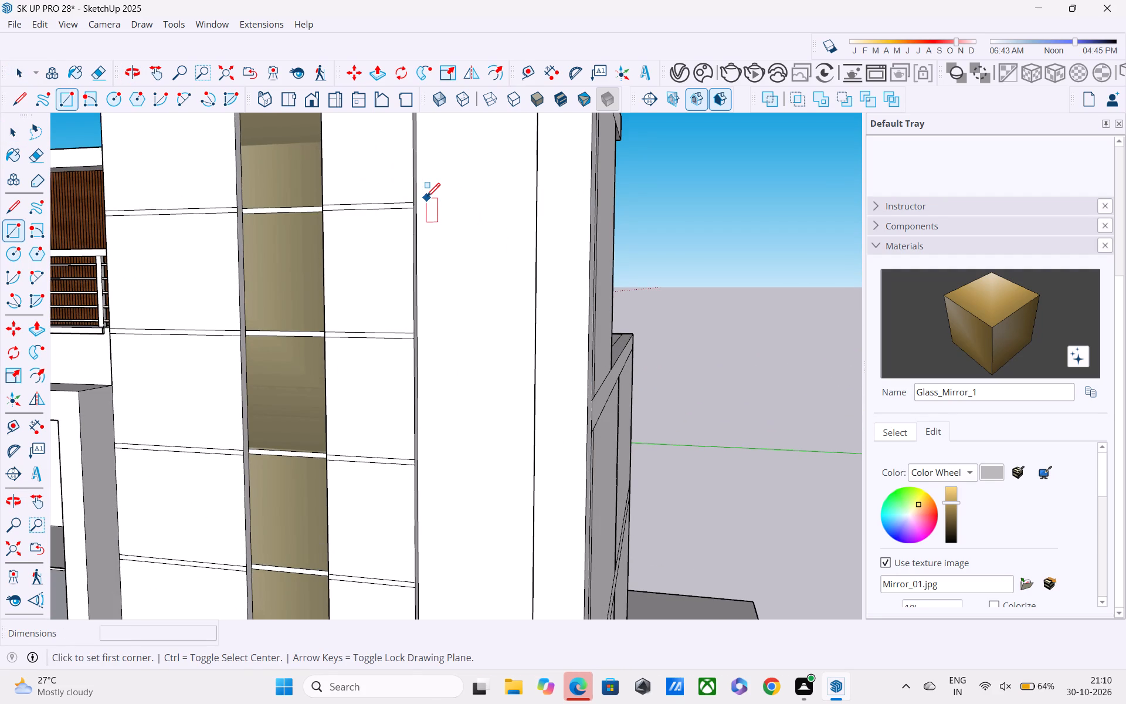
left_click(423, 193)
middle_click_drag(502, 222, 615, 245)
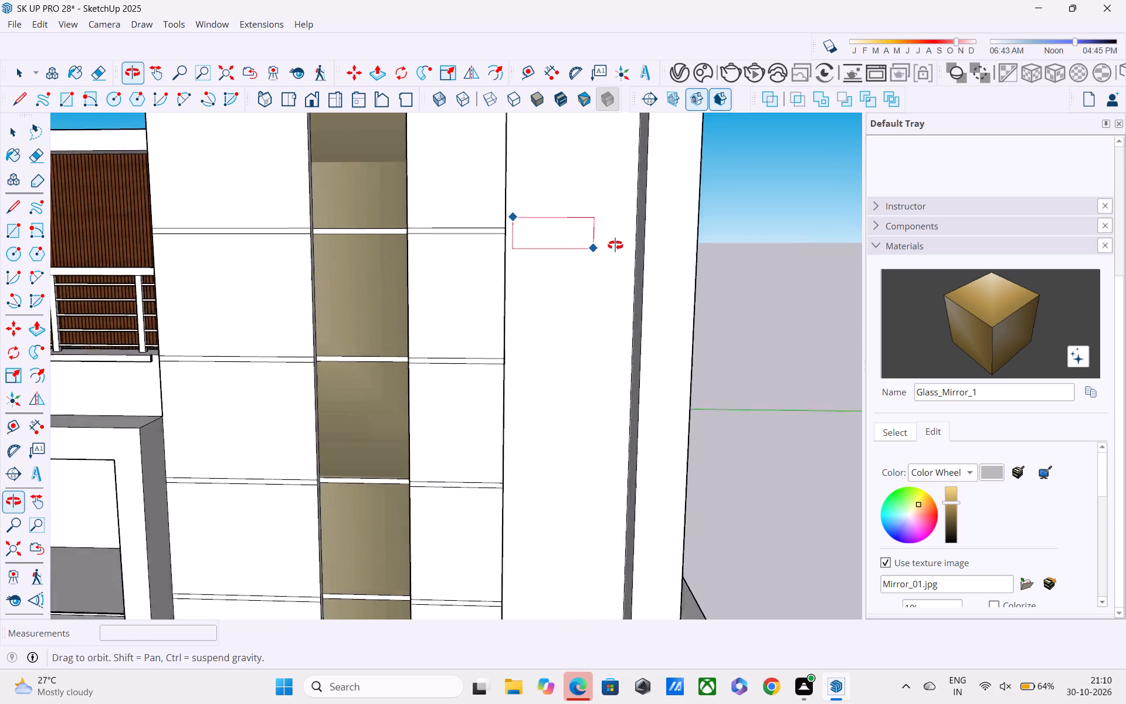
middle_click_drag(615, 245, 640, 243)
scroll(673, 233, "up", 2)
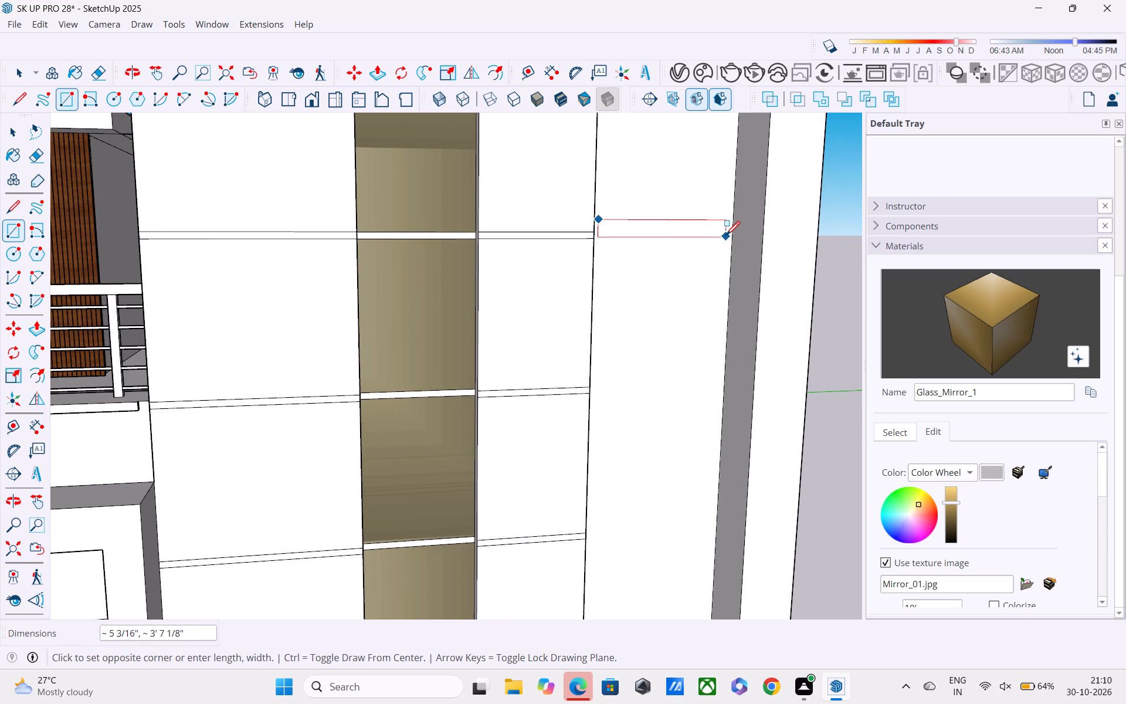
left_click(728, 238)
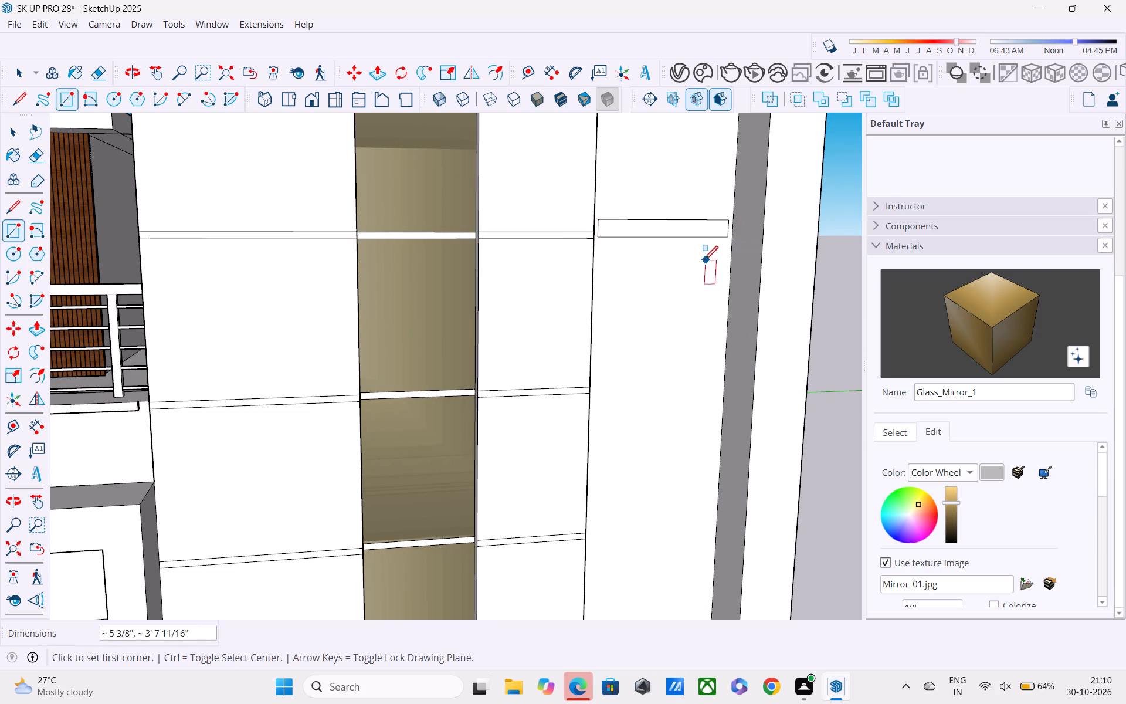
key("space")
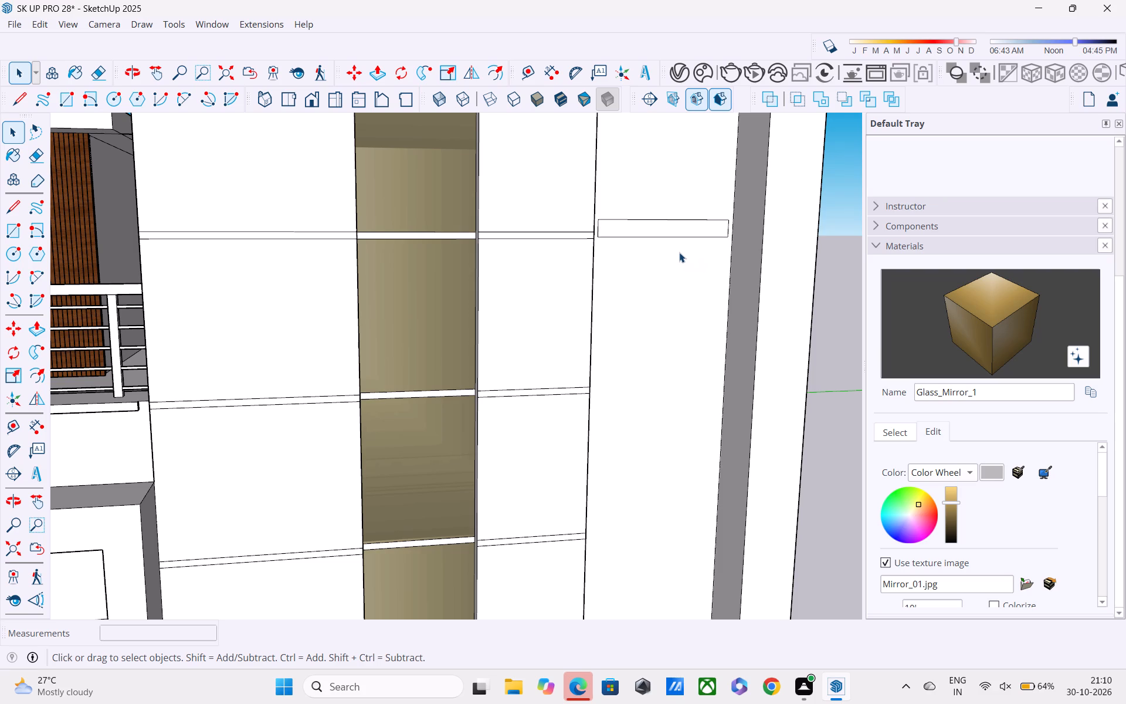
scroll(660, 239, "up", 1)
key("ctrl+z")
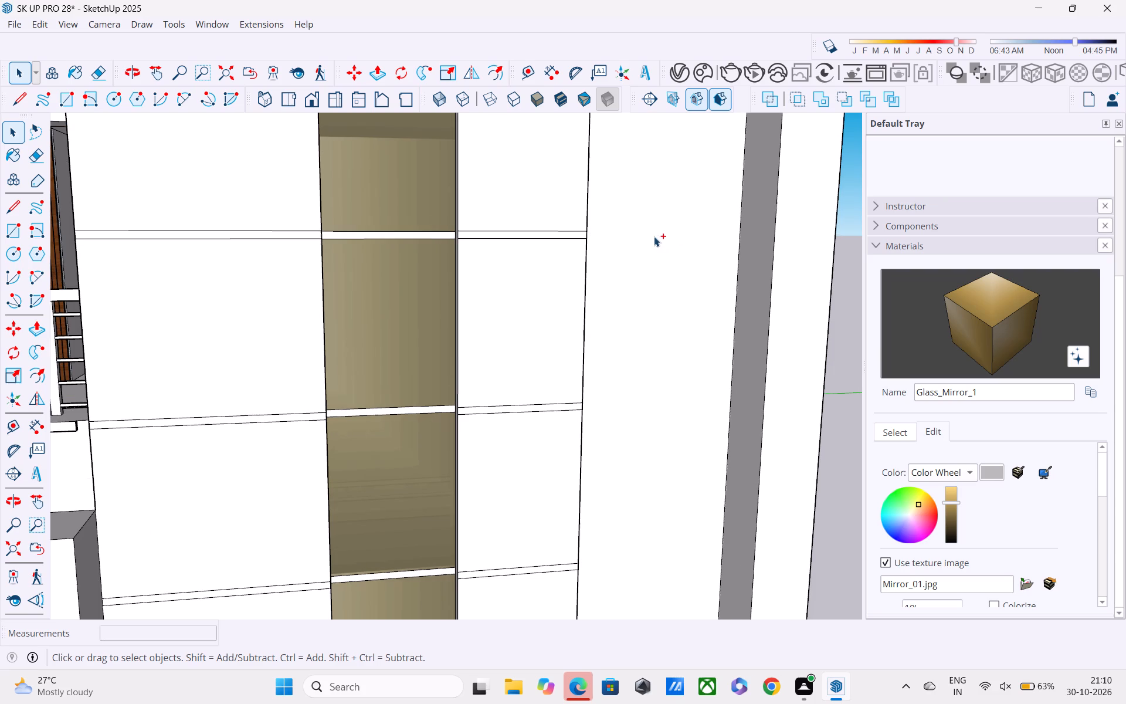
Draw a thin horizontal rectangle, about 5 15/16" by 3' 4 3/4", on the tower's plain strip near the upper groove line.
key("e")
key("r")
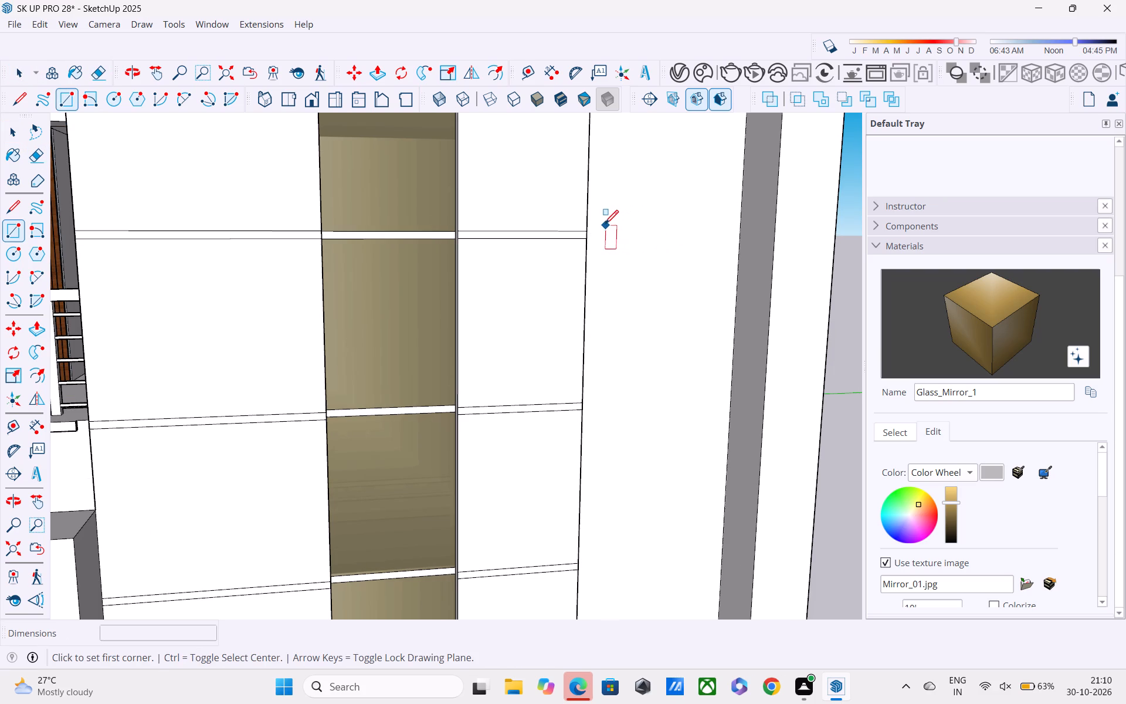
left_click(599, 223)
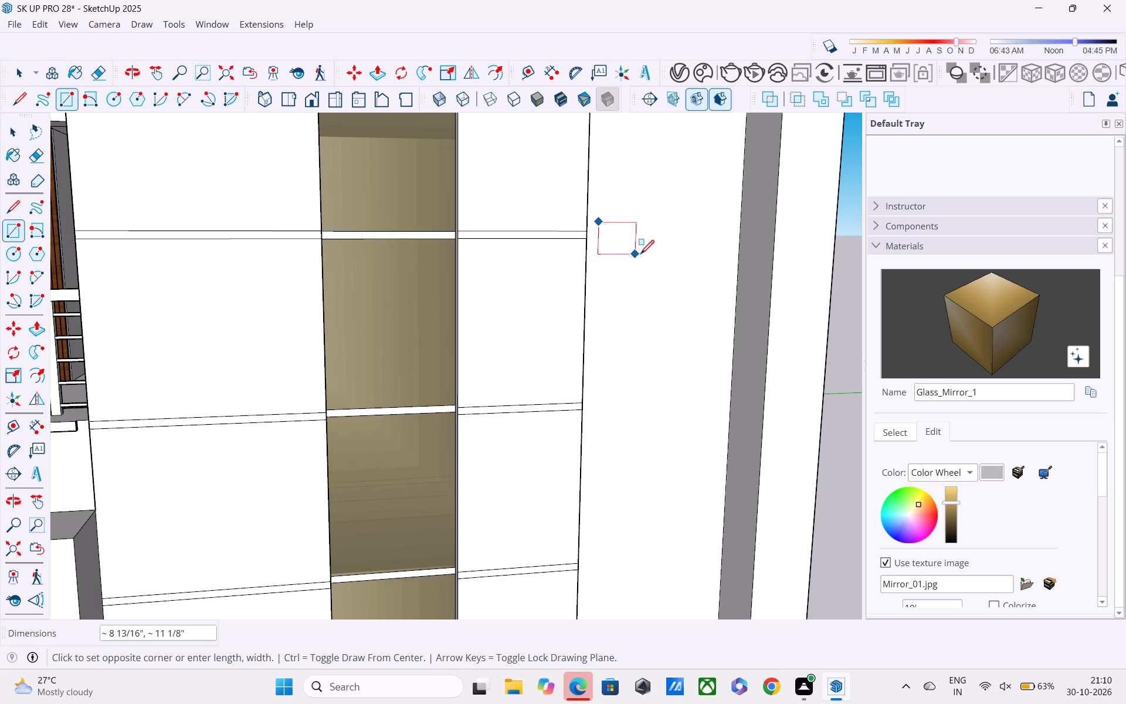
left_click(732, 244)
key("Escape")
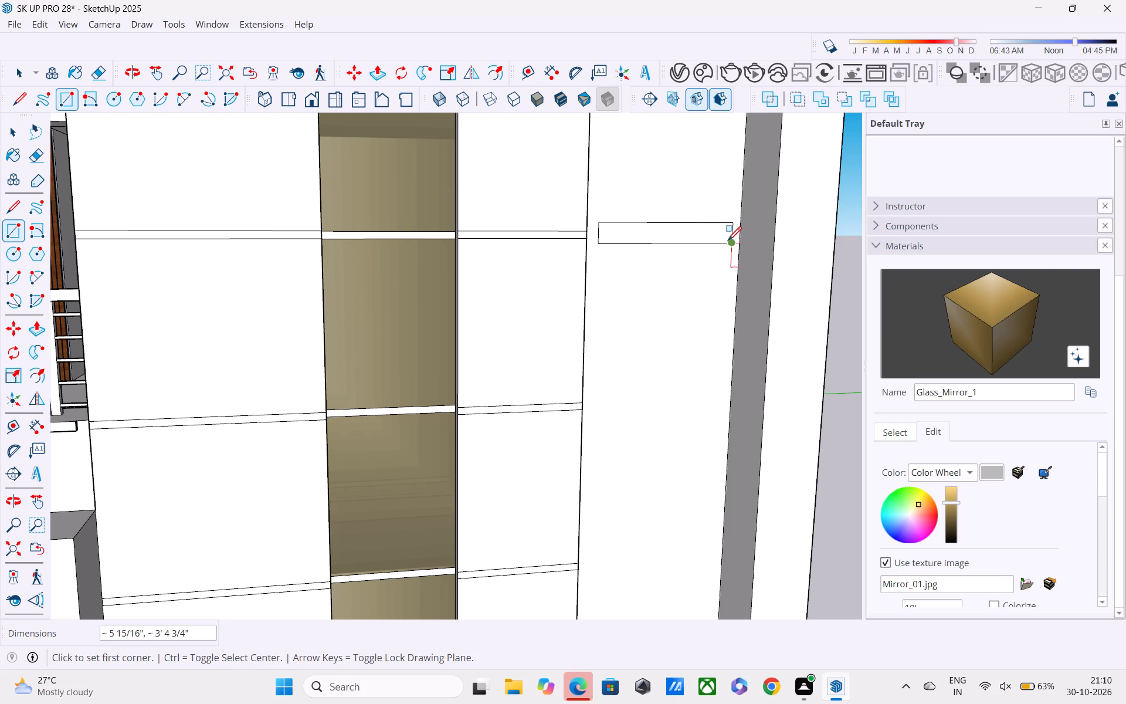
key("space")
left_click(706, 248)
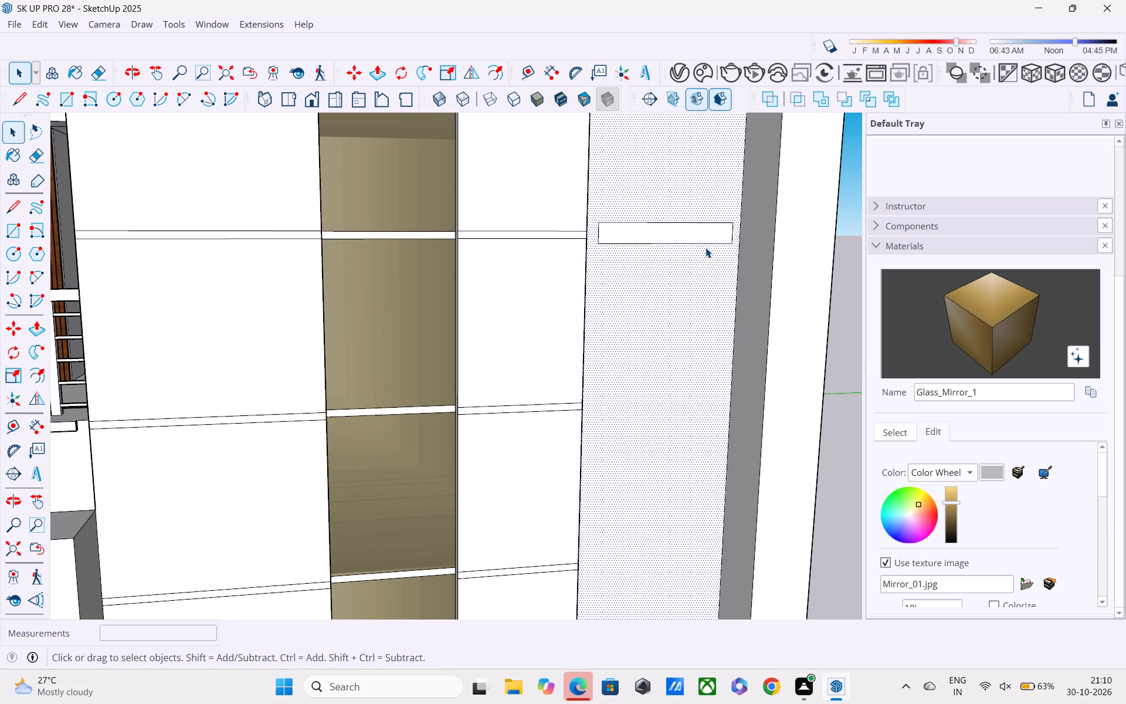
left_click(850, 273)
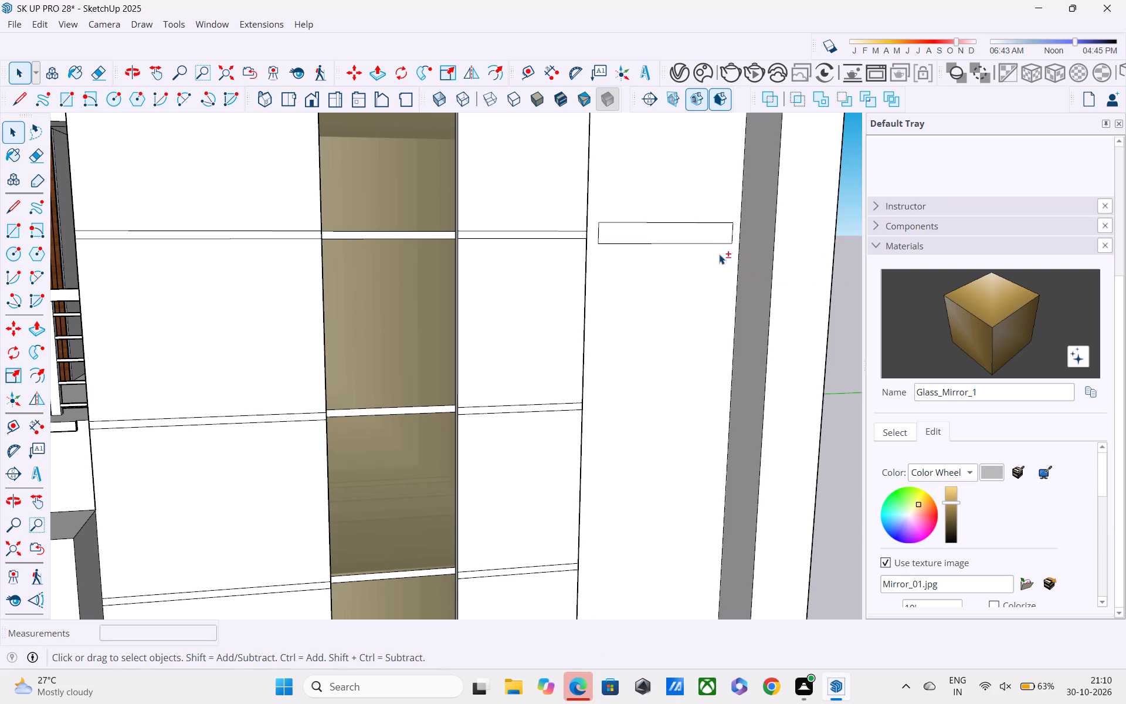
Copy the thin rectangle about 4' 7 3/16" straight down the tower's plain strip and divide the distance into 4 equally spaced copies.
left_click(703, 245, "shift")
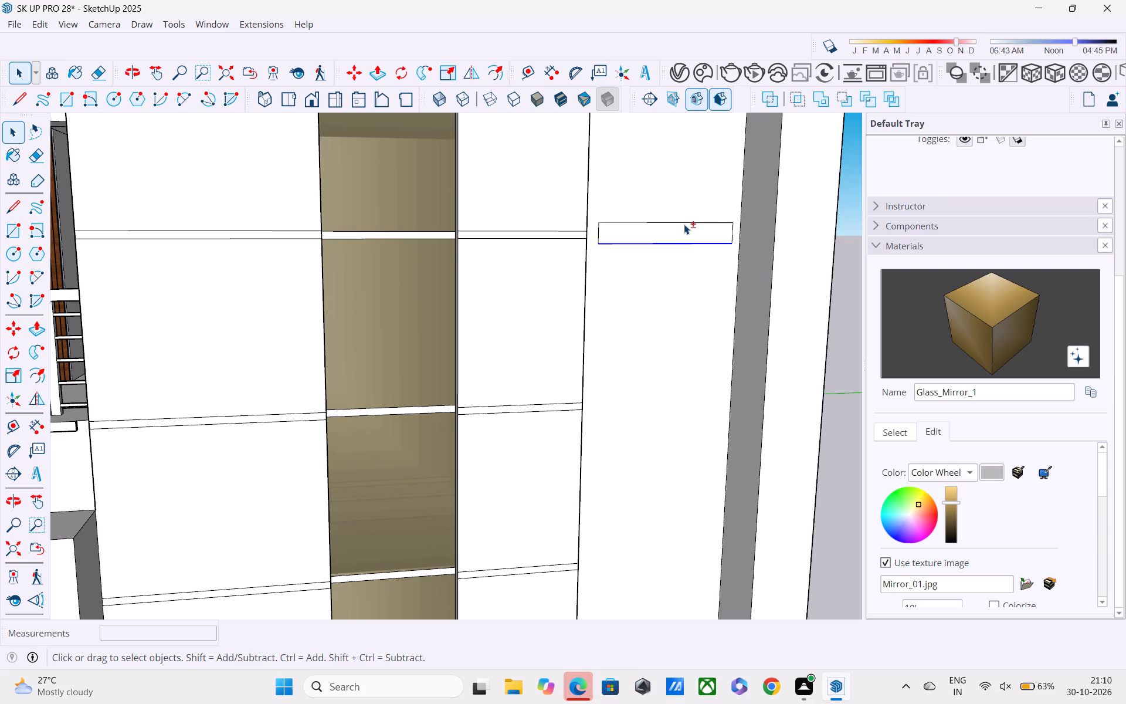
left_click(684, 224, "shift")
left_click(600, 236, "shift")
left_click(734, 233, "shift")
key("m")
left_click(605, 245)
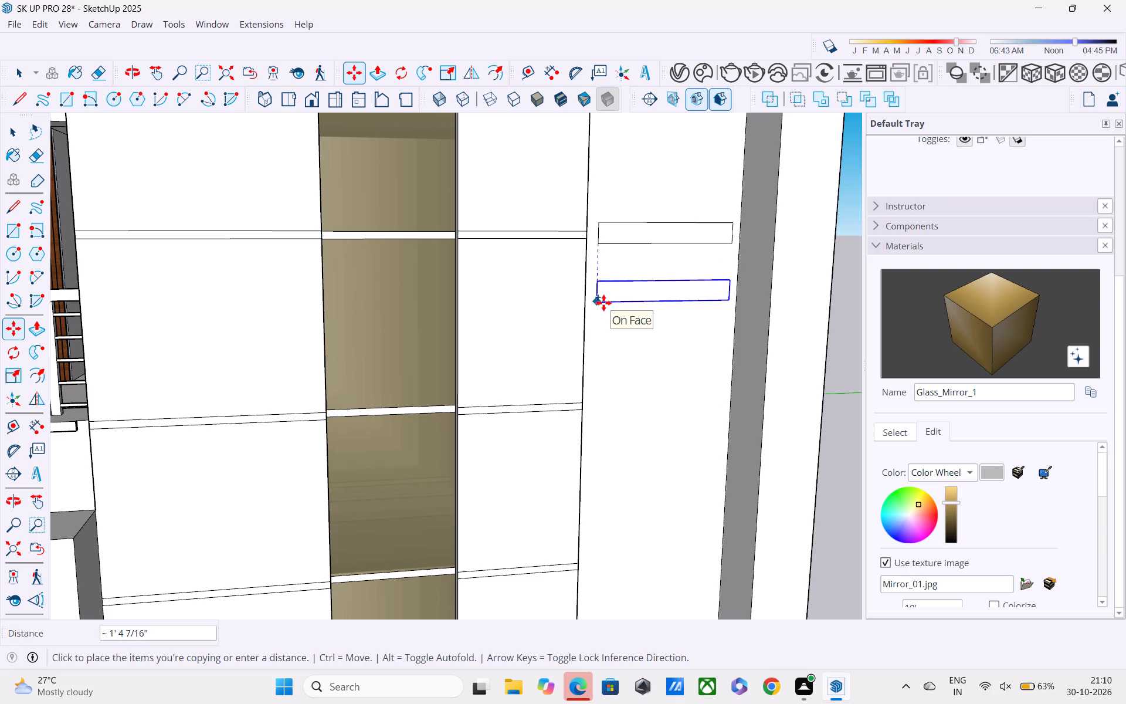
middle_click_drag(603, 348, 585, 192, "shift")
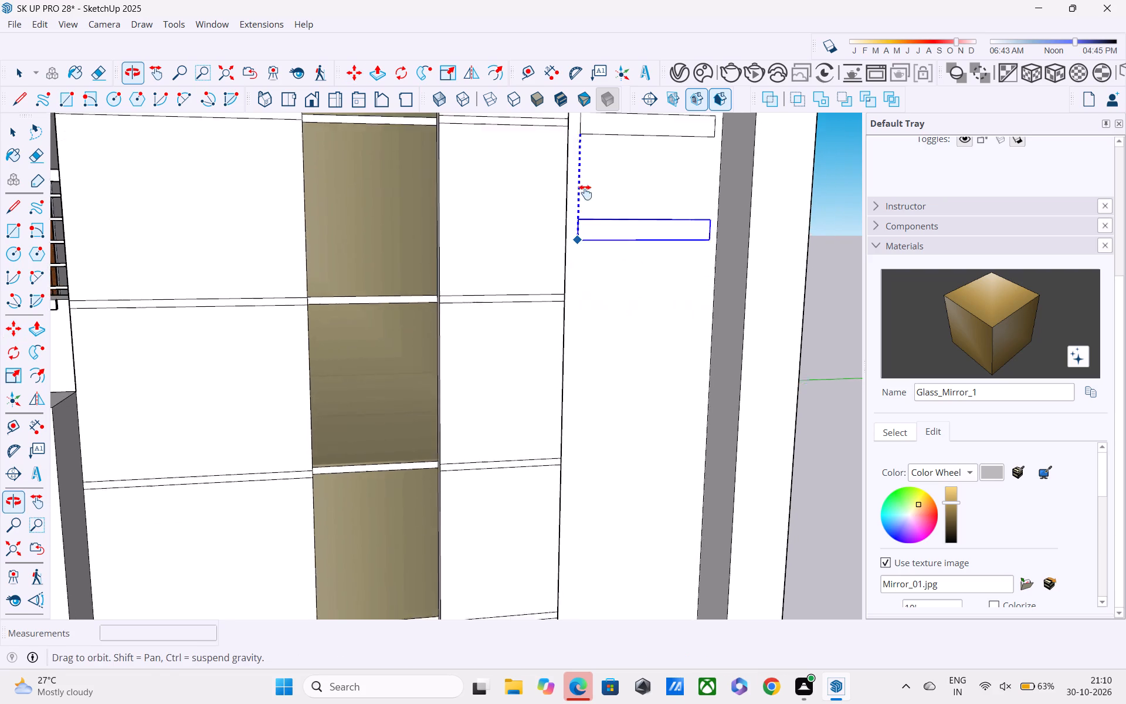
middle_click_drag(585, 192, 582, 162, "shift")
middle_click_drag(592, 243, 600, 373)
scroll(599, 367, "down", 4)
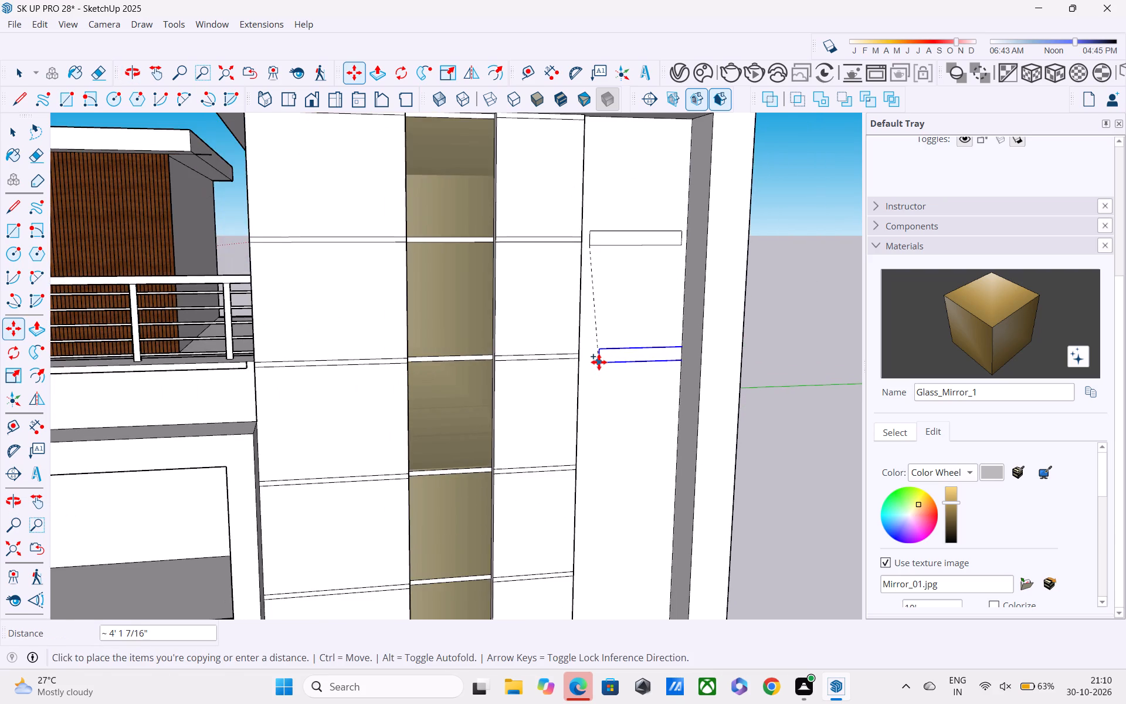
scroll(599, 362, "down", 4)
middle_click_drag(598, 361, 591, 267, "shift")
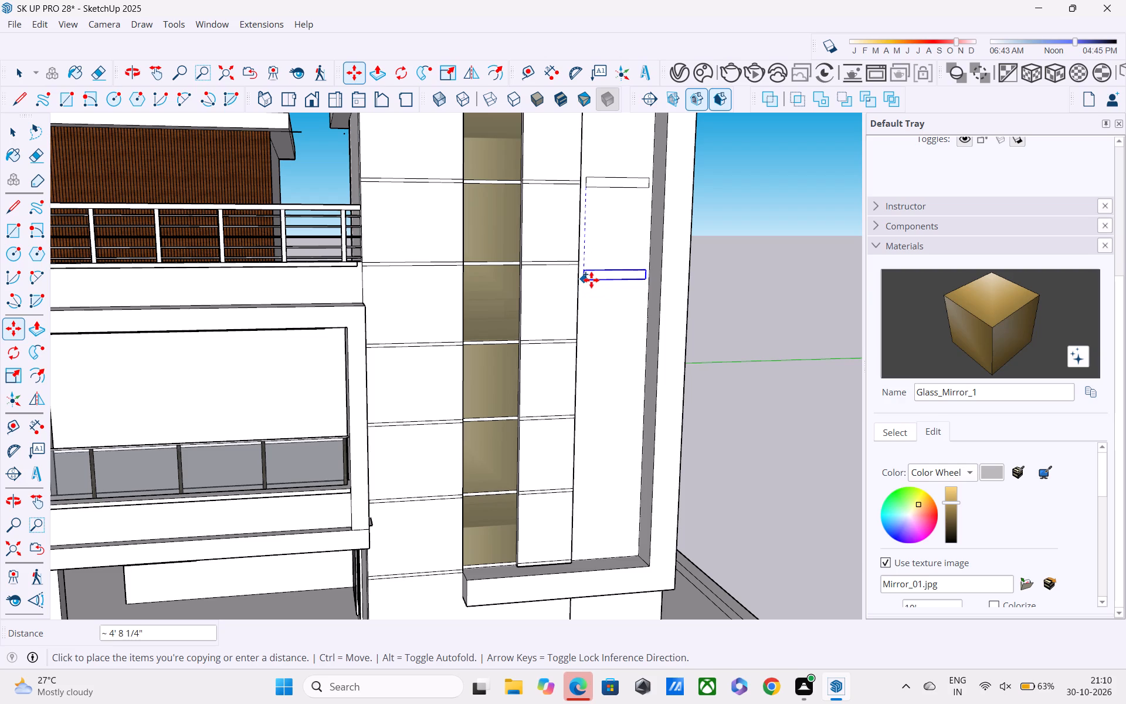
left_click(592, 278)
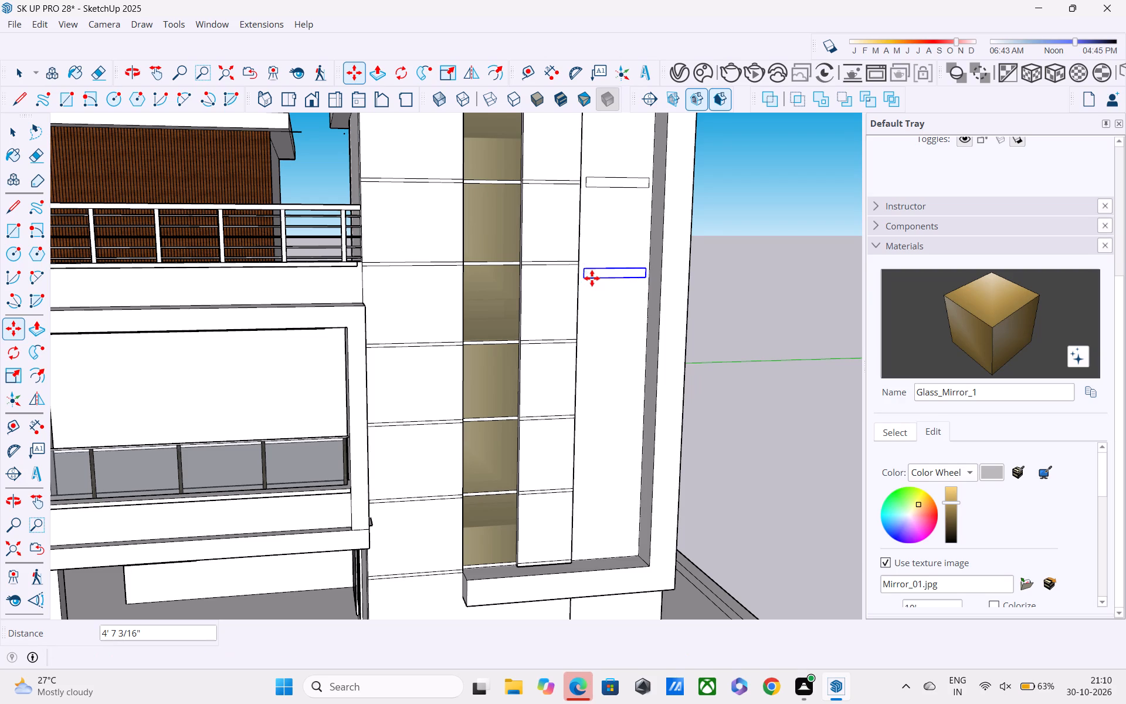
key("slash")
key("4")
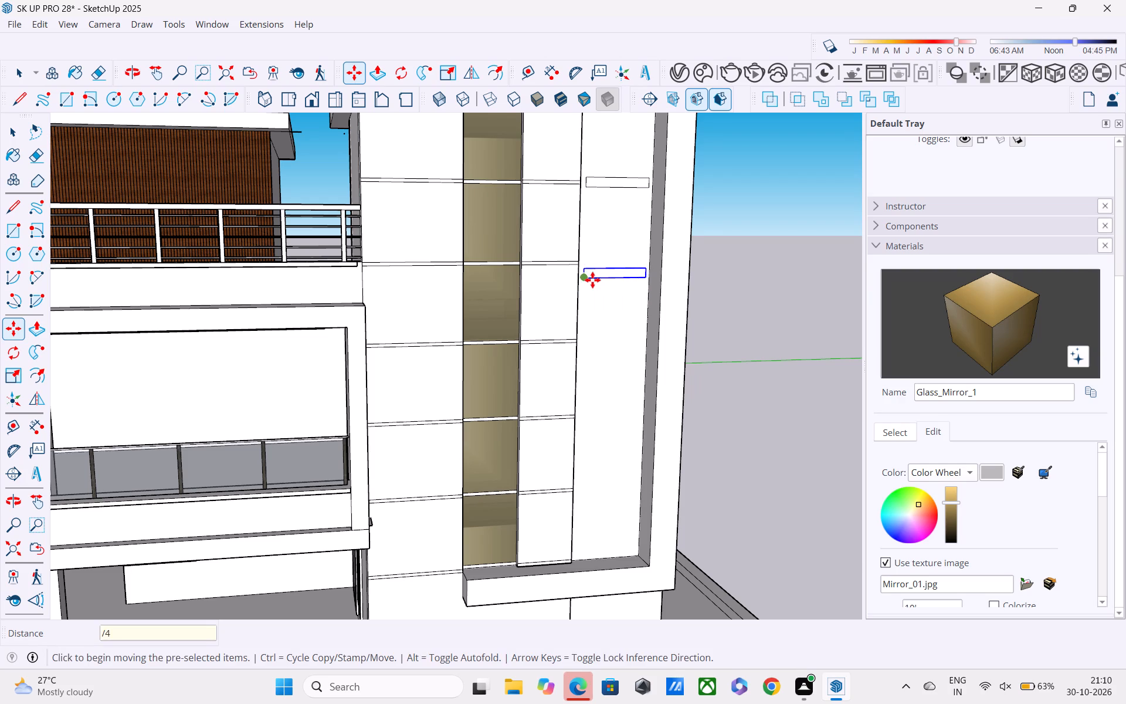
key("Return")
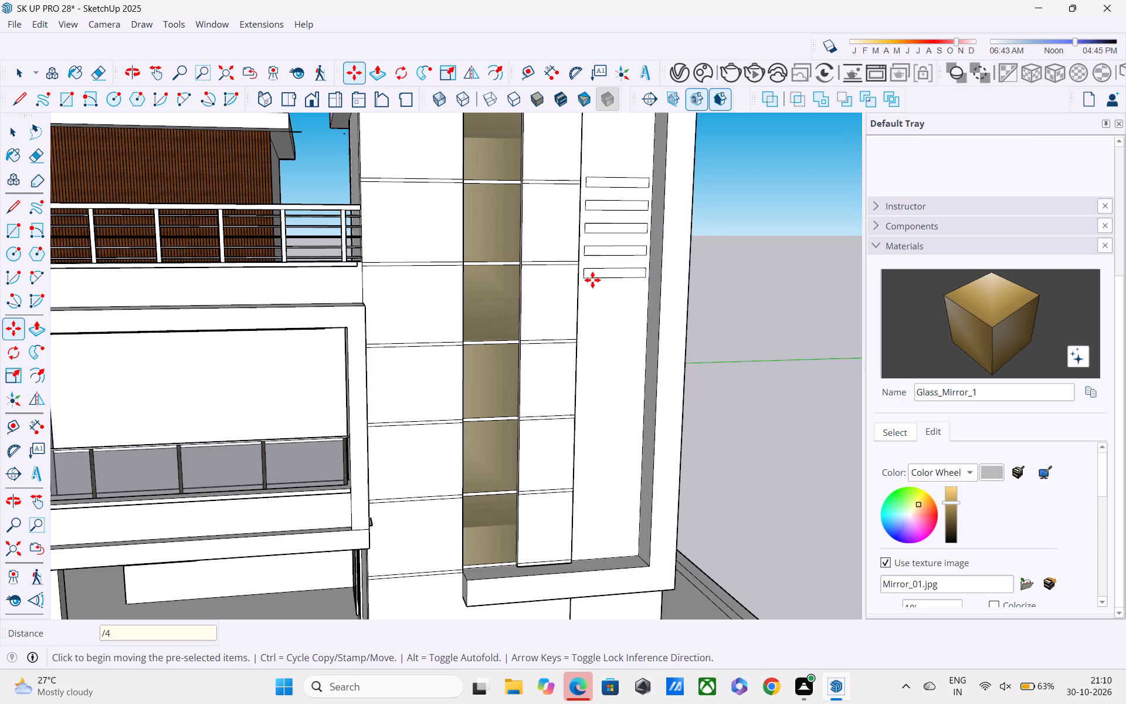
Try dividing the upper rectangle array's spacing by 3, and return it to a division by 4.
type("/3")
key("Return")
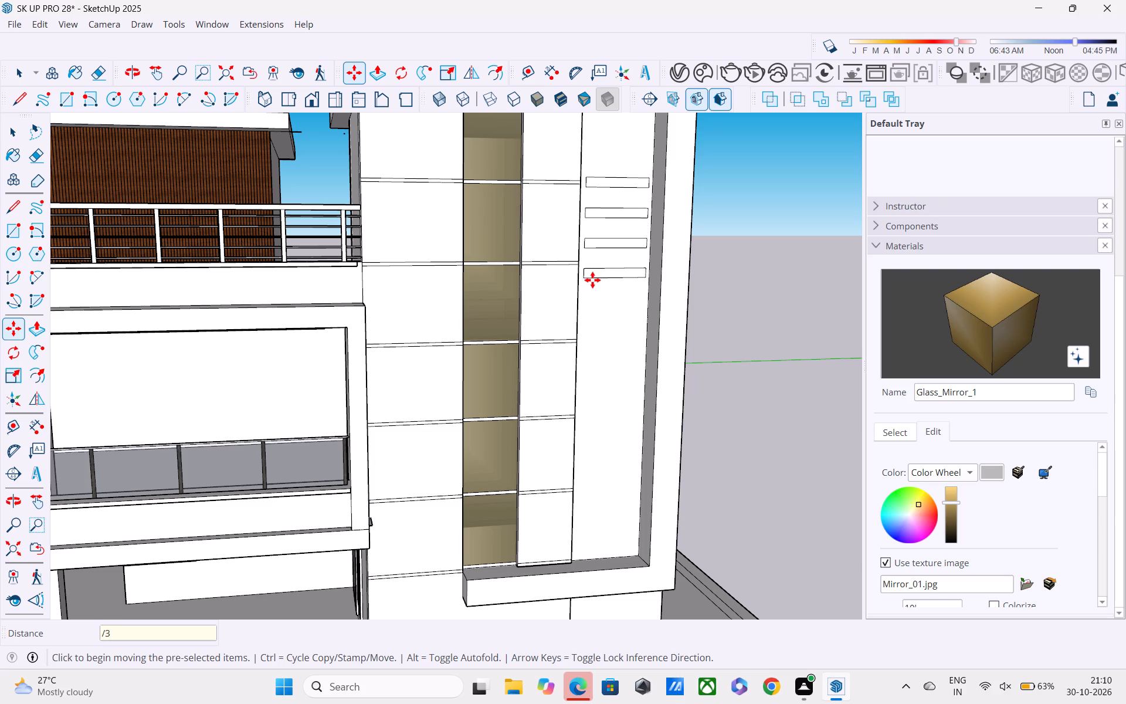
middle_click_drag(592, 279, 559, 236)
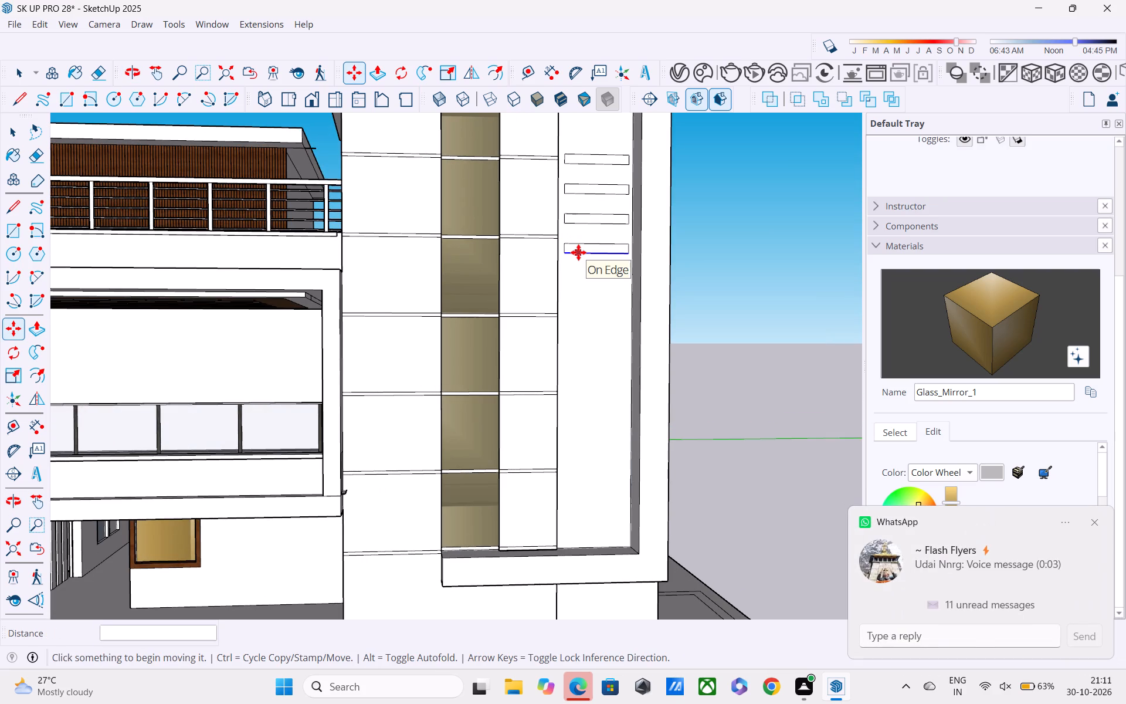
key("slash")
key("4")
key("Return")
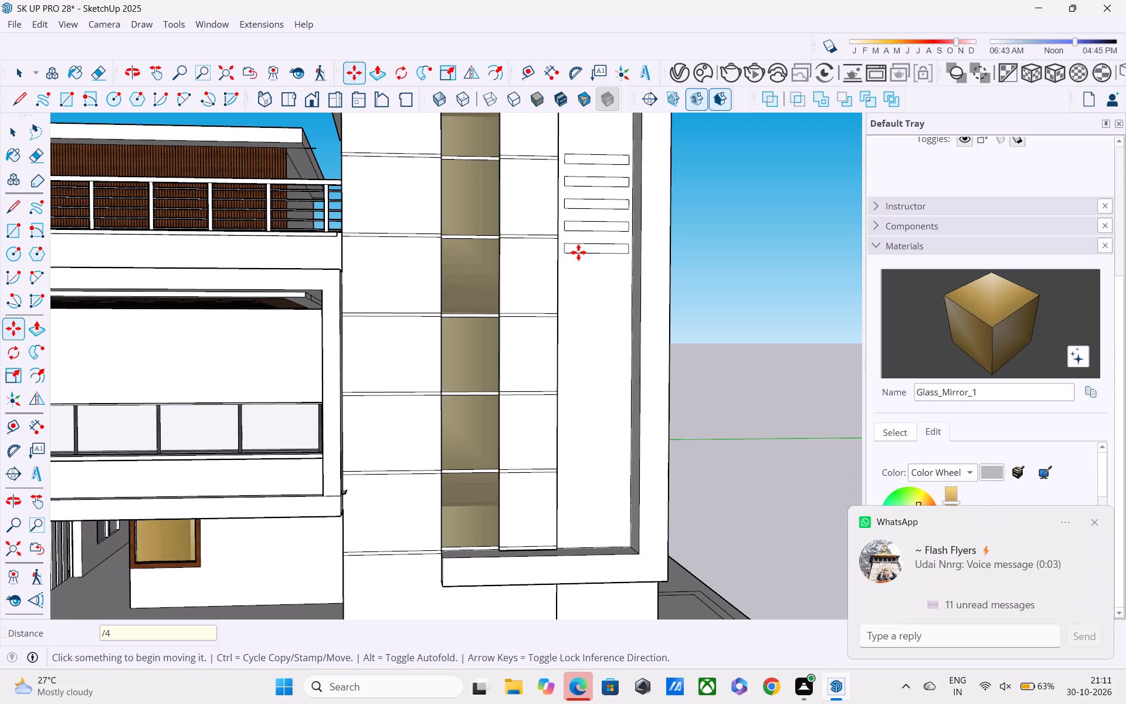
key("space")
Move the lowest rectangle of the upper array about 7' 8 1/2" straight down the tower's plain strip.
scroll(578, 252, "up", 1)
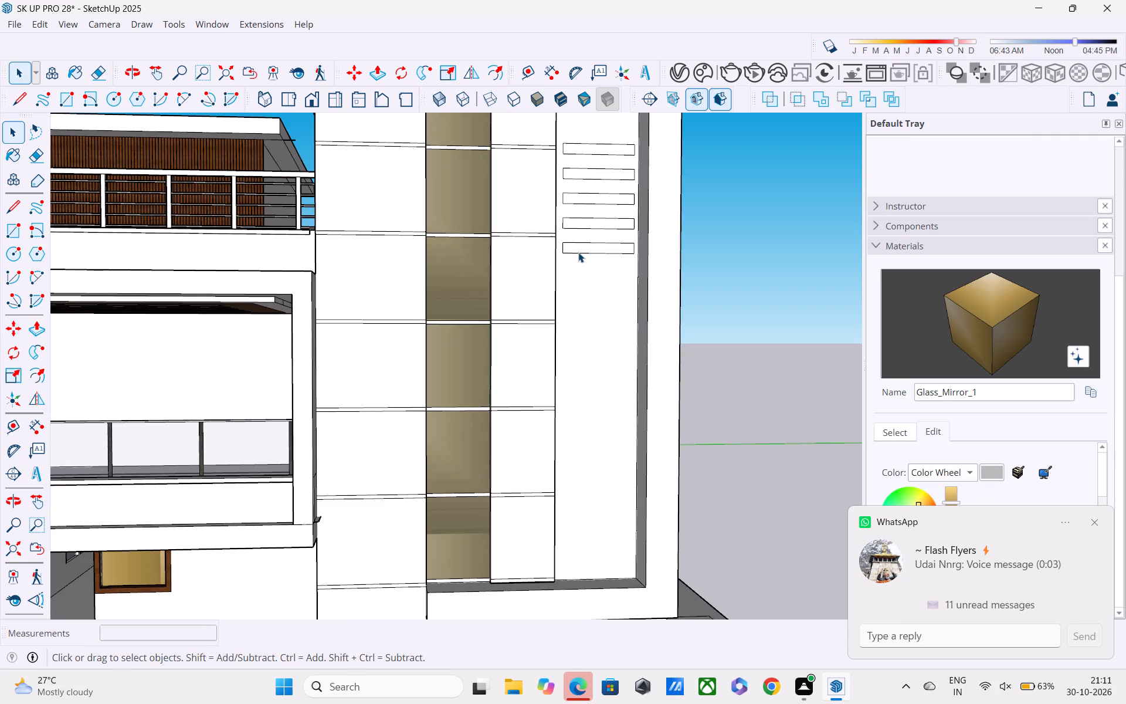
middle_click(580, 254)
scroll(584, 248, "up", 3)
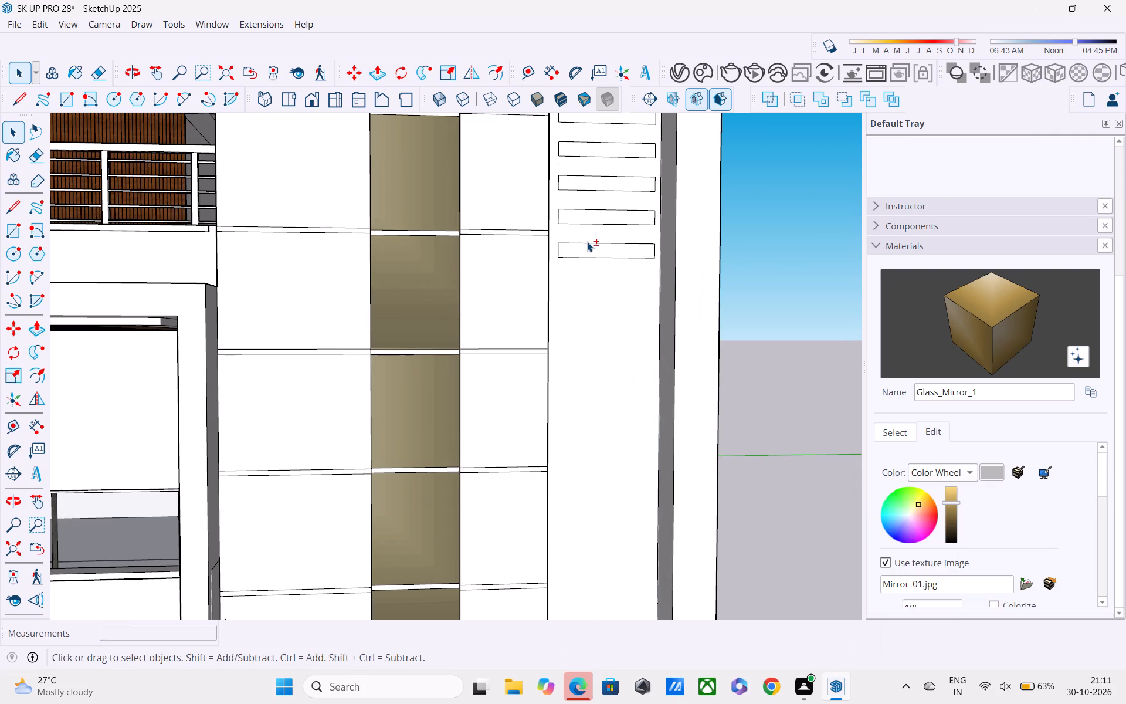
left_click(589, 242, "shift")
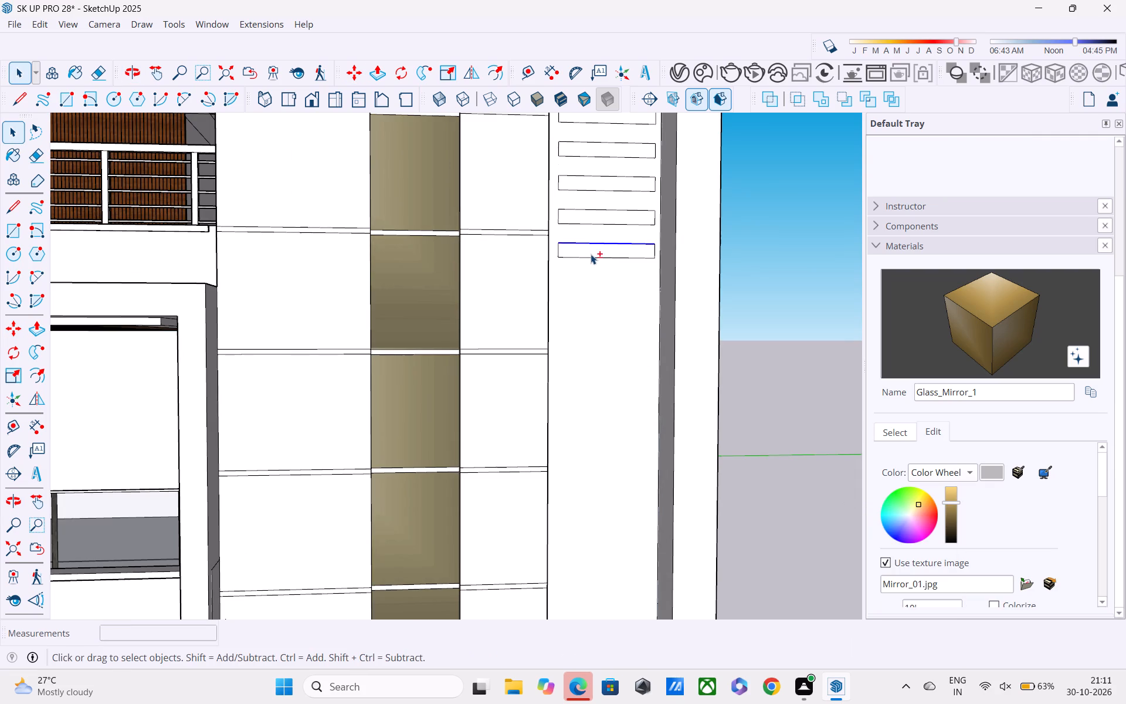
left_click(592, 259, "shift")
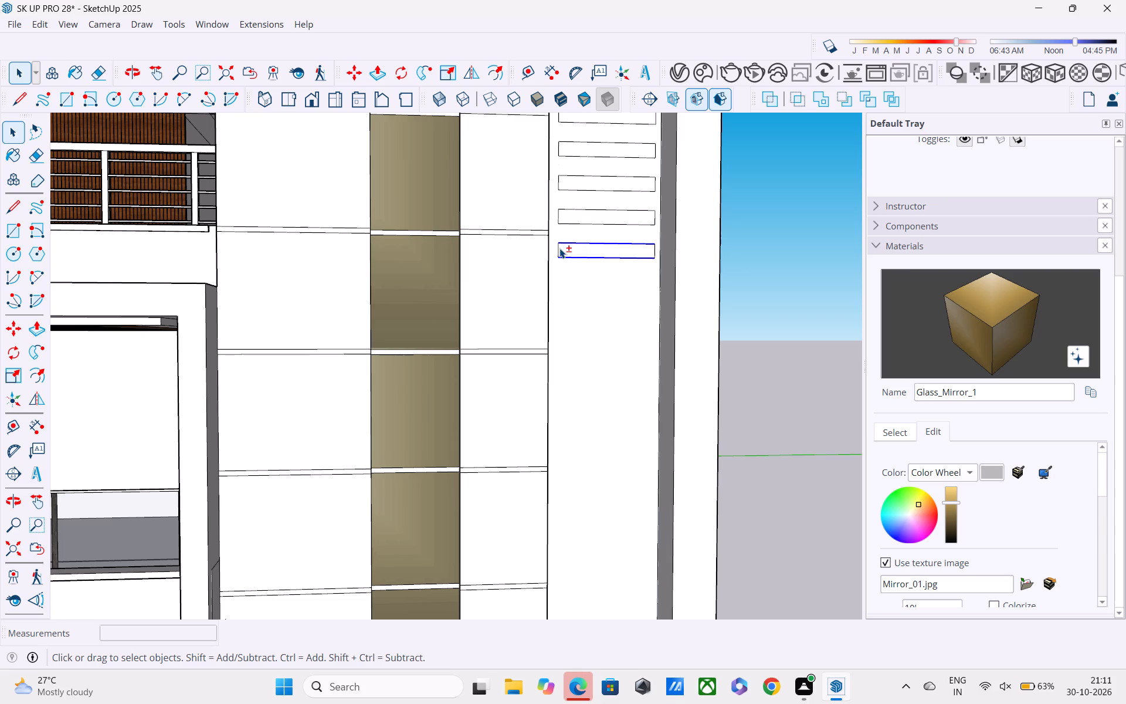
left_click(559, 248, "shift")
left_click(657, 249, "shift")
key("m")
left_click(558, 257)
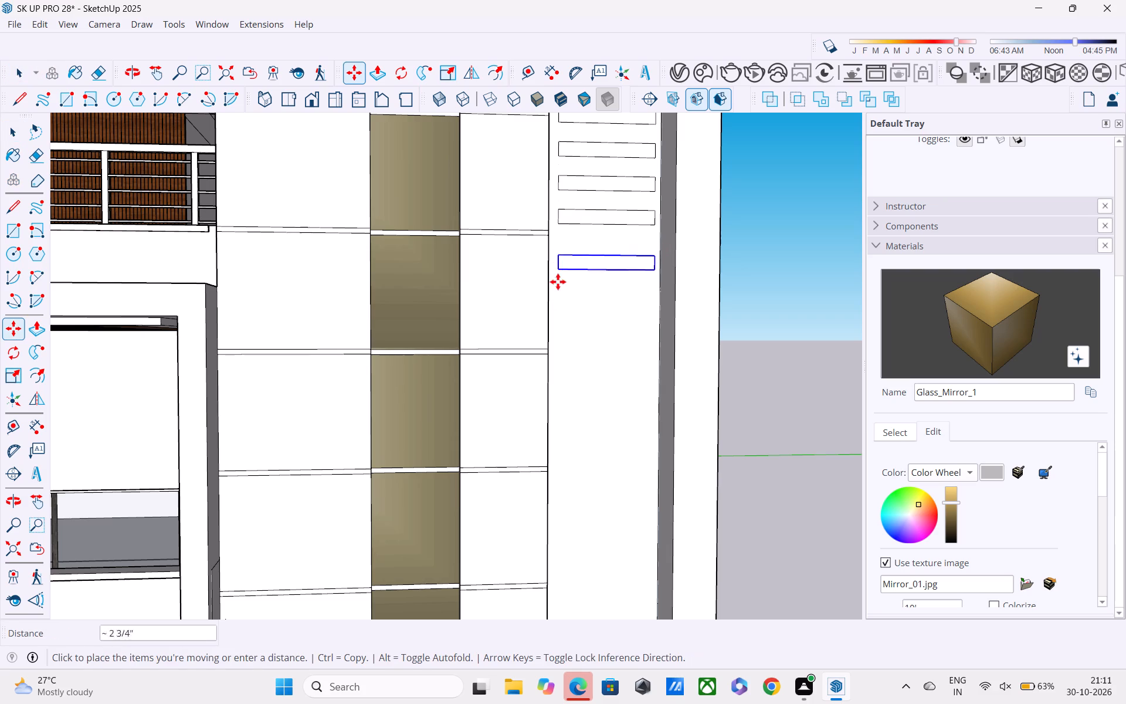
middle_click_drag(560, 329, 560, 223, "shift")
middle_click_drag(564, 275, 567, 202)
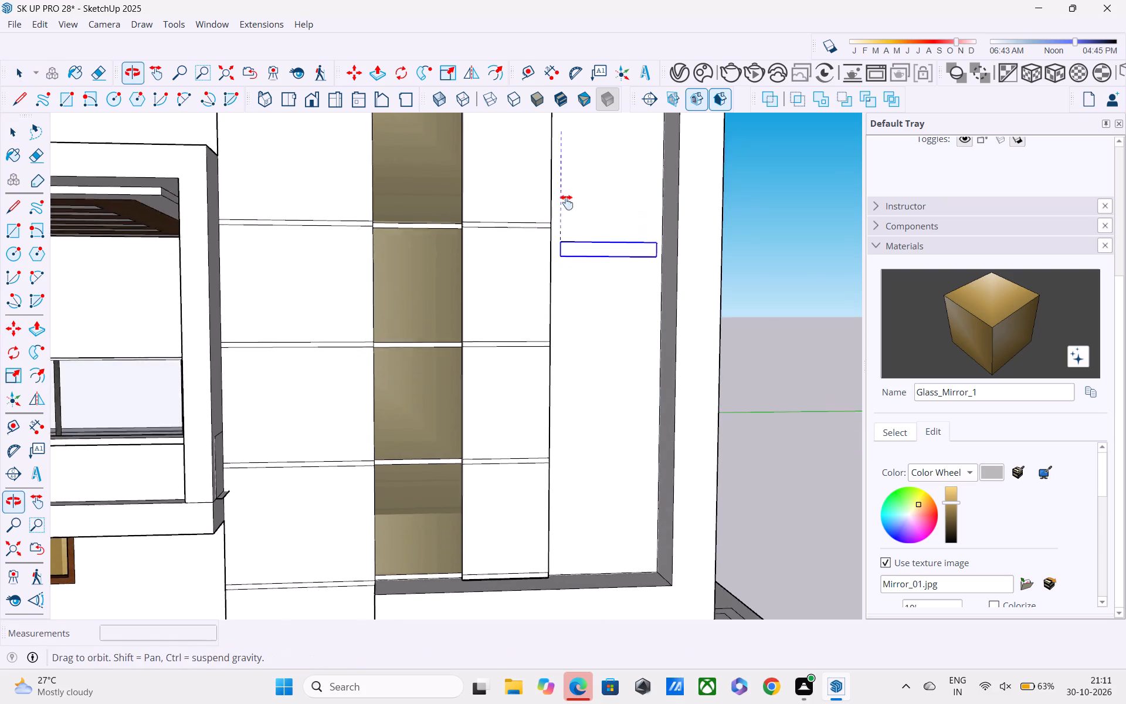
middle_click_drag(567, 202, 567, 151)
middle_click_drag(572, 251, 572, 195)
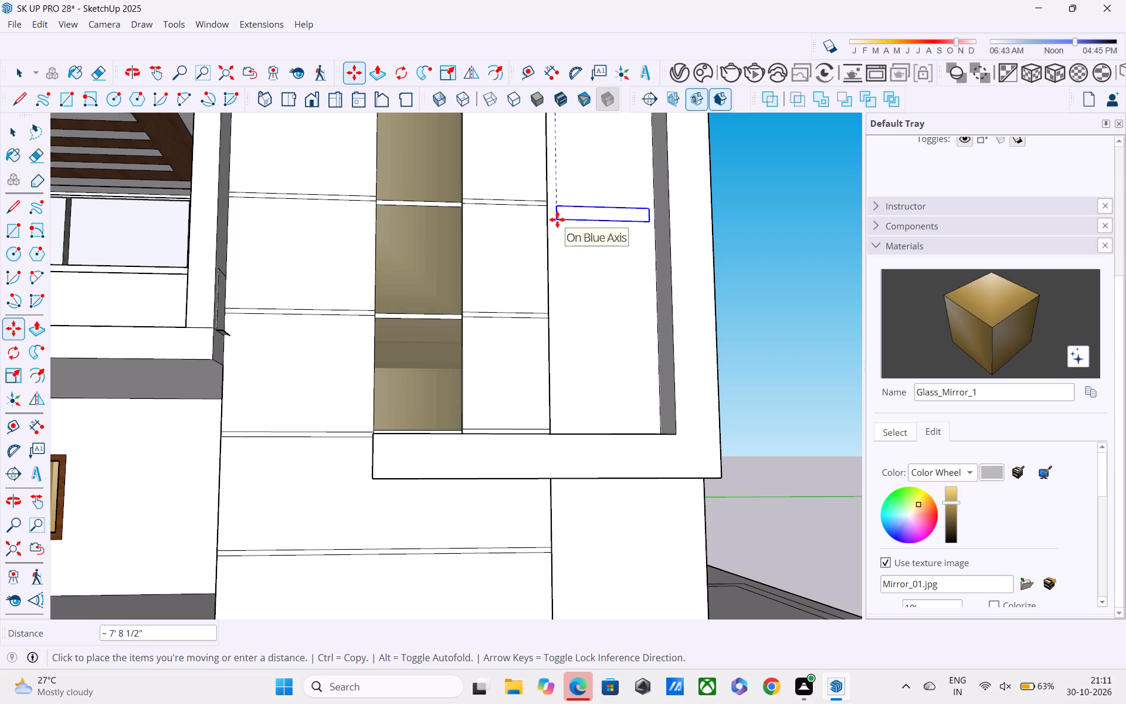
left_click(557, 219)
Copy the moved rectangle about 3' 11" down the strip and divide the distance into 4 equally spaced copies.
left_click(555, 218)
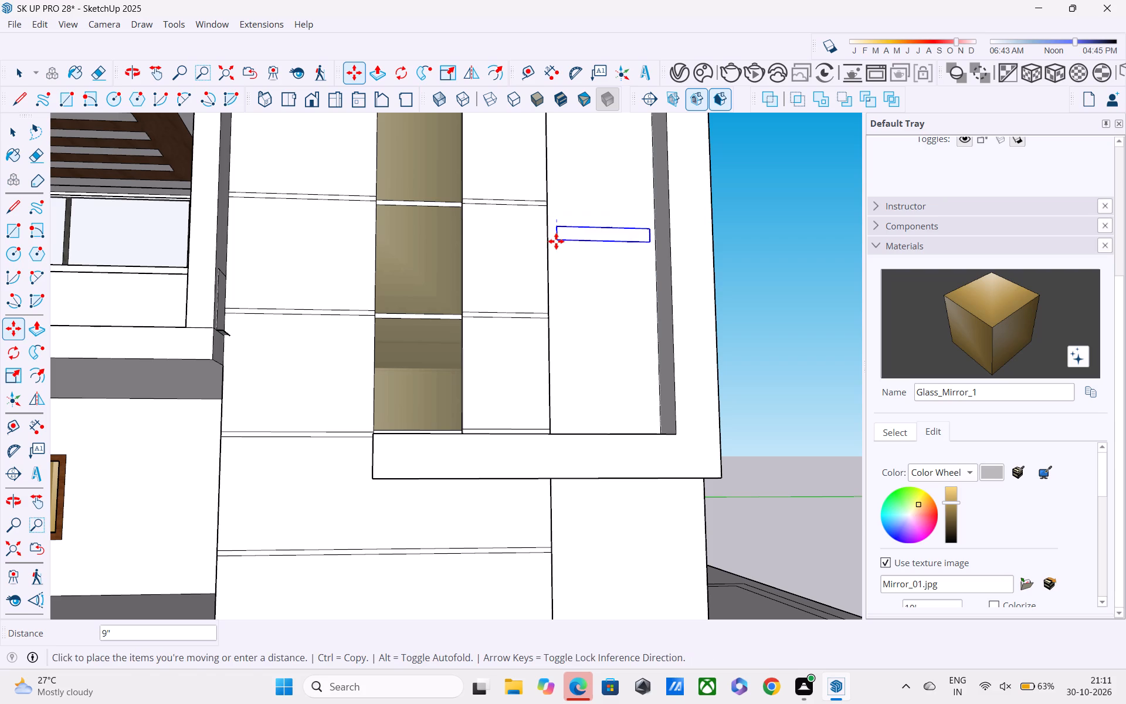
left_click(562, 327)
type("/4")
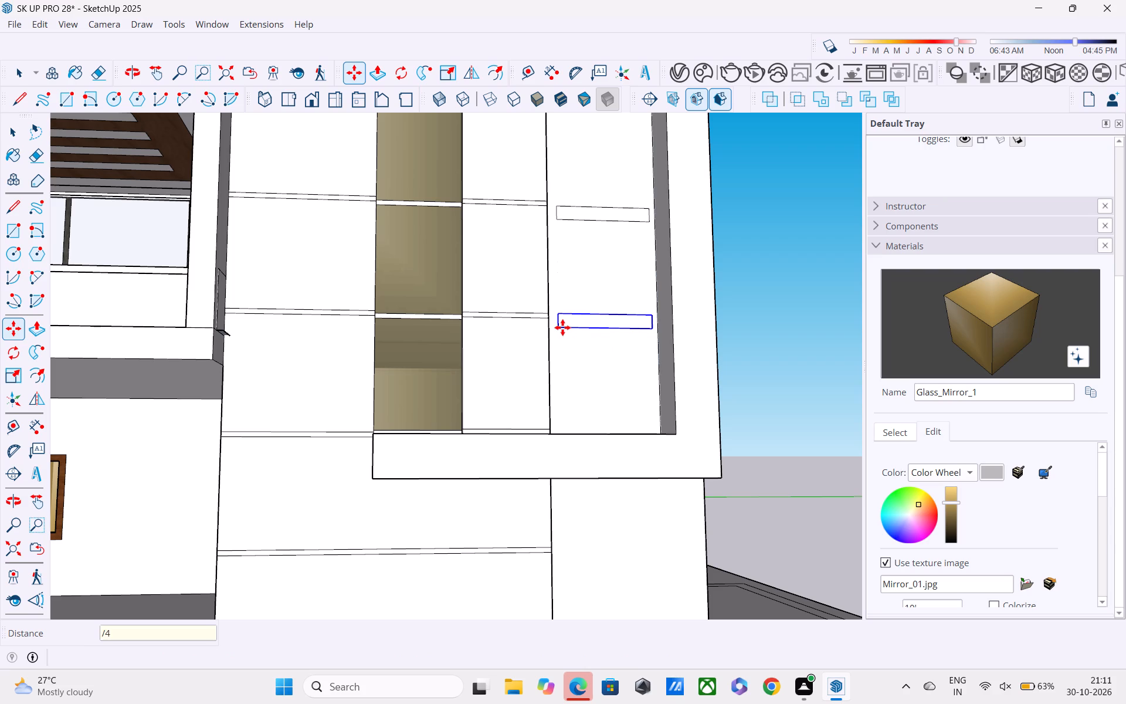
key("Return")
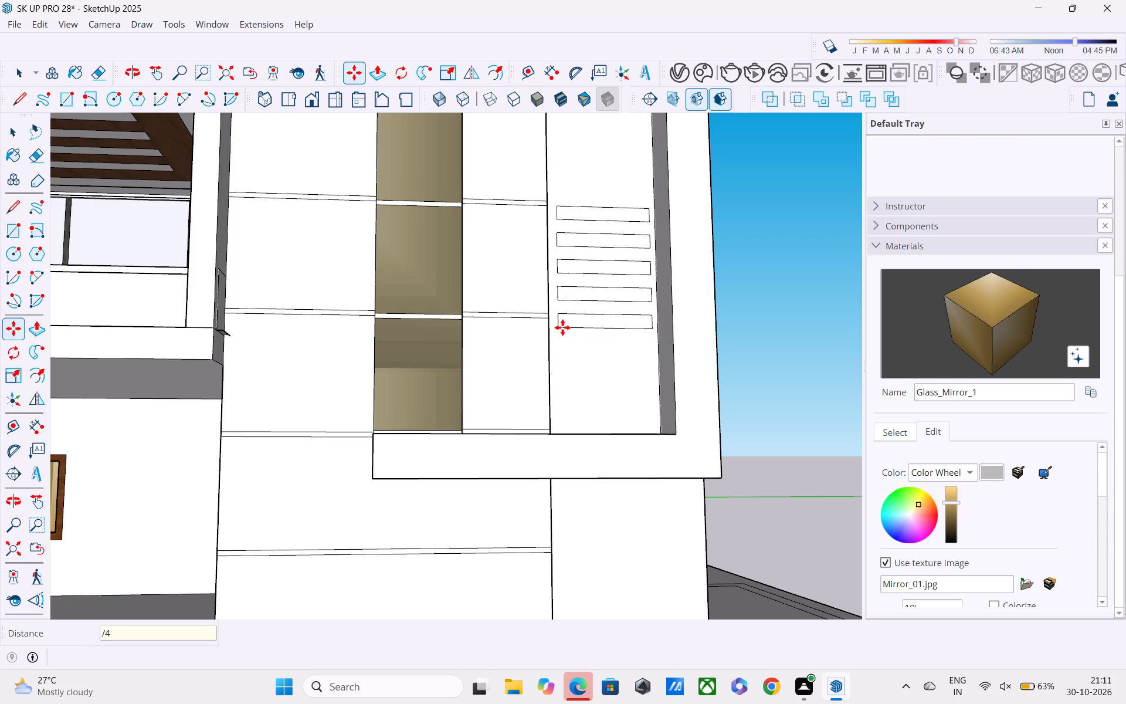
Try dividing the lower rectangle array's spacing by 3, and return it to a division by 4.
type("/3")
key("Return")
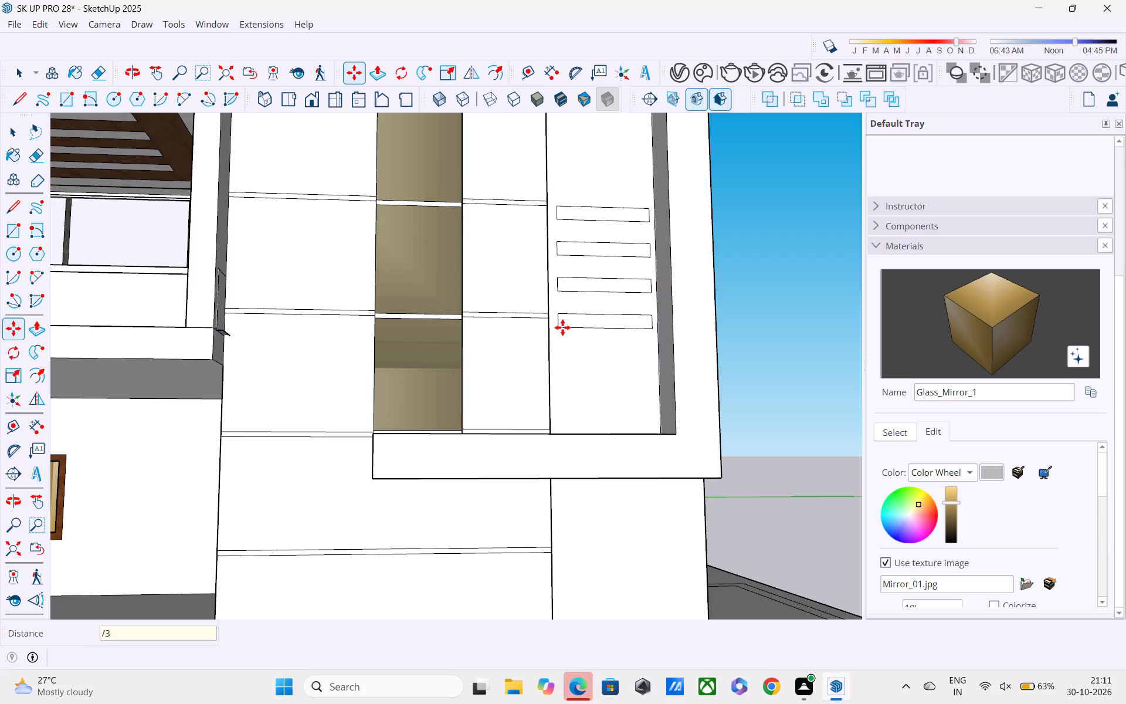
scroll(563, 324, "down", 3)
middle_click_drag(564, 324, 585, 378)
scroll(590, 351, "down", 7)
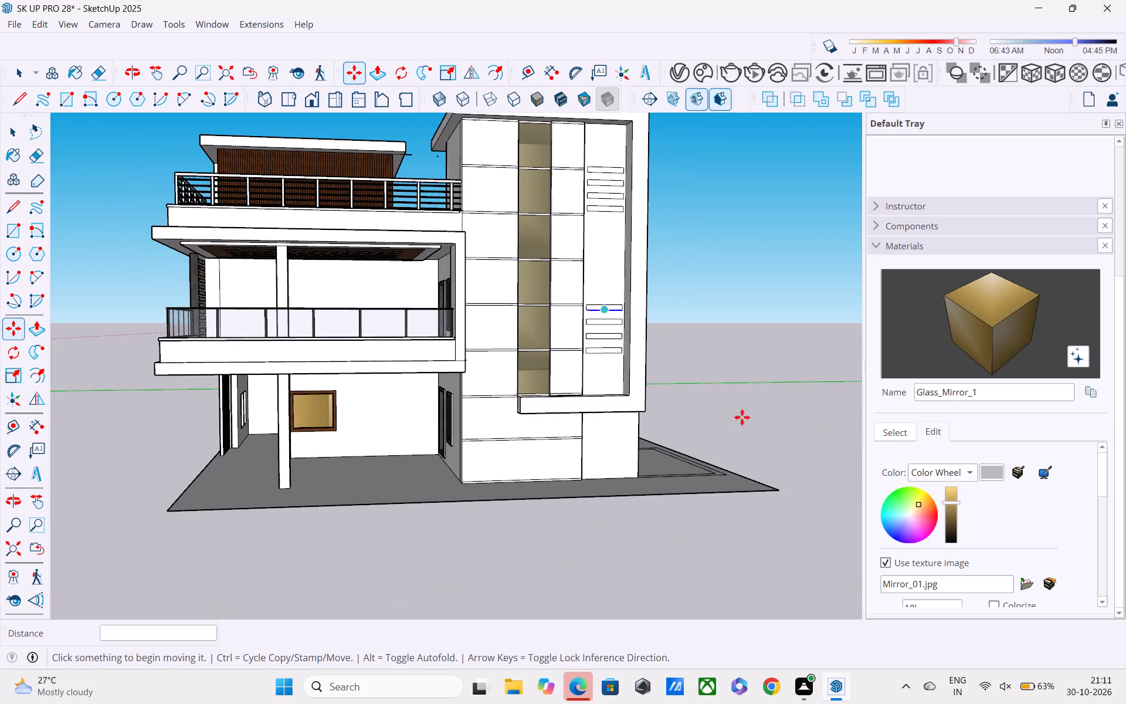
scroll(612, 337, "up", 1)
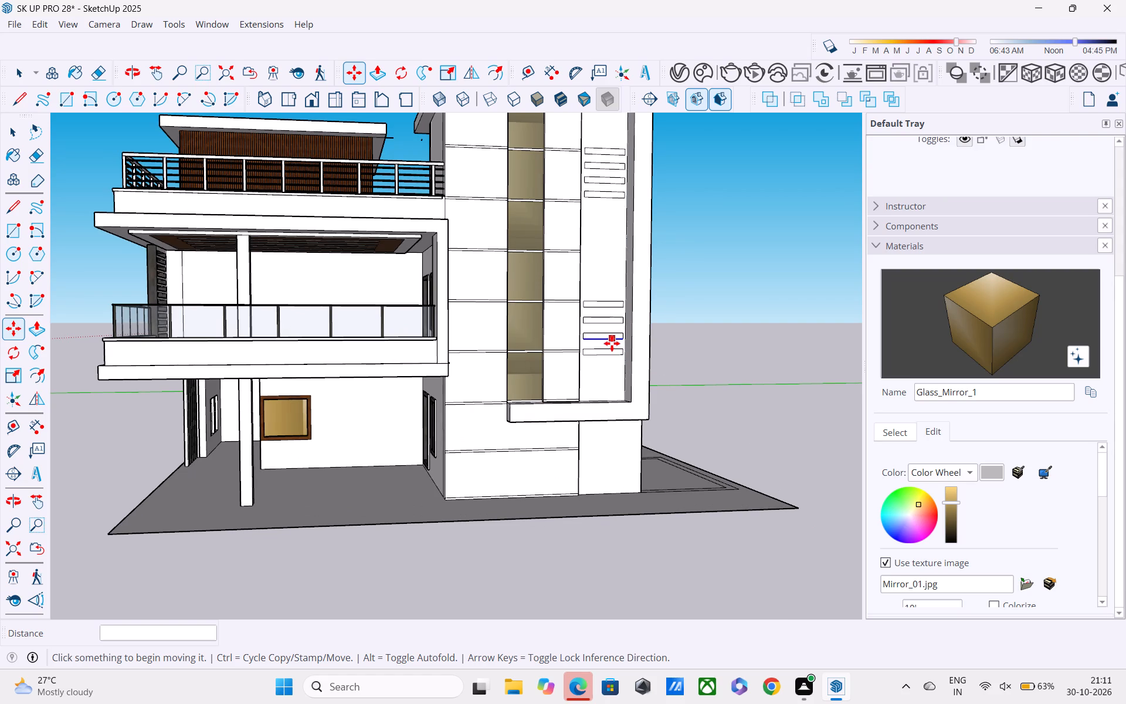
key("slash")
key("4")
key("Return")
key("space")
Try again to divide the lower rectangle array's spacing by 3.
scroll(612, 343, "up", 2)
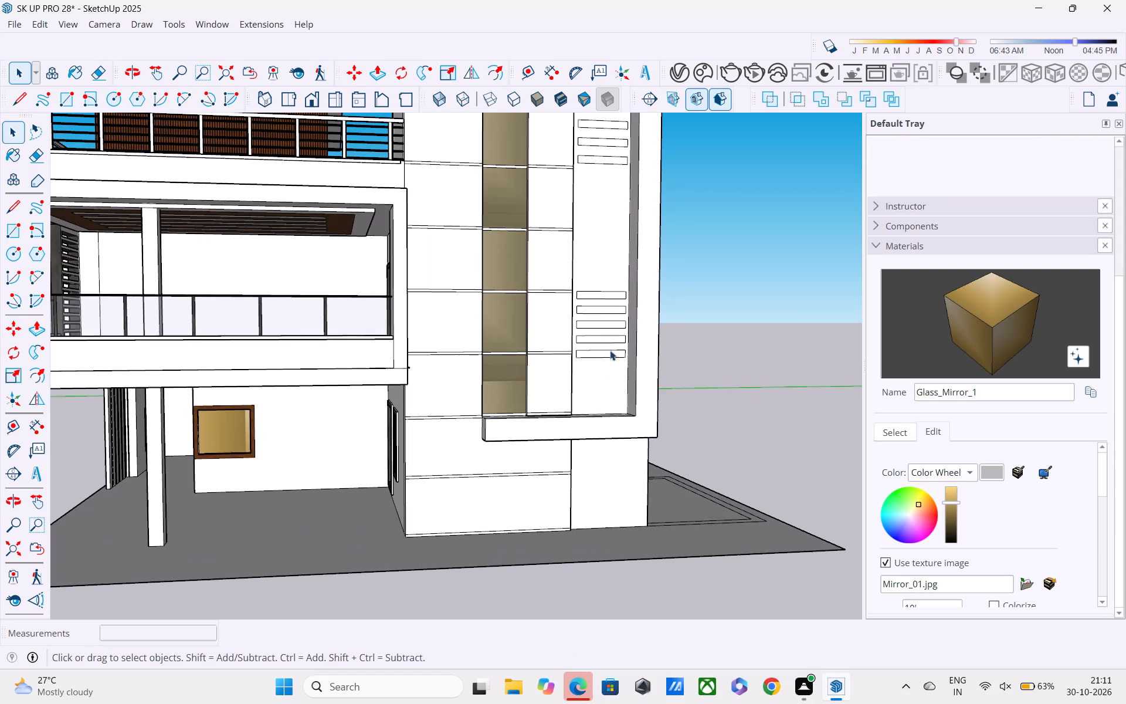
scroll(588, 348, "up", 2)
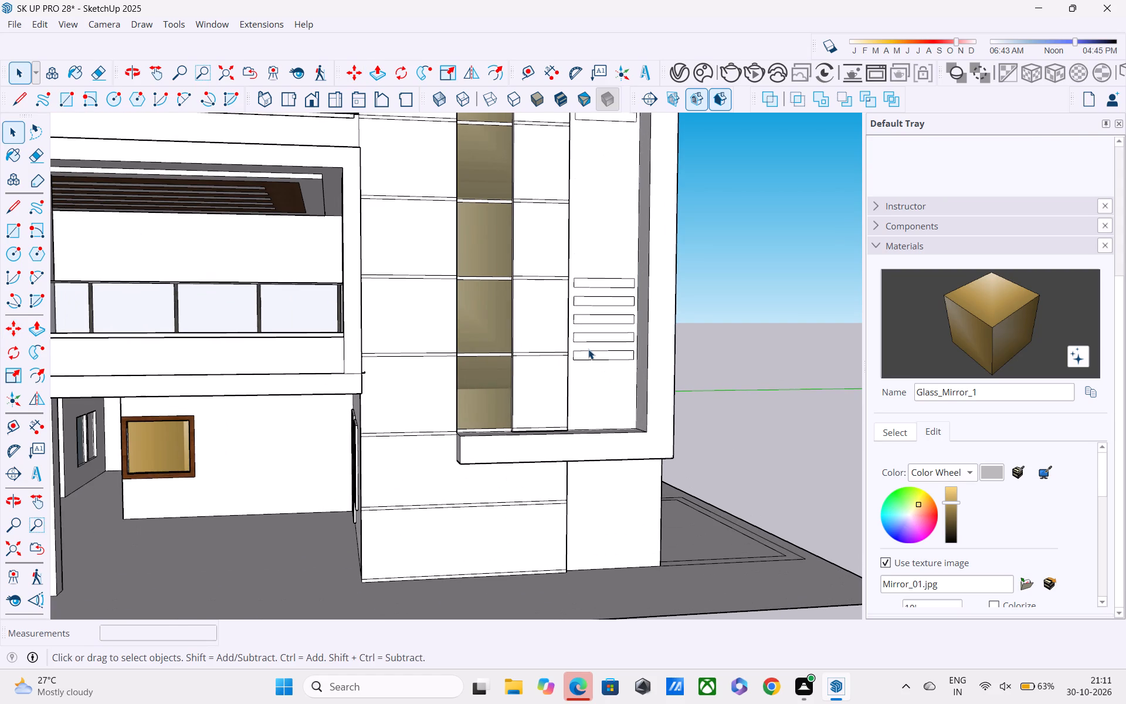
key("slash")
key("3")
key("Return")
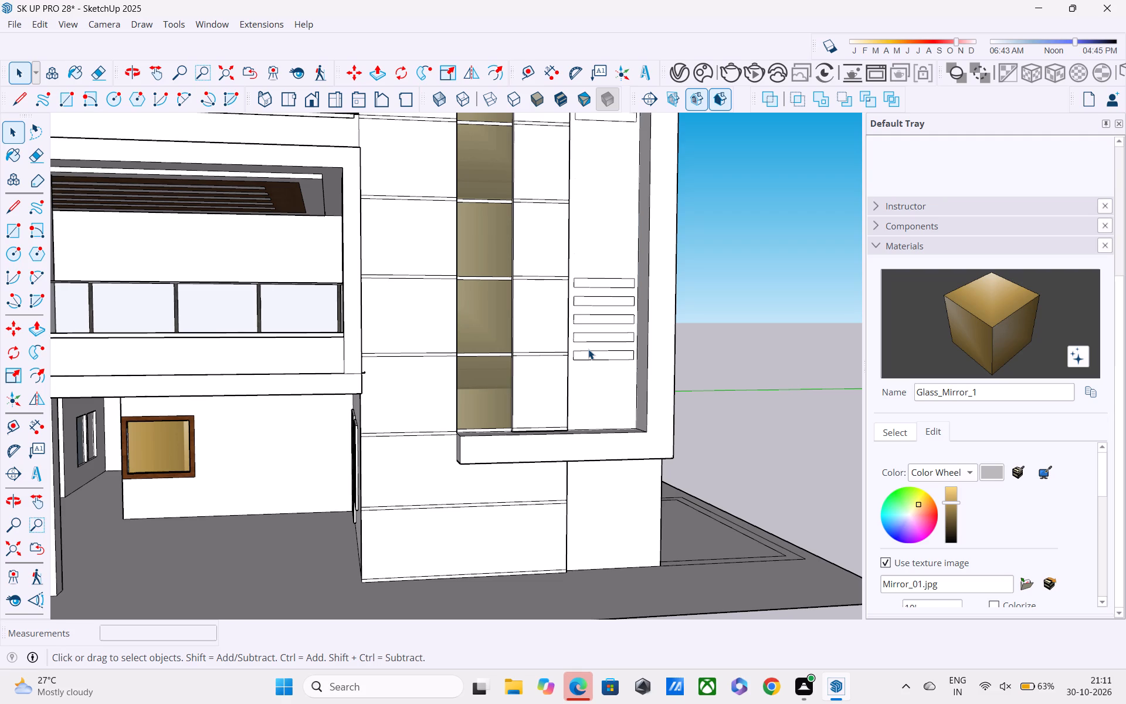
Delete the lowest rectangle of the lower array on the tower's plain strip.
scroll(588, 349, "up", 2)
left_click(588, 351)
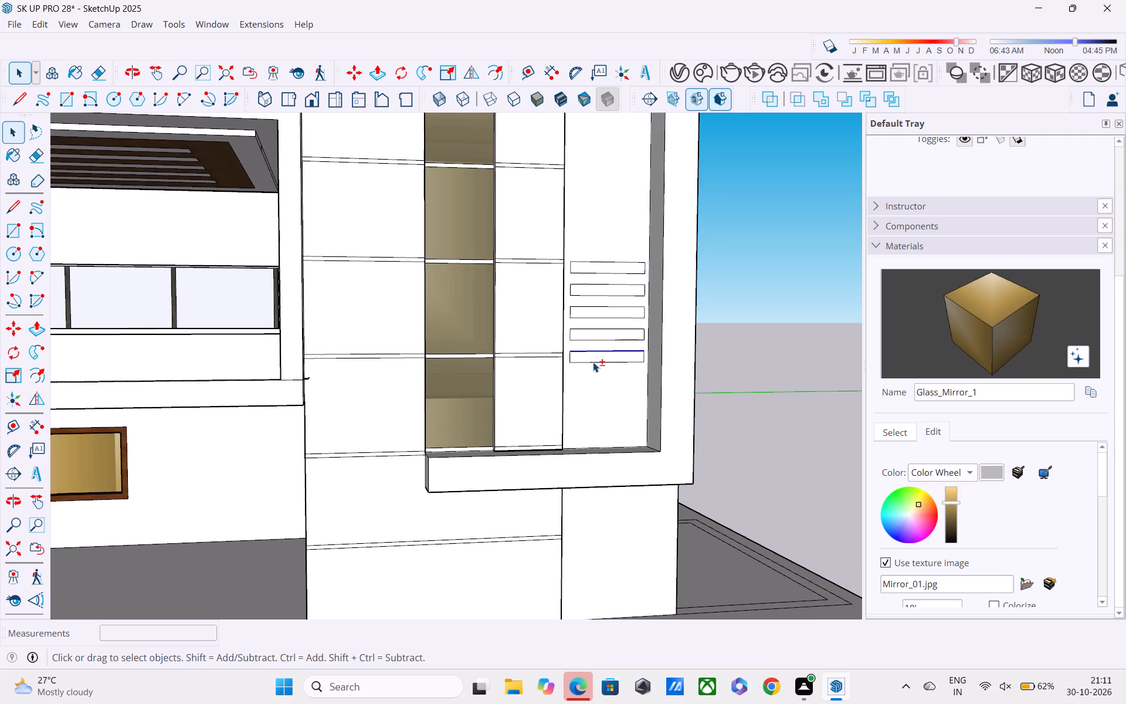
left_click(593, 362, "shift")
scroll(592, 361, "up", 2, "shift")
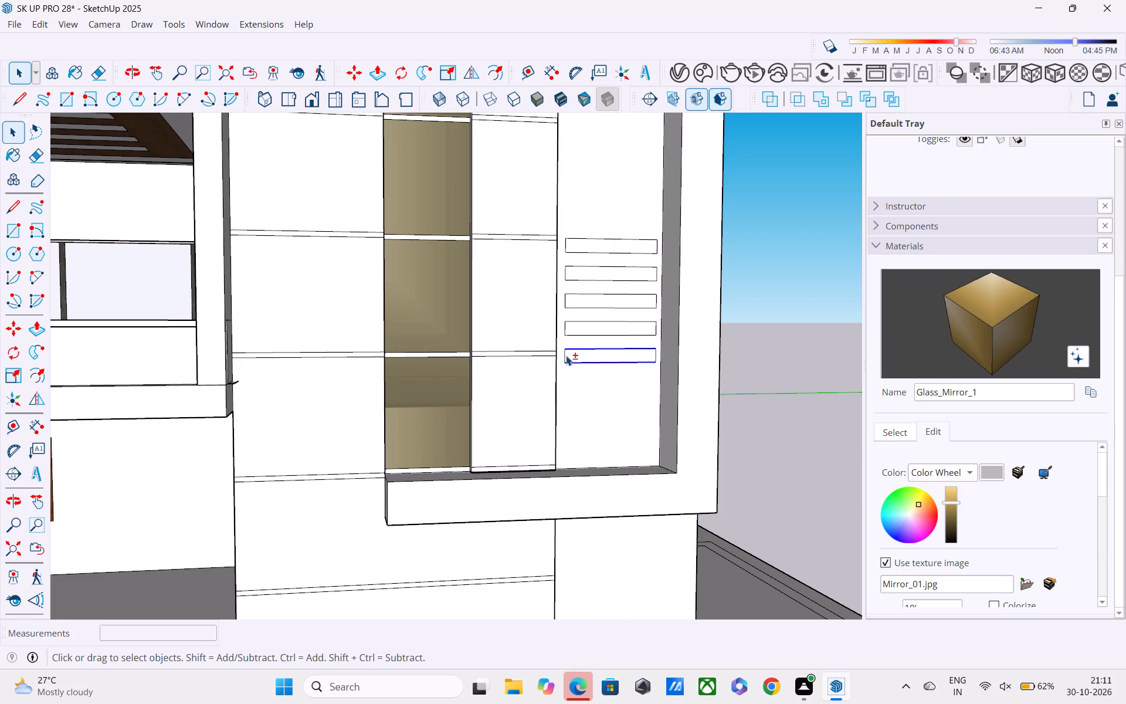
left_click(566, 356, "shift")
left_click(656, 352, "shift")
key("Pause")
key("Delete")
Extrude the four remaining rectangles of the lower array outward by 3" with Push/Pull.
scroll(646, 353, "down", 1)
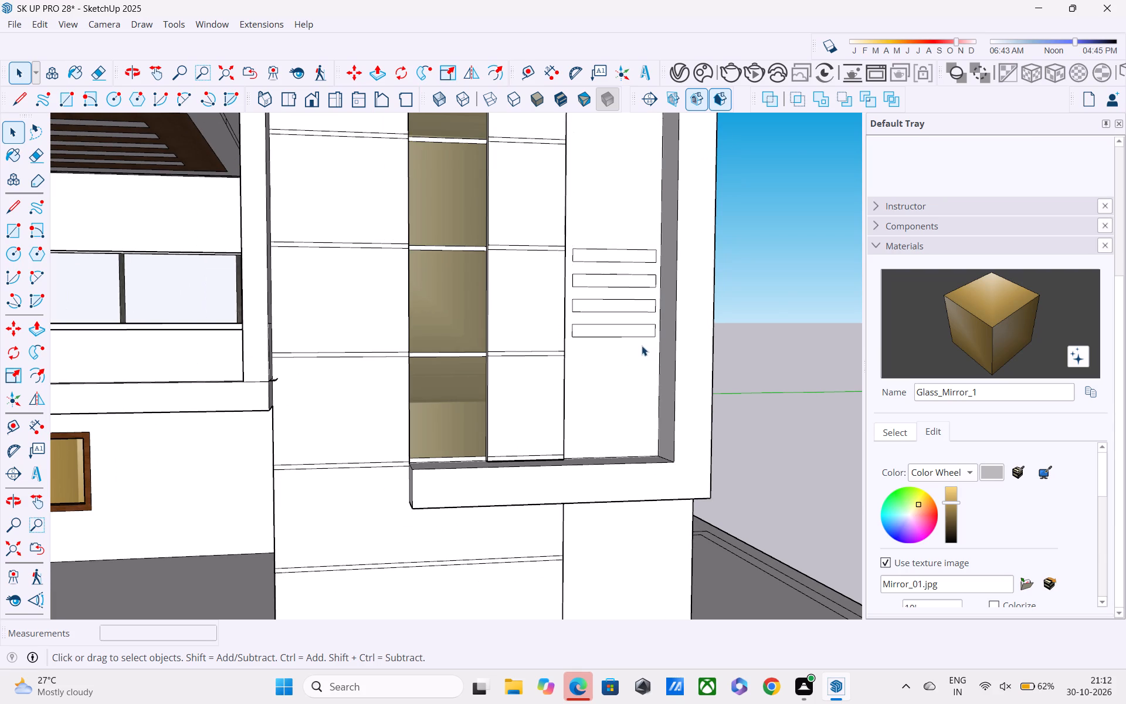
type("[P")
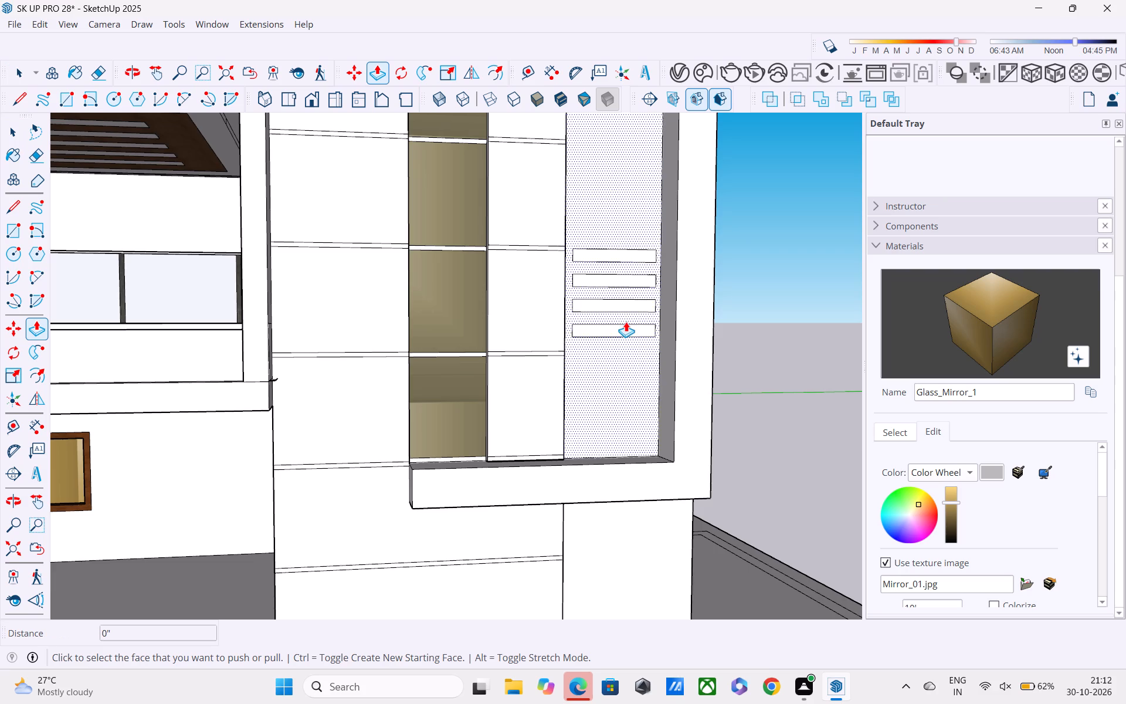
scroll(626, 321, "up", 2)
left_click(629, 331)
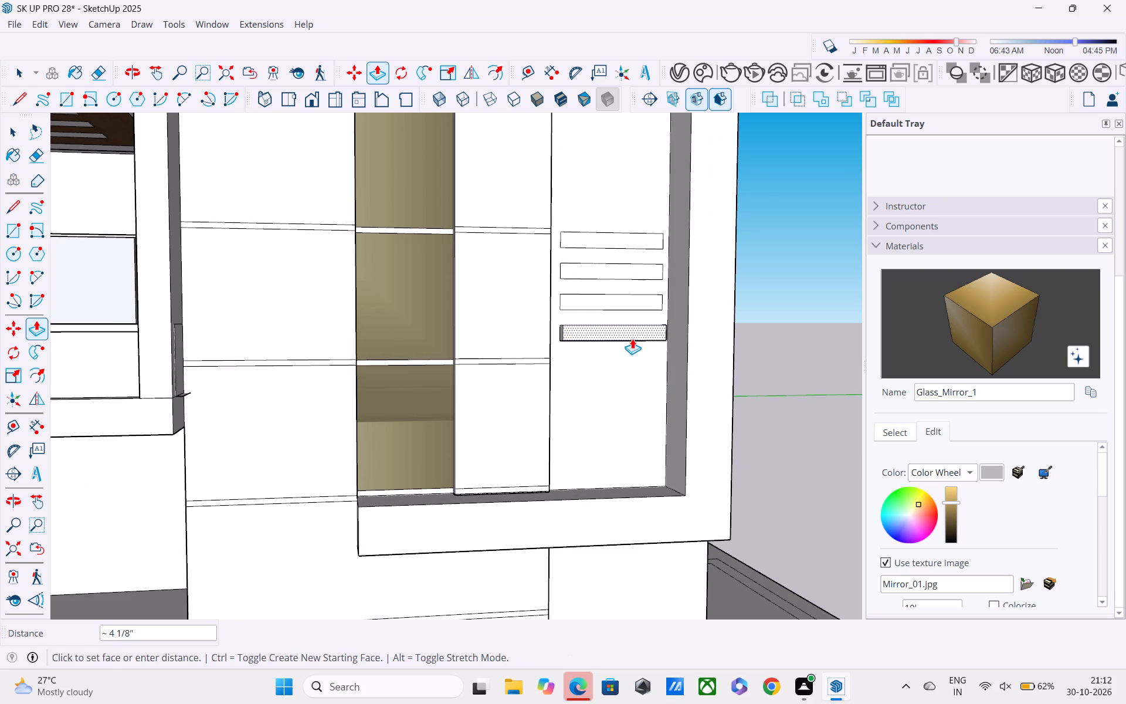
type("3\"")
key("Return")
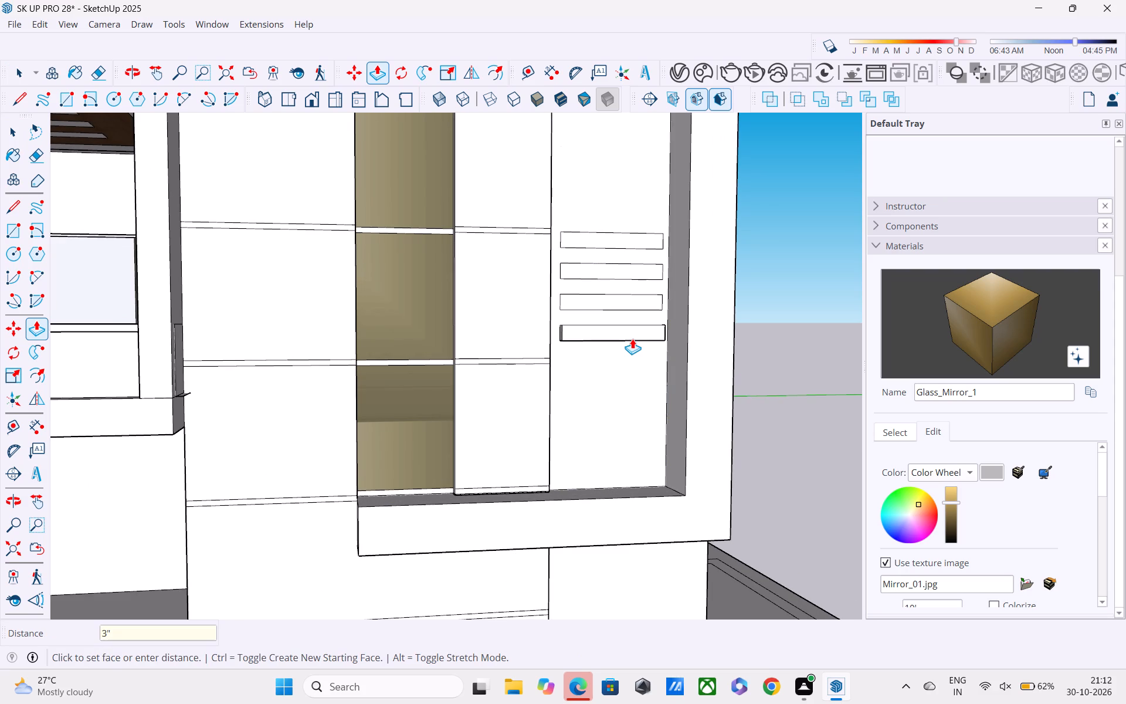
double_click(616, 300)
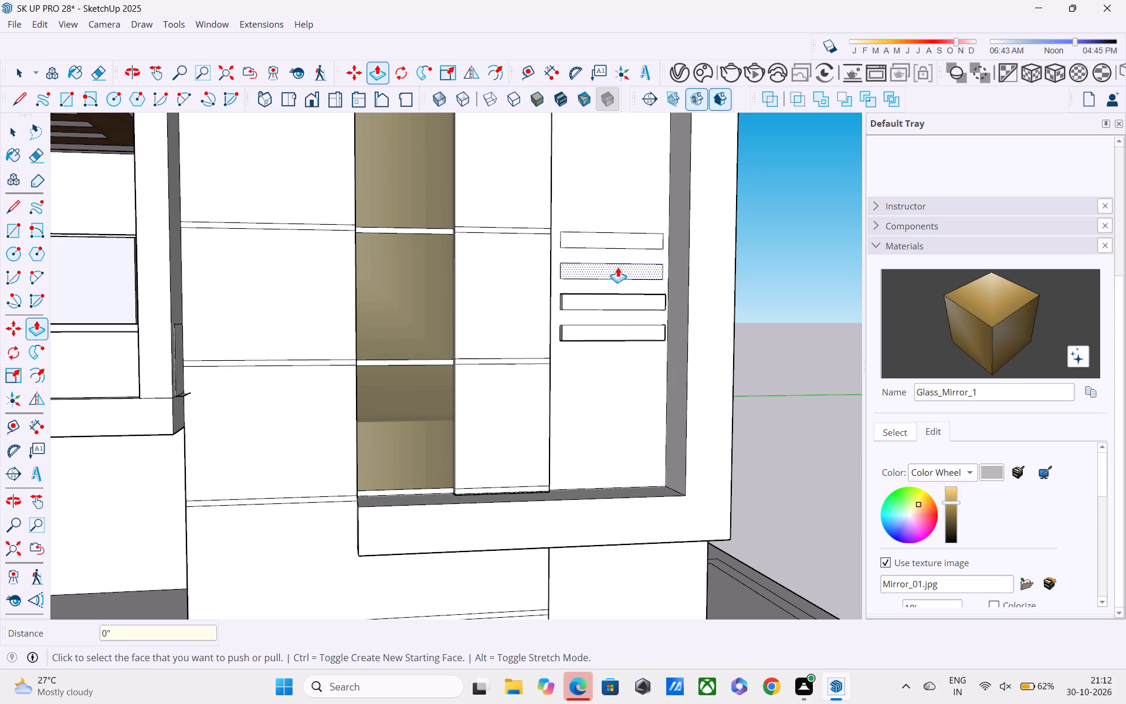
double_click(618, 267)
middle_click_drag(615, 267, 815, 301)
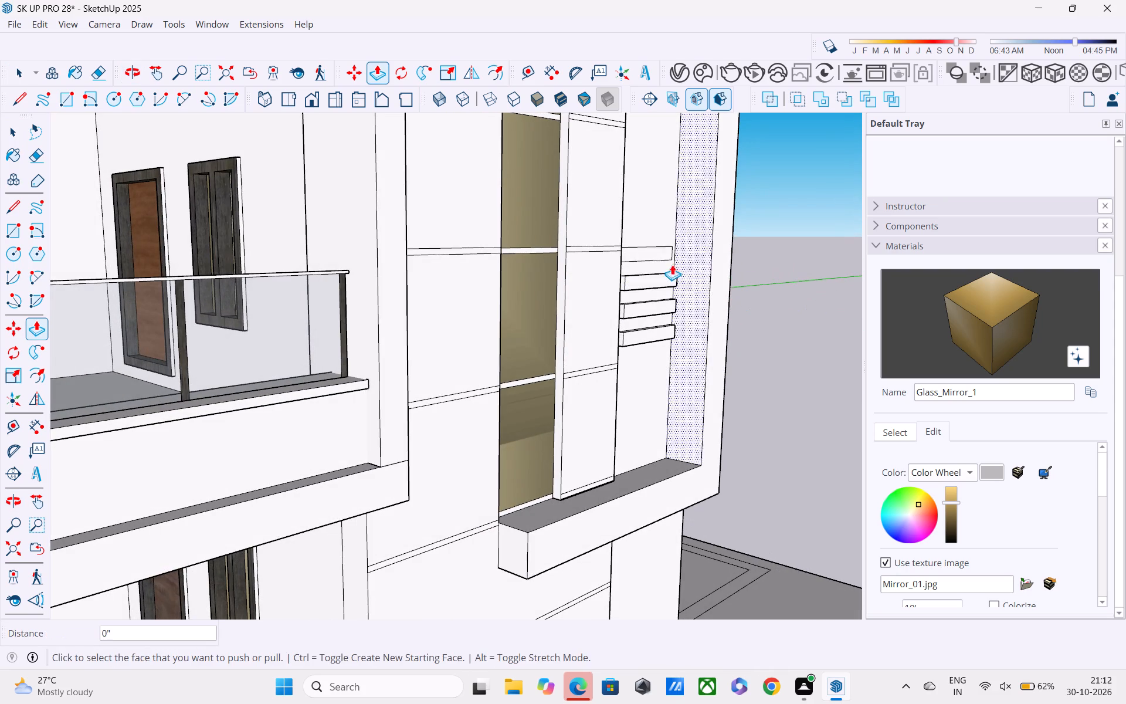
double_click(654, 250)
Extrude the four rectangles of the upper array outward by the same 3".
middle_click_drag(654, 227, 699, 456, "shift")
double_click(697, 232)
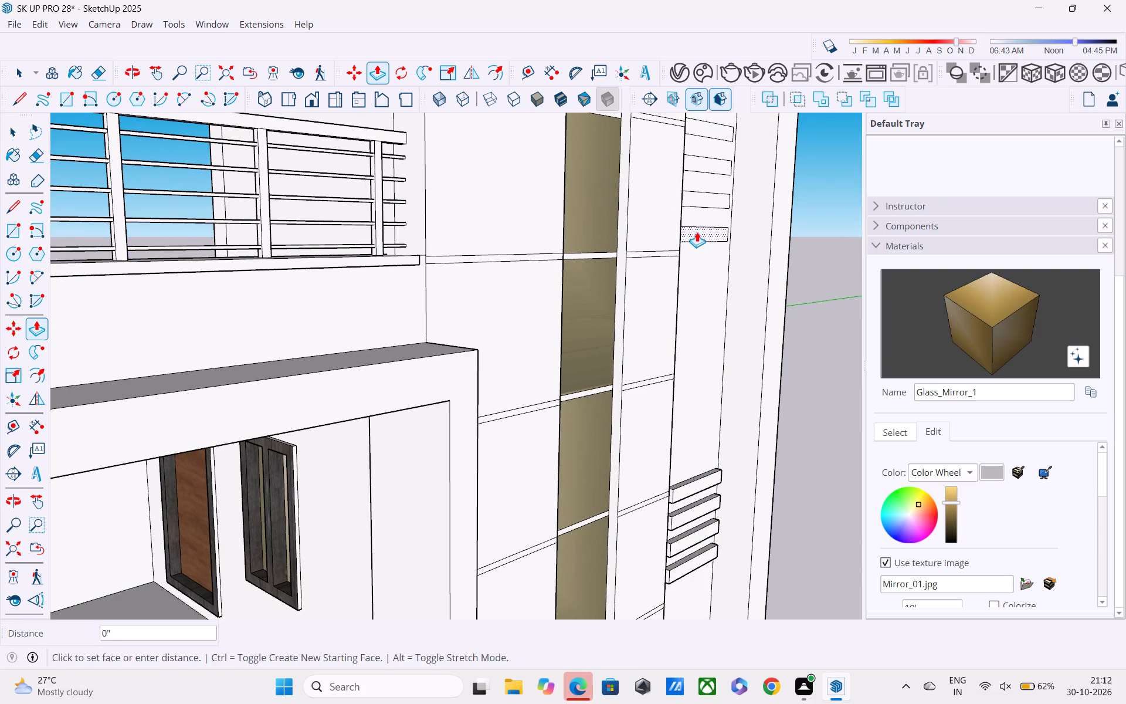
double_click(703, 195)
left_click(708, 165)
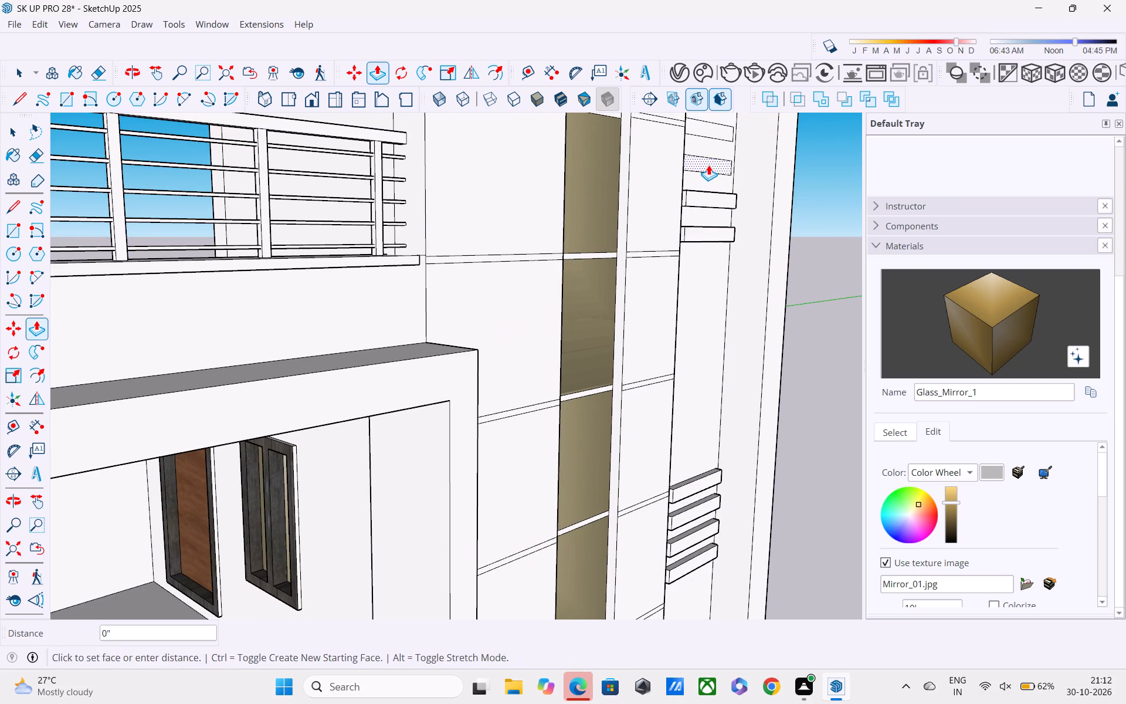
double_click(708, 165)
middle_click_drag(711, 162, 767, 262, "shift")
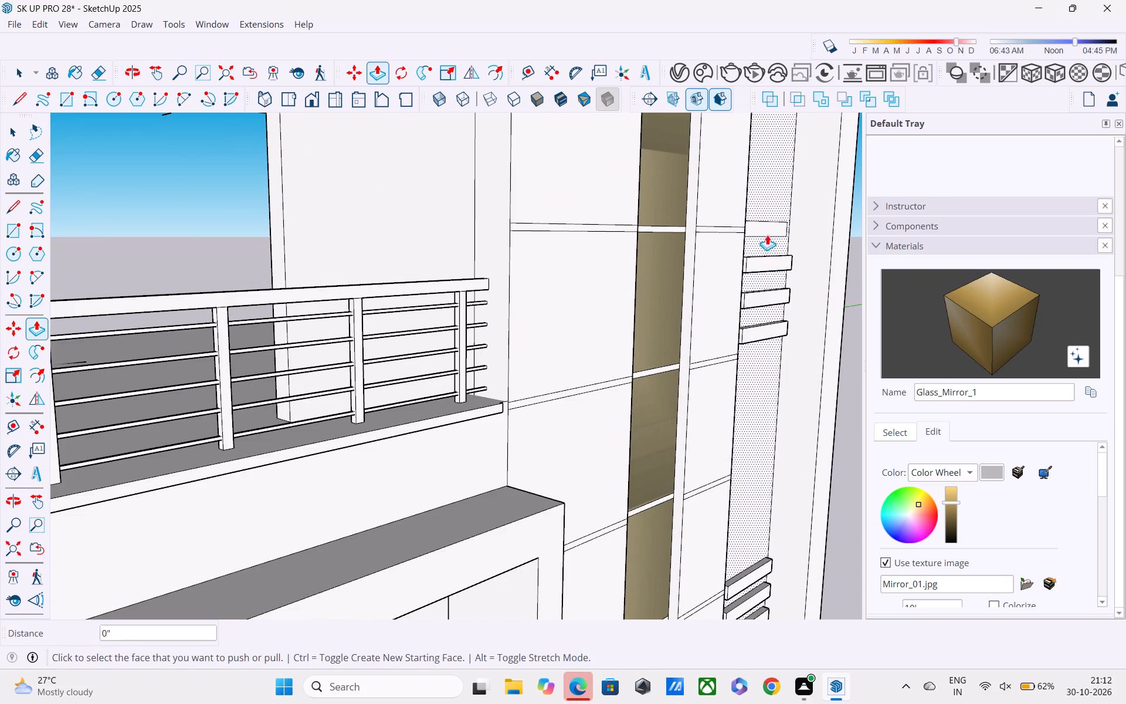
double_click(767, 228)
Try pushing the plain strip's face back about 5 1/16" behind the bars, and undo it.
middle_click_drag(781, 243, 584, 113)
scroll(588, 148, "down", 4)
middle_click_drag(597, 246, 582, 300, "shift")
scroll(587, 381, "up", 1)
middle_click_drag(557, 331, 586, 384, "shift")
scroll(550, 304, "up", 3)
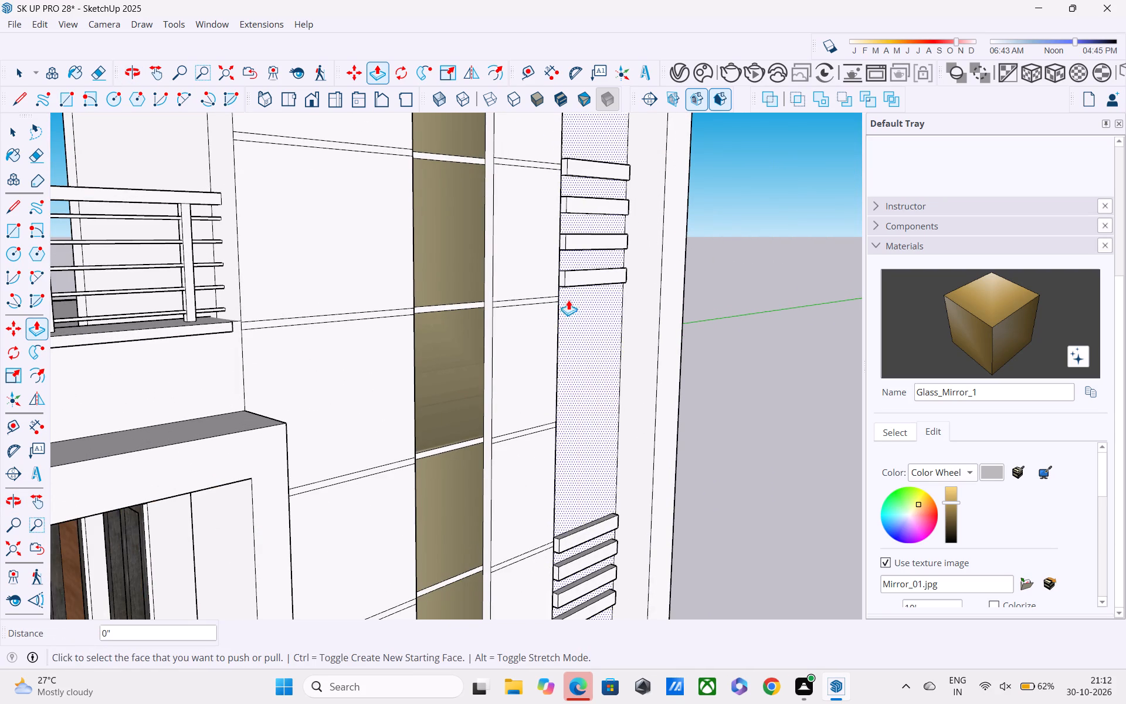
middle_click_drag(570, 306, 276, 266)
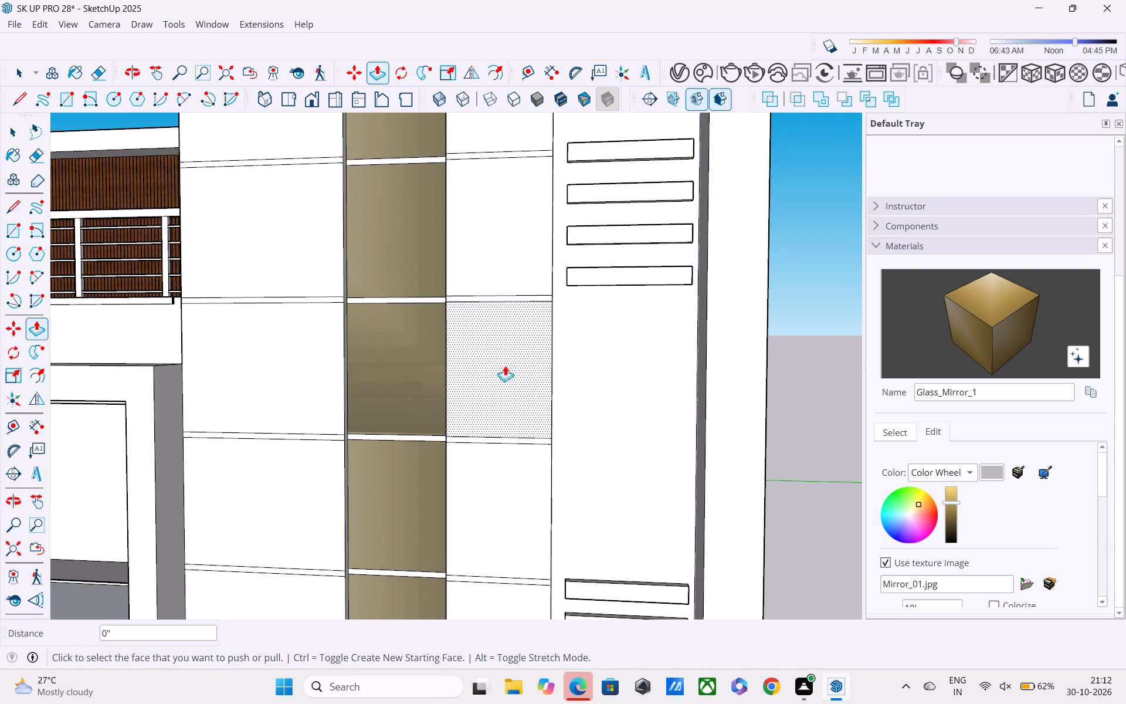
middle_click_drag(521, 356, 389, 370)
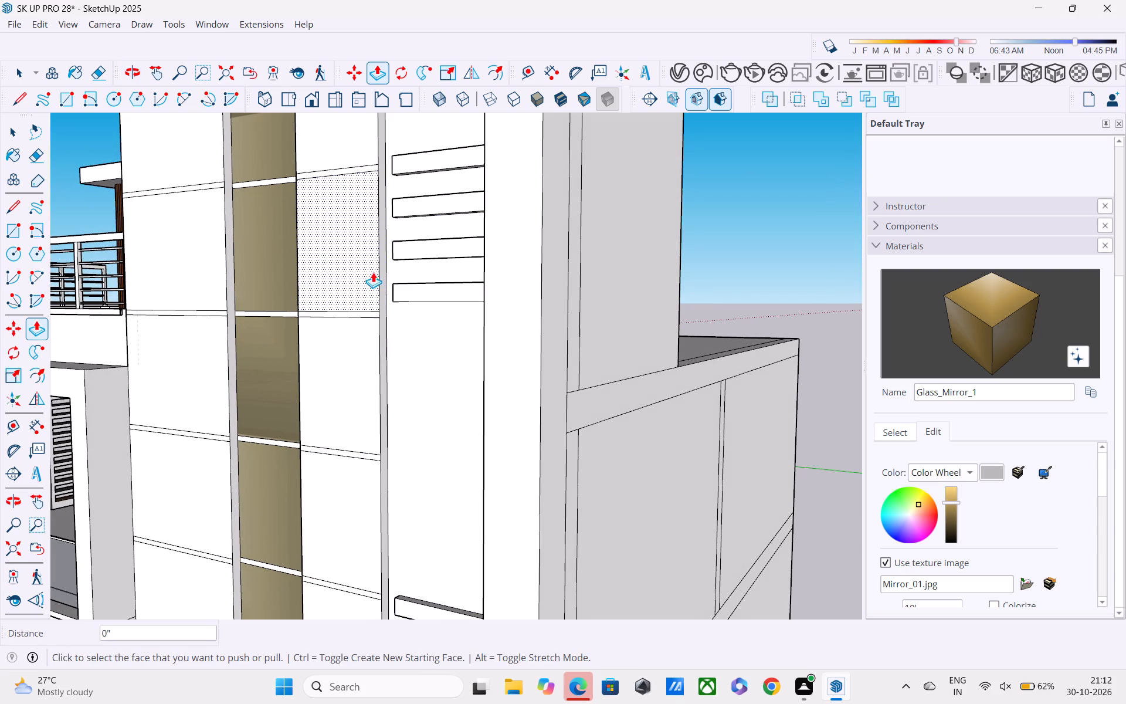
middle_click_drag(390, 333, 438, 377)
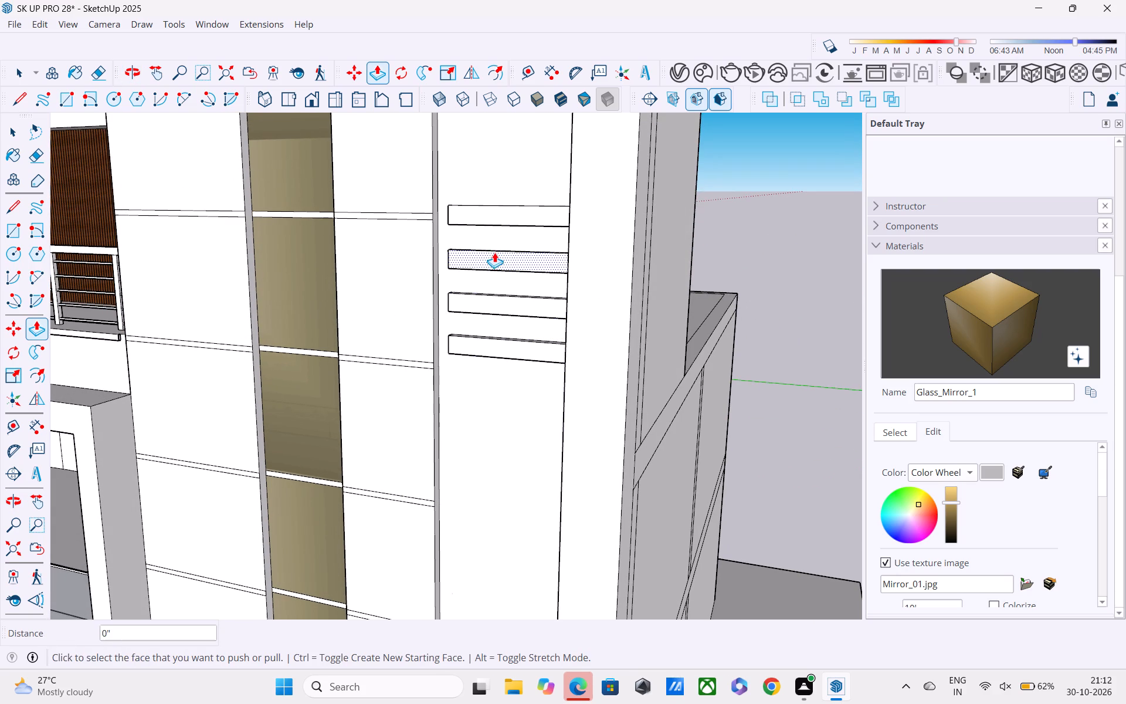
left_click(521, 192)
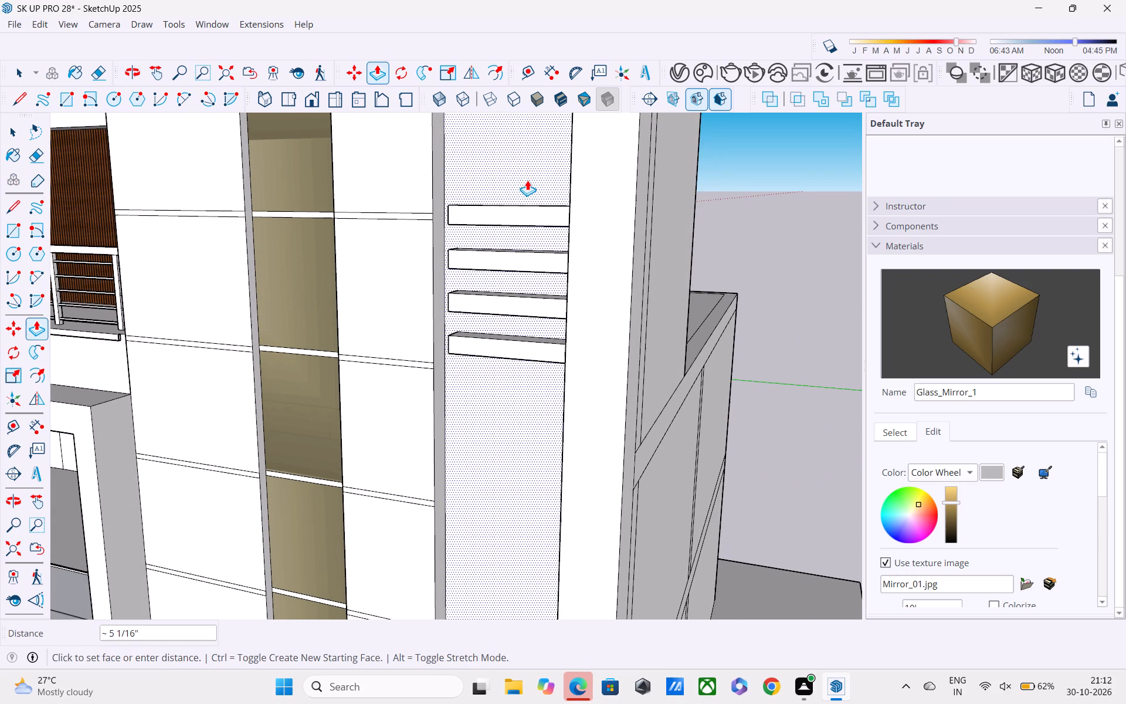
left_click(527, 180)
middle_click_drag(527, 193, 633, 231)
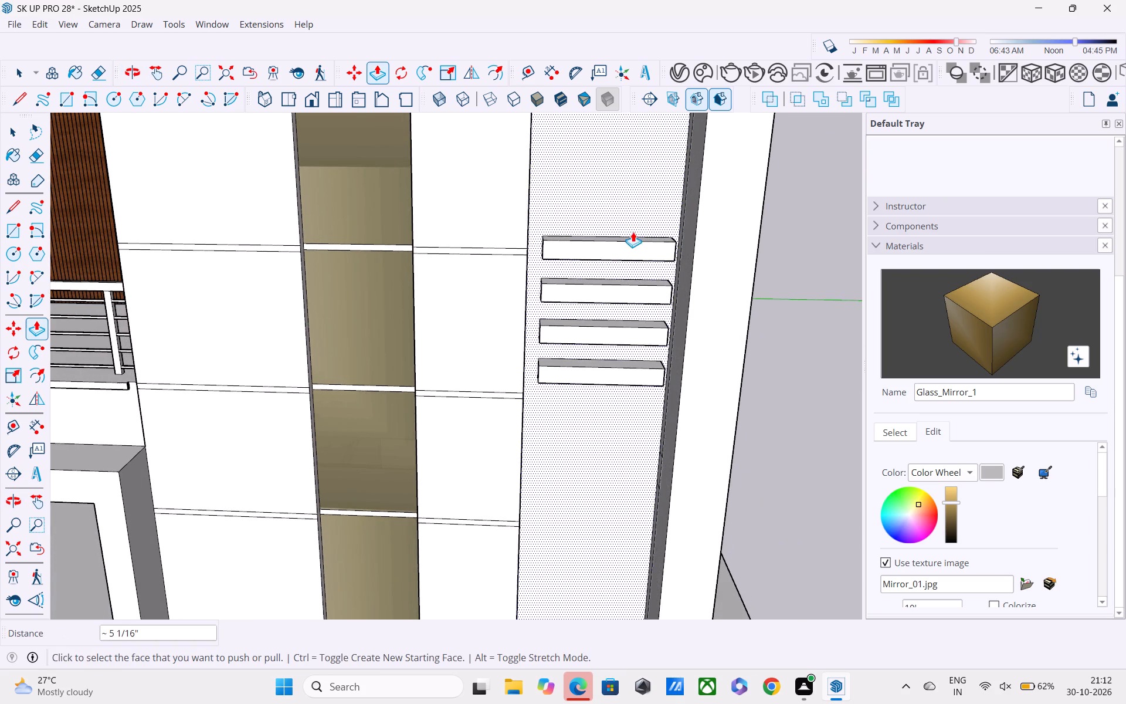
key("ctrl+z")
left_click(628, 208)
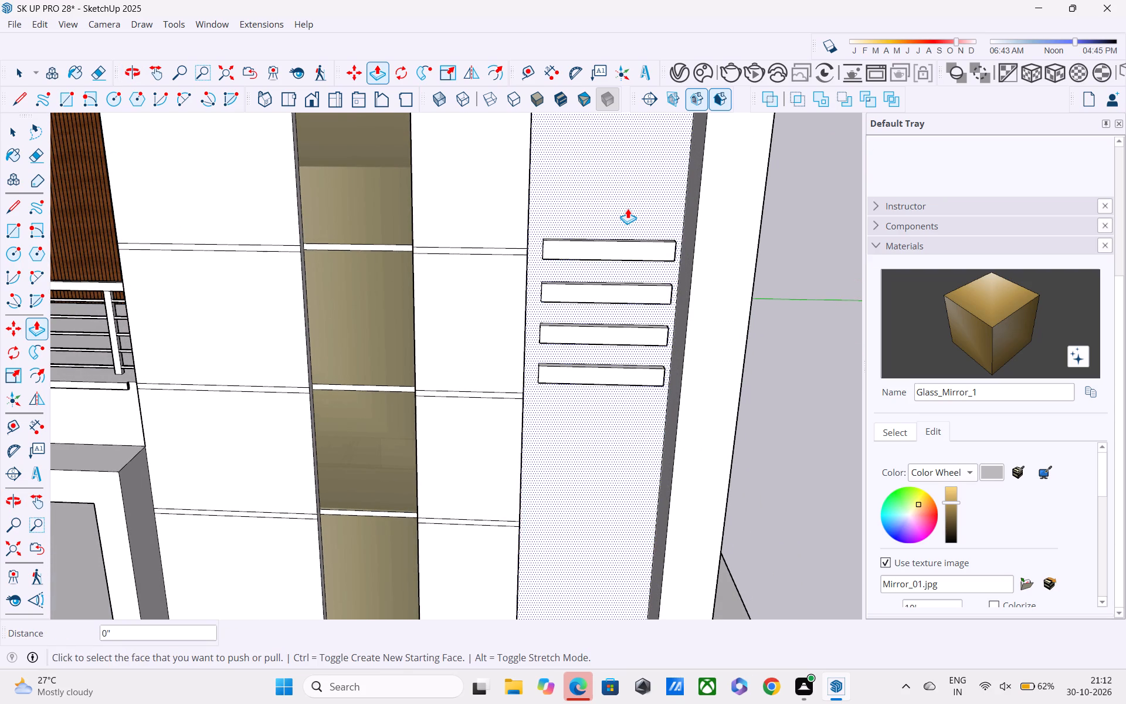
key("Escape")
Extend the glazing-side ends of the four upper bars to the plain strip's edge with Push/Pull.
scroll(628, 208, "down", 3)
middle_click_drag(628, 208, 540, 126)
scroll(545, 160, "down", 4)
middle_click_drag(554, 191, 507, 128)
scroll(507, 128, "up", 1)
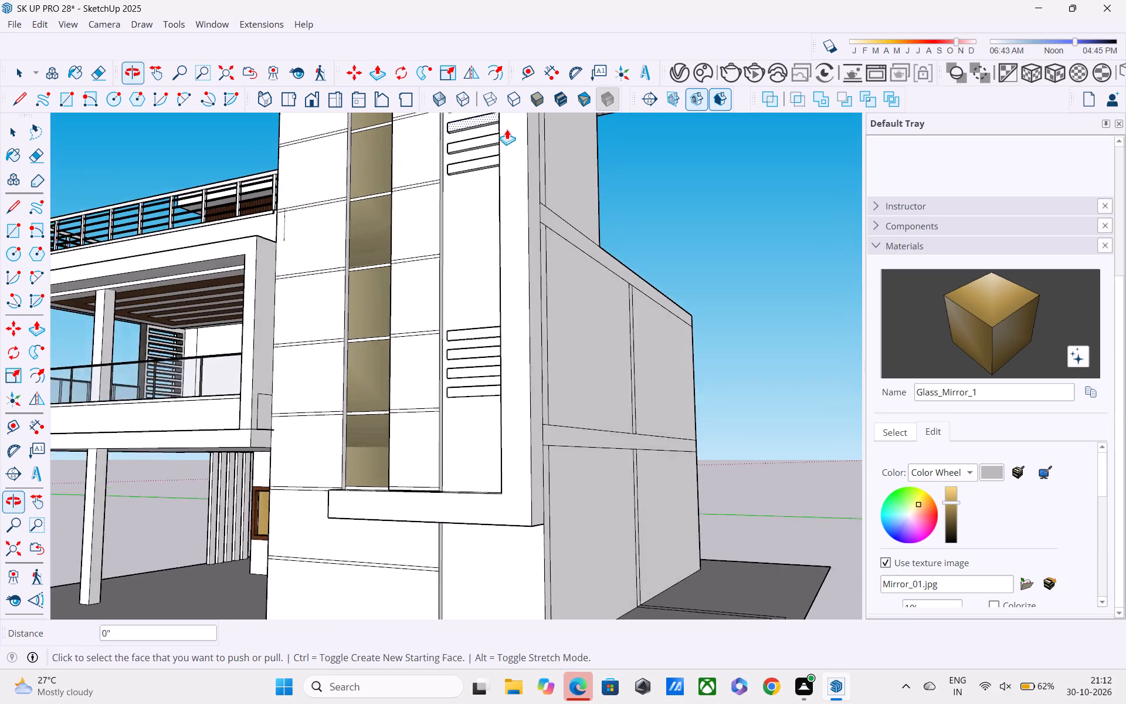
scroll(507, 138, "down", 4)
middle_click_drag(513, 199, 757, 219)
middle_click_drag(819, 242, 844, 258)
middle_click_drag(616, 238, 735, 278)
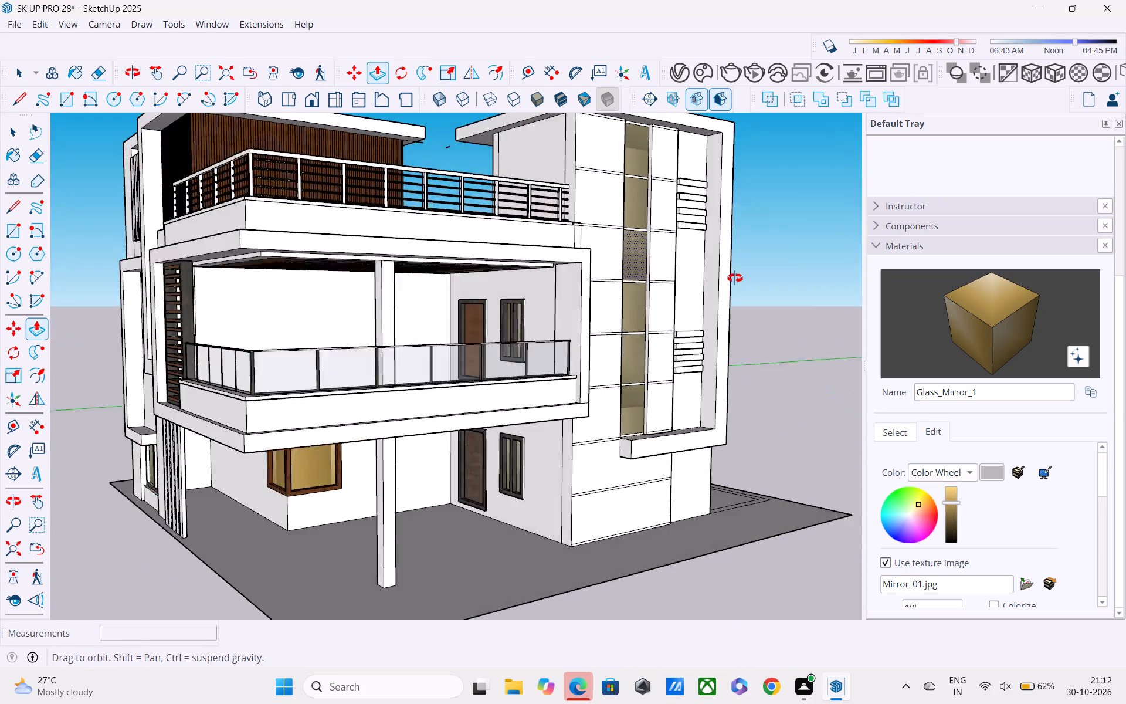
middle_click_drag(735, 278, 727, 271)
scroll(649, 205, "up", 4)
scroll(676, 161, "up", 13)
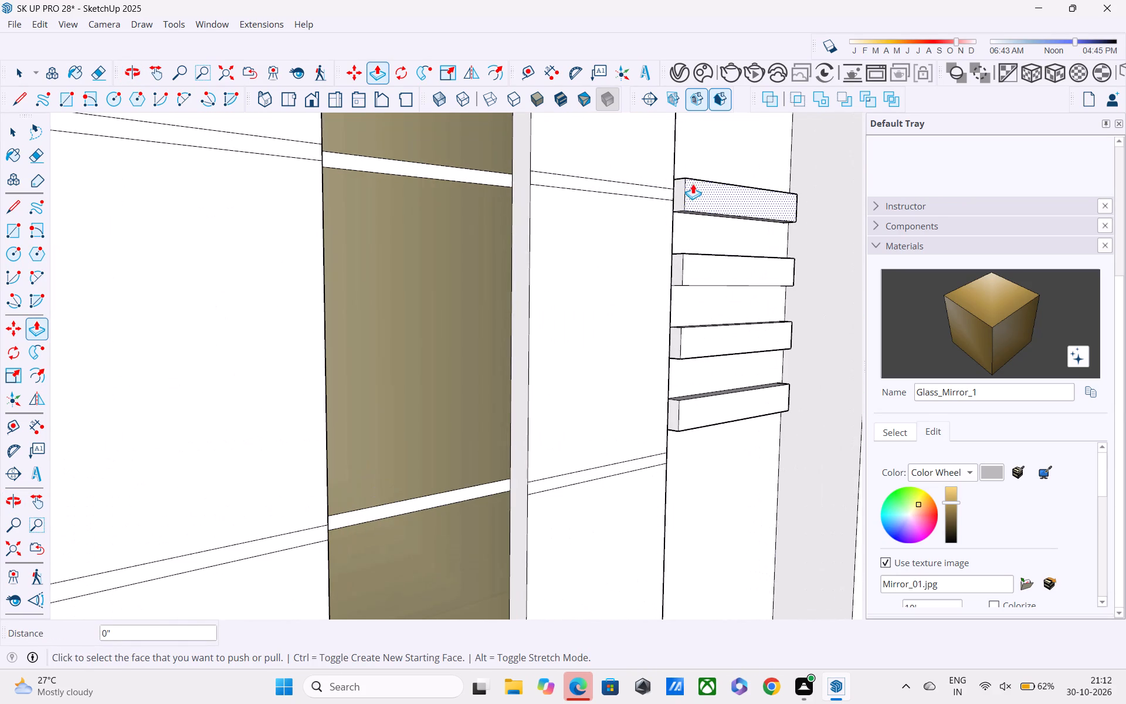
left_click(681, 189)
left_click(674, 200)
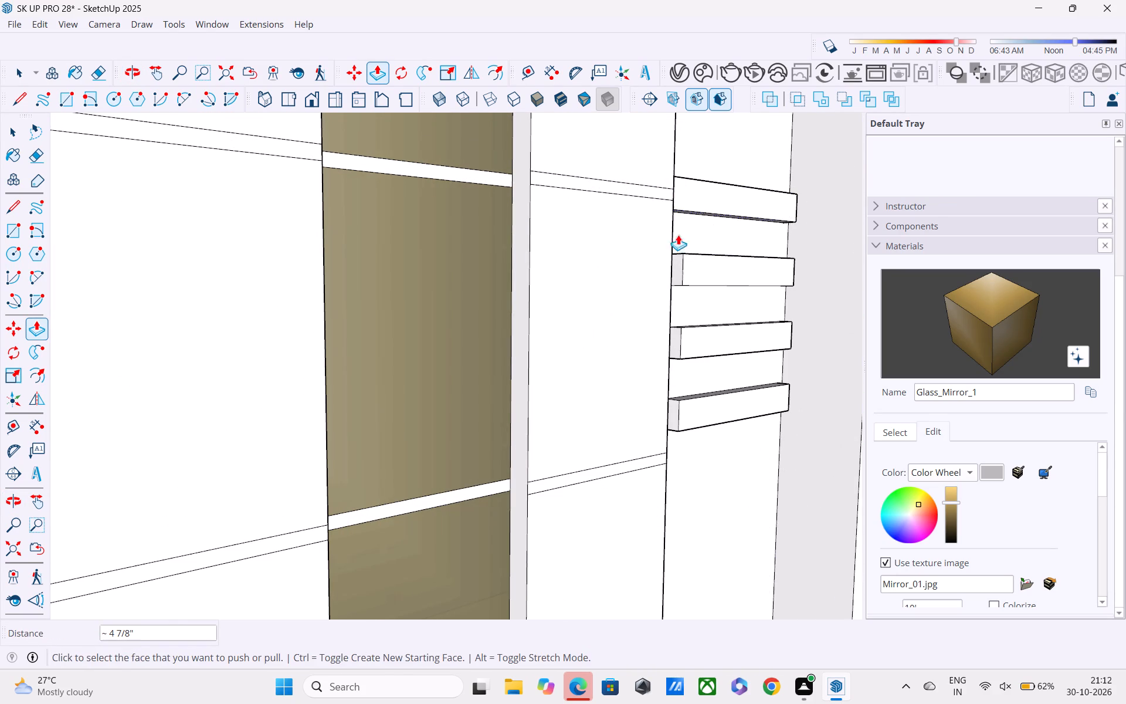
left_click(680, 263)
left_click(674, 273)
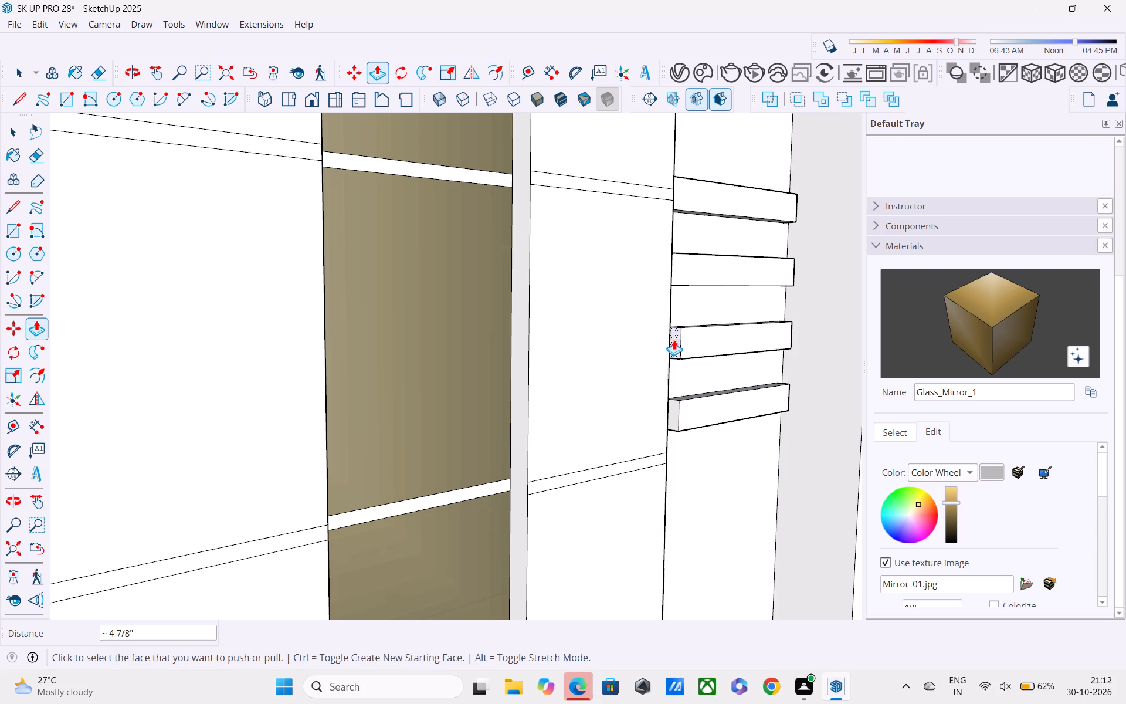
left_click(674, 340)
left_click(667, 352)
left_click(673, 417)
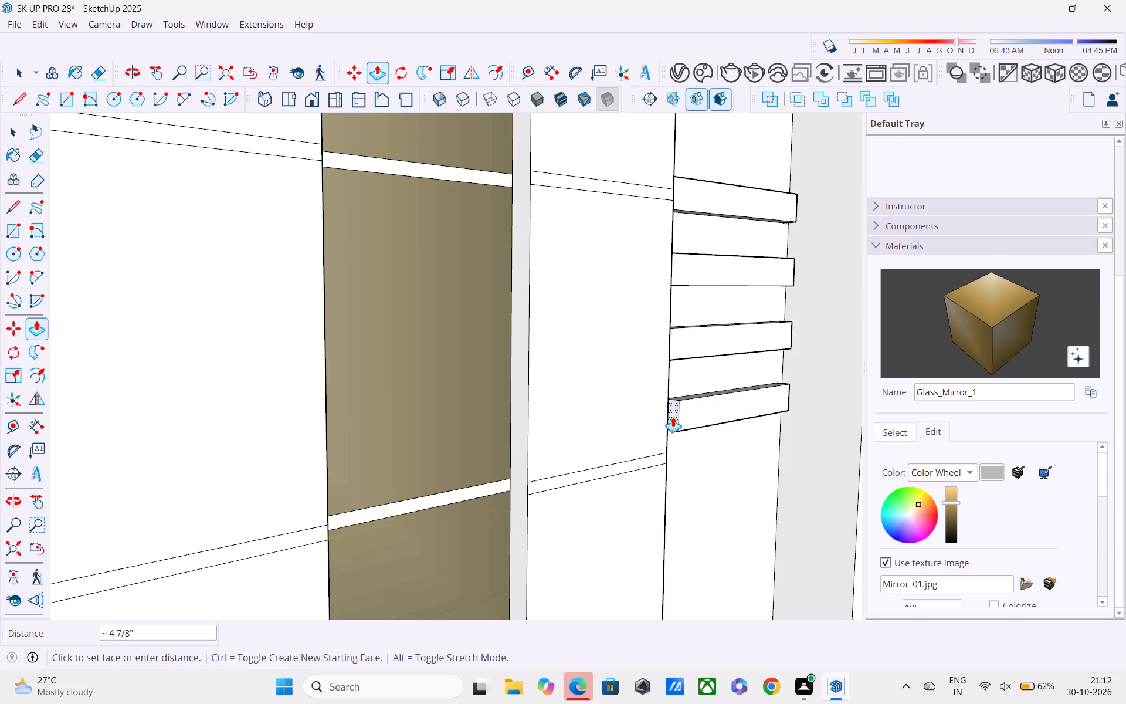
left_click(662, 423)
Extend the glazing-side ends of the four lower bars about 3 15/16" to the plain strip's edge.
scroll(653, 409, "down", 5)
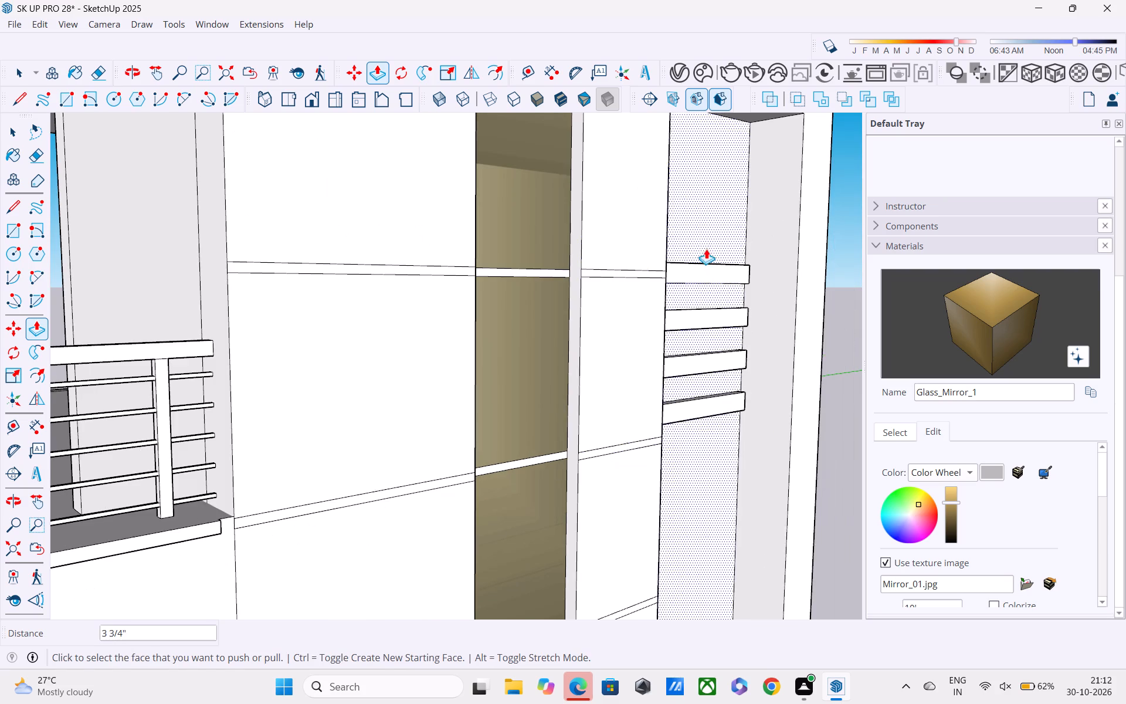
middle_click_drag(704, 246, 675, 289)
scroll(675, 290, "down", 1)
middle_click_drag(714, 410, 714, 408)
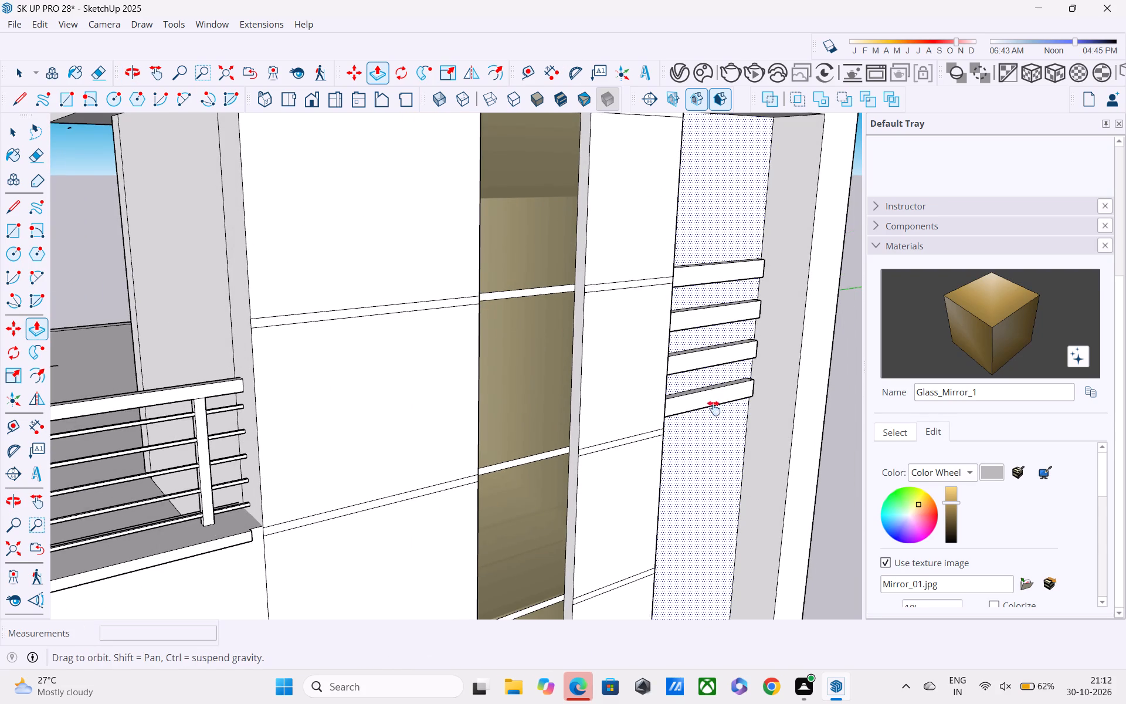
middle_click_drag(714, 408, 633, 246)
middle_click_drag(679, 369, 622, 129)
middle_click_drag(602, 392, 605, 344)
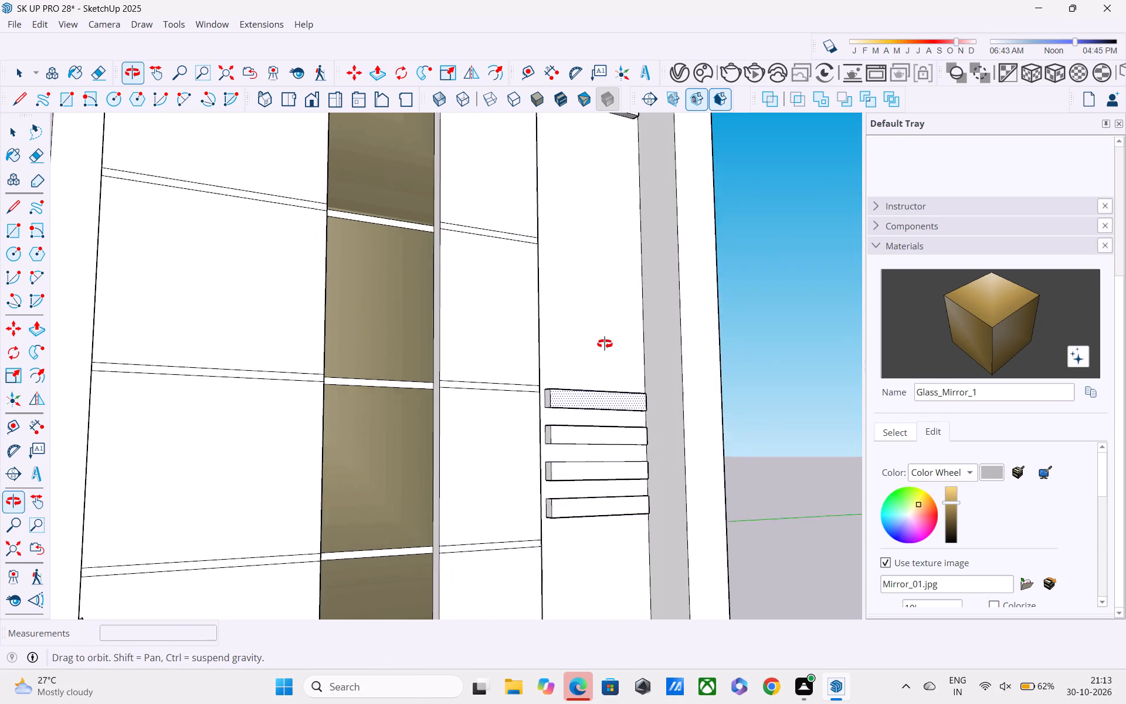
middle_click_drag(605, 344, 628, 229)
scroll(582, 353, "up", 3)
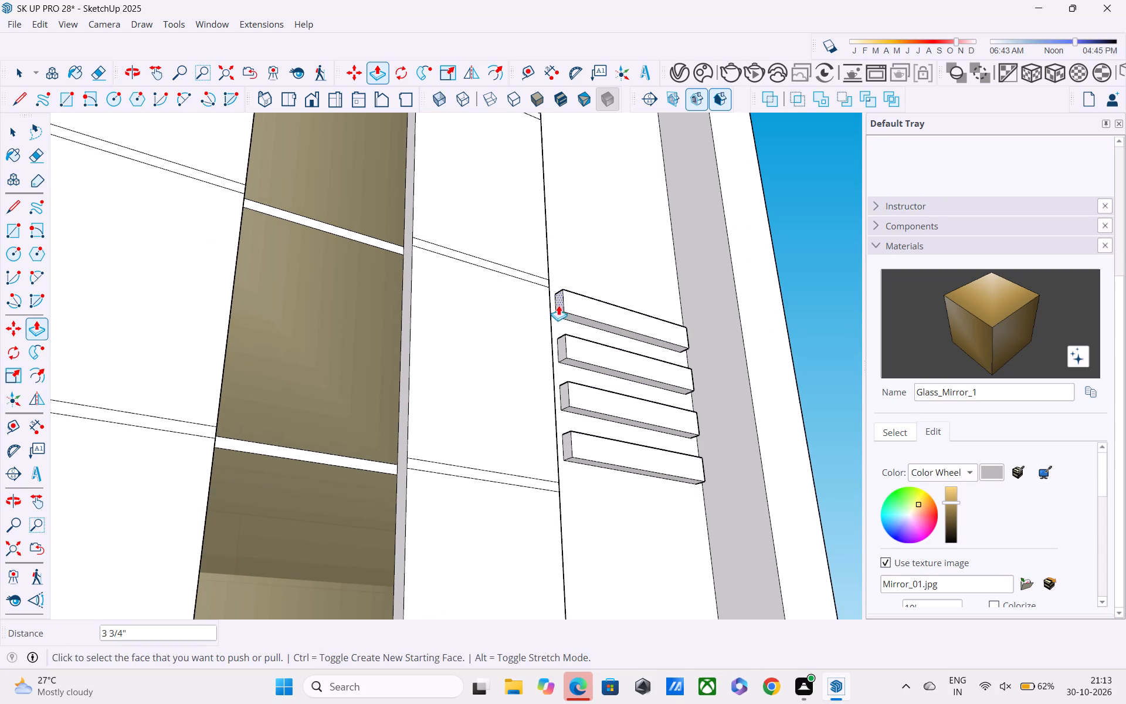
left_click(558, 306)
left_click(536, 333)
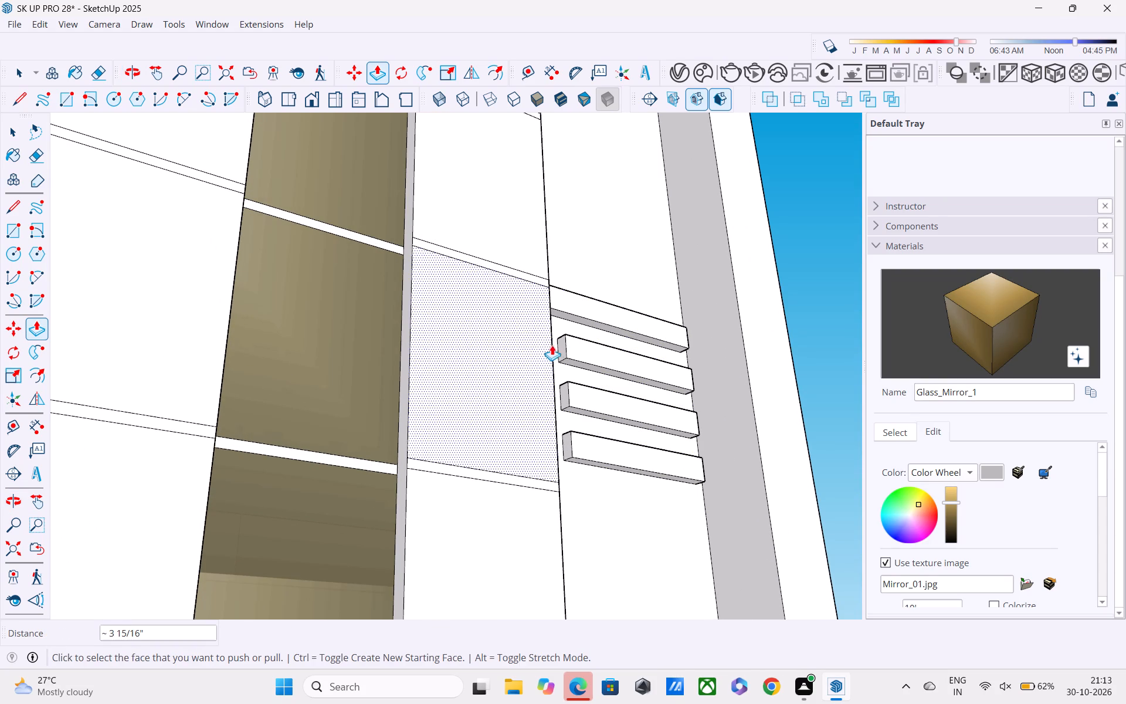
left_click(560, 351)
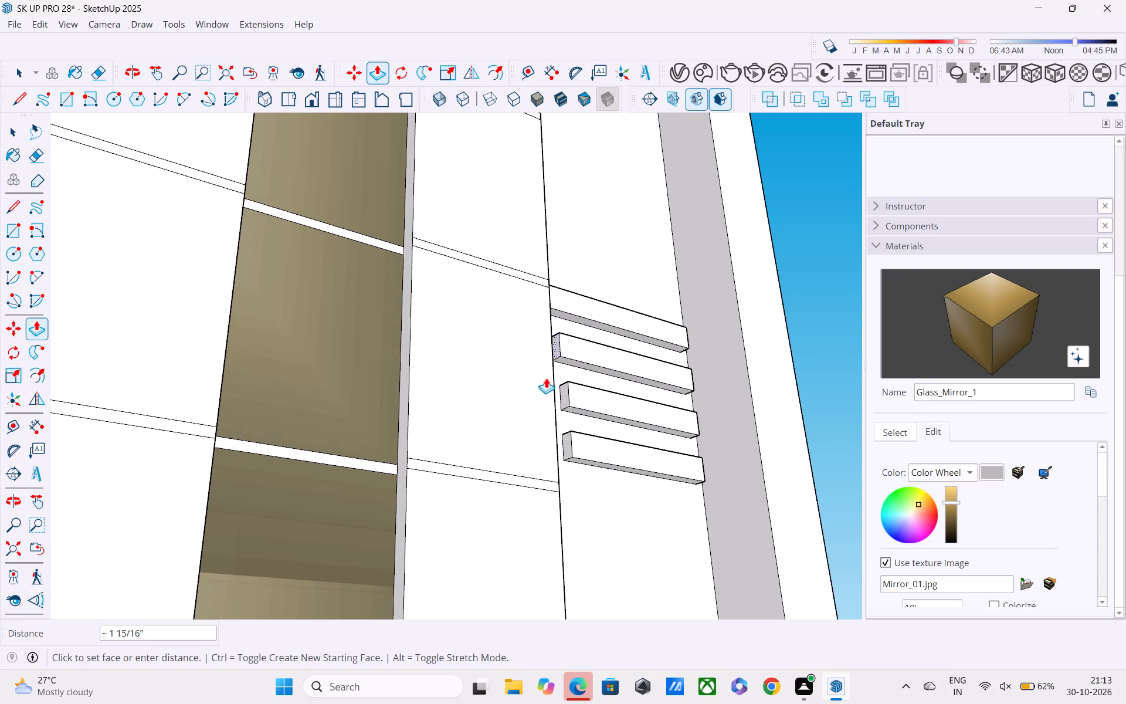
key("Escape")
scroll(557, 347, "up", 4)
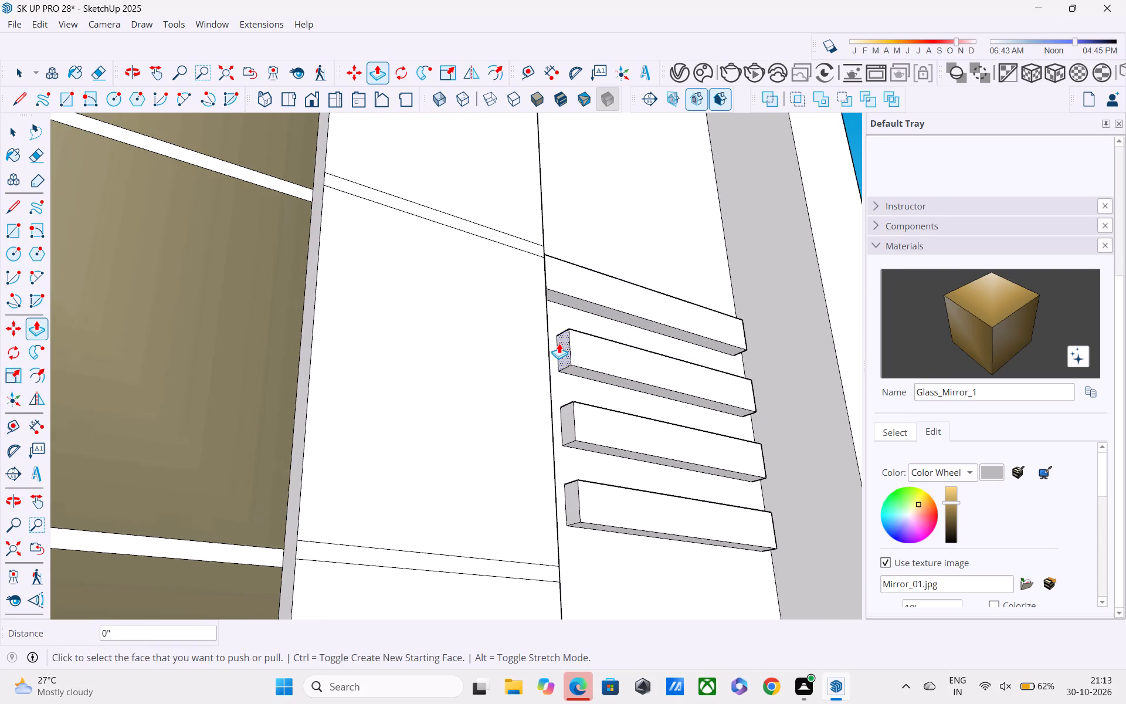
double_click(561, 348)
double_click(564, 418)
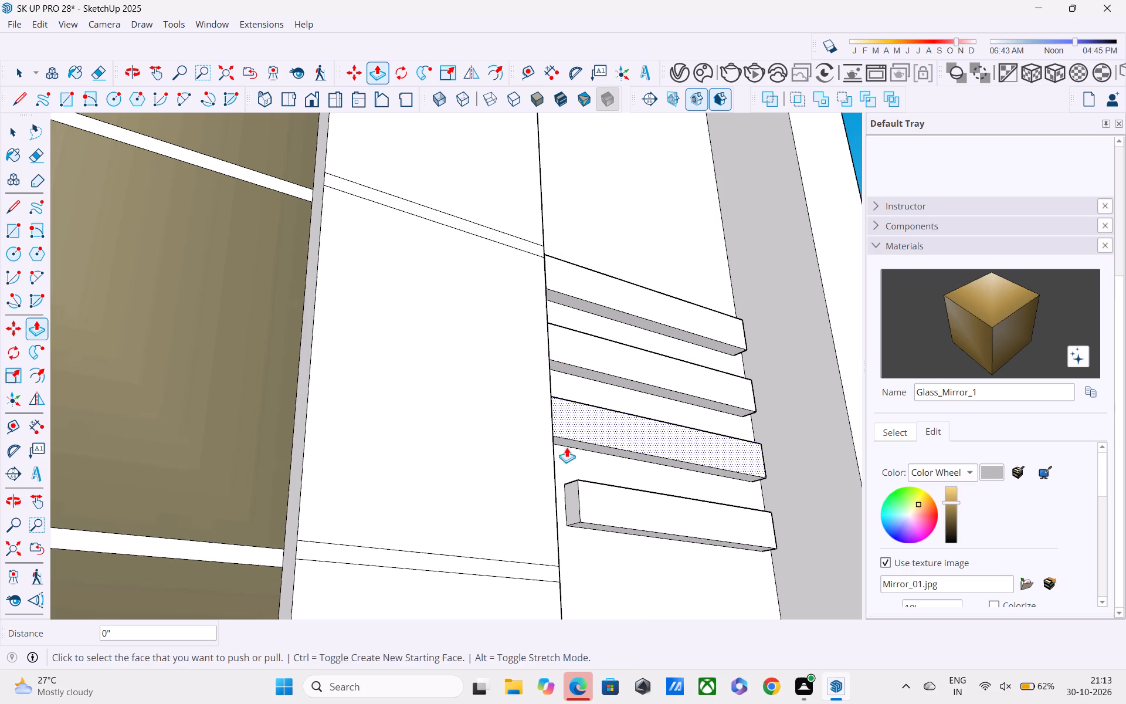
double_click(572, 490)
scroll(567, 479, "down", 4)
middle_click_drag(566, 478, 460, 485)
scroll(453, 484, "up", 1)
scroll(447, 461, "down", 5)
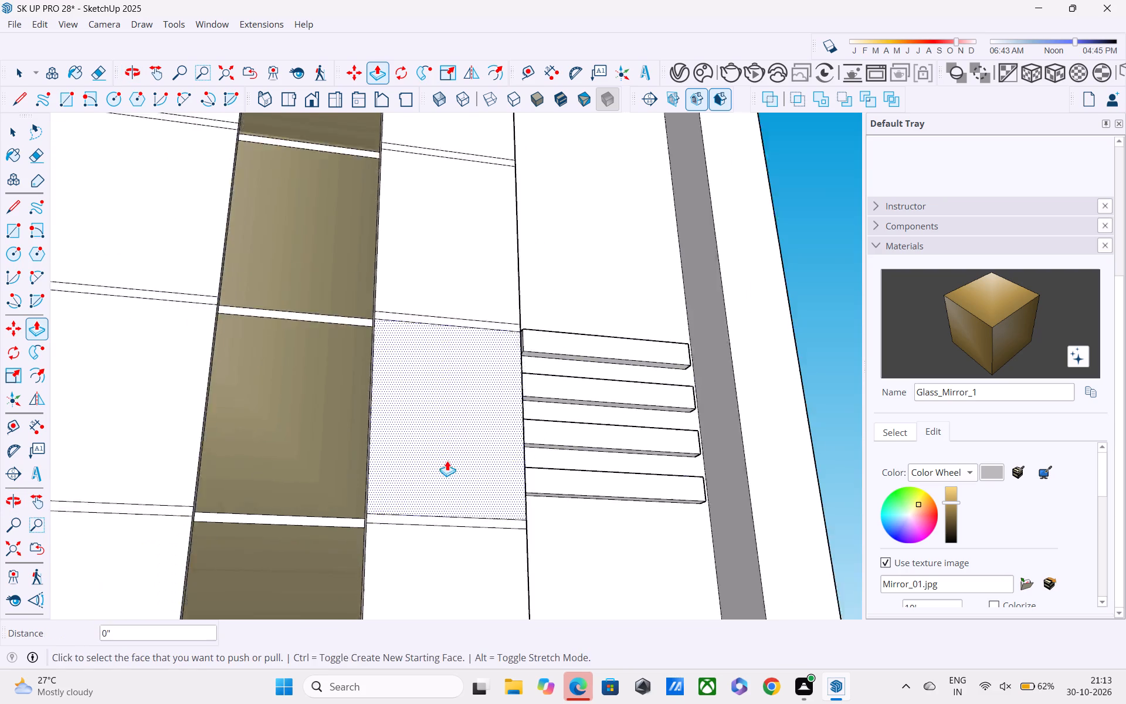
Extend the glazing-side ends of the lower group's top bar and the upper group's lowest bar about 7/8" to the plain strip's edge.
middle_click_drag(535, 455, 443, 507)
scroll(439, 486, "down", 8)
scroll(457, 434, "up", 4)
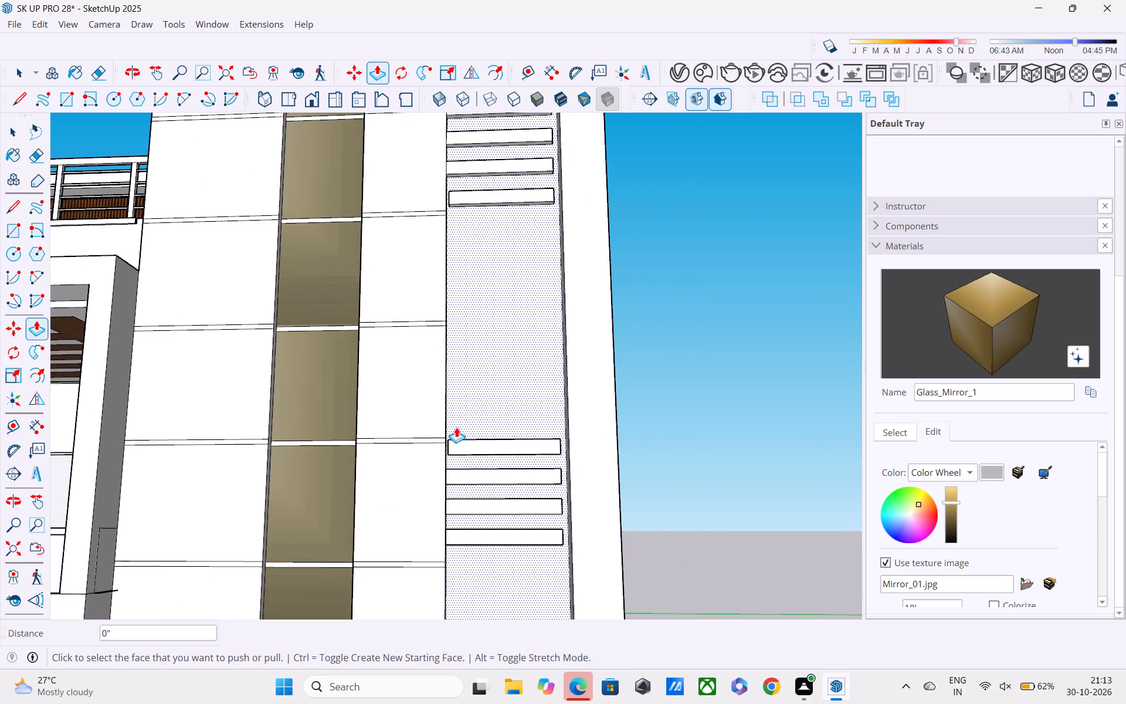
scroll(459, 429, "up", 14)
middle_click_drag(437, 457, 607, 488)
scroll(446, 488, "up", 9)
left_click(412, 471)
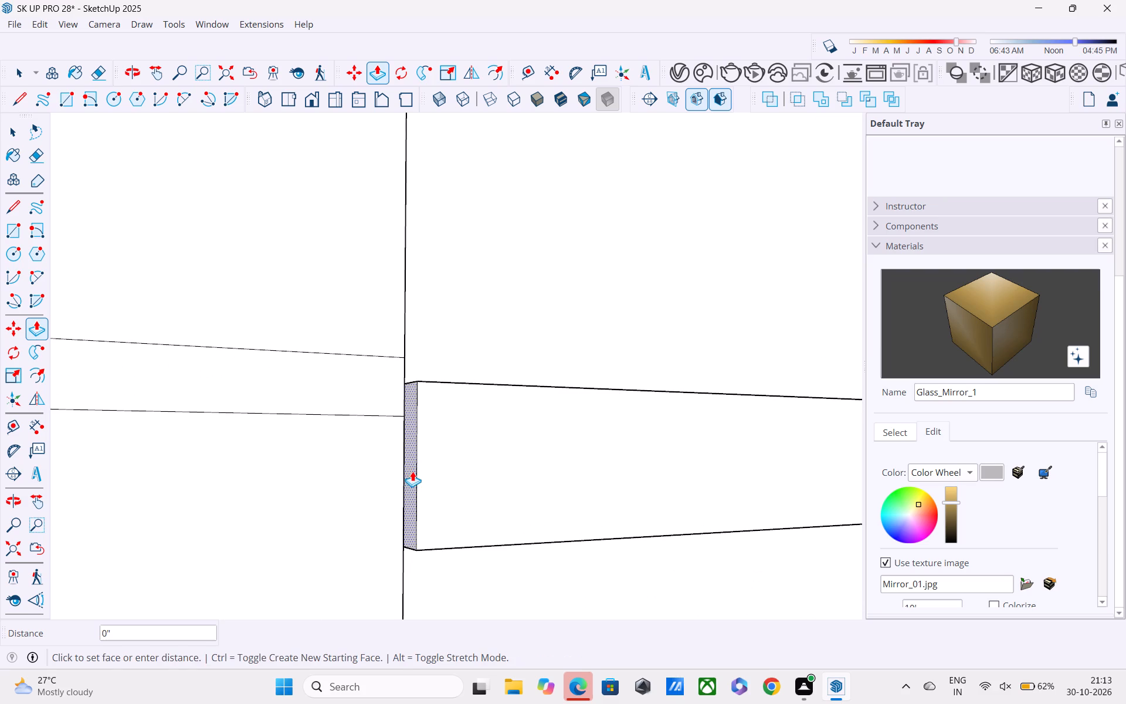
left_click(401, 488)
scroll(401, 478, "down", 14)
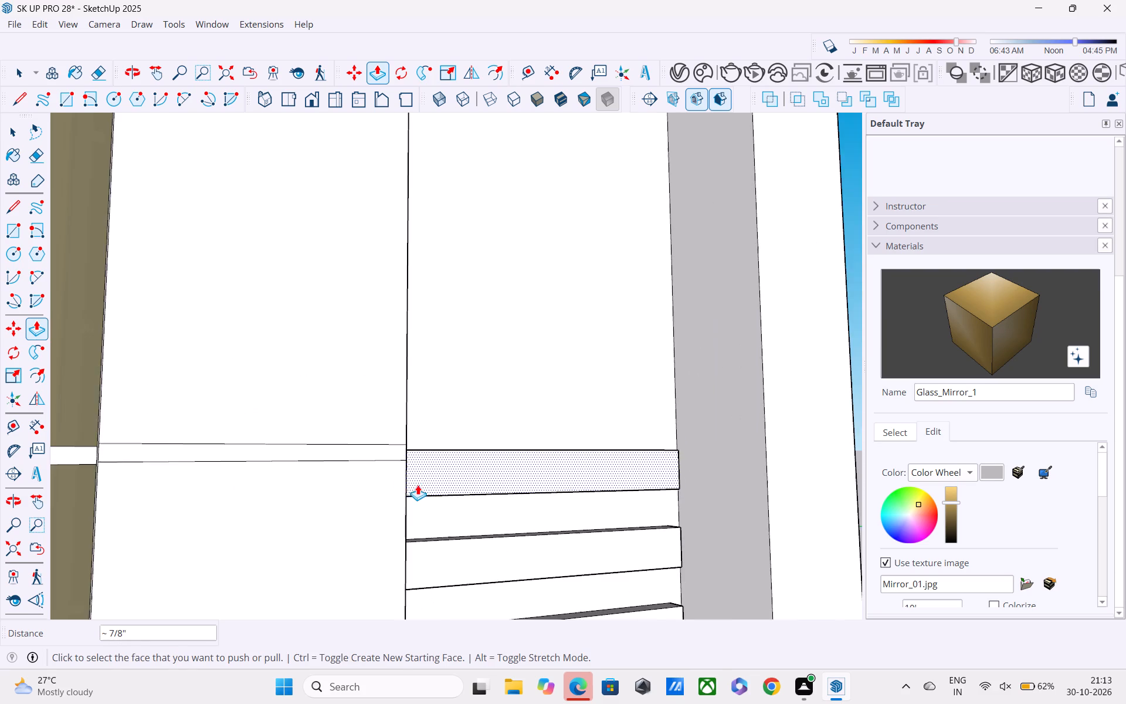
scroll(426, 494, "down", 2)
middle_click_drag(423, 483, 401, 392)
scroll(400, 391, "down", 8)
middle_click_drag(412, 434, 406, 404, "shift")
middle_click_drag(431, 476, 483, 703, "shift")
scroll(446, 260, "up", 11)
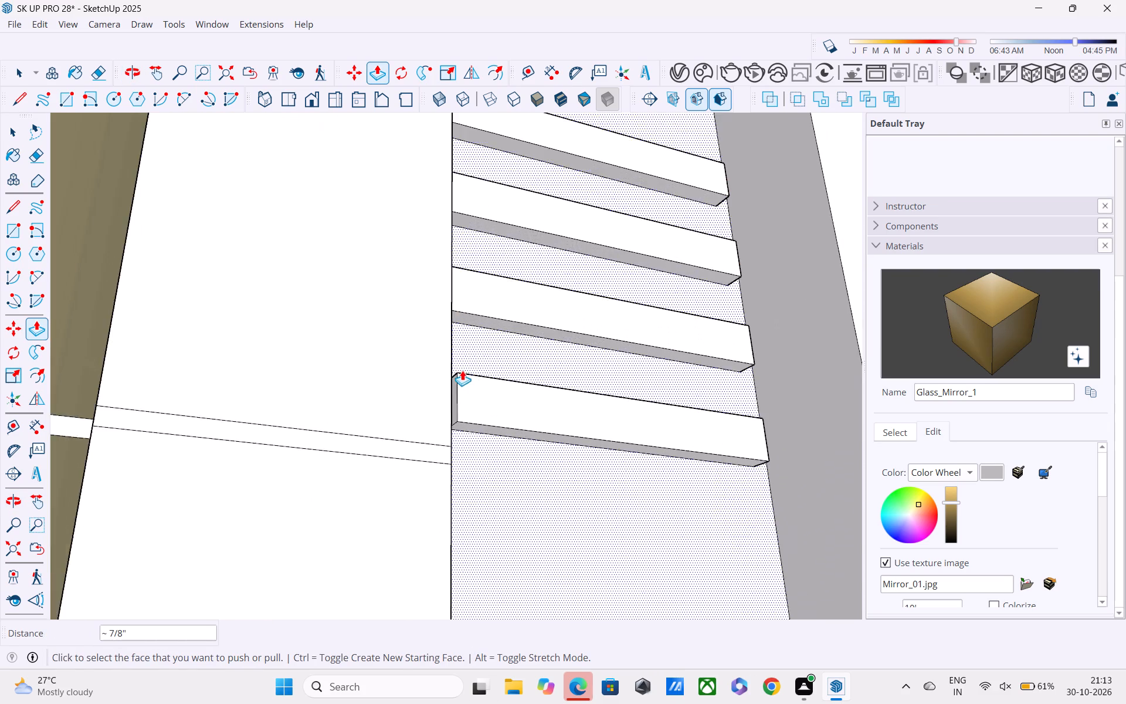
scroll(462, 370, "up", 5)
double_click(449, 417)
scroll(446, 410, "down", 3)
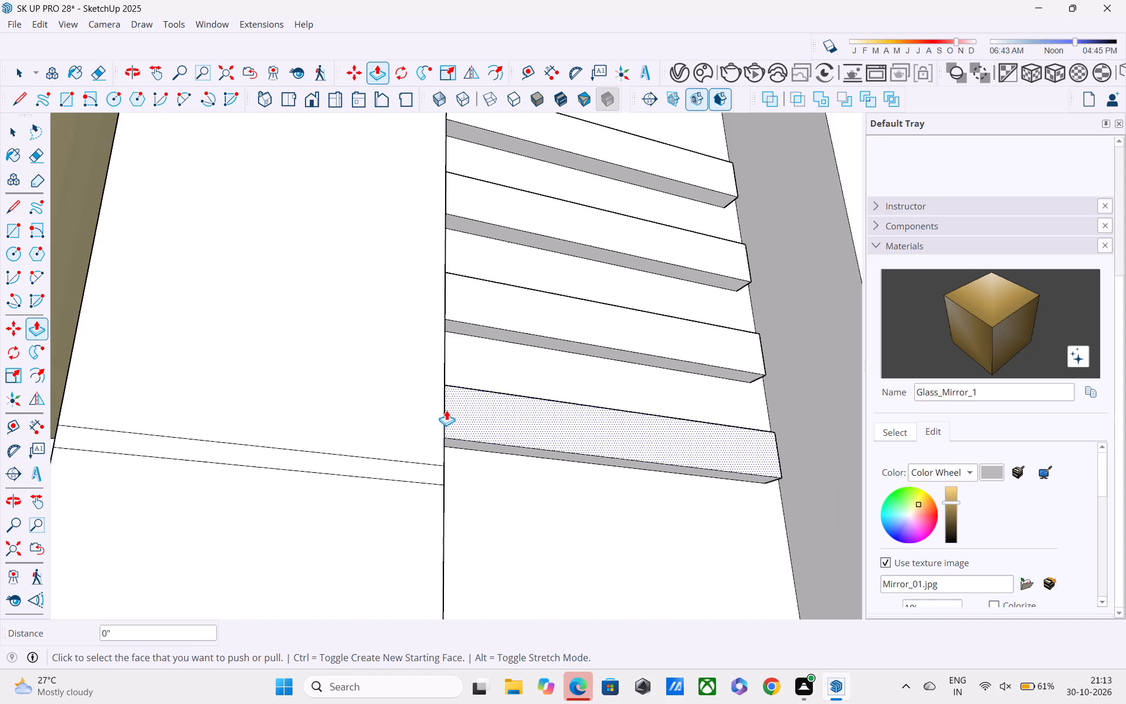
Paint the front faces of the four lower bars with the Wood_Veneer_15_1K material from the Wood collection.
scroll(446, 410, "down", 8)
middle_click_drag(446, 401, 407, 296)
scroll(406, 283, "down", 8)
middle_click_drag(448, 363, 448, 361)
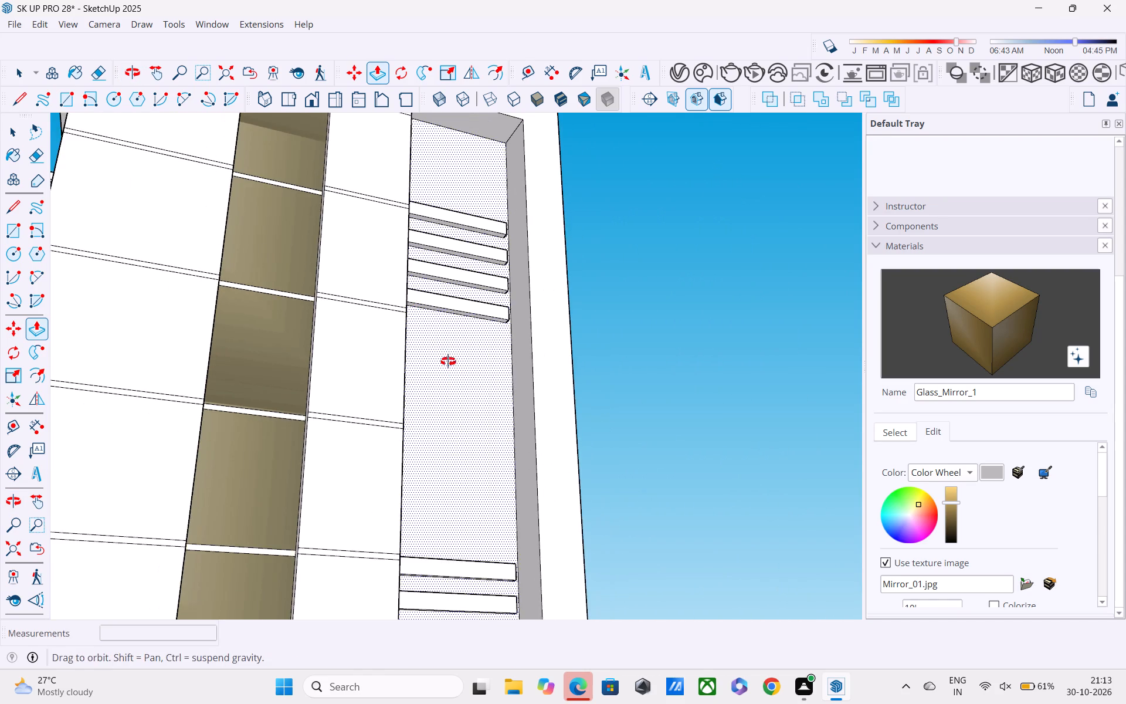
middle_click_drag(448, 361, 447, 313)
middle_click_drag(447, 313, 430, 175, "shift")
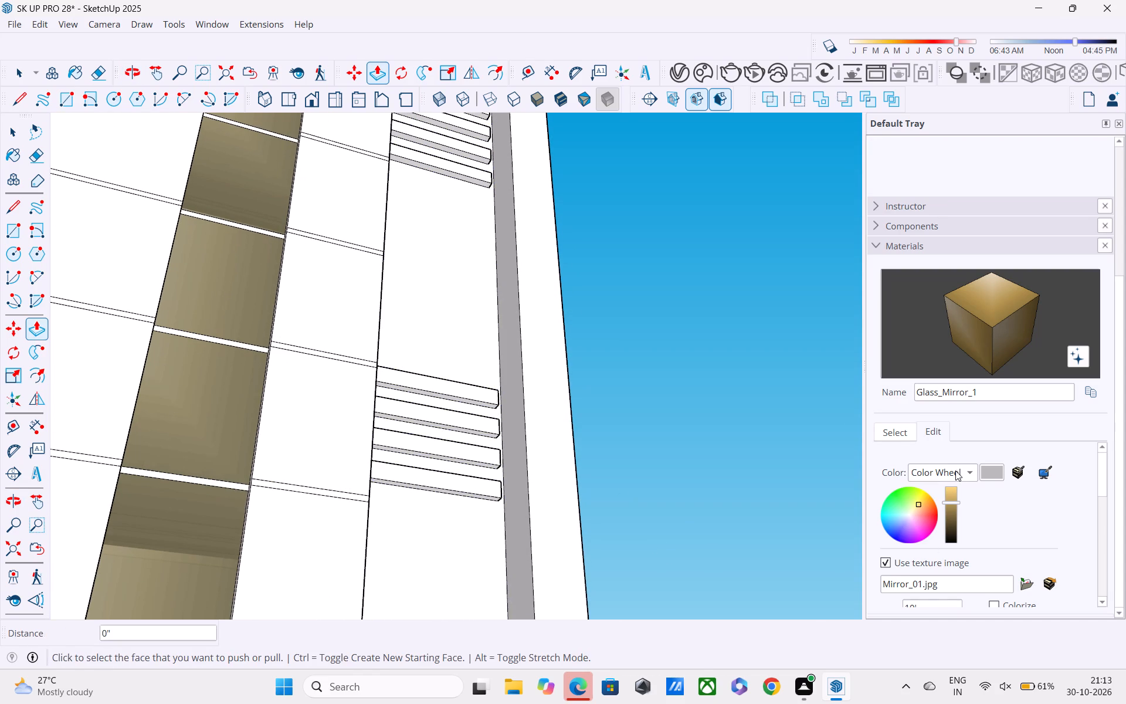
left_click(891, 431)
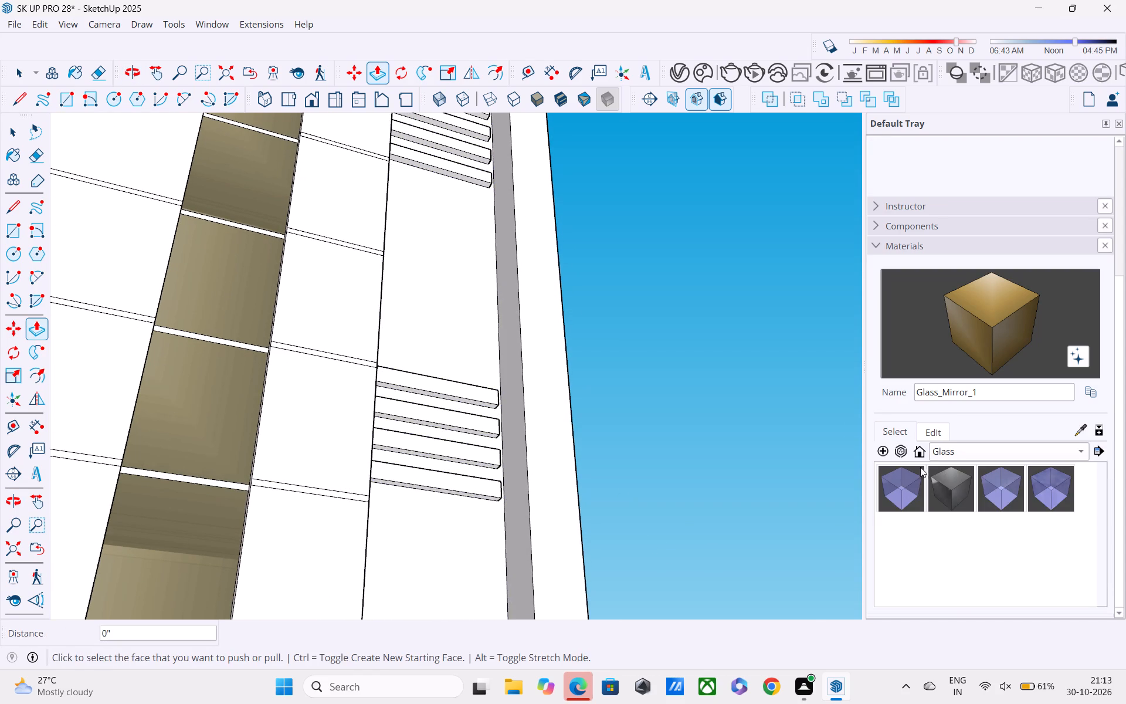
left_click(946, 452)
left_click(952, 570)
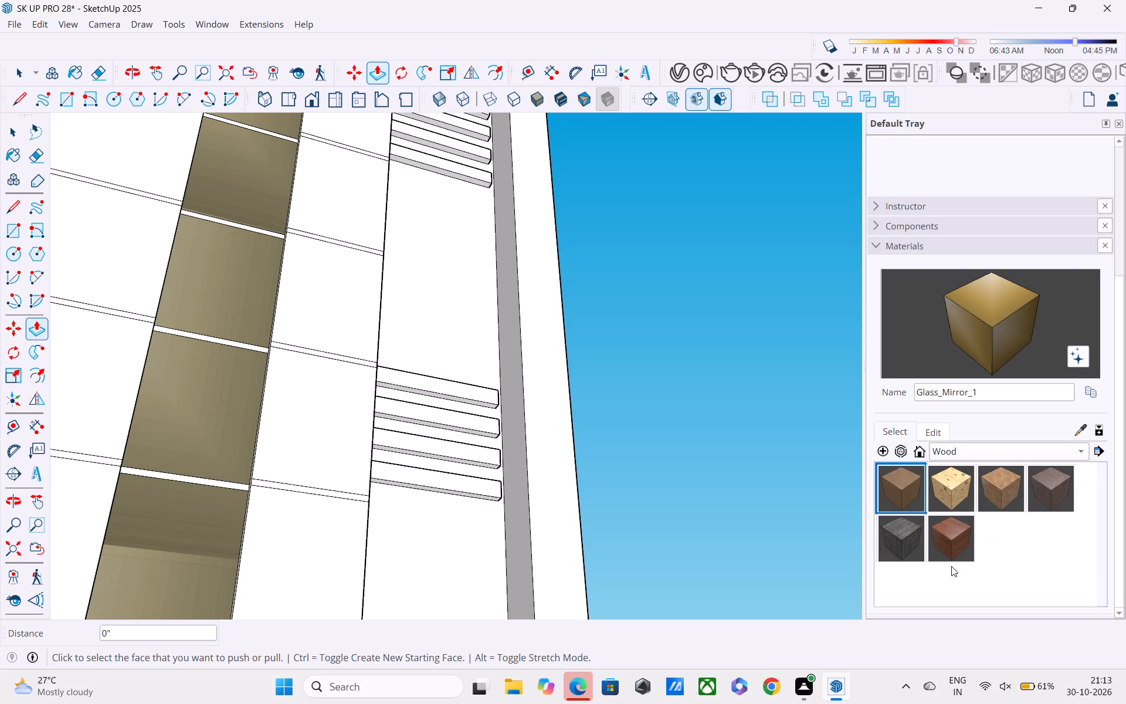
left_click(947, 534)
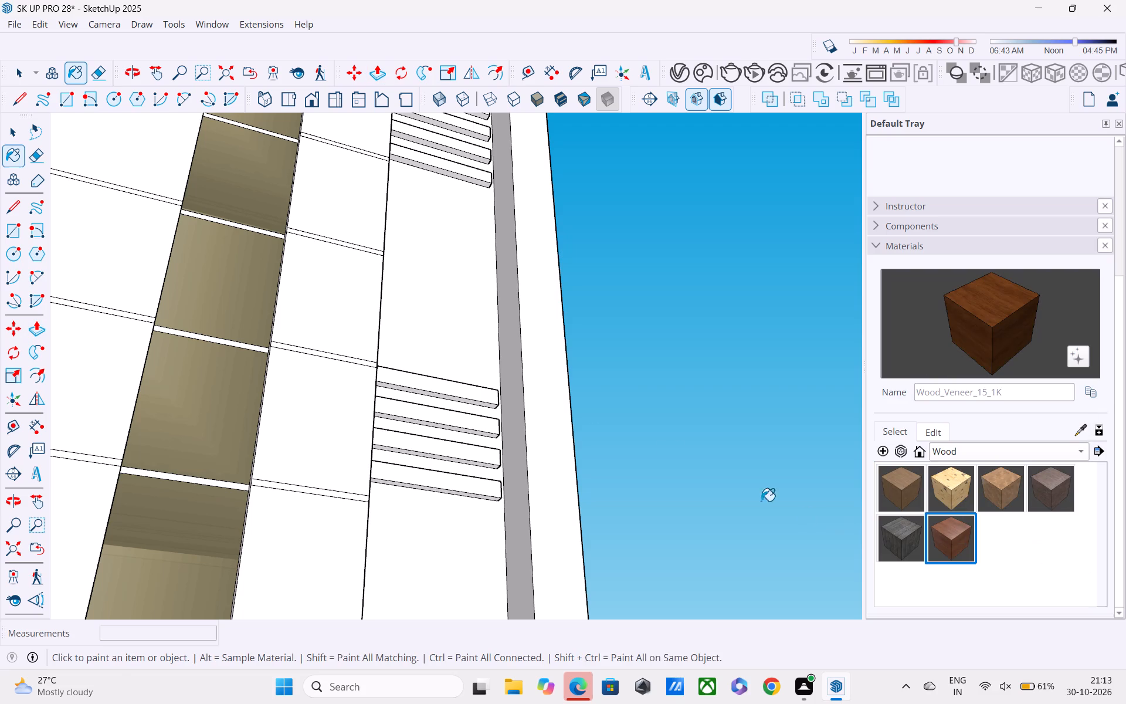
left_click(445, 390)
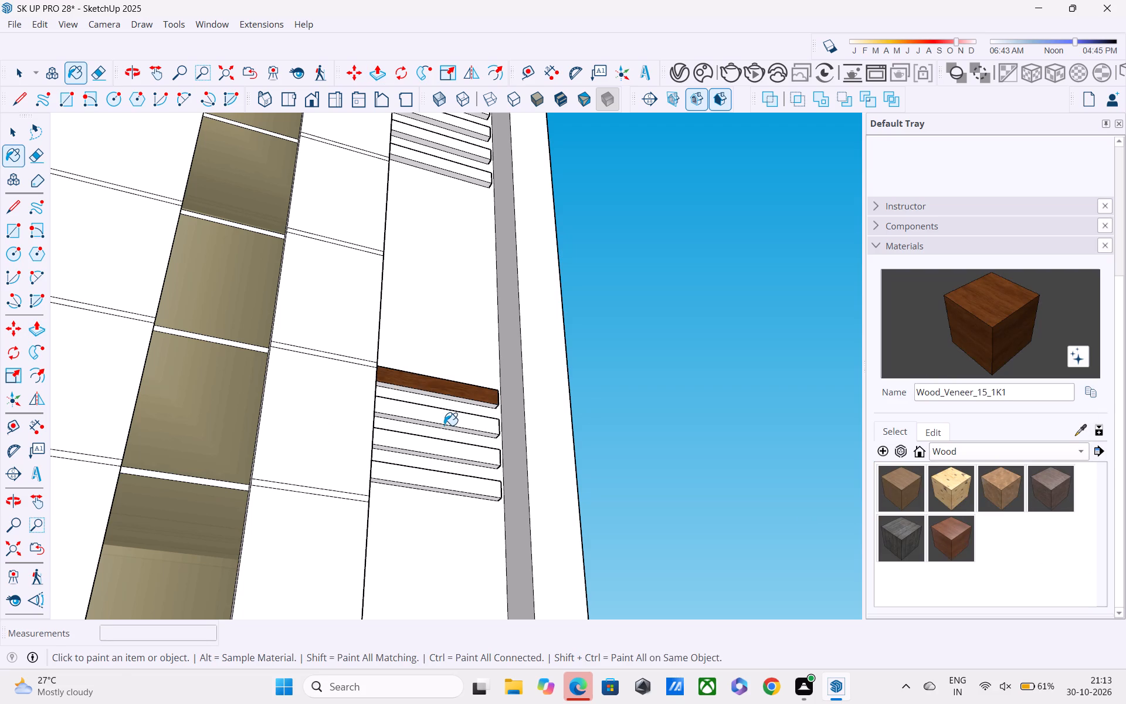
left_click(444, 425)
left_click(444, 421)
left_click(444, 446)
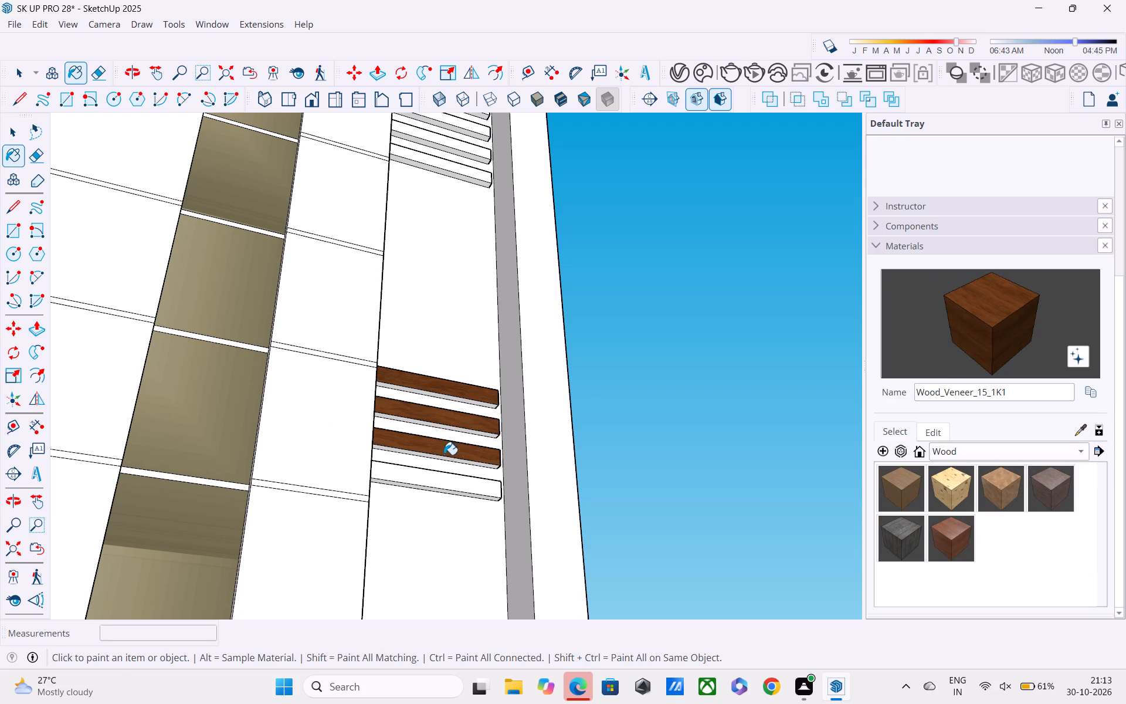
left_click(444, 486)
Paint the undersides of the four lower bars with the same wood veneer.
scroll(445, 476, "up", 8)
middle_click_drag(442, 463, 435, 415)
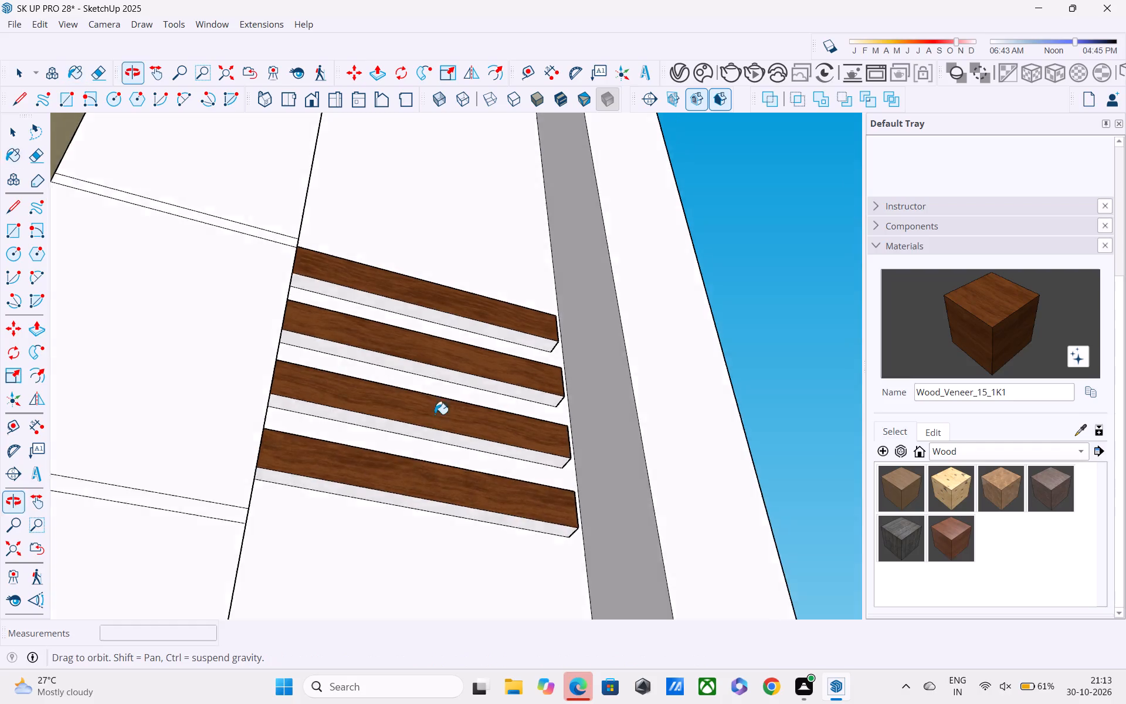
scroll(435, 415, "up", 3)
left_click(434, 439)
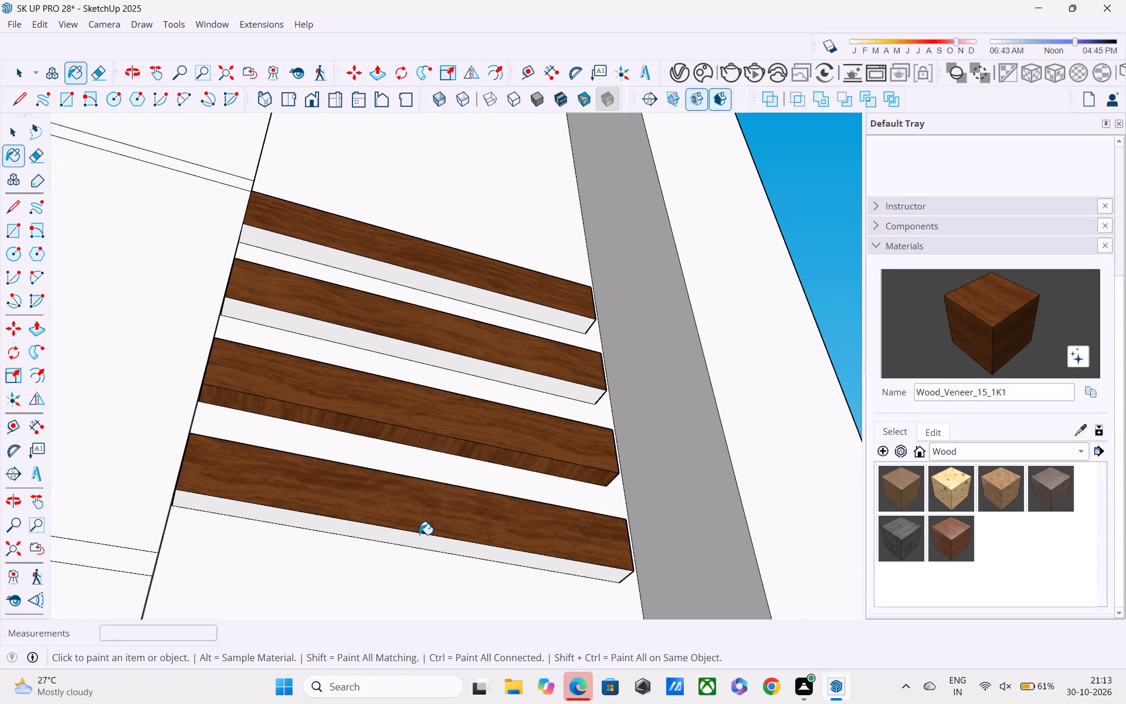
left_click(419, 534)
middle_click_drag(420, 493, 424, 517, "shift")
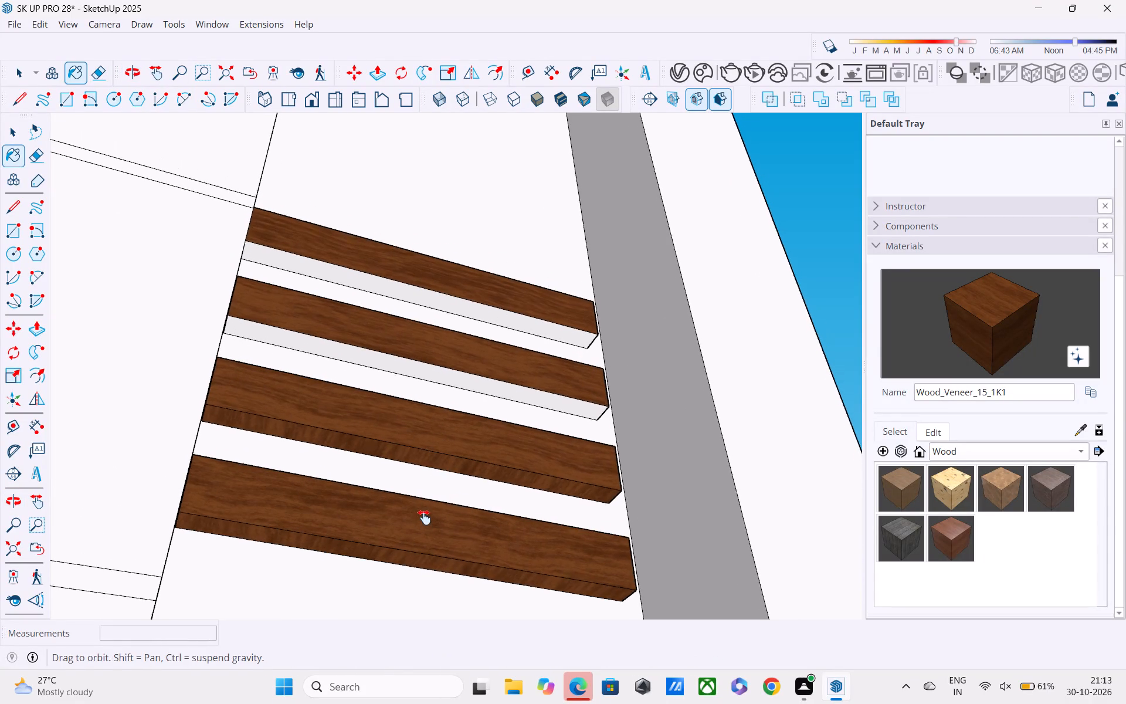
middle_click_drag(424, 517, 425, 563, "shift")
left_click(443, 409)
middle_click_drag(447, 395, 462, 507)
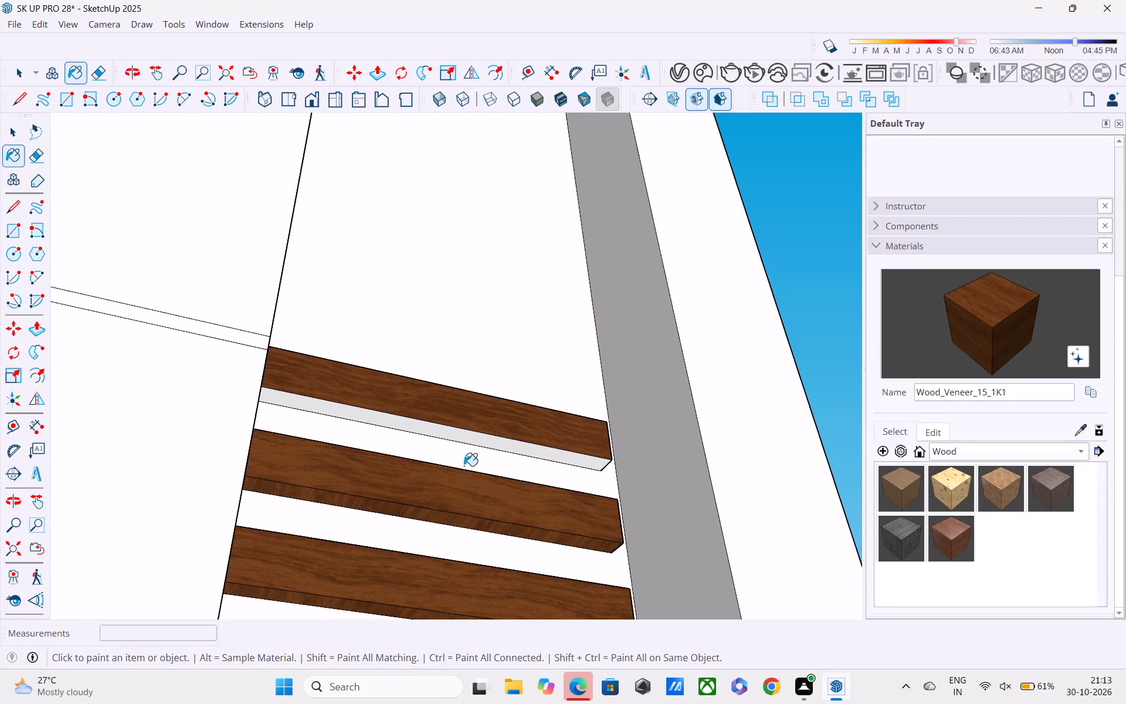
left_click(460, 435)
Paint the top faces of the four lower bars with the wood veneer.
middle_click_drag(464, 431, 462, 673)
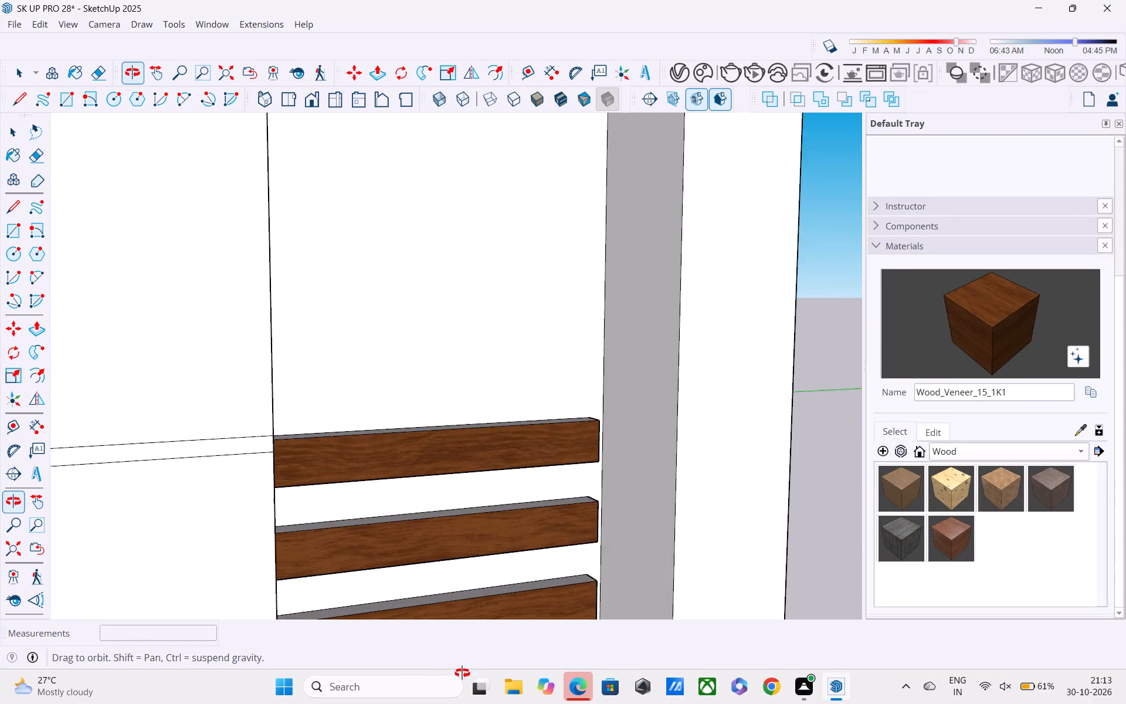
middle_click_drag(462, 673, 462, 669)
middle_click_drag(460, 422, 450, 209)
middle_click_drag(450, 268, 540, 475)
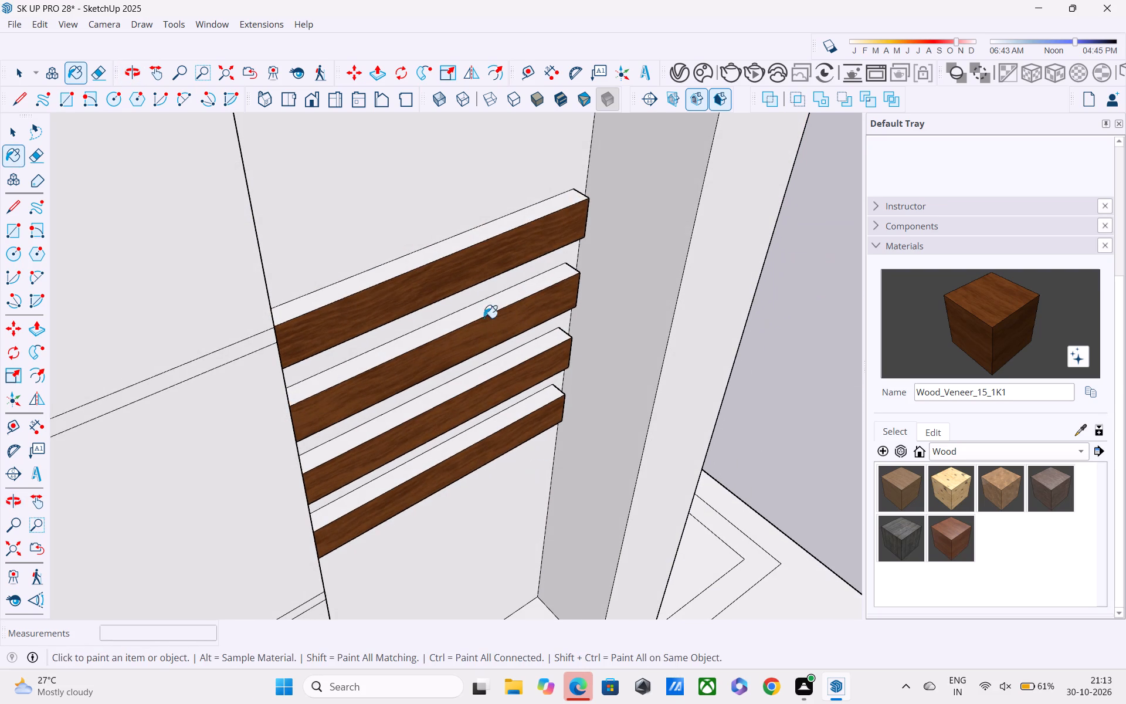
left_click(467, 238)
left_click(479, 315)
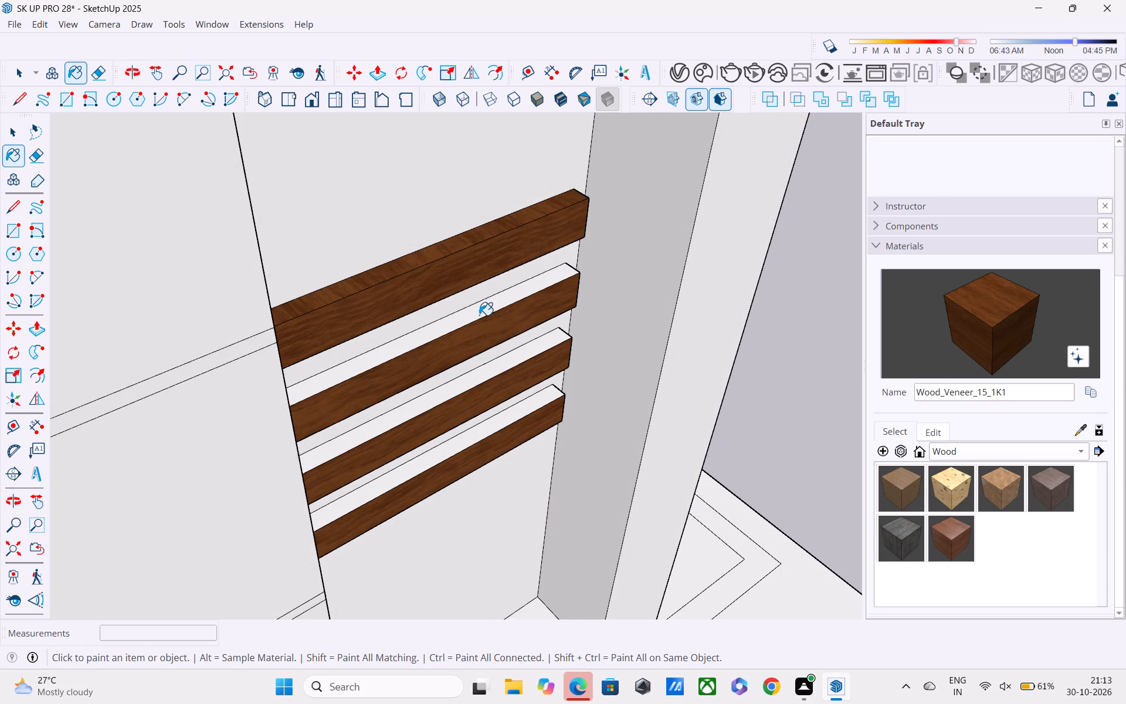
left_click(486, 384)
left_click(486, 374)
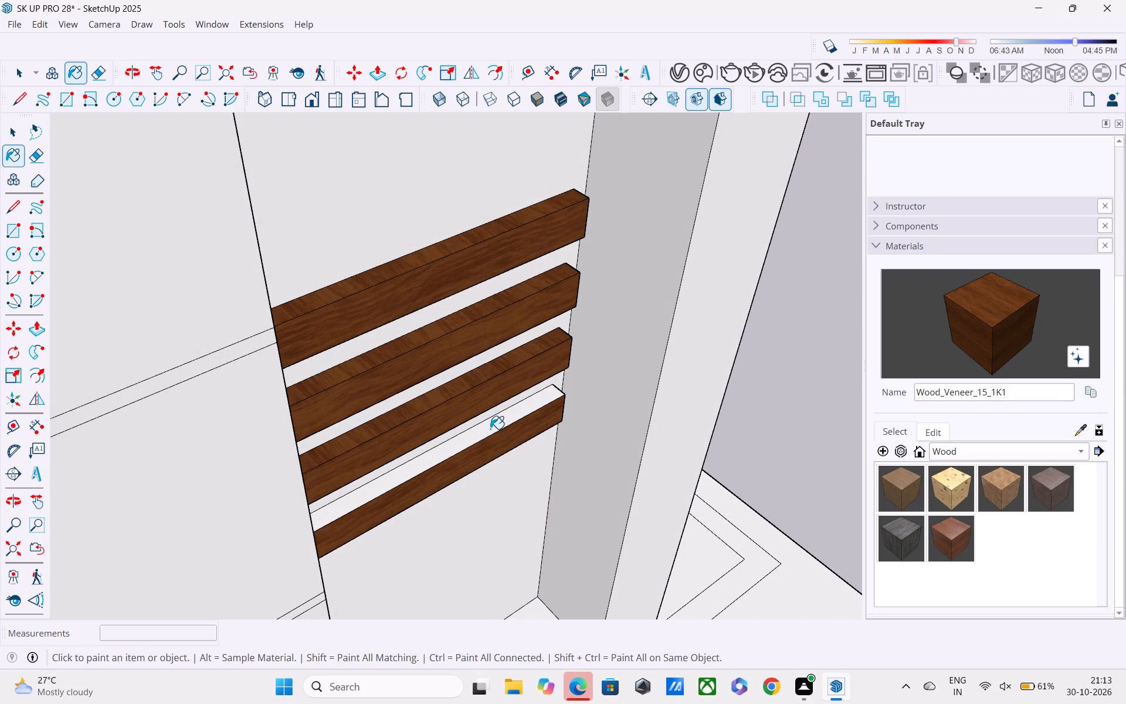
left_click(490, 429)
Paint the top and front faces of the four upper bars with the wood veneer.
middle_click_drag(490, 429, 504, 563, "shift")
scroll(487, 453, "down", 5)
scroll(480, 375, "down", 1)
middle_click_drag(479, 374, 574, 587, "shift")
scroll(572, 334, "down", 2)
left_click(572, 252)
left_click(572, 233)
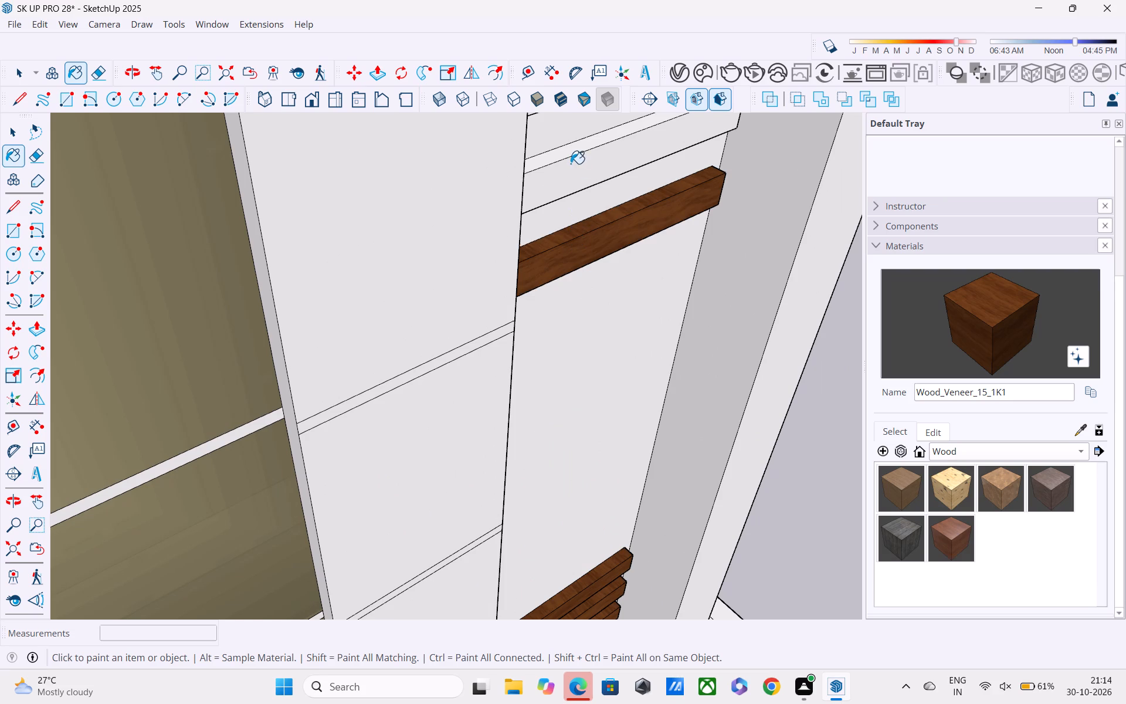
left_click(571, 164)
left_click(568, 147)
middle_click_drag(568, 172, 610, 384, "shift")
left_click(625, 304)
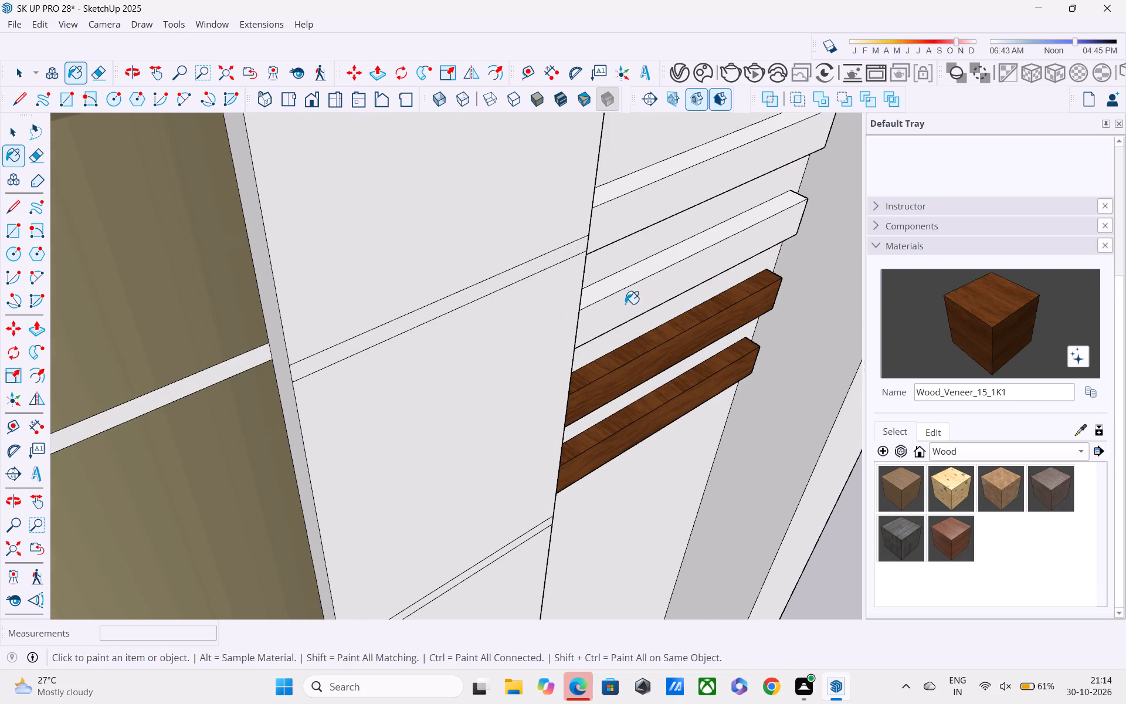
left_click(625, 280)
left_click(626, 207)
left_click(626, 181)
Paint the undersides of the three lowest bars in the upper group with the wood veneer, undoing any paint put on the plain strip.
middle_click_drag(628, 189, 654, 374, "shift")
scroll(655, 366, "down", 2)
middle_click_drag(654, 364, 503, 49)
middle_click_drag(579, 286, 491, 136, "shift")
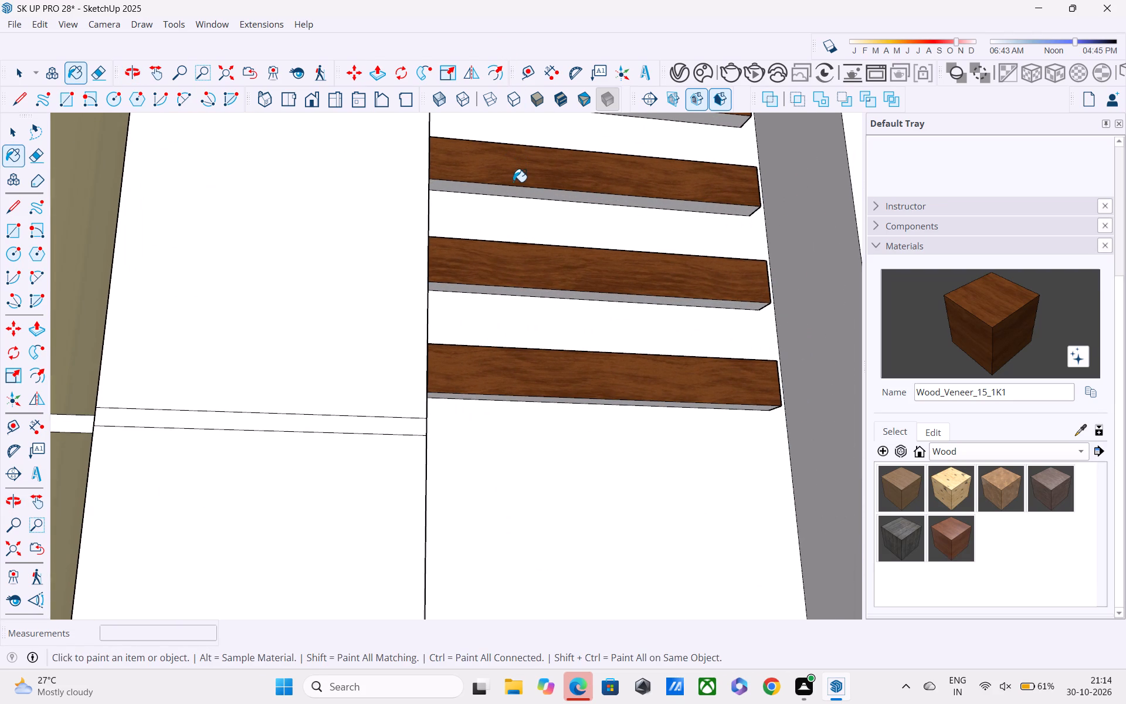
left_click(514, 194)
left_click(516, 290)
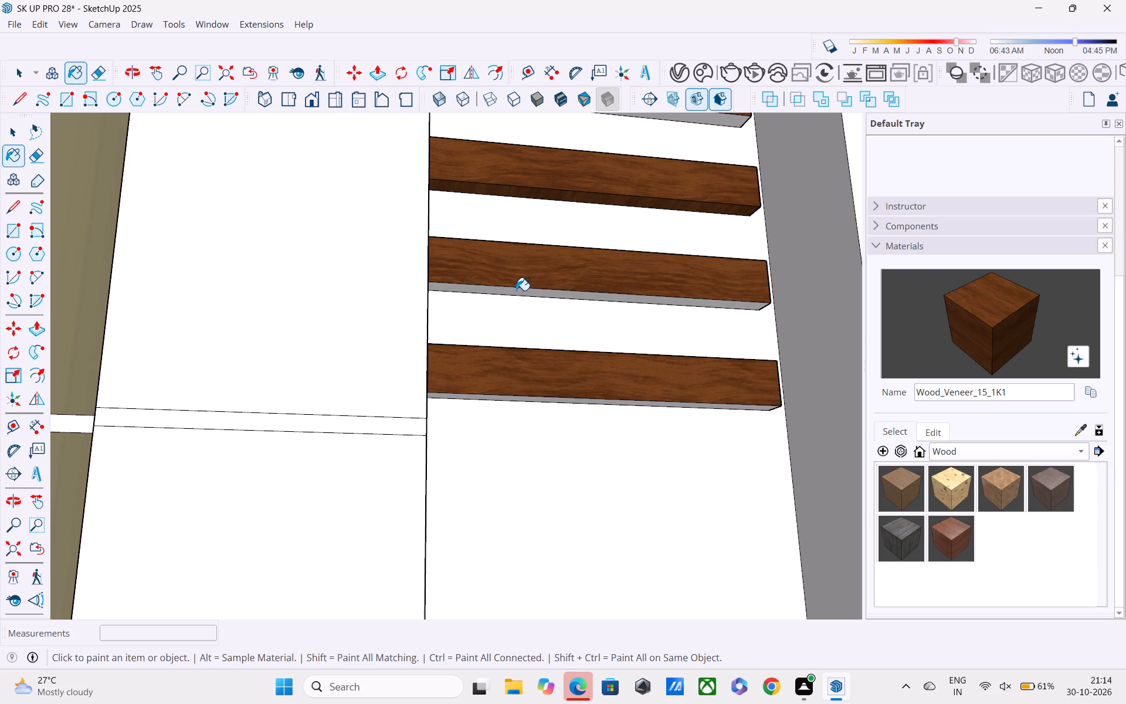
left_click(530, 405)
key("ctrl+z")
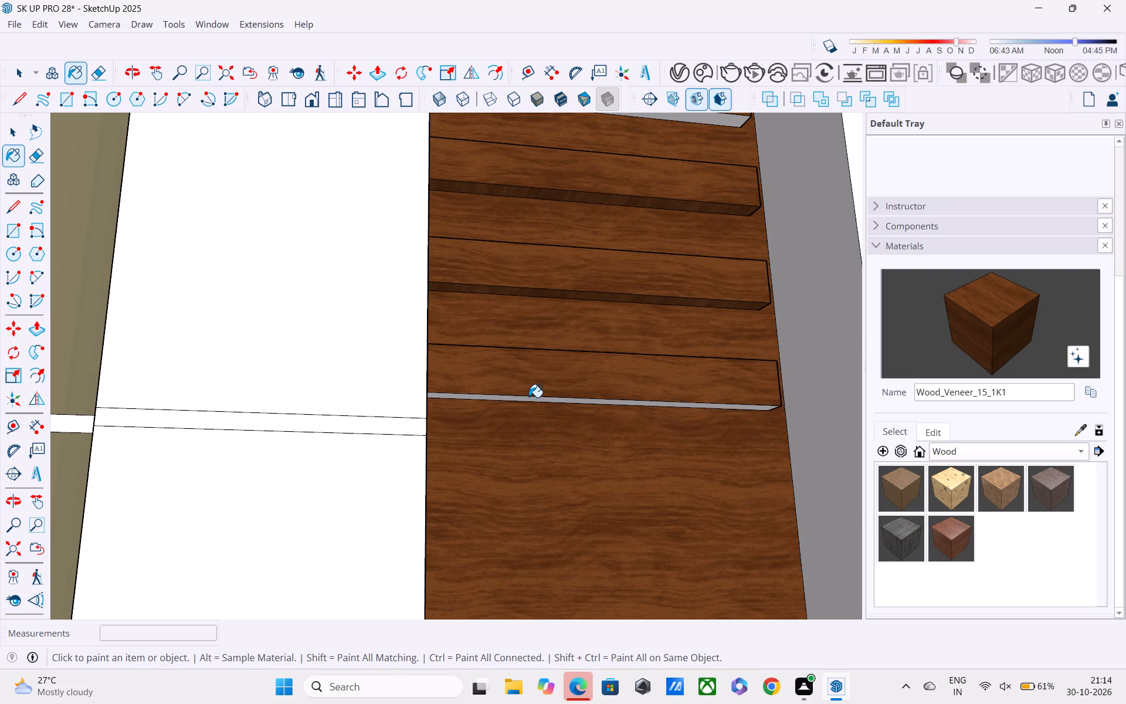
scroll(530, 397, "up", 2)
left_click(530, 402)
Examine the veneered bars on the tower from a distance, and the tower's roof slab and upper wall from the terrace side.
scroll(529, 400, "down", 7)
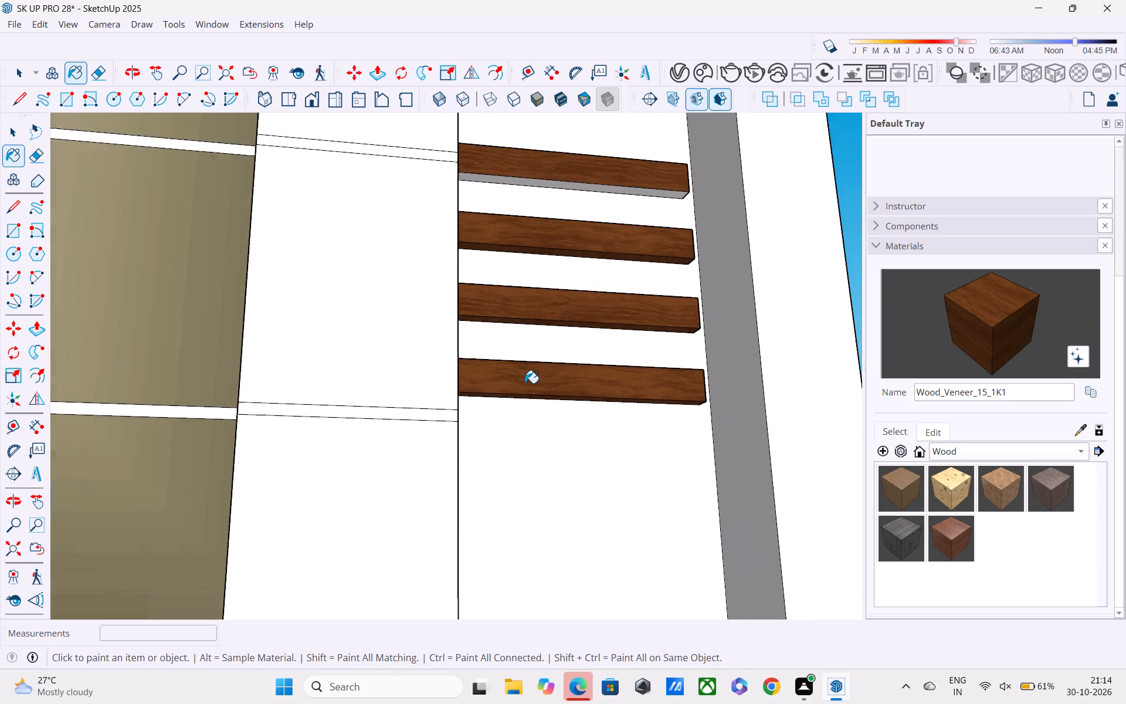
scroll(525, 400, "down", 15)
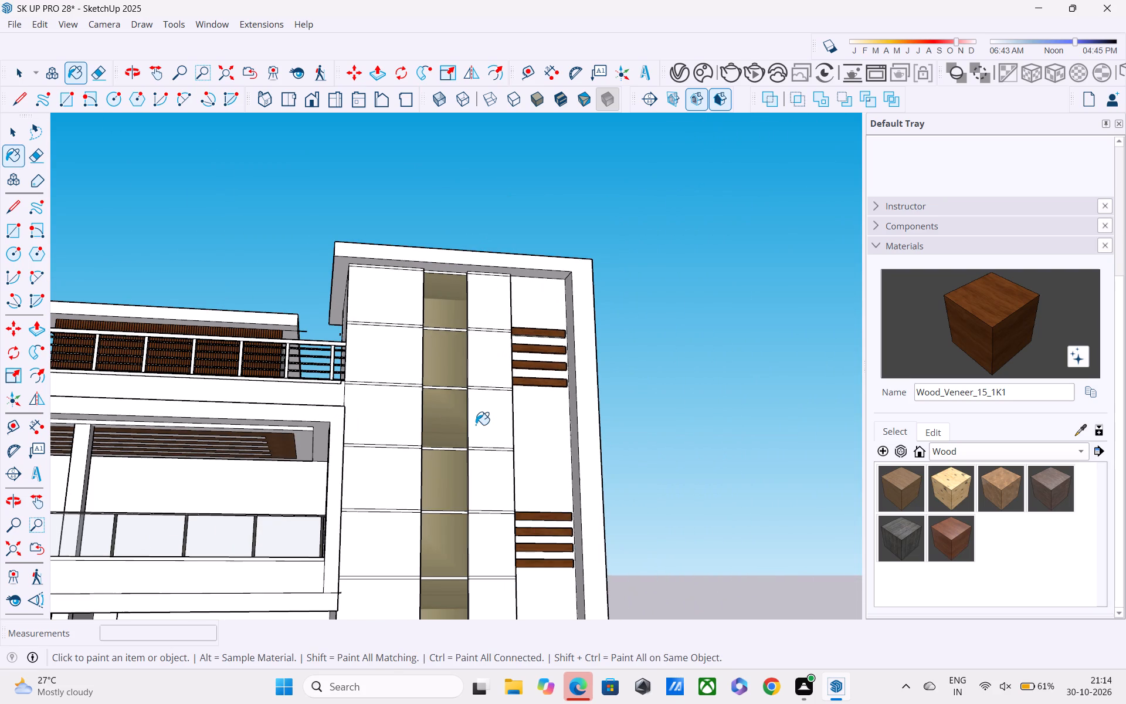
scroll(473, 419, "down", 6)
middle_click_drag(472, 418, 556, 492)
middle_click_drag(399, 365, 609, 392)
scroll(447, 374, "up", 1)
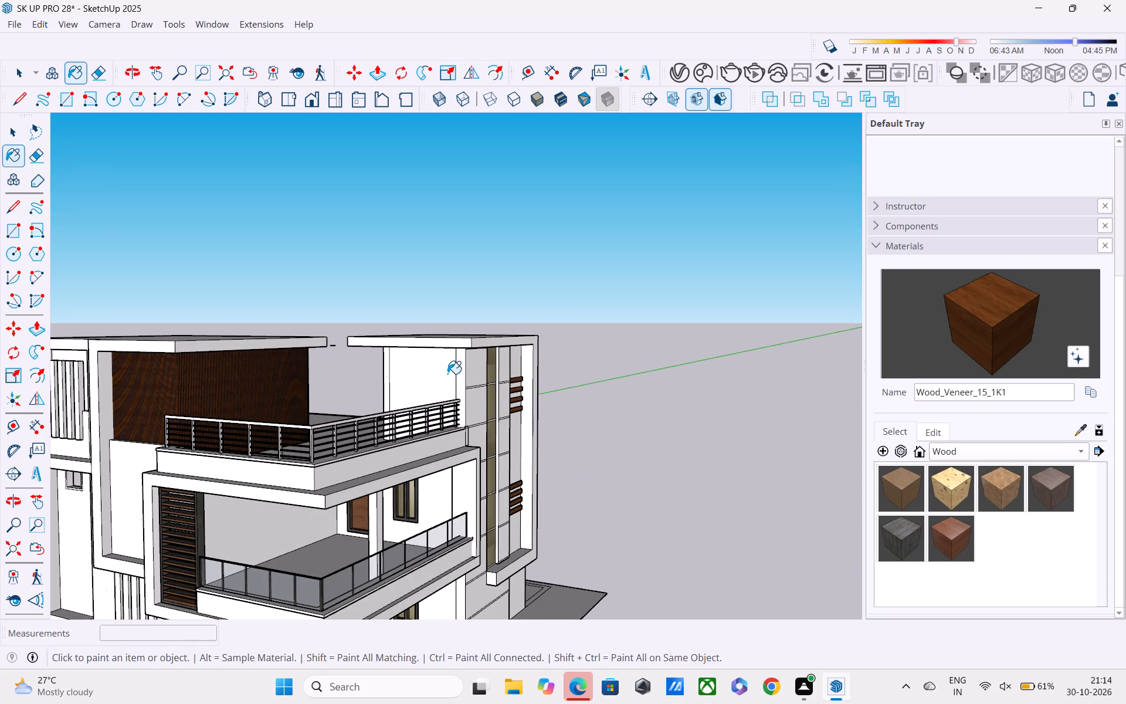
middle_click_drag(449, 374, 510, 401)
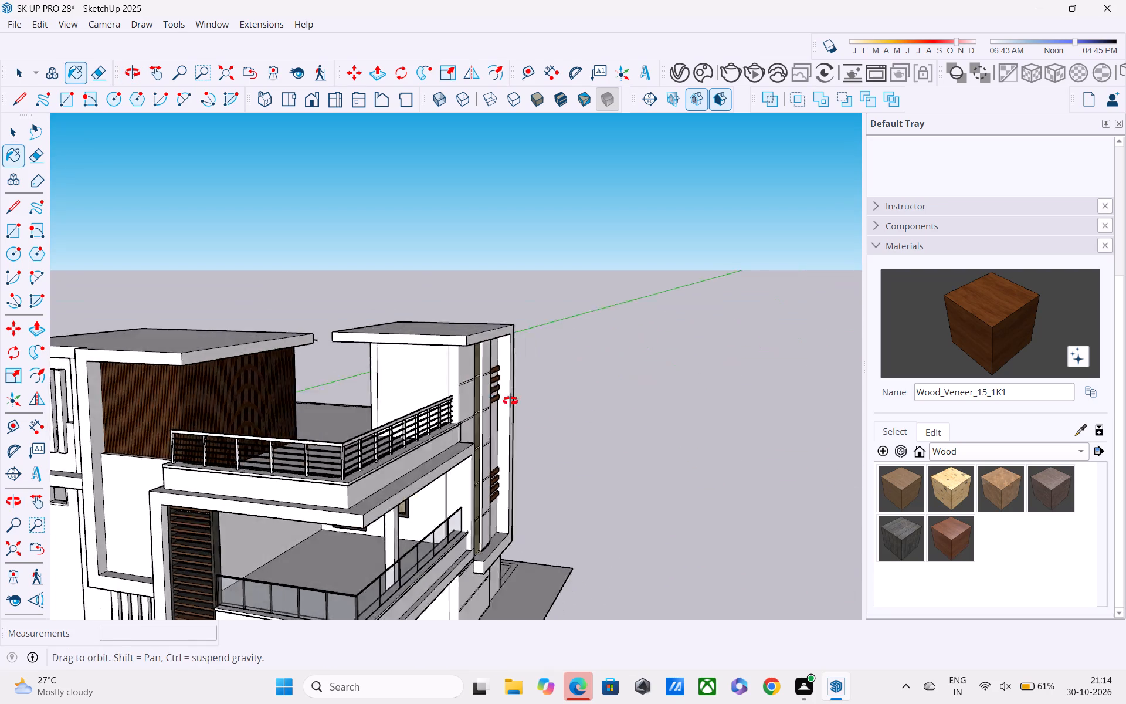
middle_click_drag(510, 401, 623, 419)
scroll(534, 384, "up", 3)
middle_click_drag(388, 385, 596, 347)
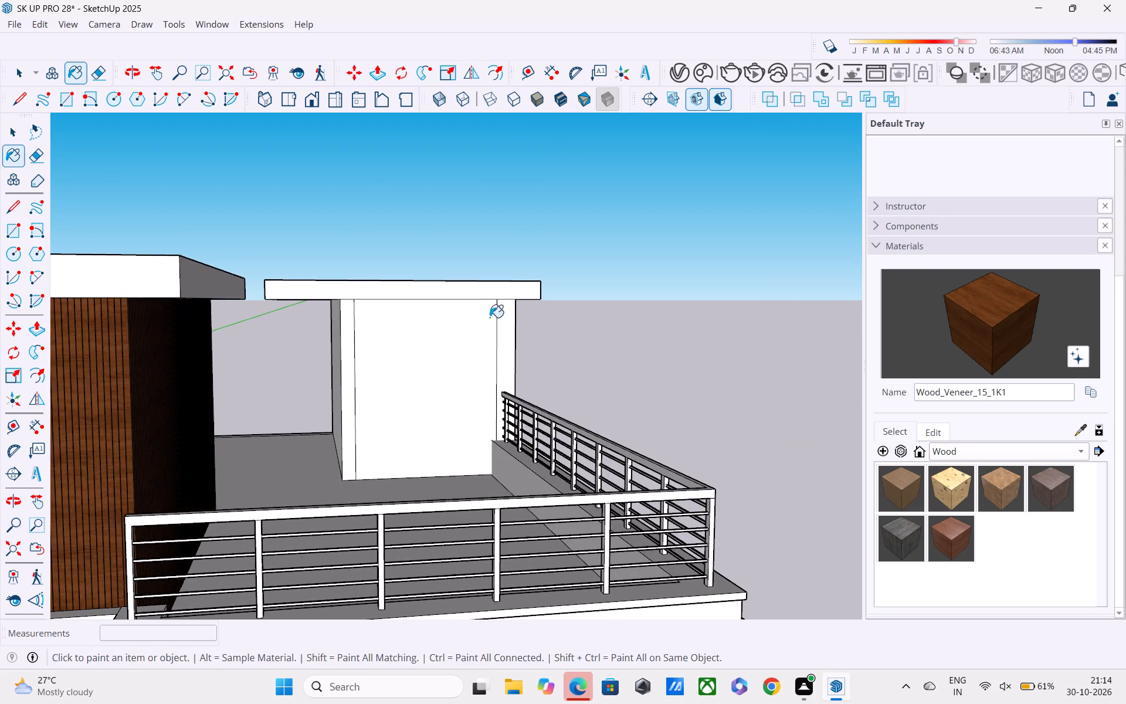
scroll(474, 312, "up", 3)
middle_click_drag(422, 310, 527, 391)
scroll(523, 391, "up", 2)
scroll(516, 390, "down", 1)
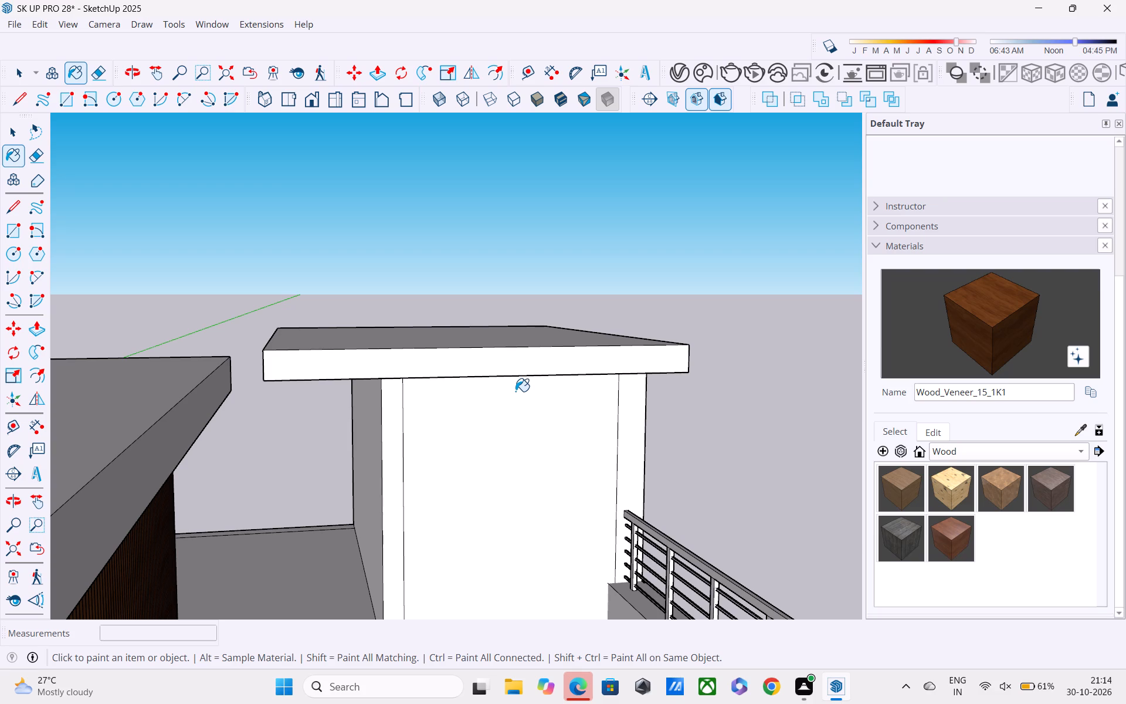
Adjust the front face of the tower's roof slab on the terrace side with Push/Pull.
middle_click_drag(345, 418, 559, 516)
middle_click_drag(457, 424, 558, 481)
middle_click_drag(506, 425, 446, 330)
scroll(453, 341, "down", 2)
middle_click_drag(457, 350, 127, 339)
scroll(164, 339, "up", 6)
key("space")
key("p")
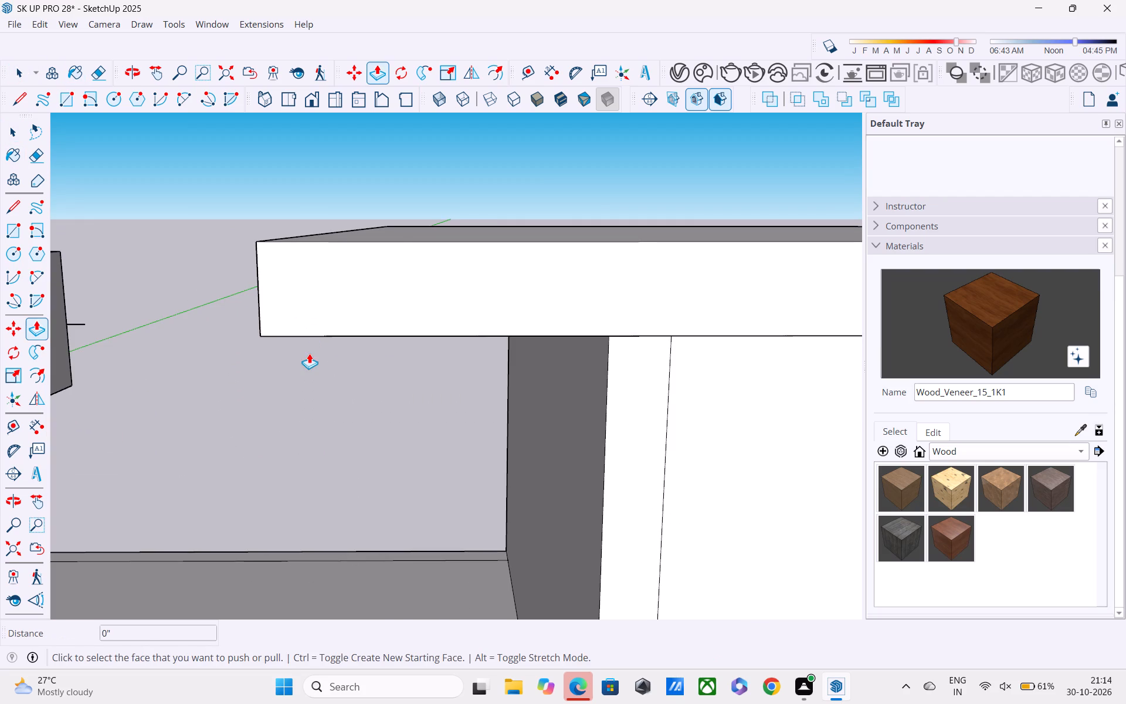
left_click(308, 305)
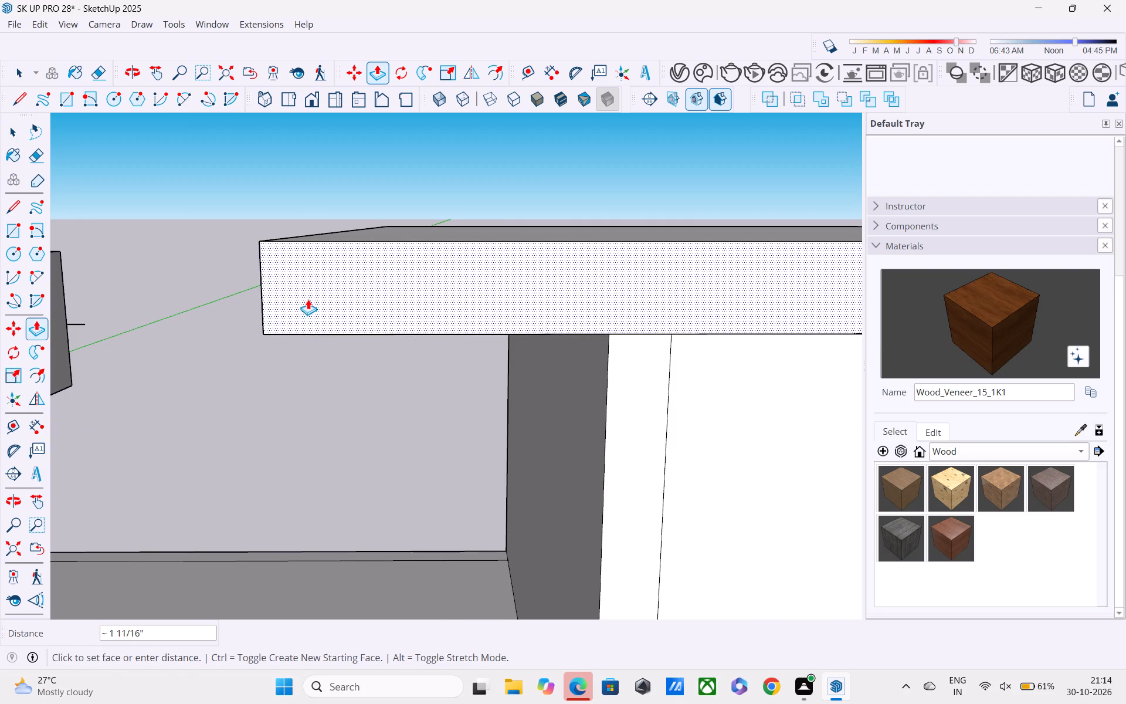
scroll(308, 292, "down", 3)
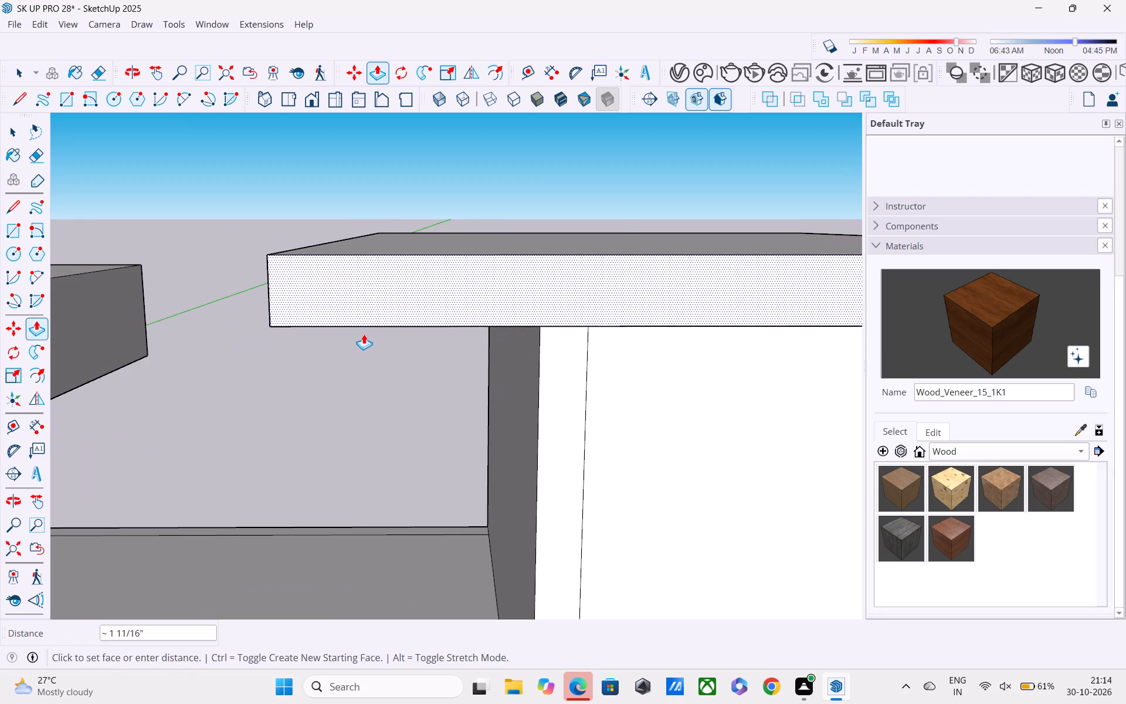
left_click(362, 318)
middle_click_drag(367, 326, 565, 378)
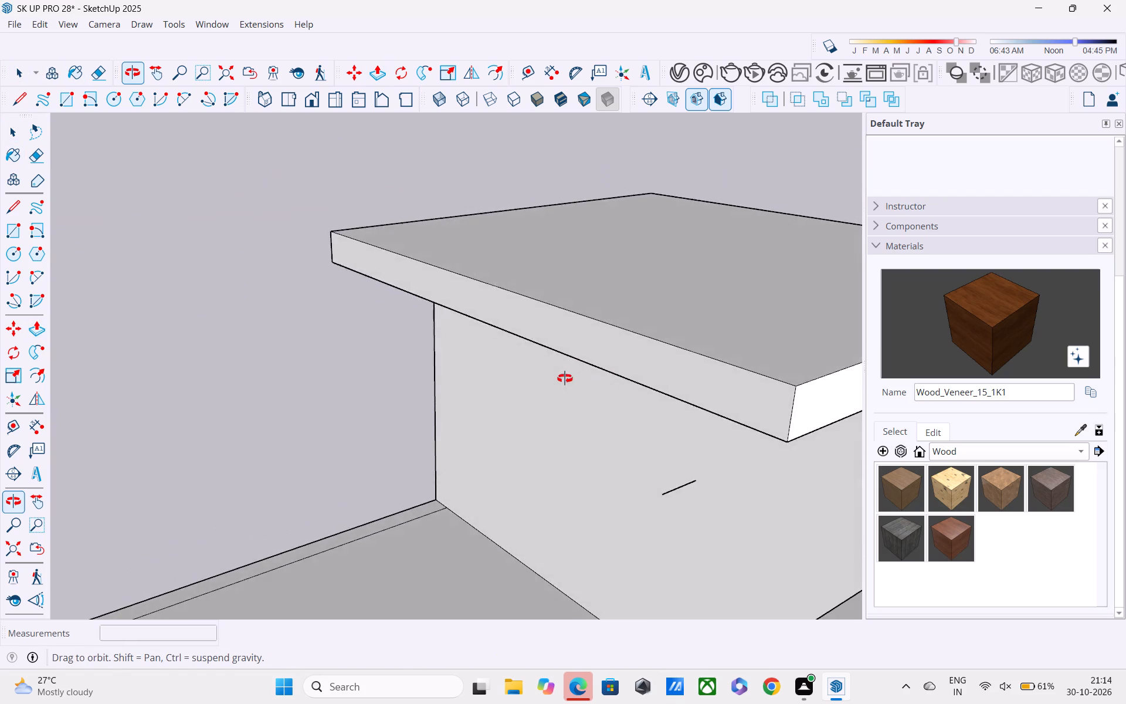
Pull the narrow side face of the terrace-side roof slab outward about 11" with Push/Pull.
middle_click_drag(565, 378, 663, 360)
scroll(663, 360, "down", 3)
middle_click_drag(663, 360, 500, 357, "shift")
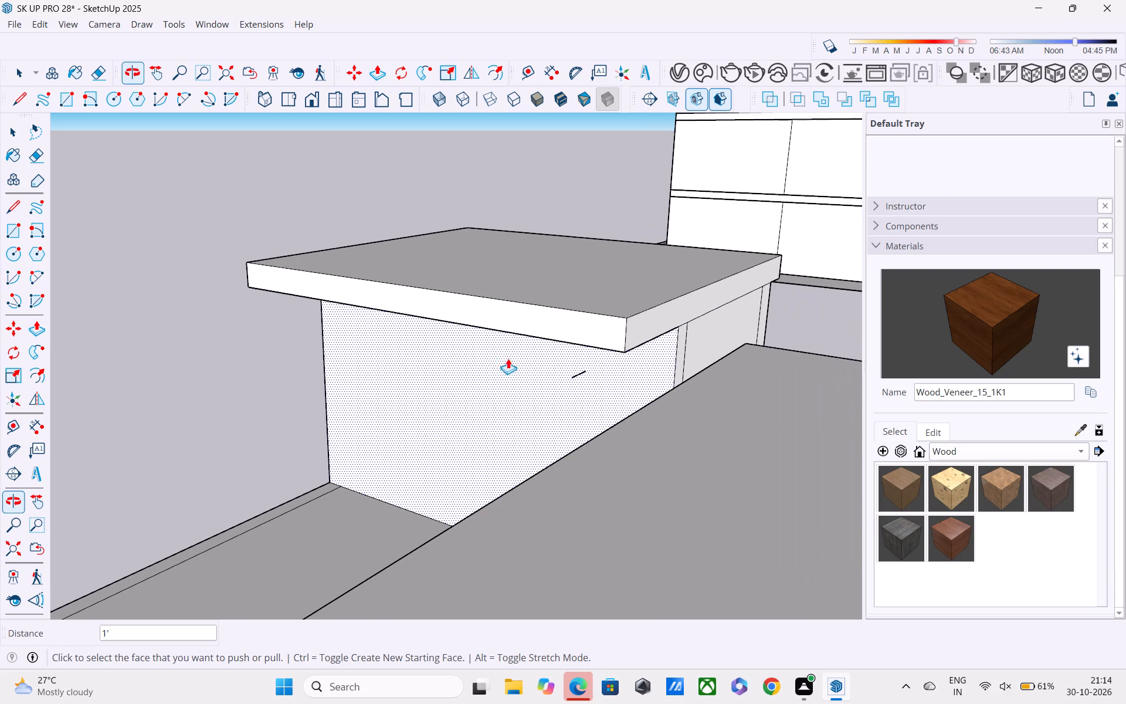
left_click(576, 331)
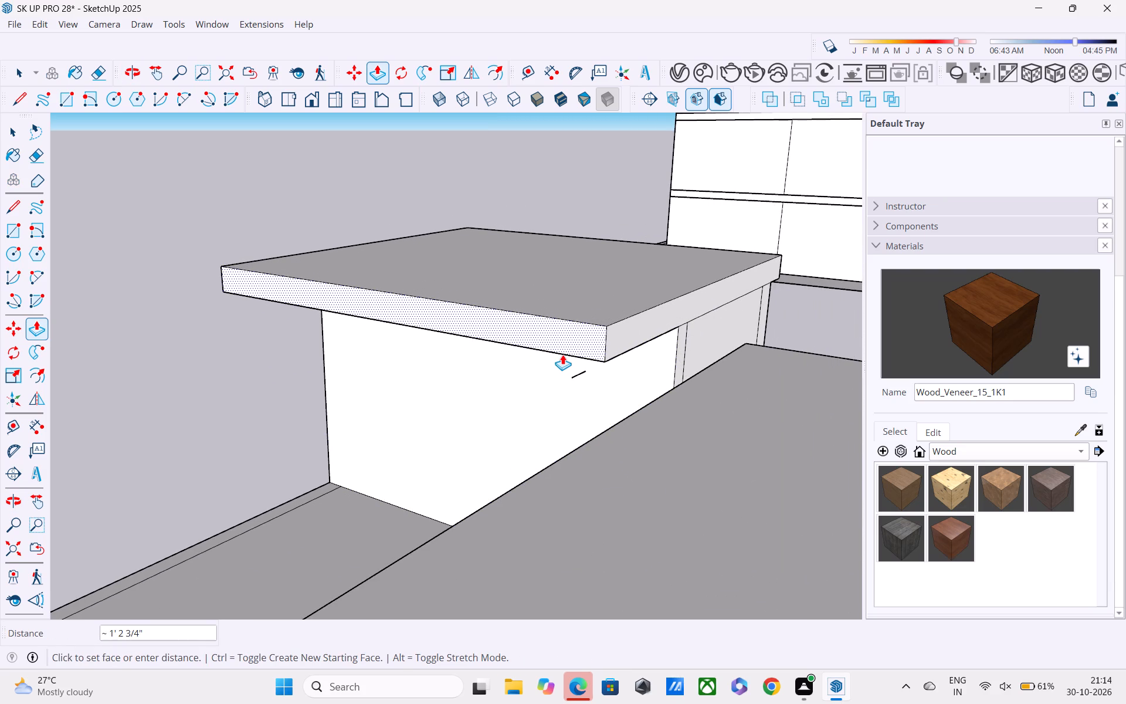
key("Escape")
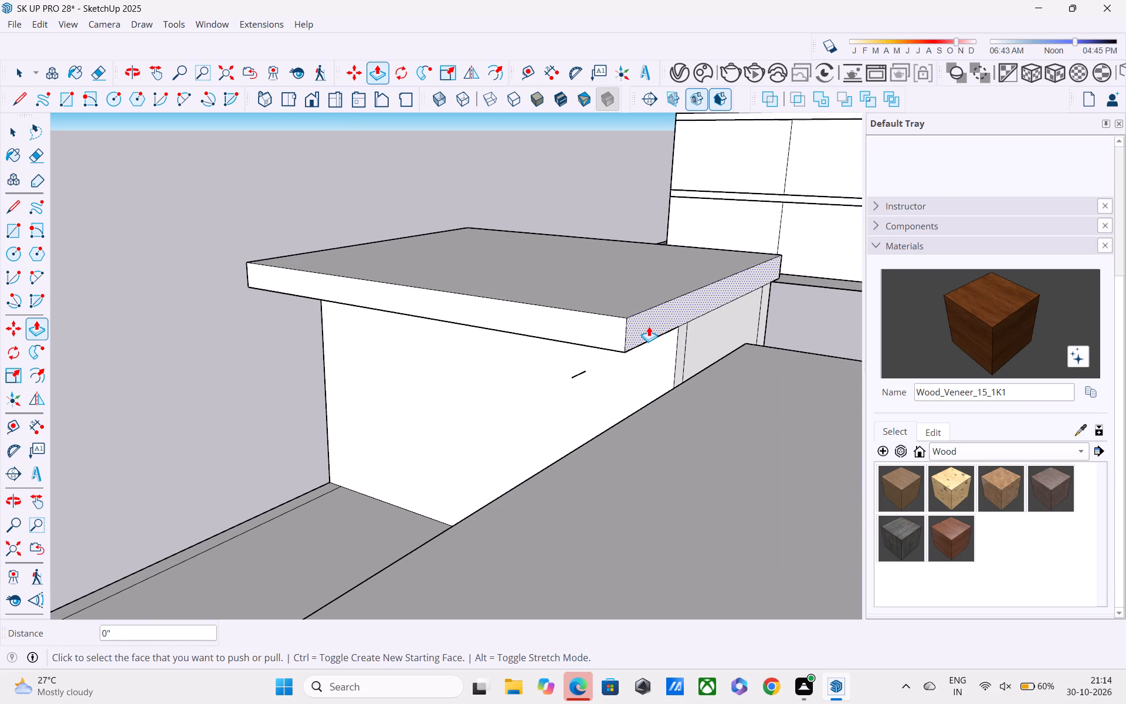
left_click(649, 326)
left_click(677, 337)
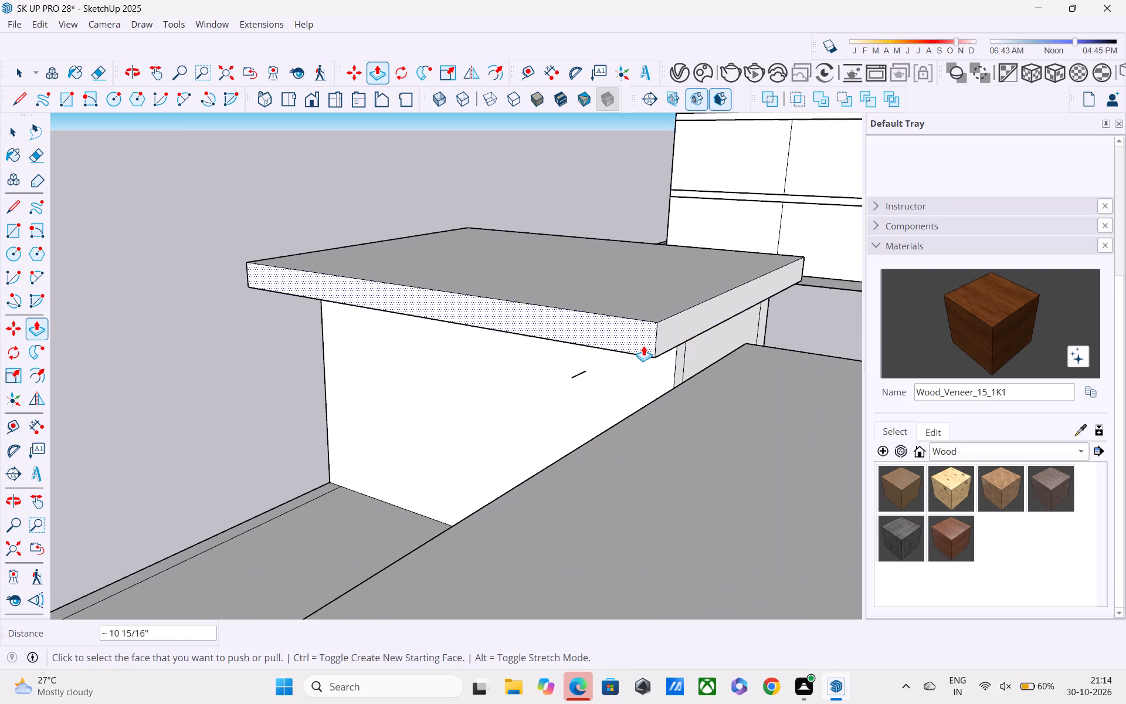
Pull the front face of the same roof slab outward about 5' 3".
left_click(639, 341)
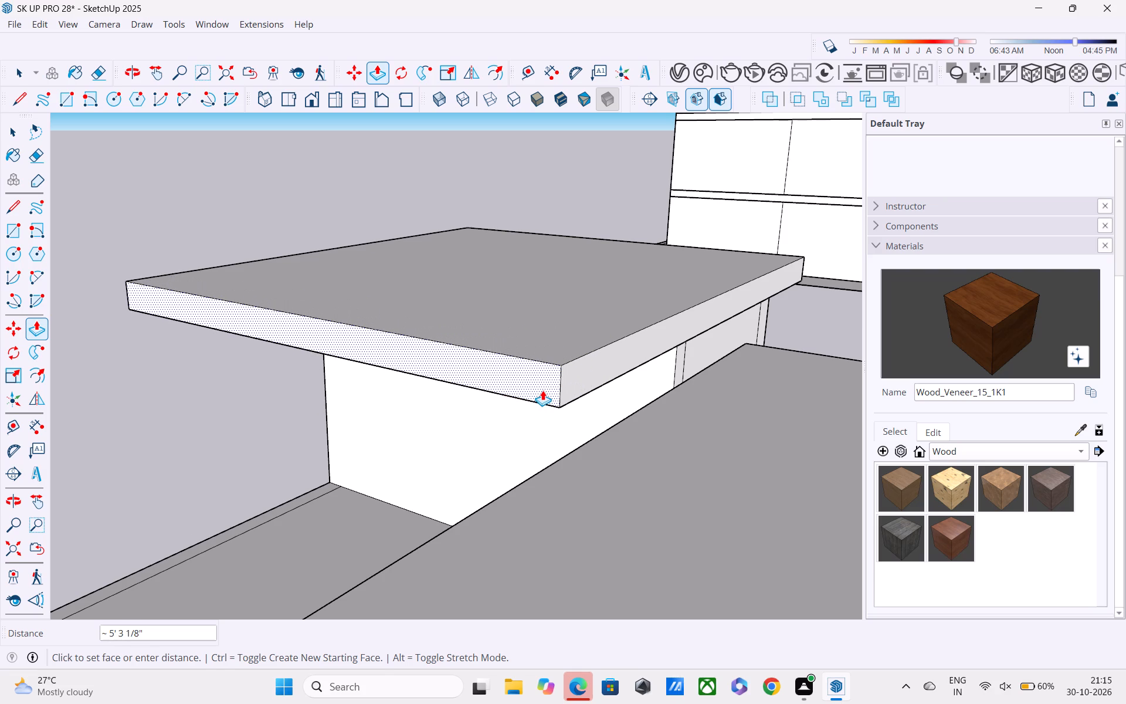
left_click(542, 390)
Delete the short stray line on the underside of the roof slab beyond the veneer-slatted wall, keeping the surrounding face.
middle_click_drag(562, 380, 329, 330)
scroll(335, 324, "down", 1)
middle_click_drag(342, 338, 172, 331)
scroll(226, 351, "down", 3)
scroll(384, 406, "down", 4)
middle_click_drag(552, 342, 464, 269)
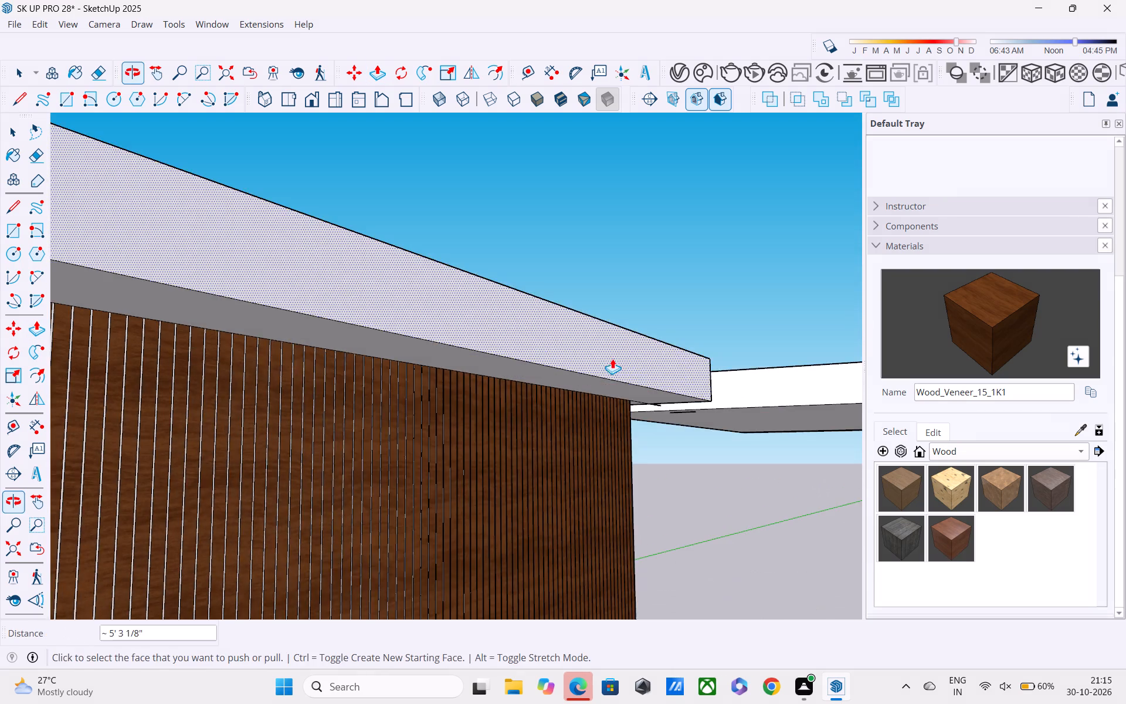
scroll(671, 413, "down", 2)
middle_click_drag(701, 418, 623, 323)
key("space")
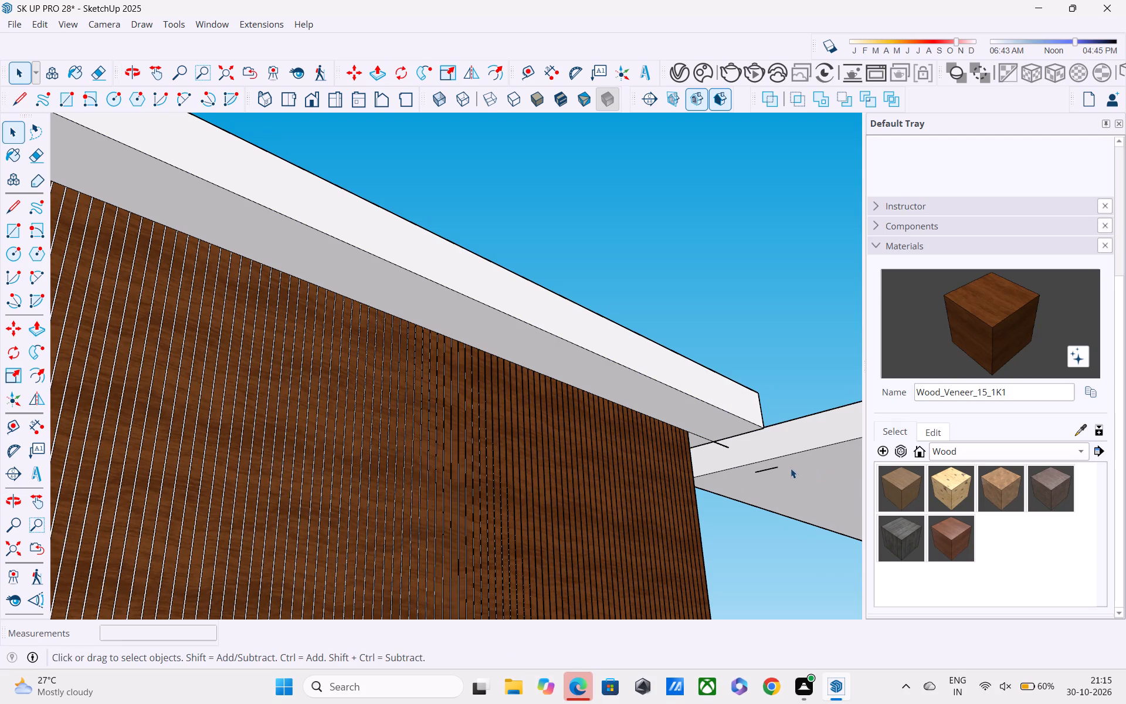
left_click(765, 468)
left_click(765, 471)
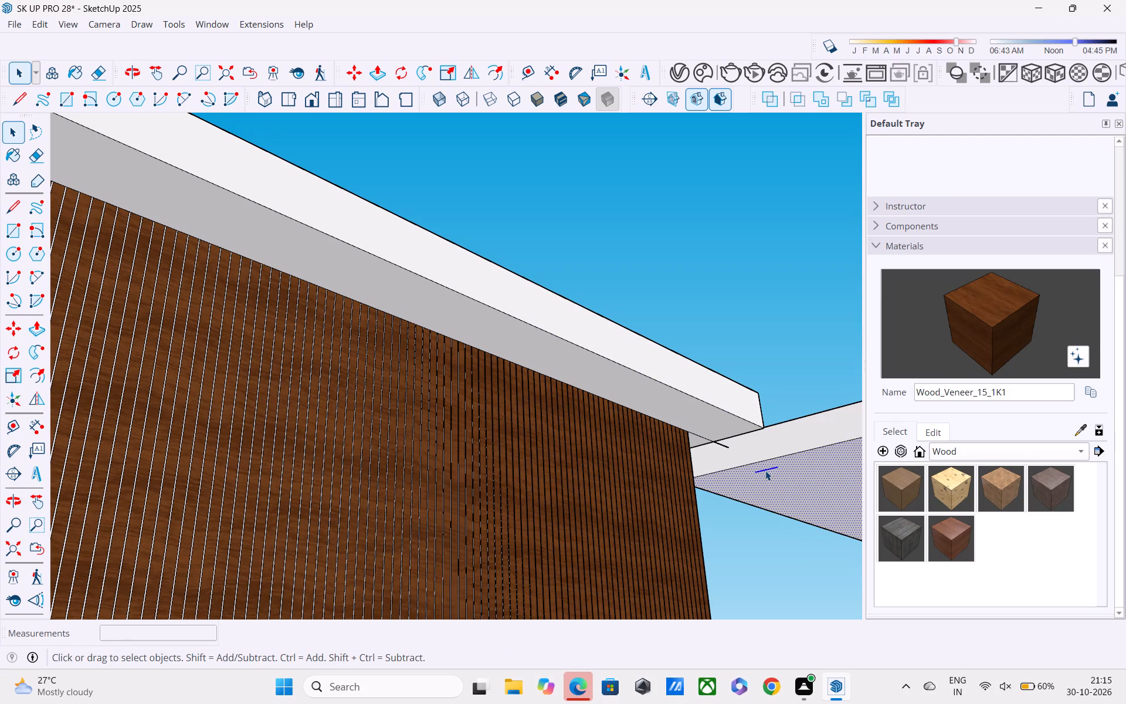
key("Delete")
key("ctrl+z")
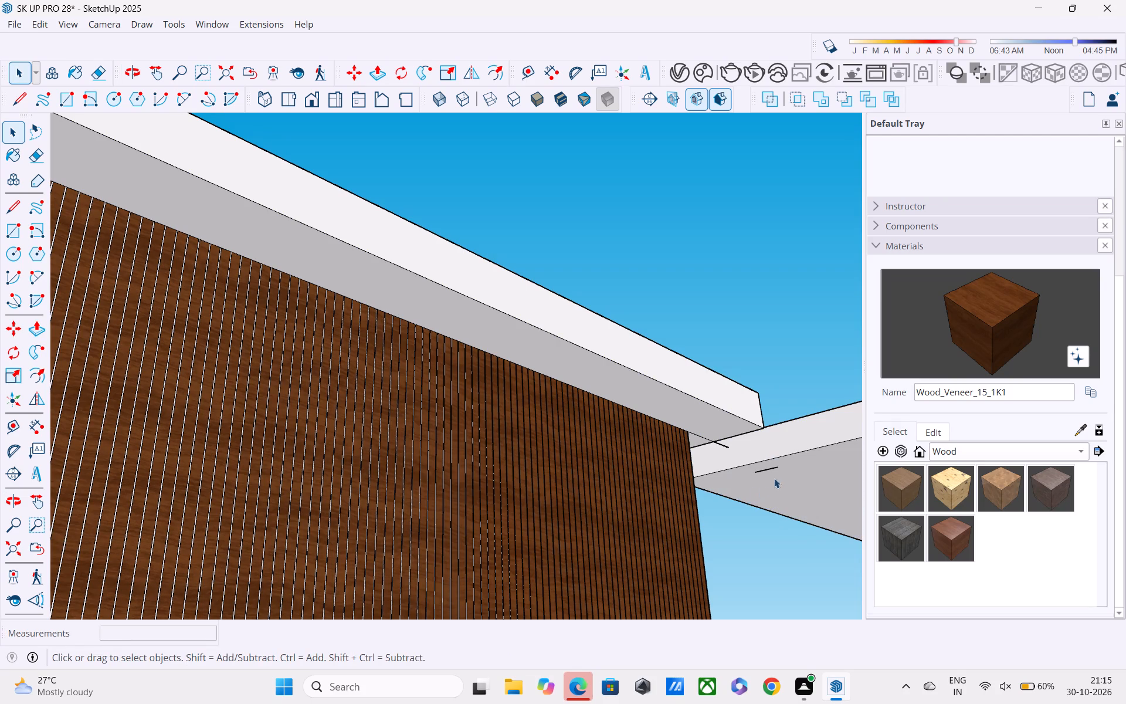
left_click(774, 470)
key("Delete")
Push the extended roof slab's front face back slightly beside the corner of the neighbouring slab.
scroll(762, 478, "down", 8)
middle_click_drag(773, 497, 559, 529)
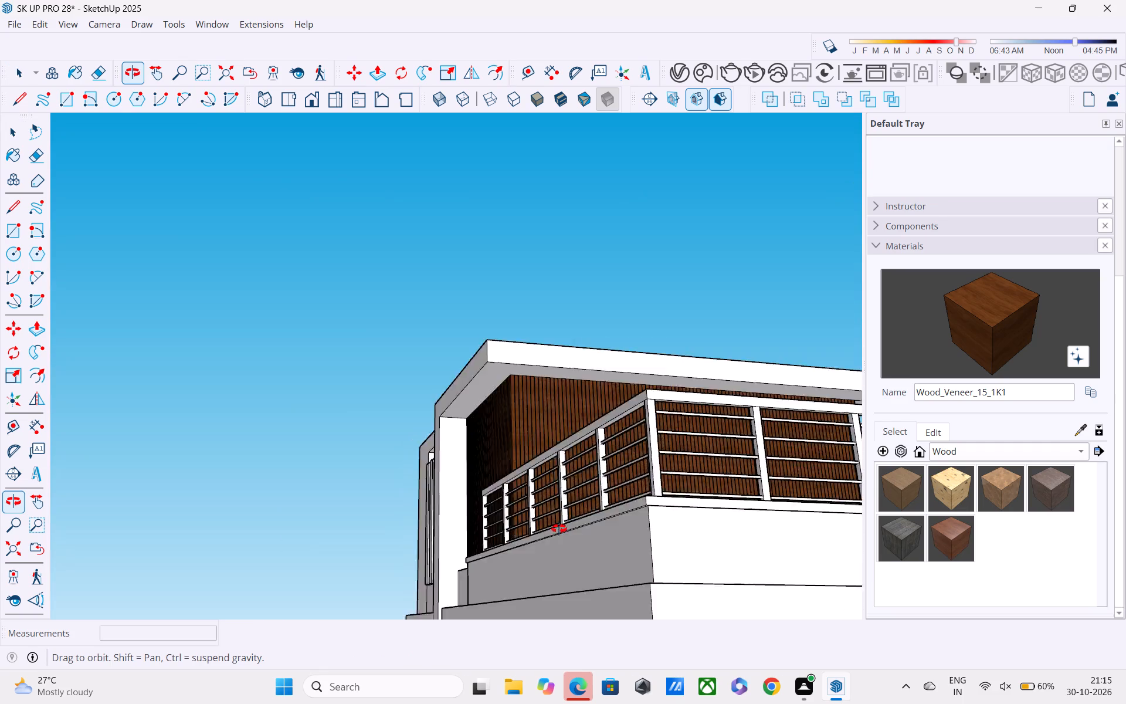
middle_click_drag(559, 529, 460, 531)
scroll(459, 527, "down", 5)
scroll(687, 489, "down", 5)
middle_click_drag(812, 478, 517, 501)
scroll(511, 493, "down", 5)
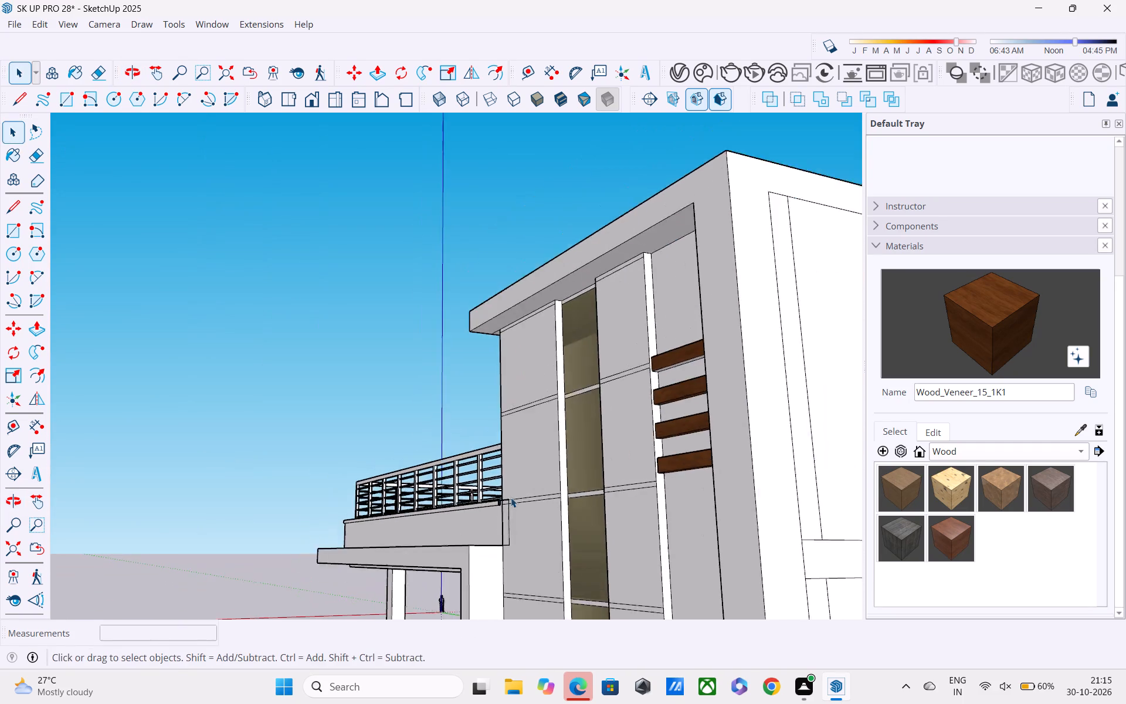
scroll(630, 480, "down", 2)
middle_click_drag(630, 479, 374, 499)
scroll(374, 499, "up", 1)
scroll(386, 483, "down", 4)
middle_click_drag(718, 422, 497, 423)
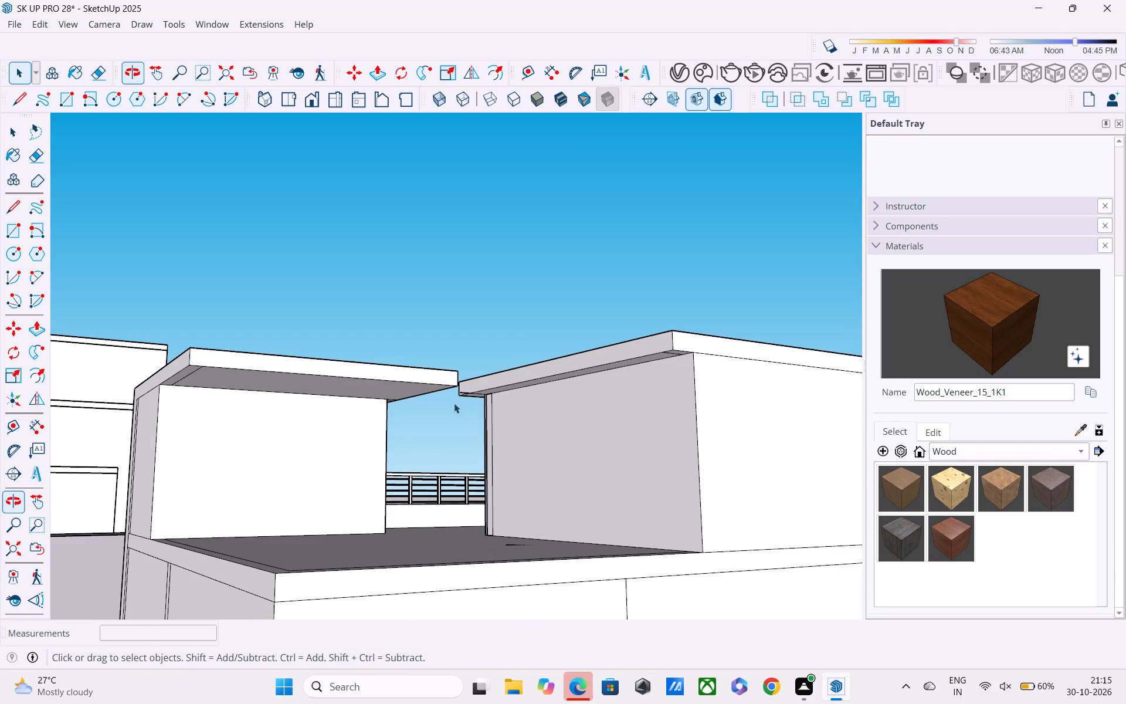
middle_click_drag(435, 404, 472, 473, "shift")
scroll(443, 453, "up", 2)
middle_click_drag(441, 451, 425, 427, "shift")
scroll(441, 451, "down", 1, "shift")
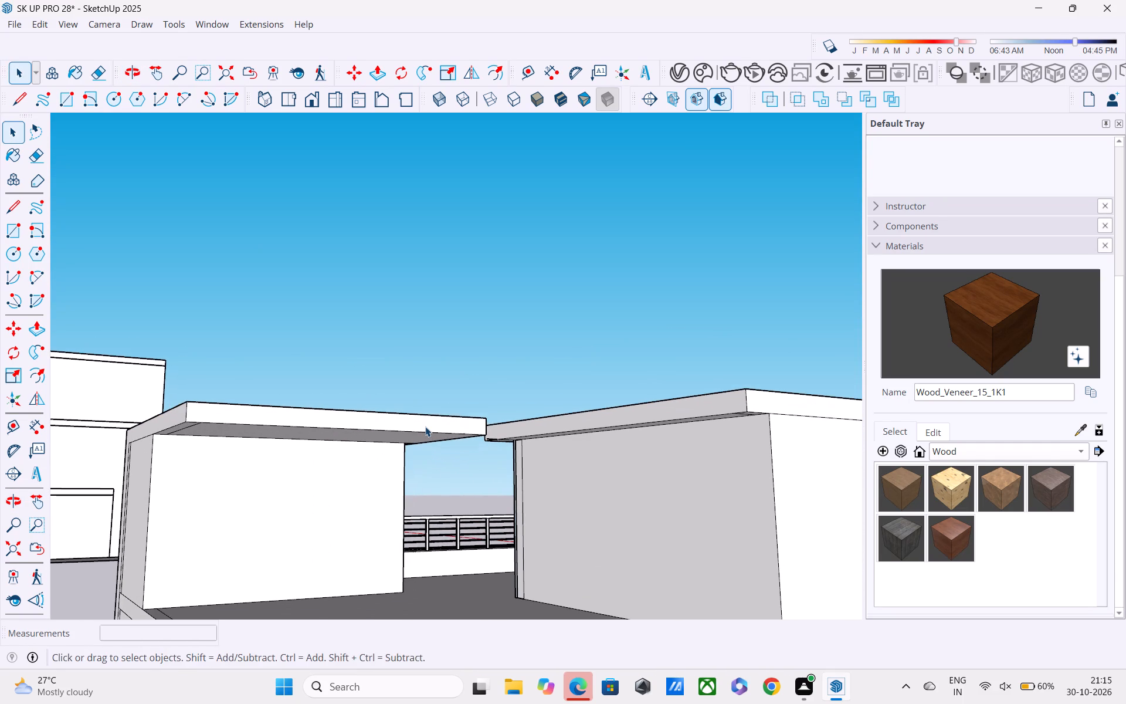
key("p")
left_click(424, 430)
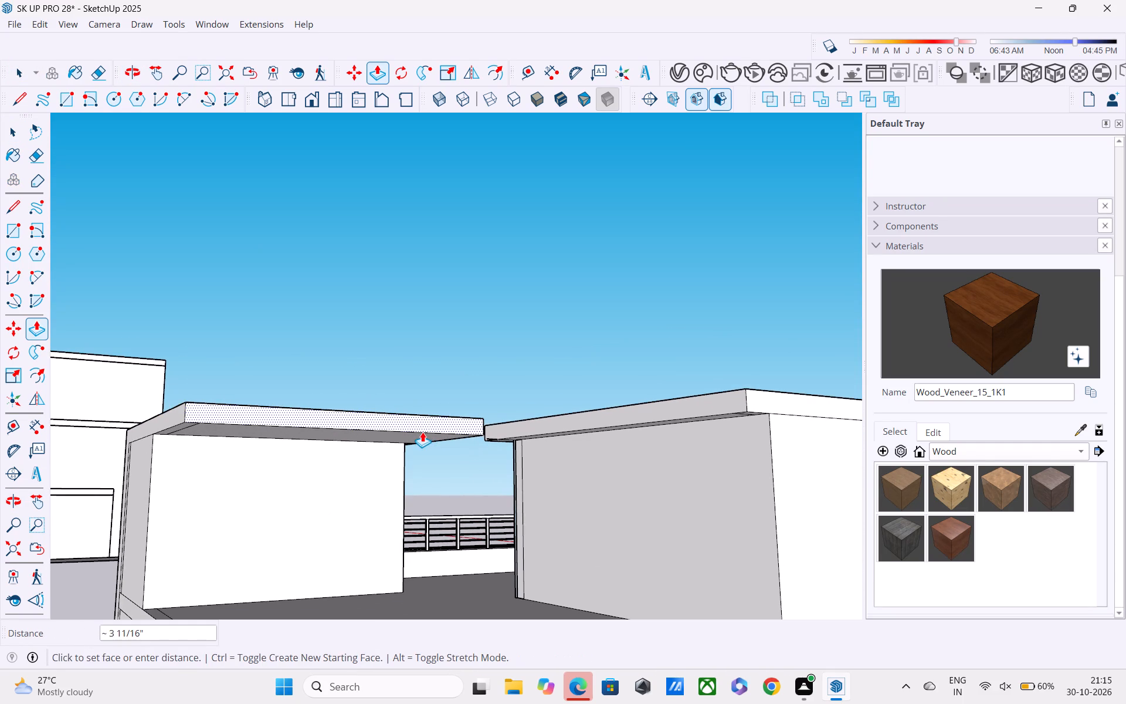
left_click(416, 438)
Delete the leftover seam line across the underside of the extended roof slab near its outer side.
middle_click_drag(354, 427, 355, 336)
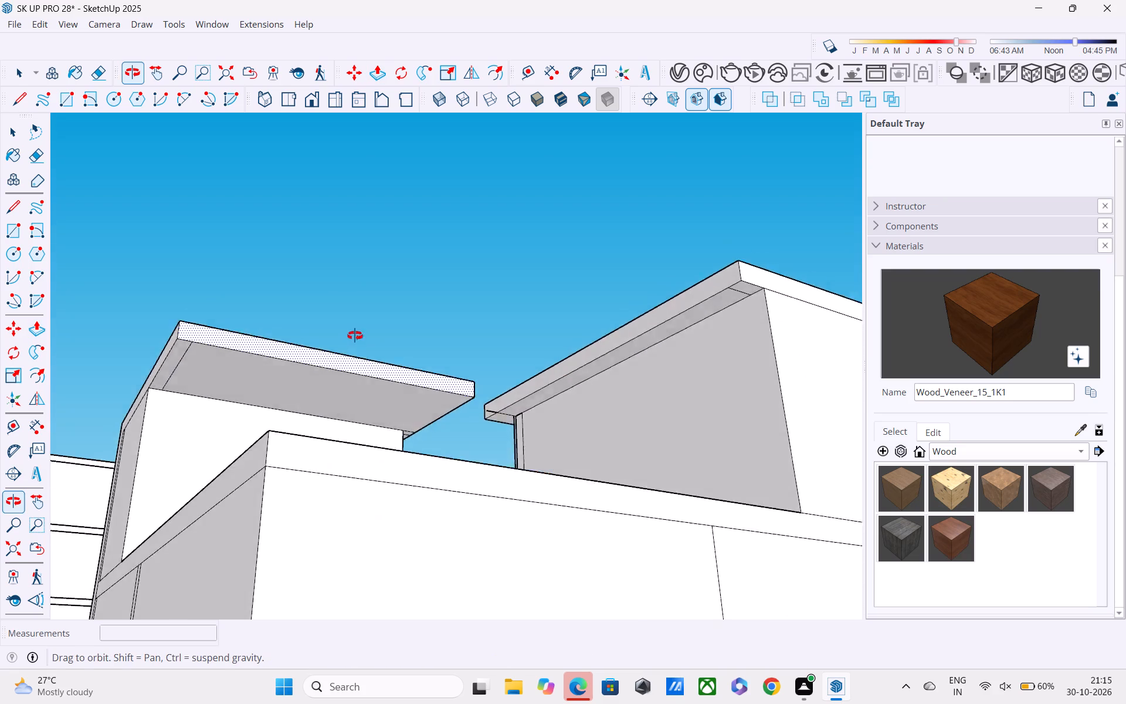
middle_click_drag(355, 336, 472, 351)
key("space")
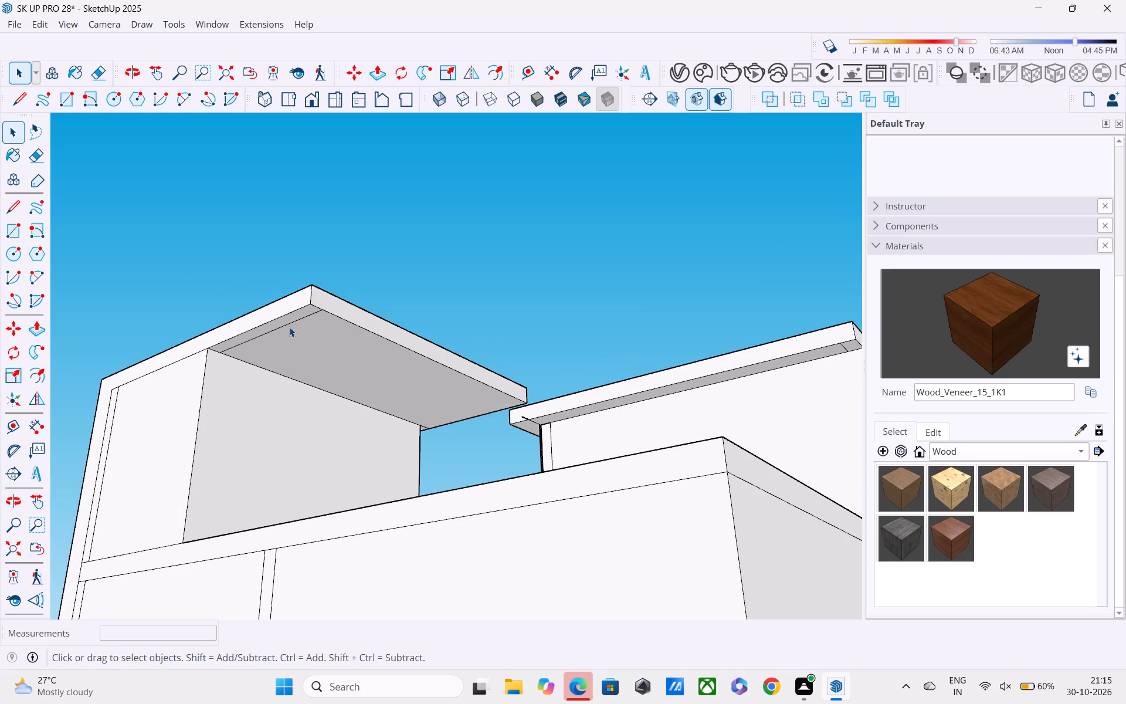
left_click(289, 327)
left_click(289, 327)
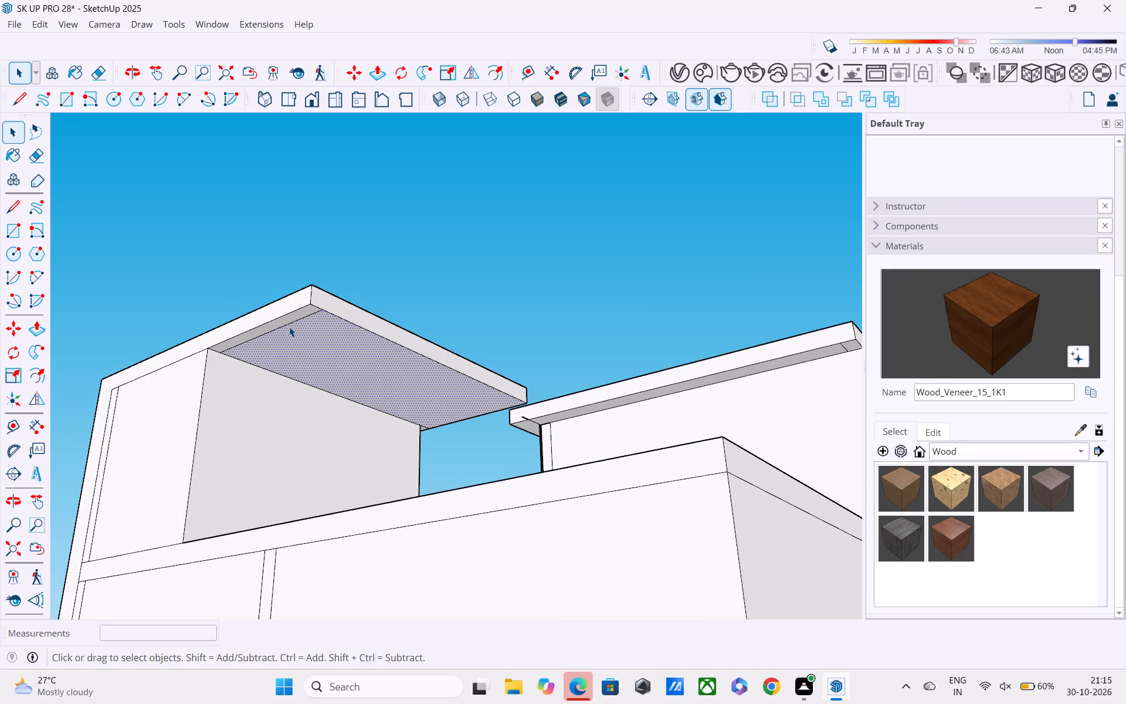
left_click(287, 325)
key("Delete")
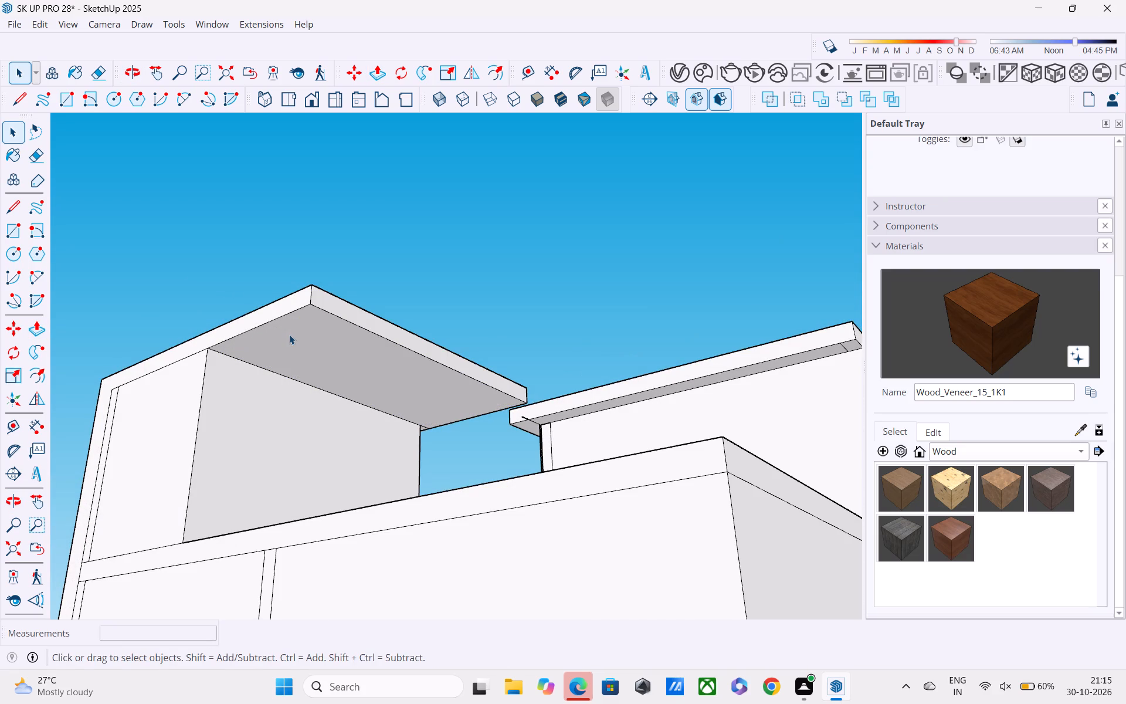
Draw a narrow rectangle about 6' by 1' on the slab's underside, near the outer end of the overhang.
key("r")
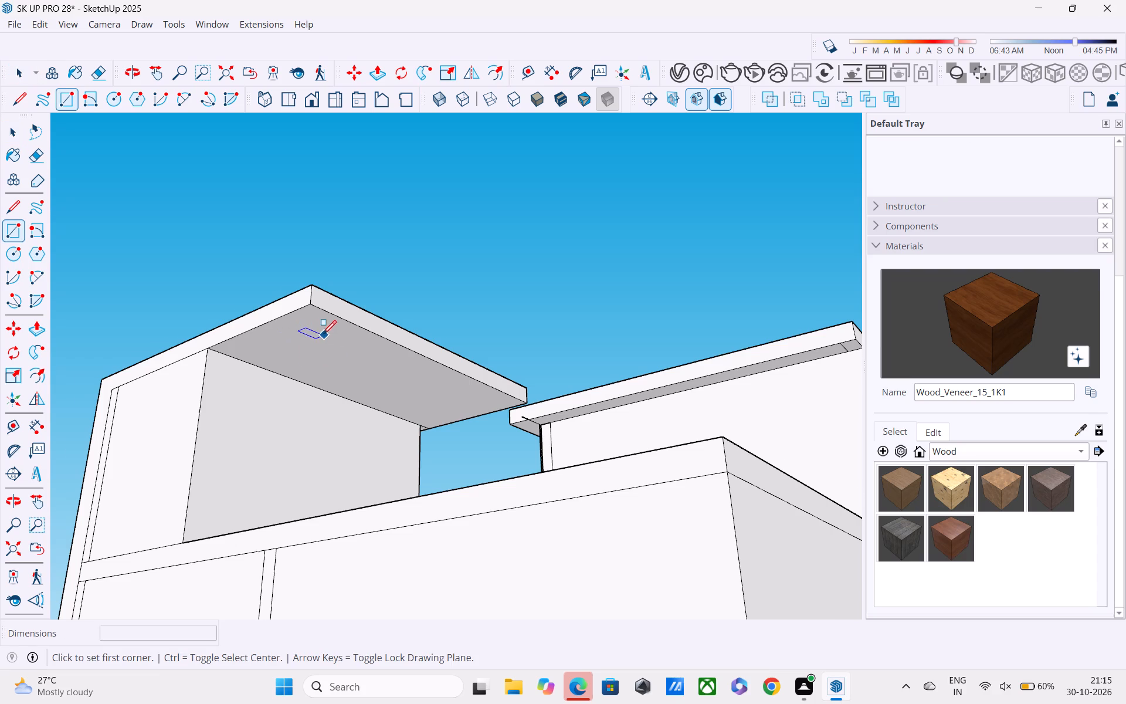
scroll(322, 335, "up", 4)
middle_click_drag(310, 370, 323, 298, "shift")
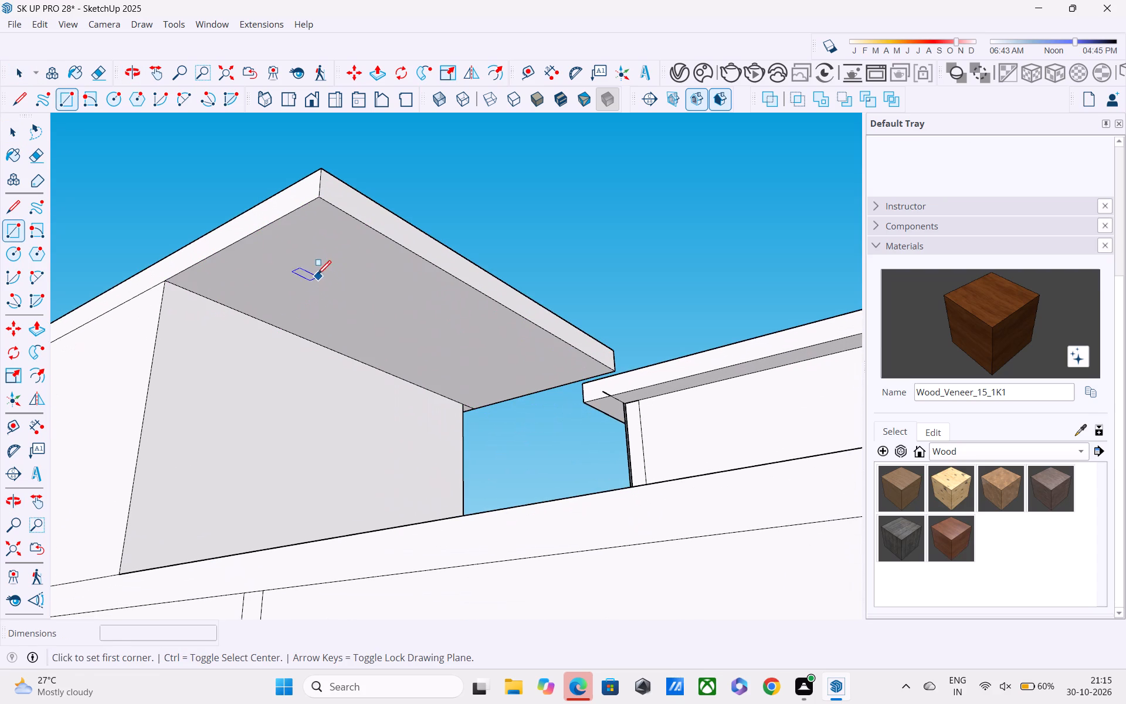
left_click(318, 223)
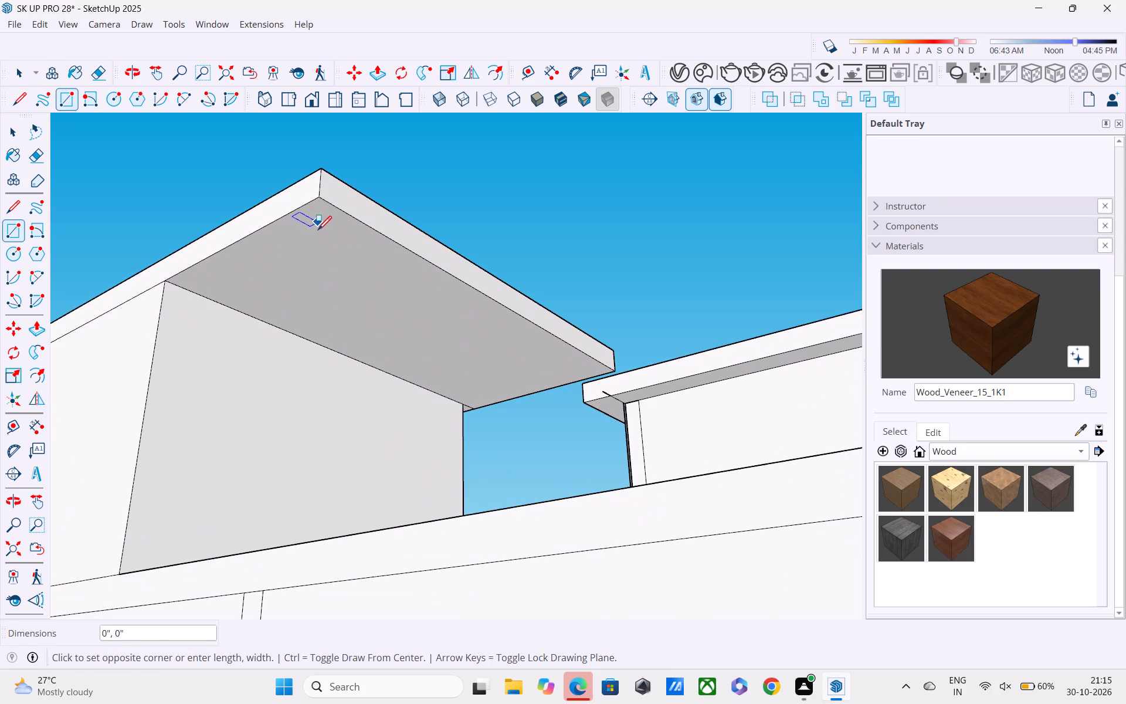
left_click(228, 292)
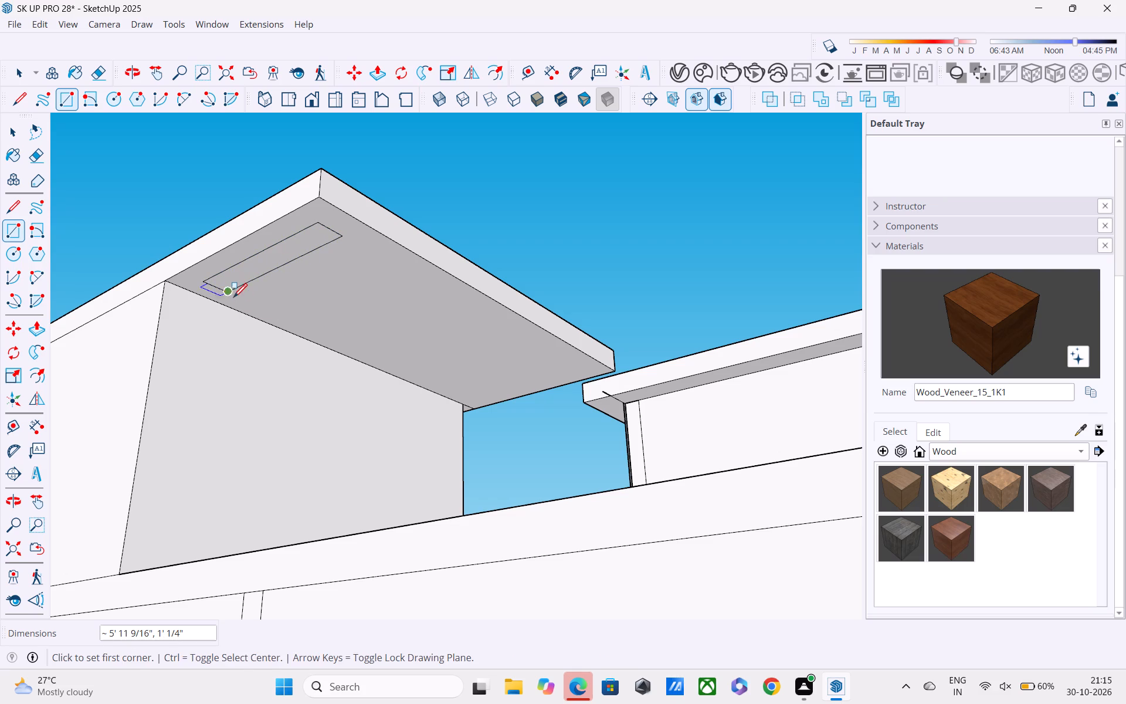
Copy the rectangle's four edges along the slab's underside to its opposite end, about 13' 1" away.
key("space")
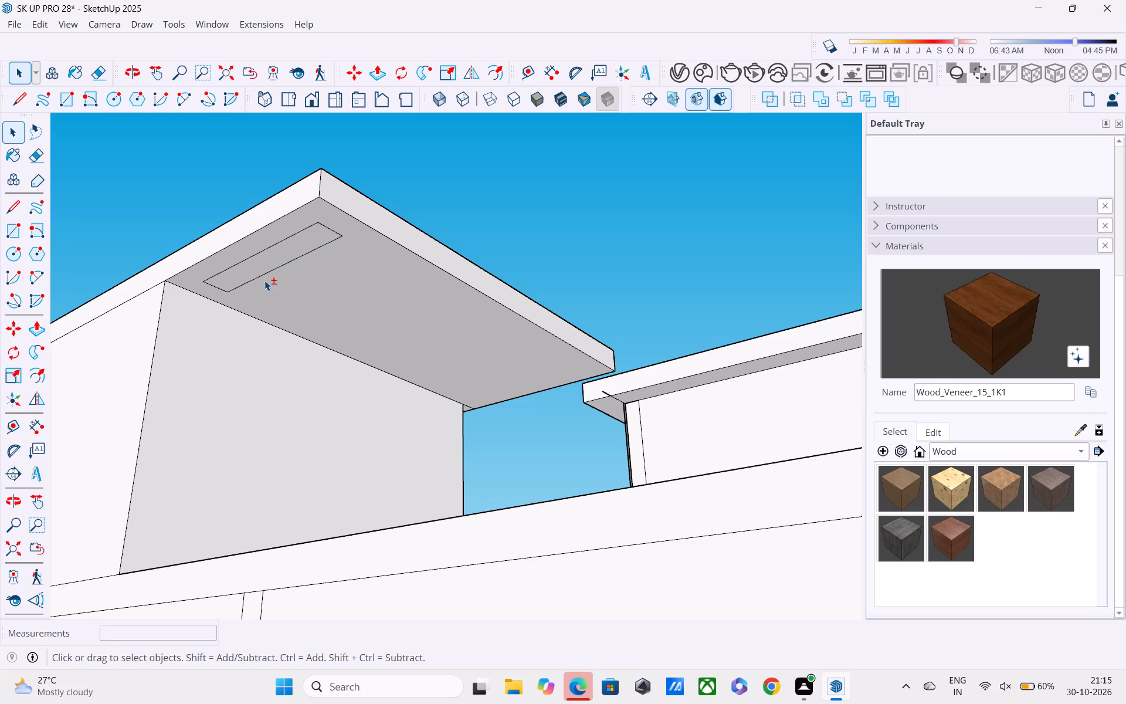
left_click(264, 280, "shift")
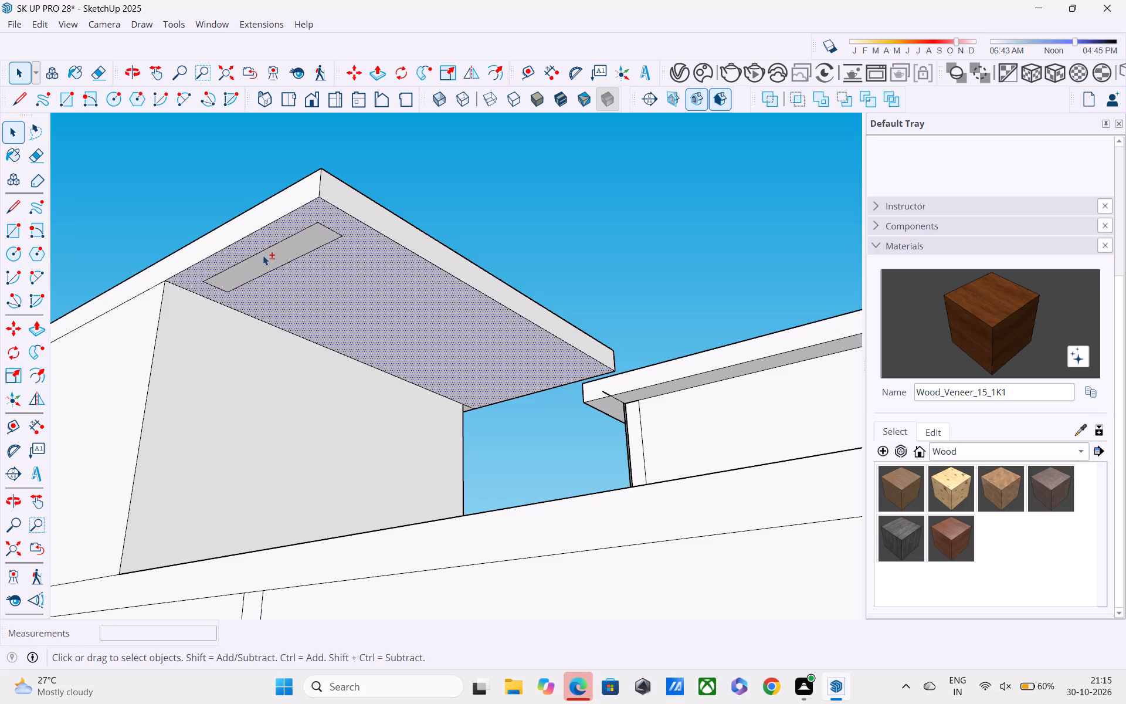
left_click(263, 255, "shift")
left_click(216, 204)
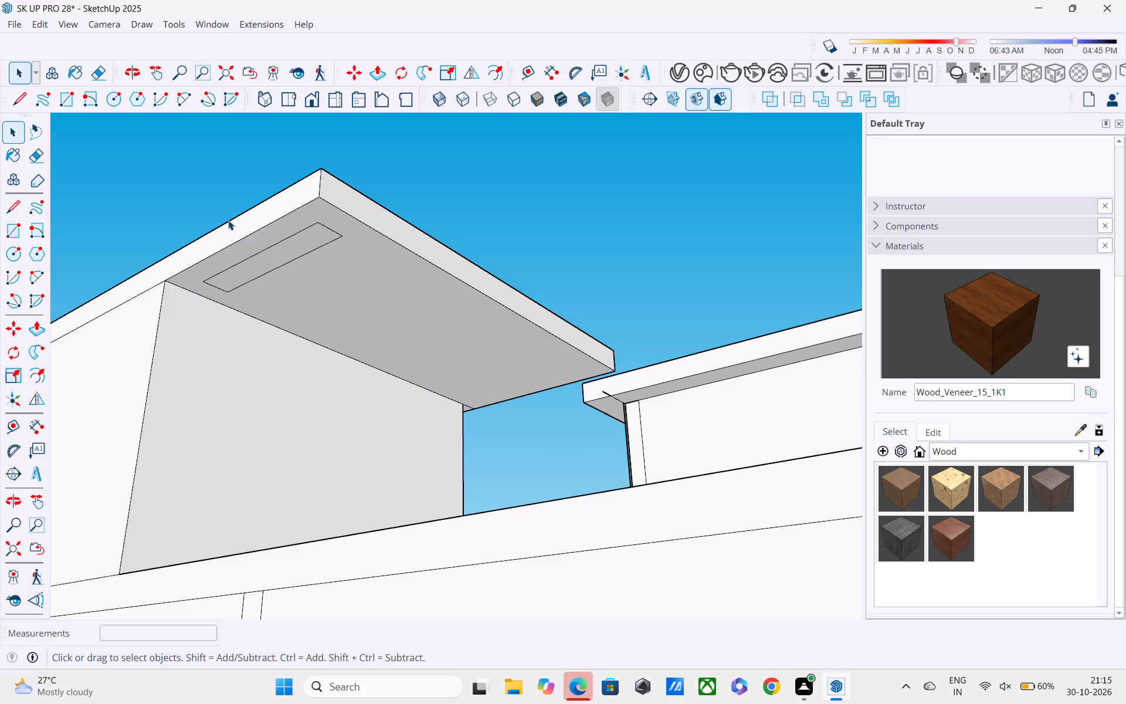
left_click(265, 251, "shift")
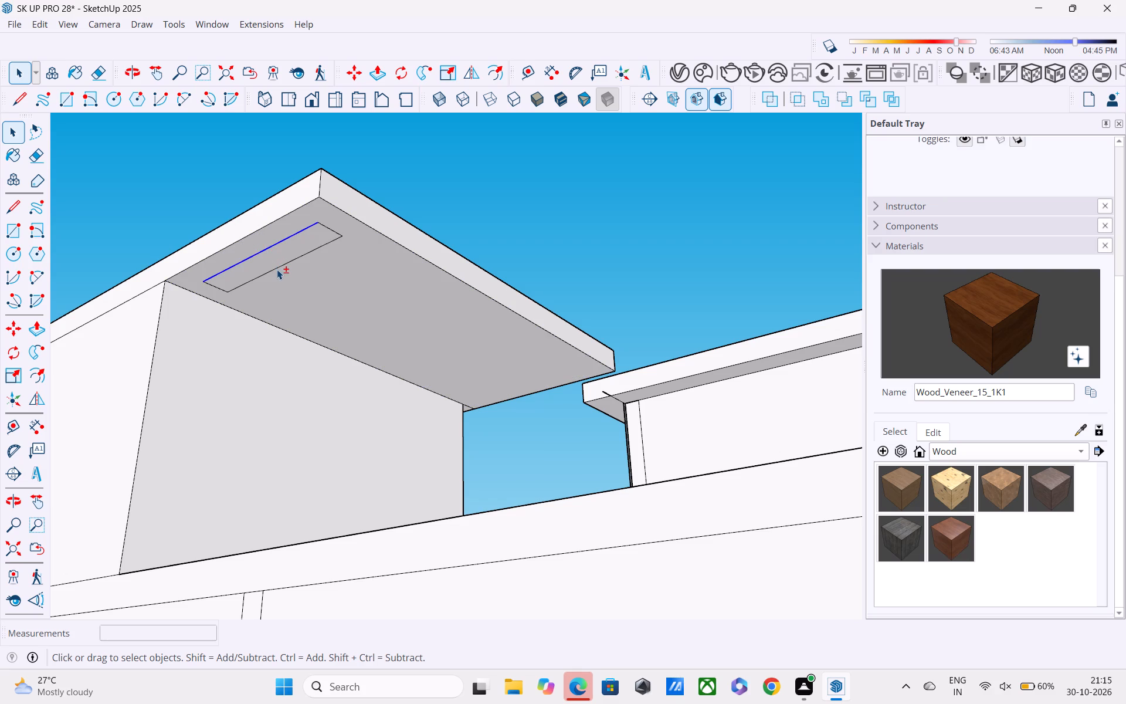
left_click(277, 269, "shift")
left_click(329, 228, "shift")
left_click(221, 288, "shift")
key("m")
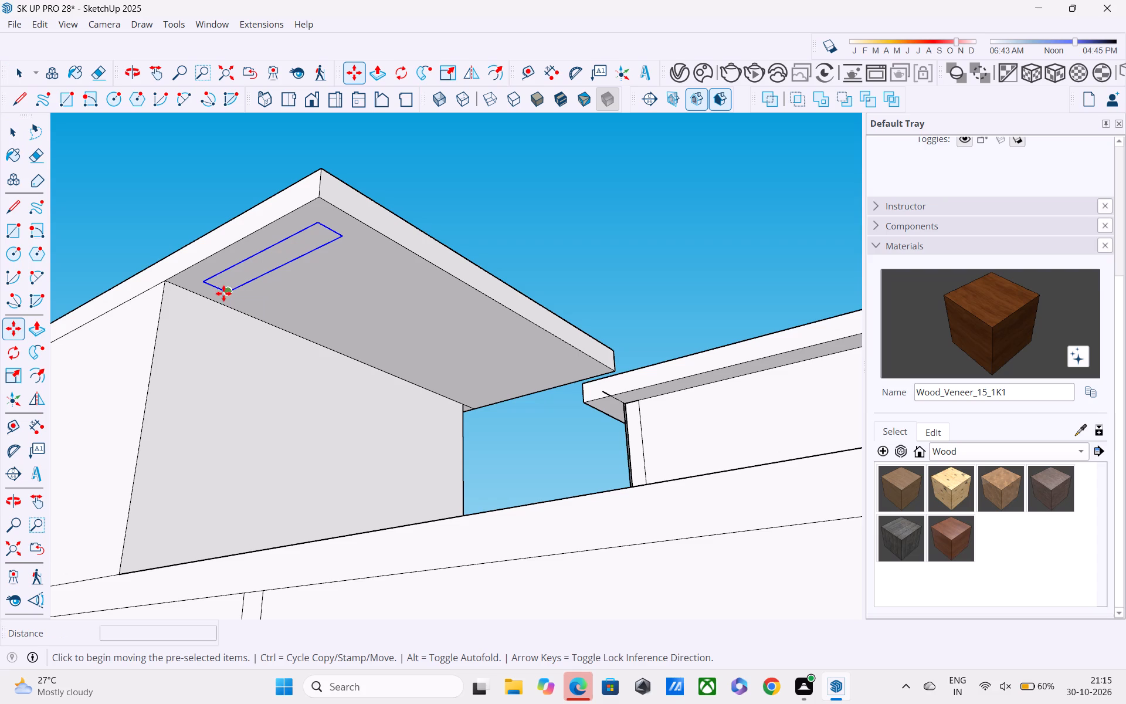
left_click(223, 293)
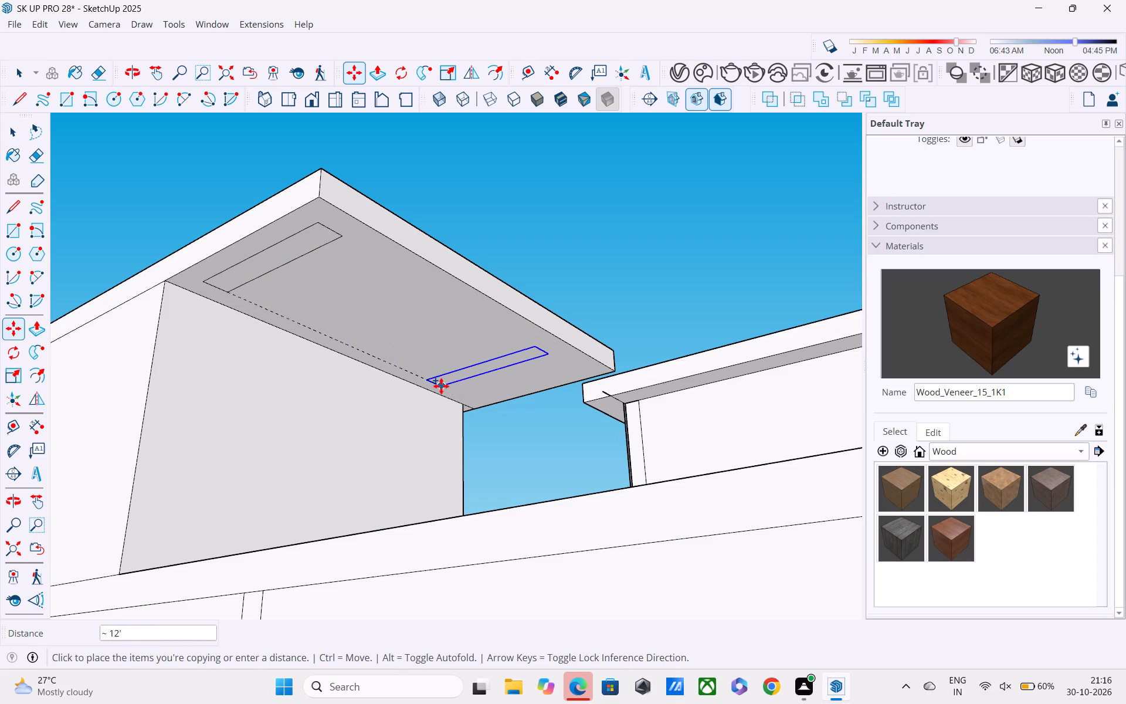
middle_click_drag(442, 387, 616, 385)
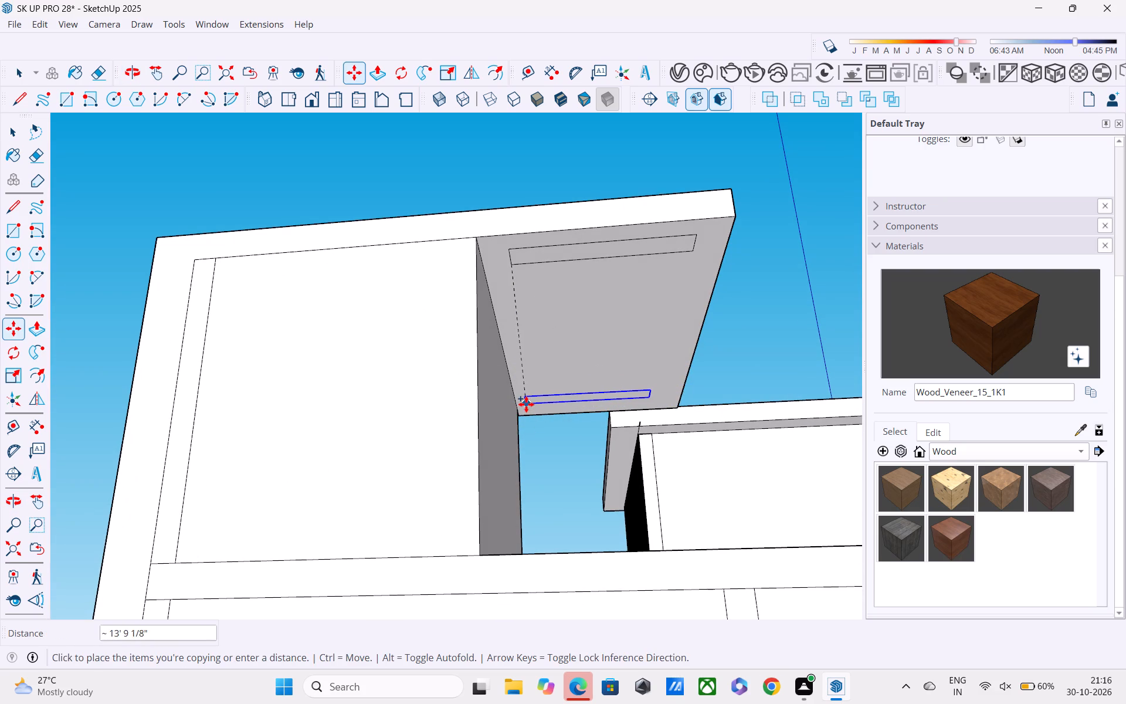
scroll(533, 398, "up", 2)
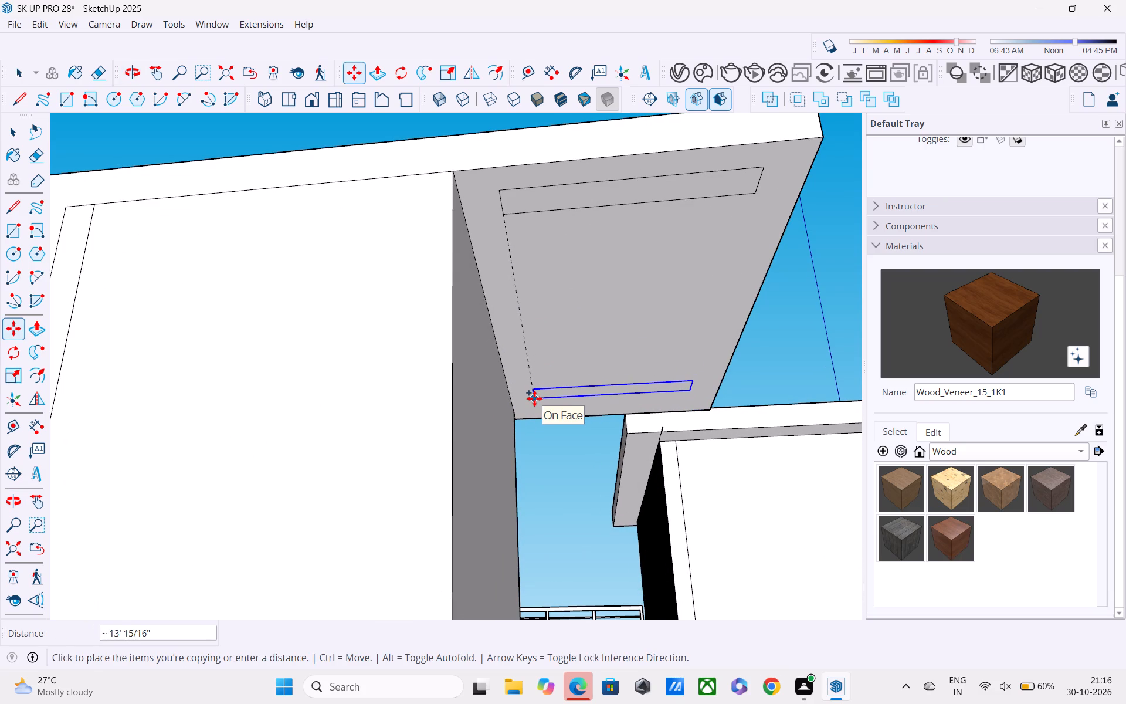
left_click(534, 398)
Divide the rectangle copy into 5 equal intervals, spacing intermediate rectangles evenly along the slab's underside.
key("slash")
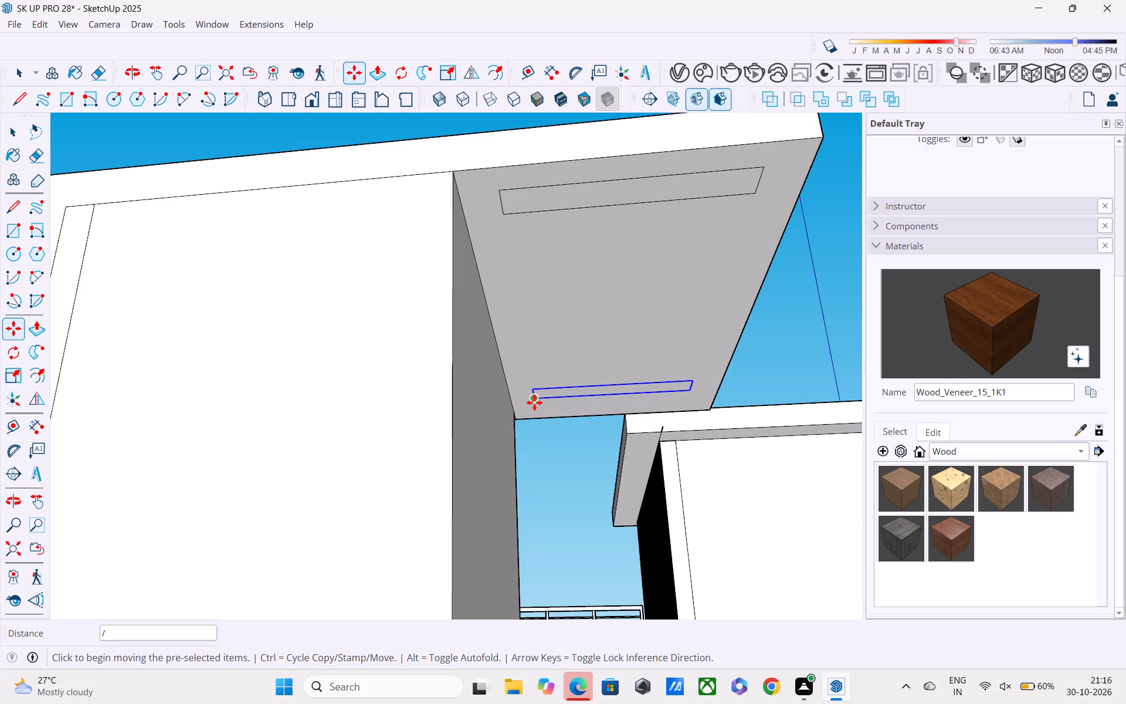
type("5'")
key("BackSpace")
key("Return")
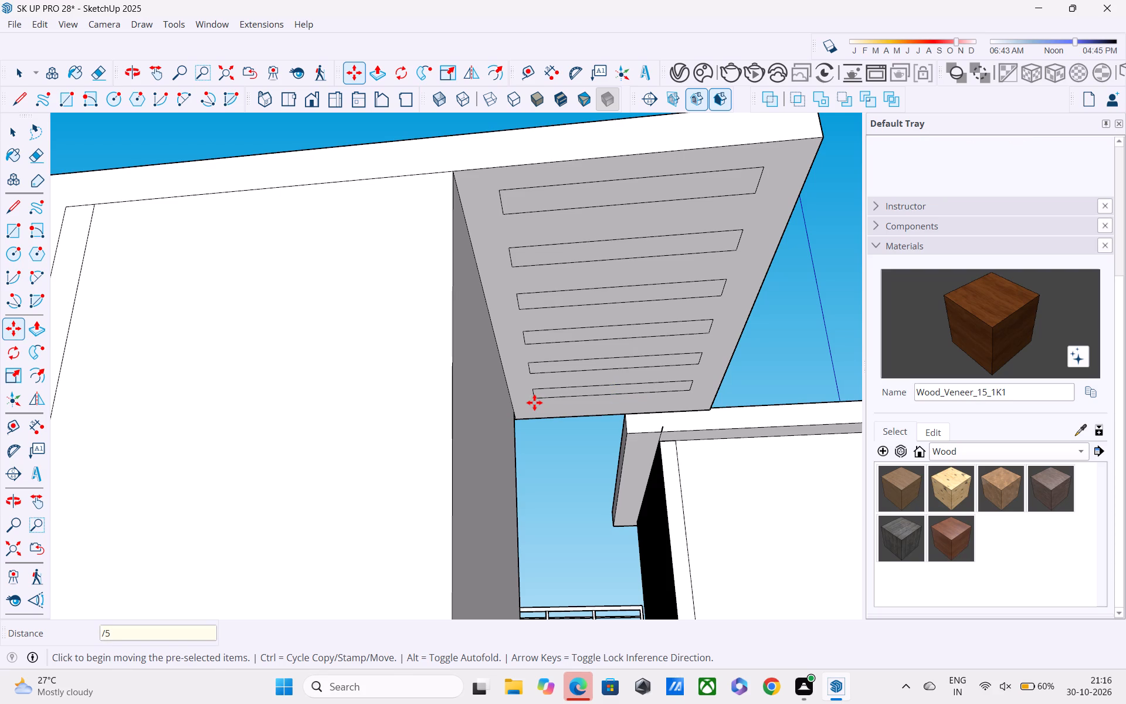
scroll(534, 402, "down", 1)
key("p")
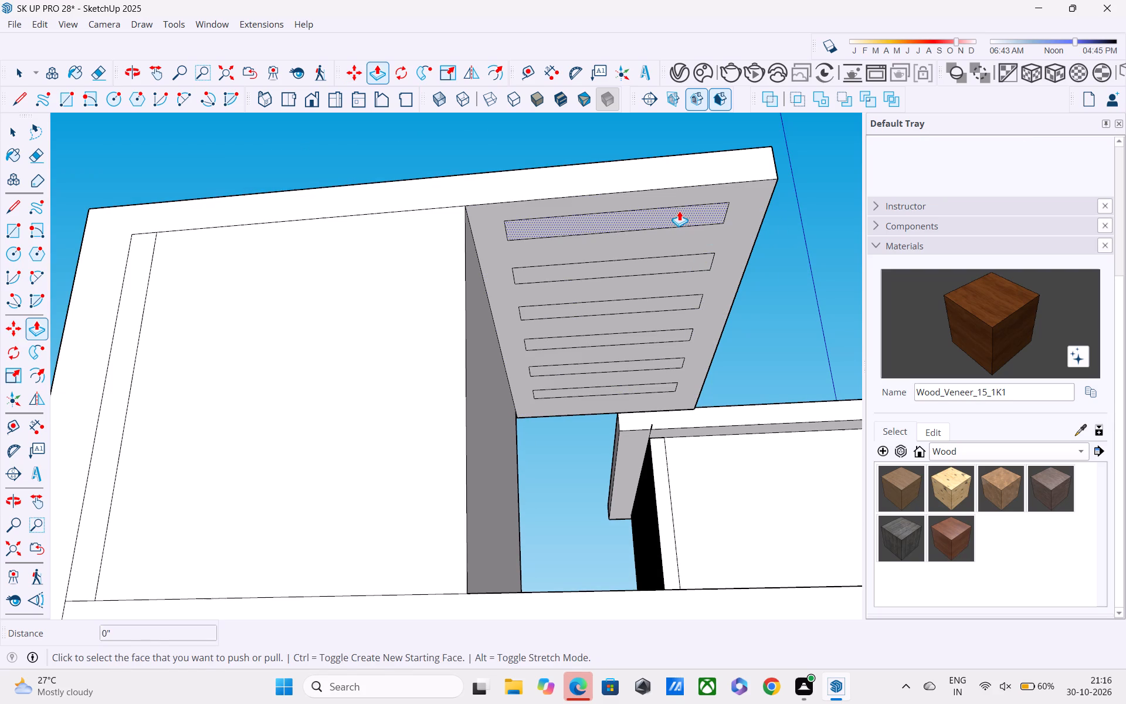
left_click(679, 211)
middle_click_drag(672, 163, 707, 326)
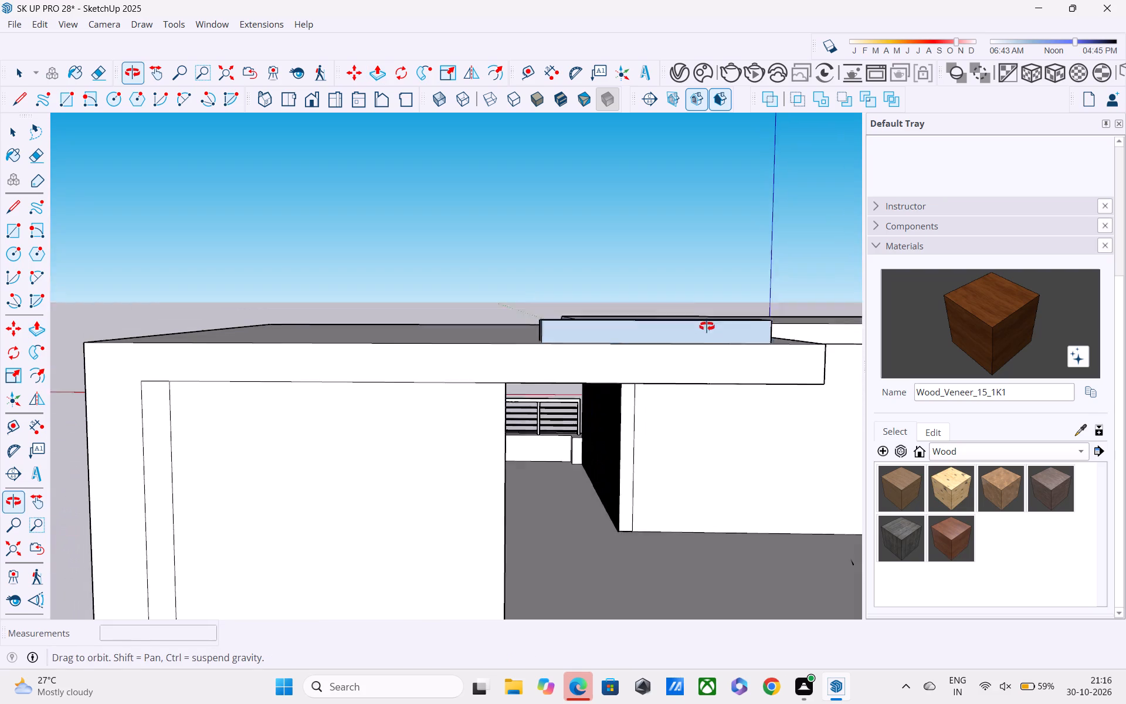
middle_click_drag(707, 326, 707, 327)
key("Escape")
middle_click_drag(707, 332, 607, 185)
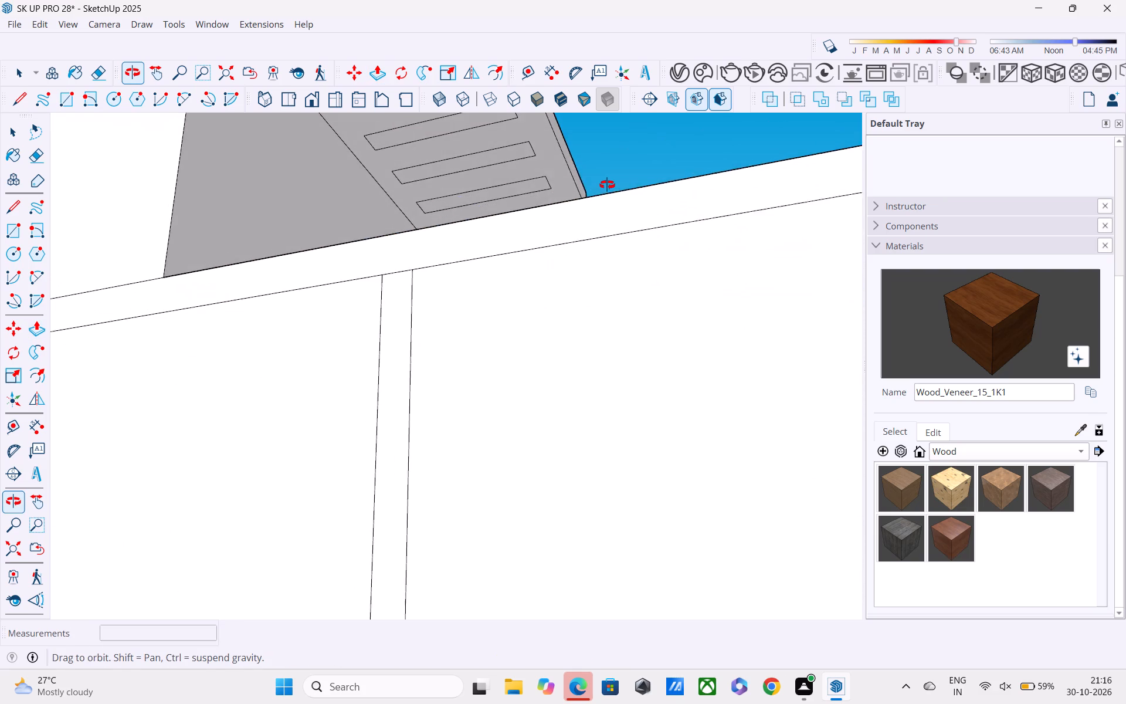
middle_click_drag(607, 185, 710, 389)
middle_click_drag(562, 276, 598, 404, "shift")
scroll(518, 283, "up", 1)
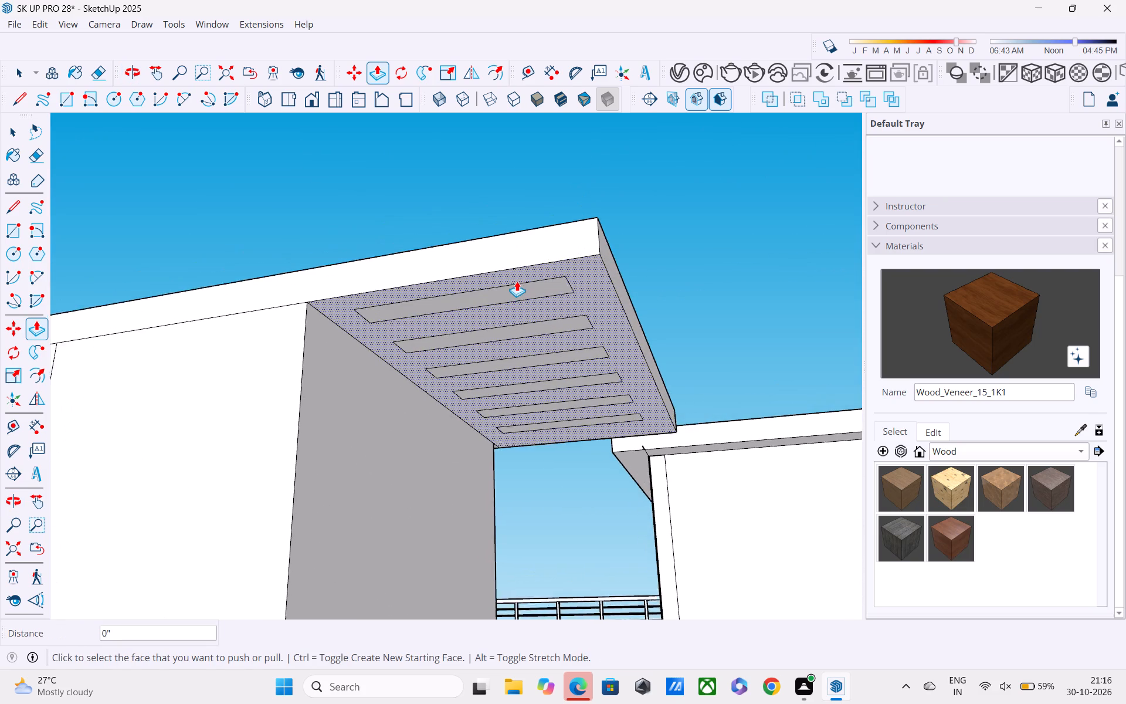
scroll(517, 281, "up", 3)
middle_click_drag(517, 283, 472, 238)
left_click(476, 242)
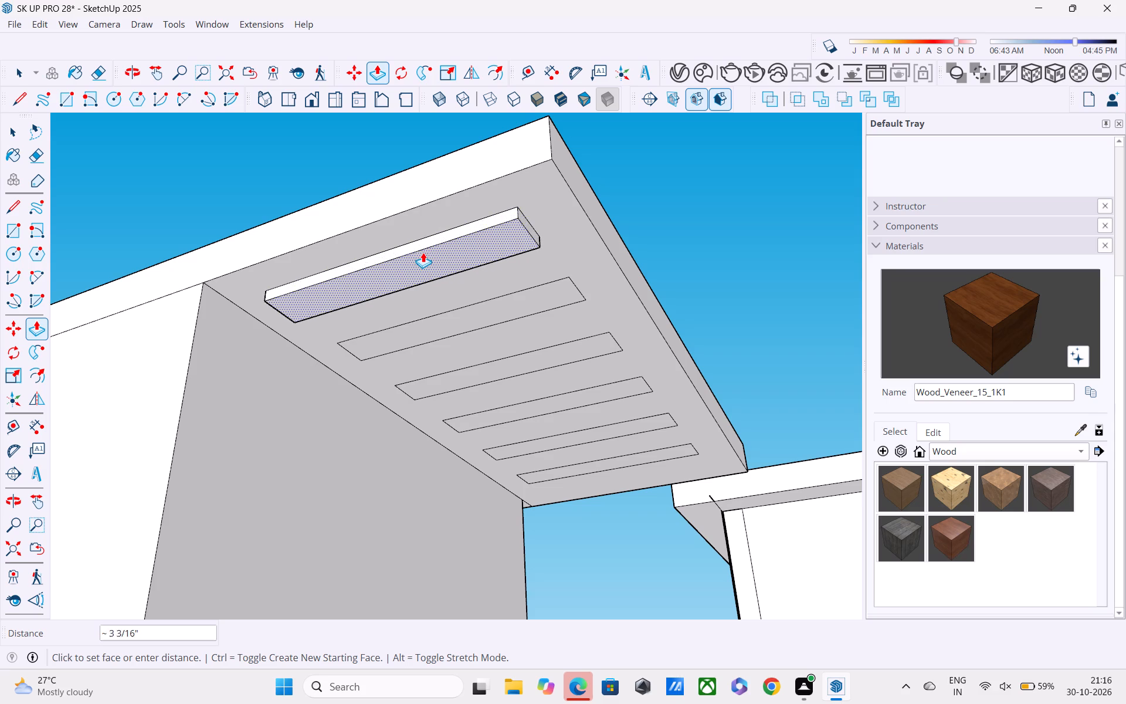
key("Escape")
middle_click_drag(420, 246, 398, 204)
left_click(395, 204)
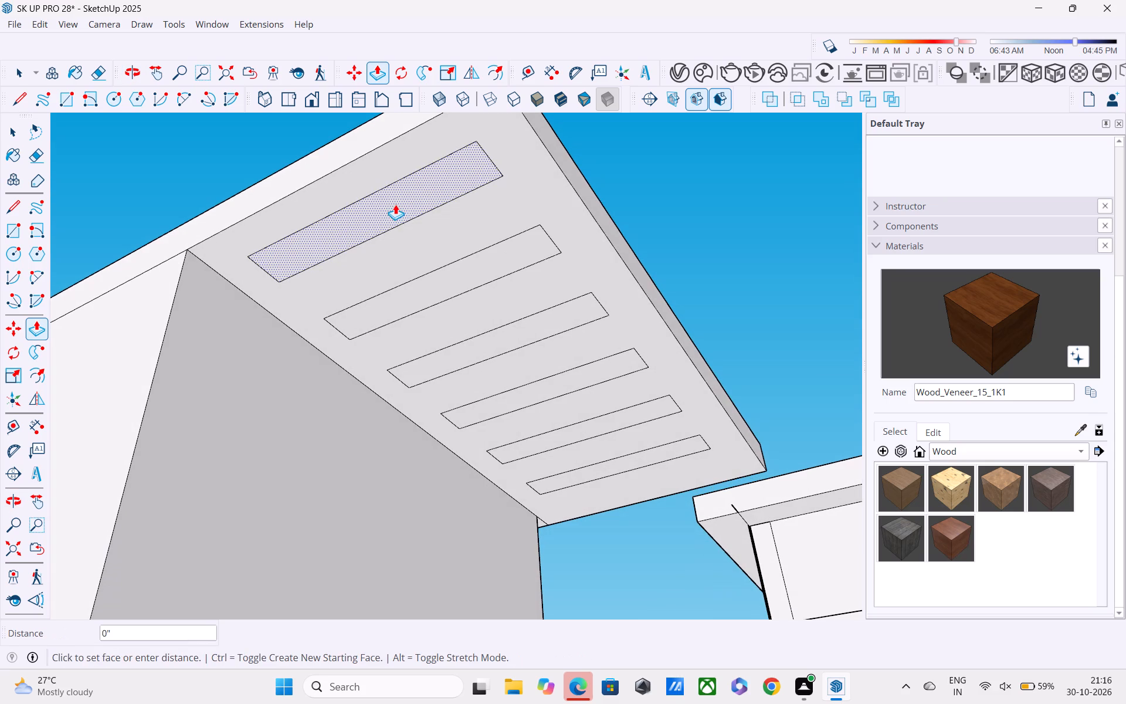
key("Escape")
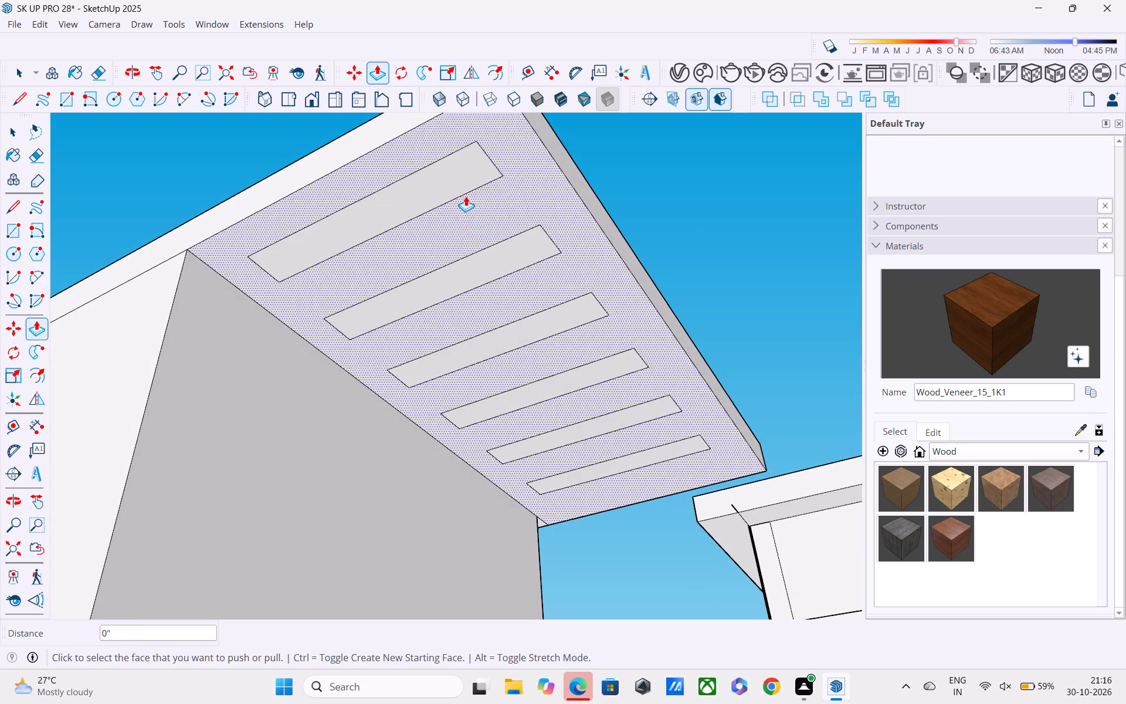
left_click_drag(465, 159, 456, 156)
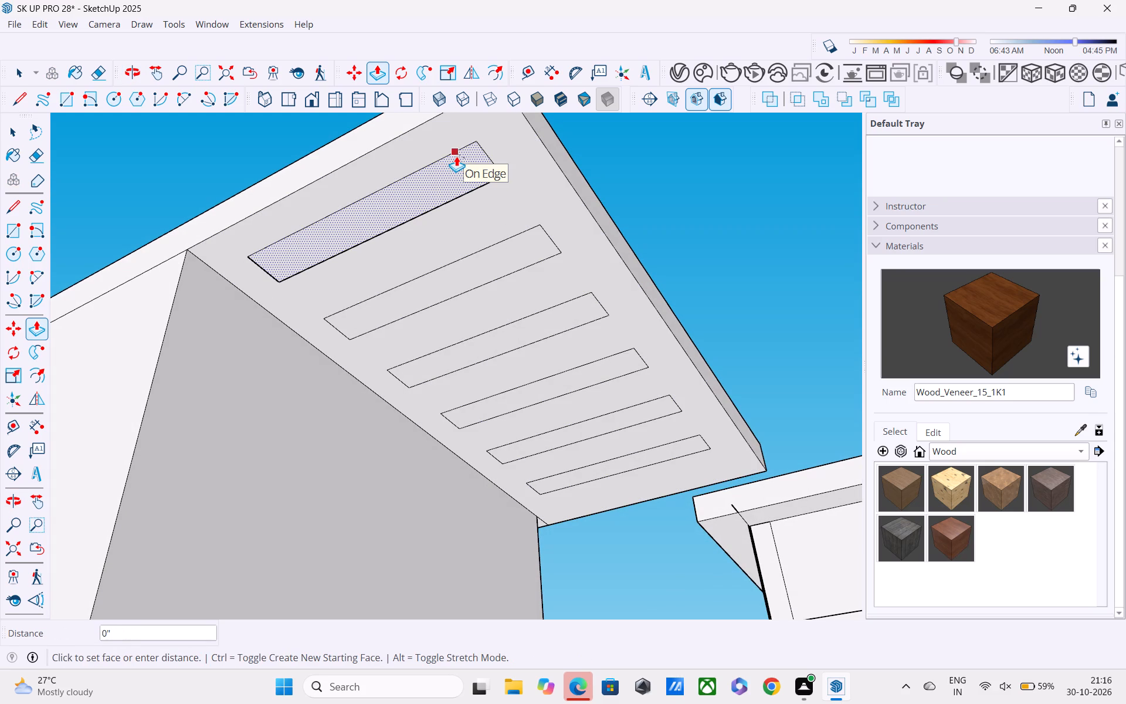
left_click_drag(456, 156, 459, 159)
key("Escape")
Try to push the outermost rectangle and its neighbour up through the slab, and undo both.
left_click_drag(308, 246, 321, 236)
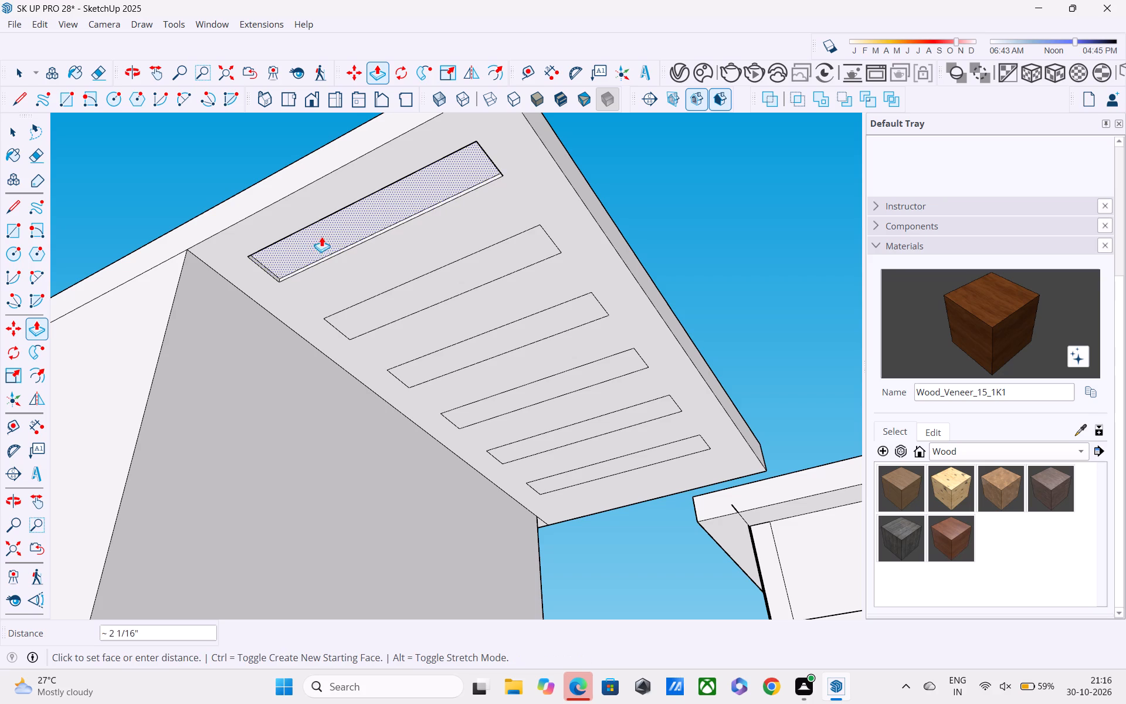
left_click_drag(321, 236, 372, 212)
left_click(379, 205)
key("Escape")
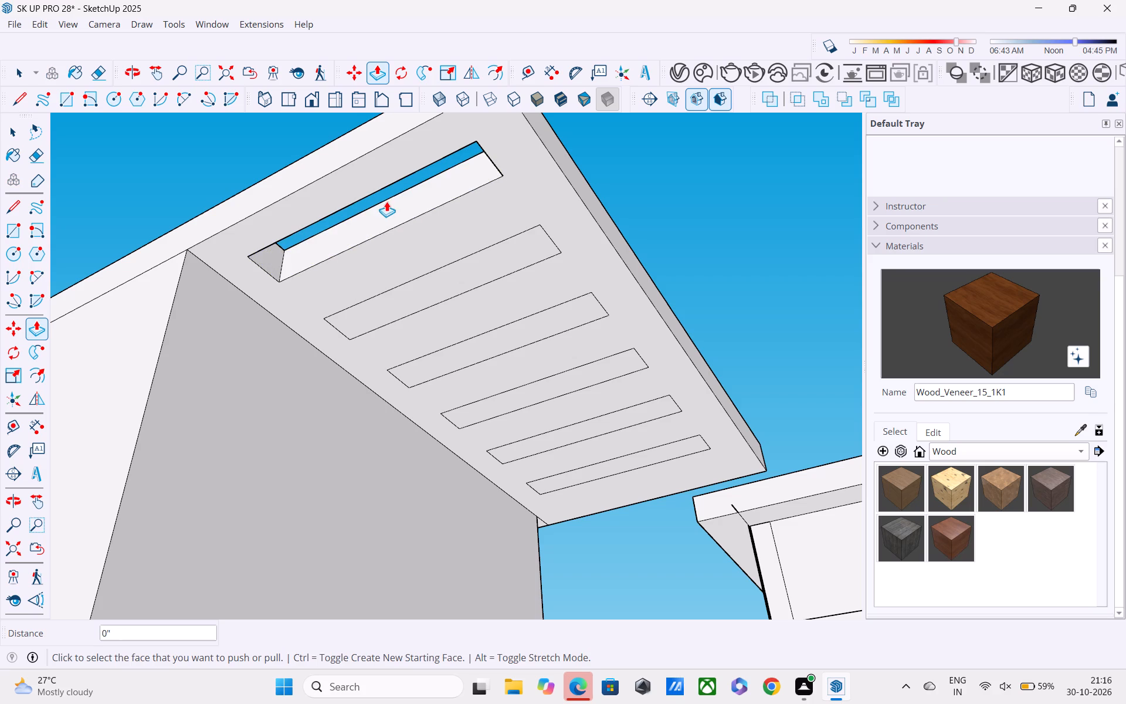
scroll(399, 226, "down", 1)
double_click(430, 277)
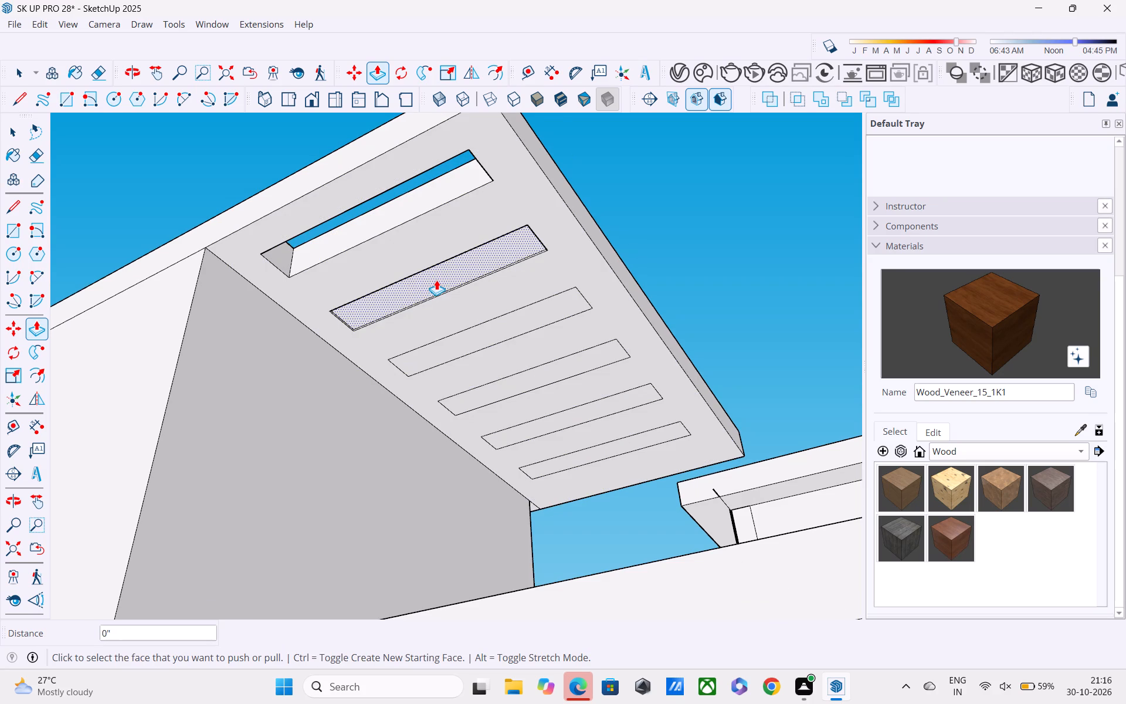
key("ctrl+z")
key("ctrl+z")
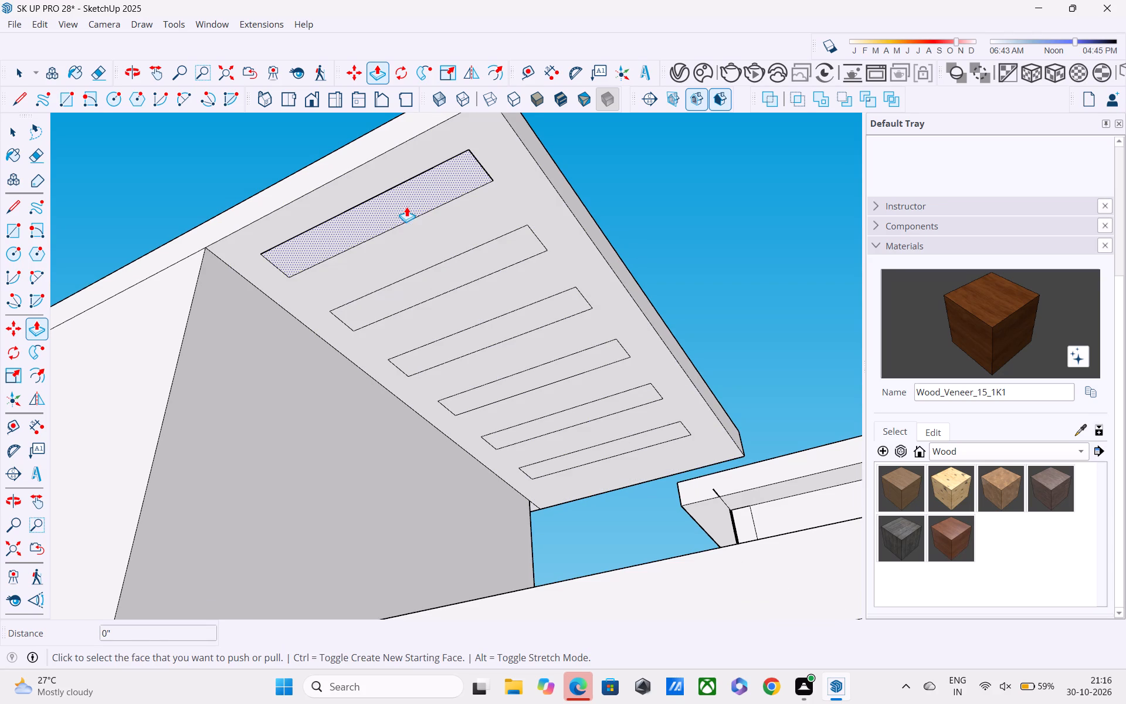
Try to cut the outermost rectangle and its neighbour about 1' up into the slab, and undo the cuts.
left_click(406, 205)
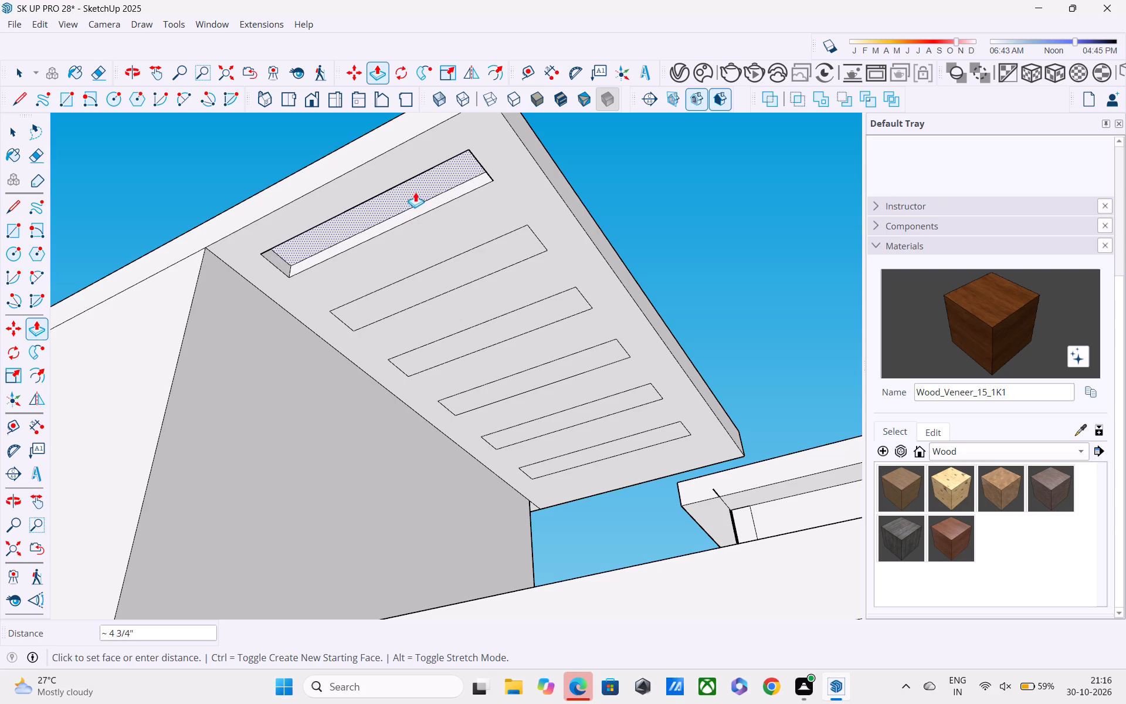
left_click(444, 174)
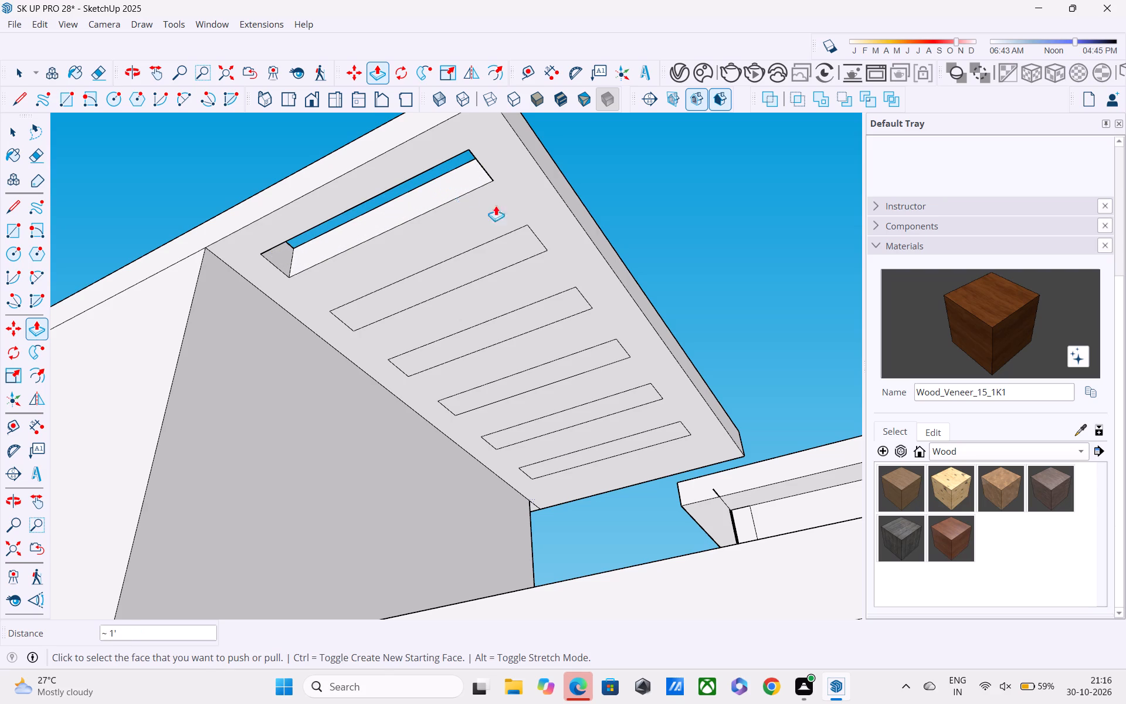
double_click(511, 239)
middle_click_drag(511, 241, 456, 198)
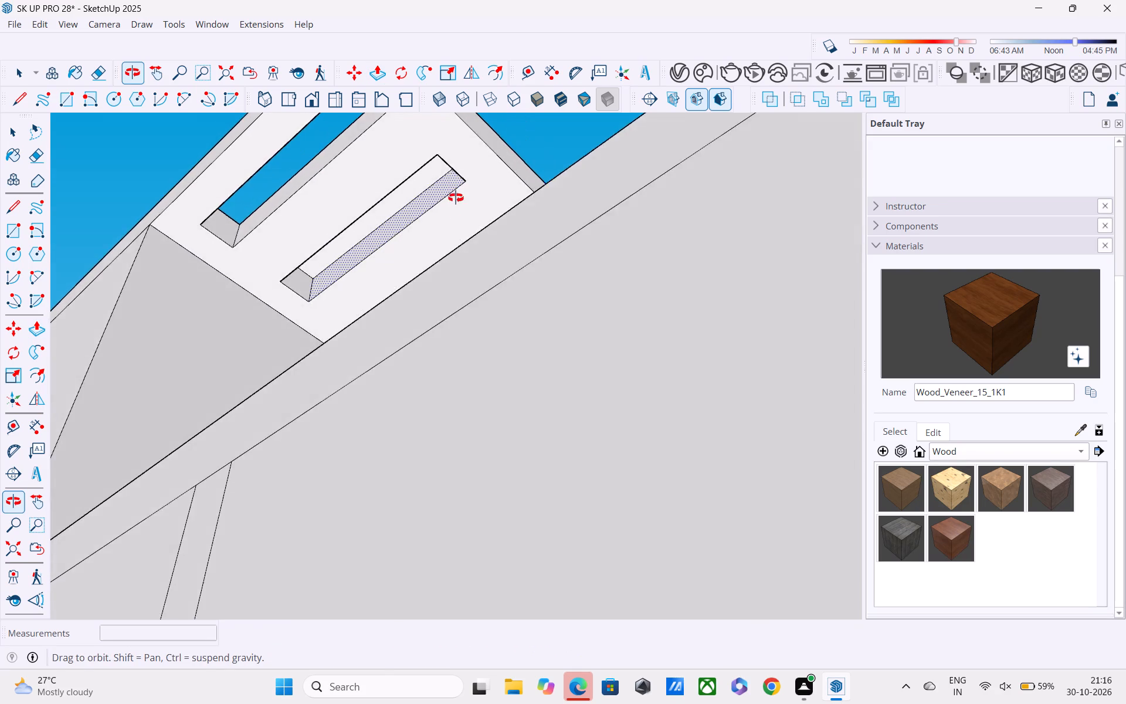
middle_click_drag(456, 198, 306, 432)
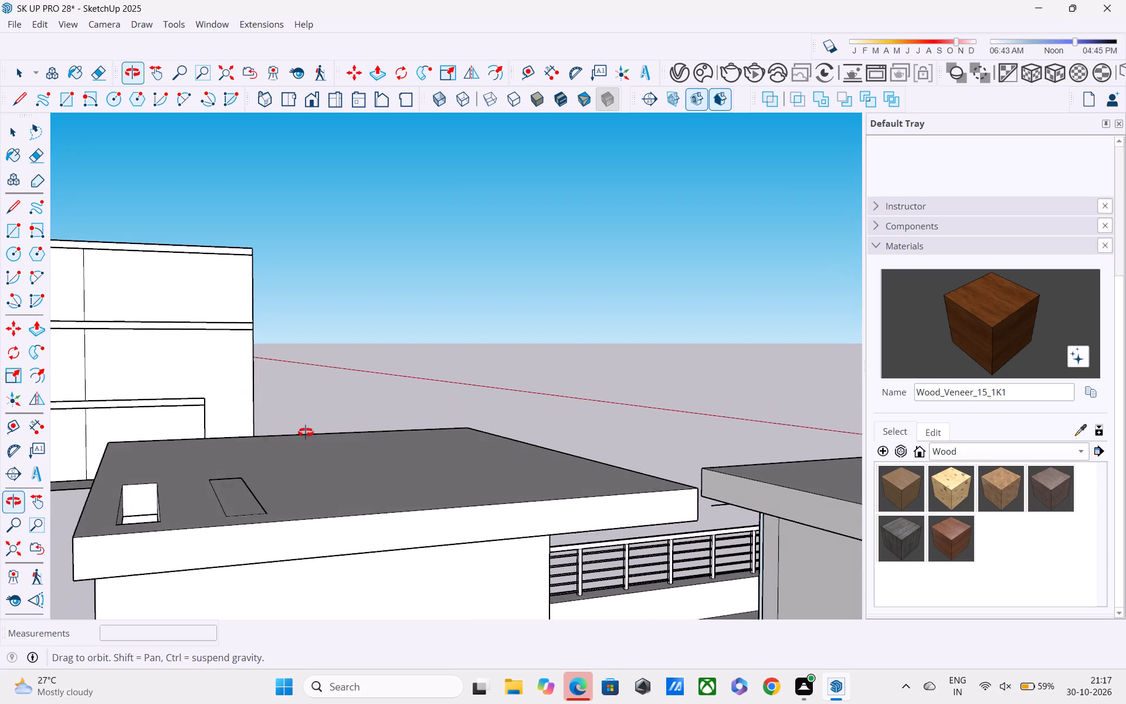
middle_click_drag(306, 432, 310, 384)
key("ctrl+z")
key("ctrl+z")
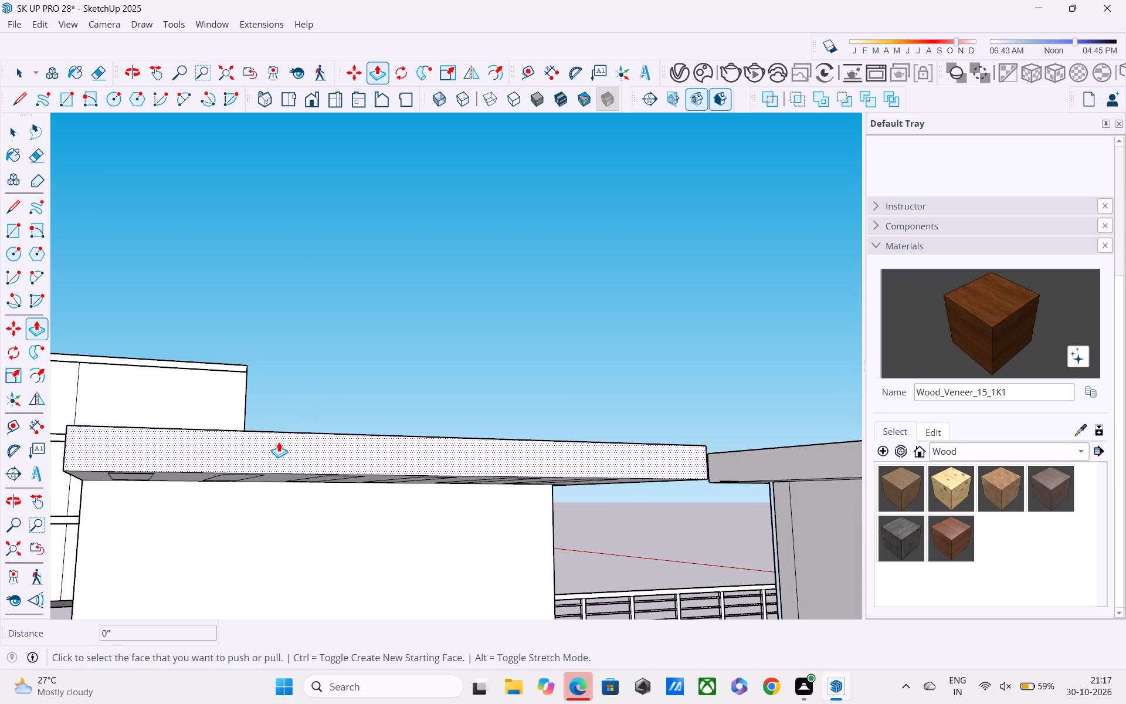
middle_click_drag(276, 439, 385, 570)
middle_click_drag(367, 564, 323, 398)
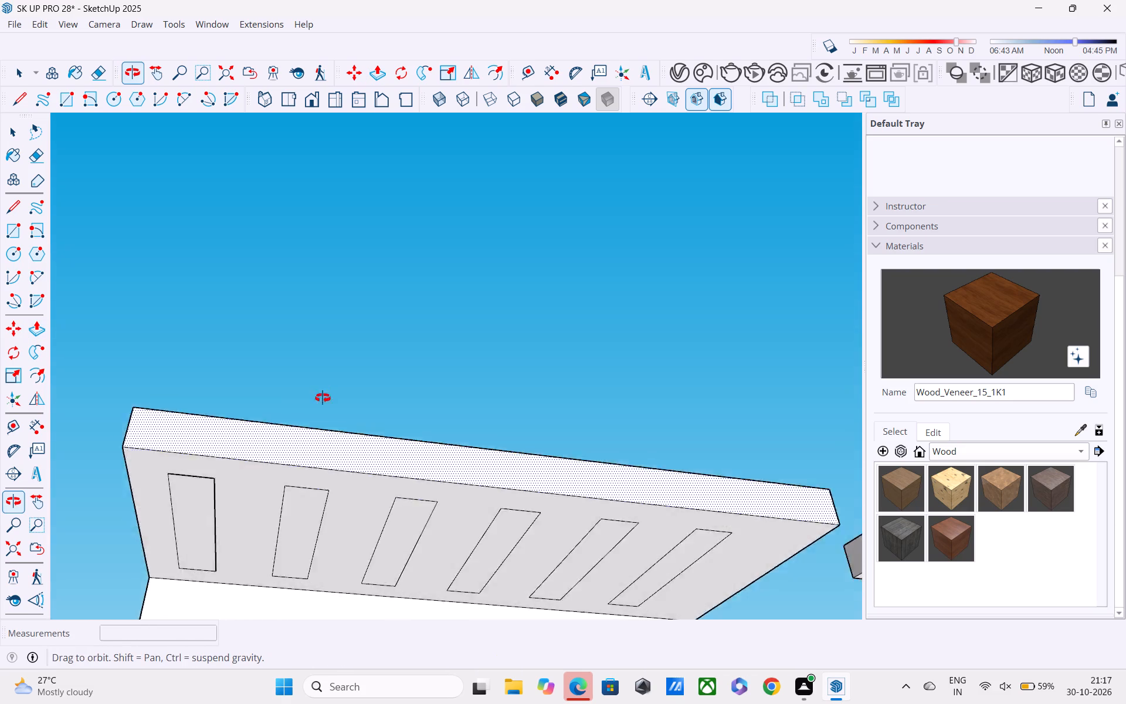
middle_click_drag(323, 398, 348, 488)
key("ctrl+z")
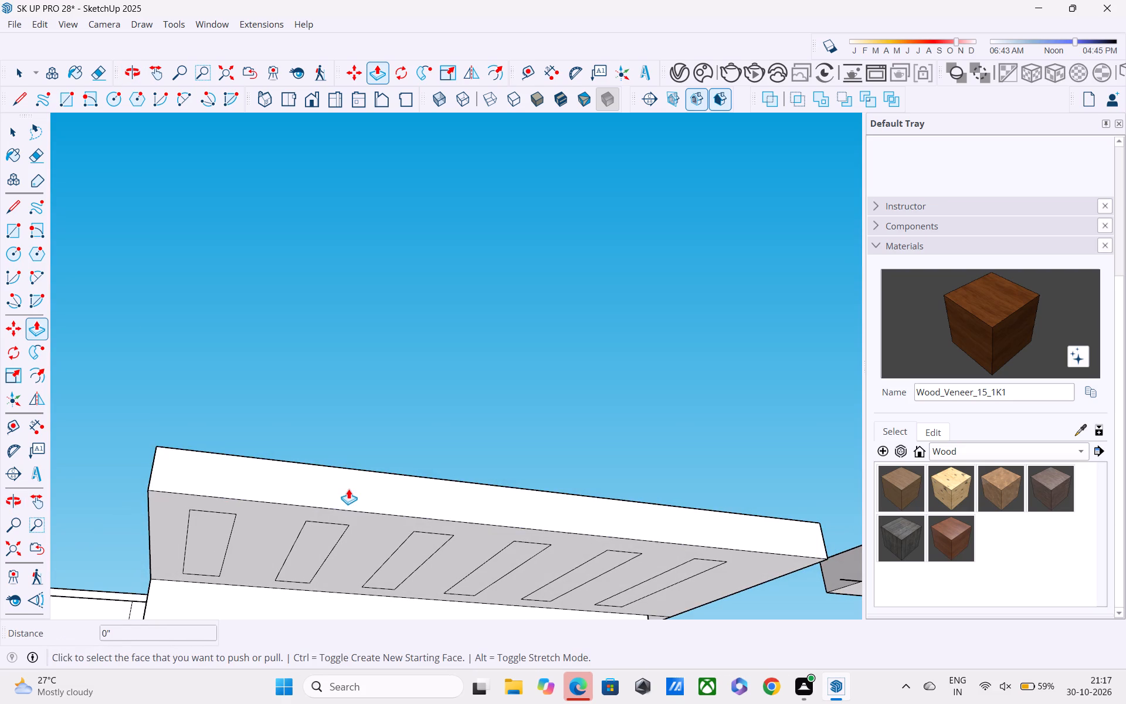
Push all six rectangles up through the roof slab by the same depth to cut a row of open slots.
middle_click_drag(320, 516, 374, 416, "shift")
left_click(246, 482)
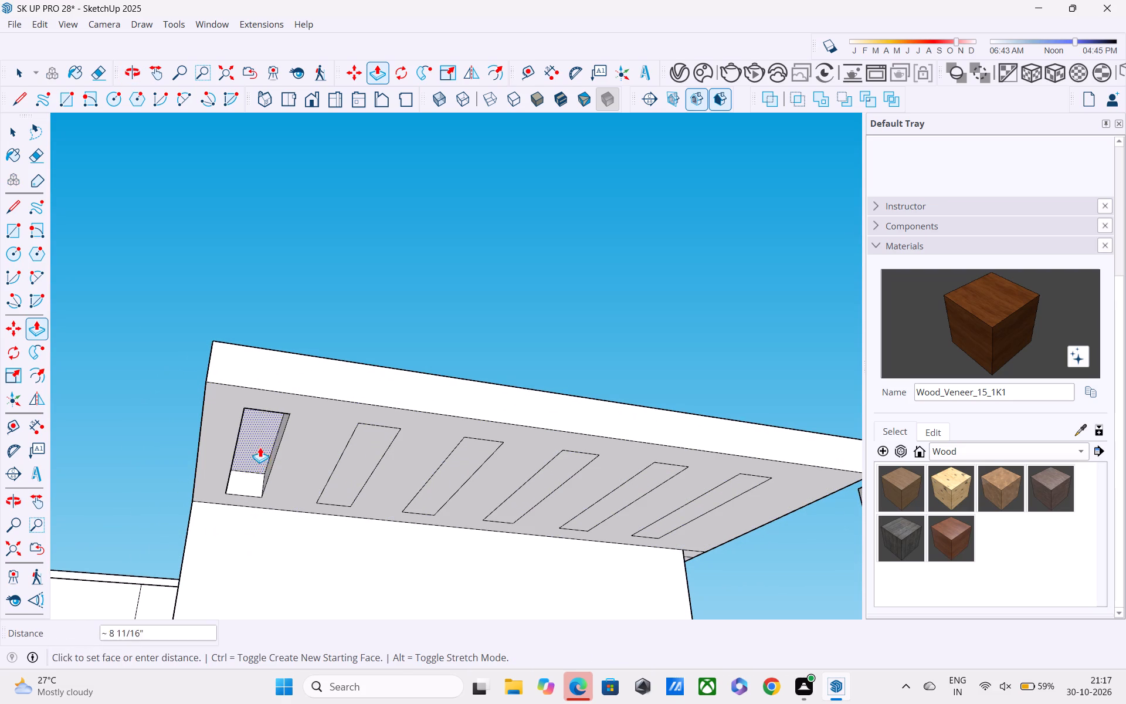
left_click(260, 442)
double_click(343, 473)
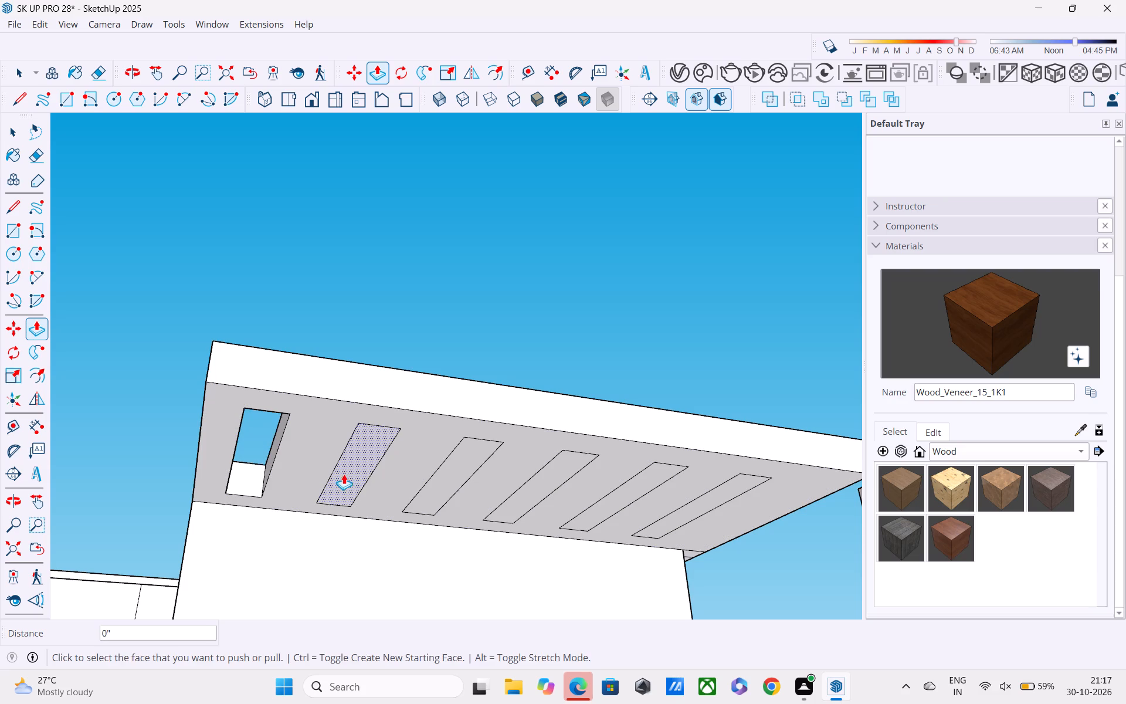
double_click(440, 473)
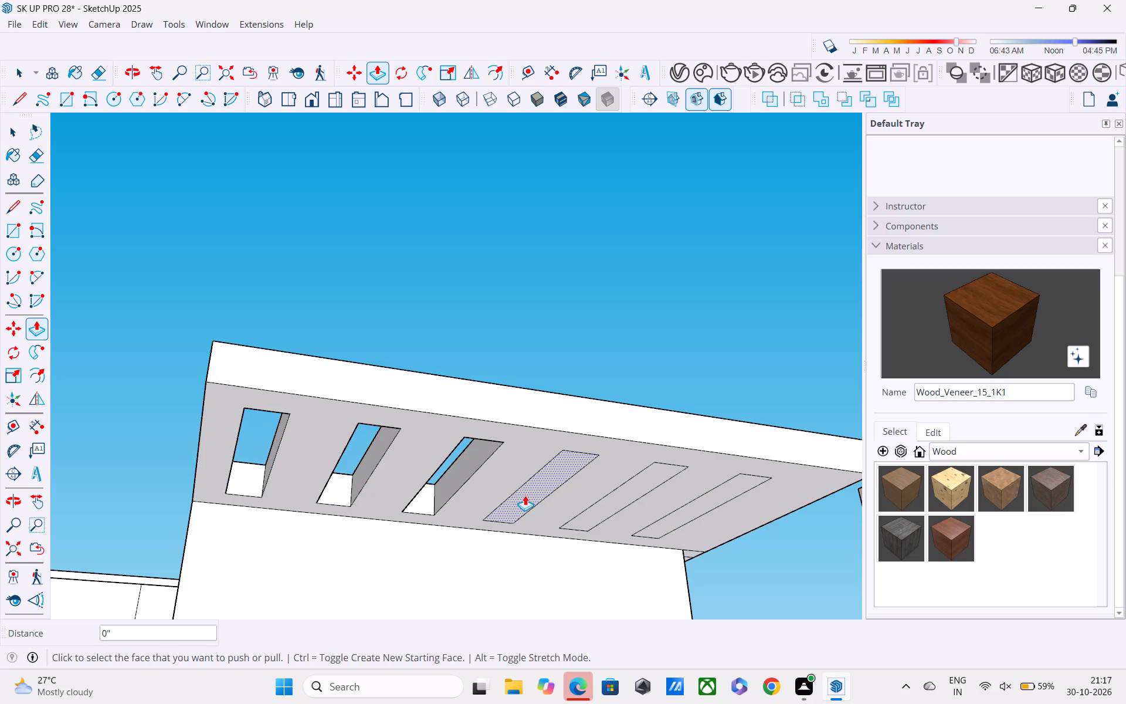
double_click(525, 495)
double_click(609, 505)
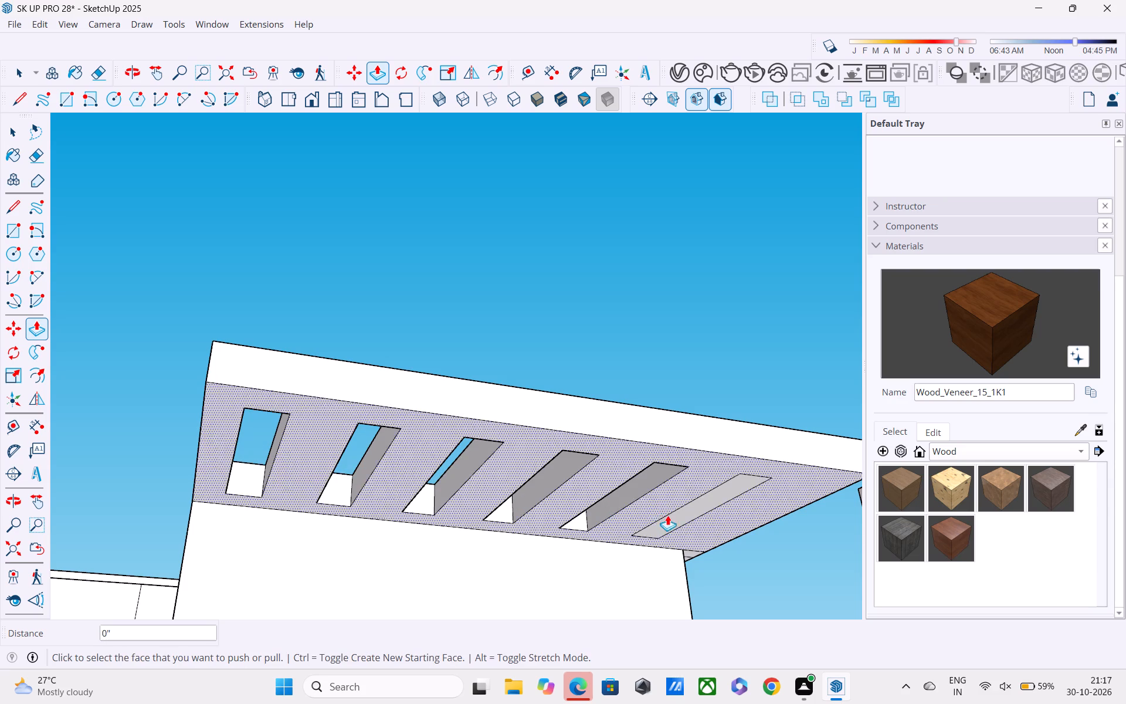
double_click(689, 517)
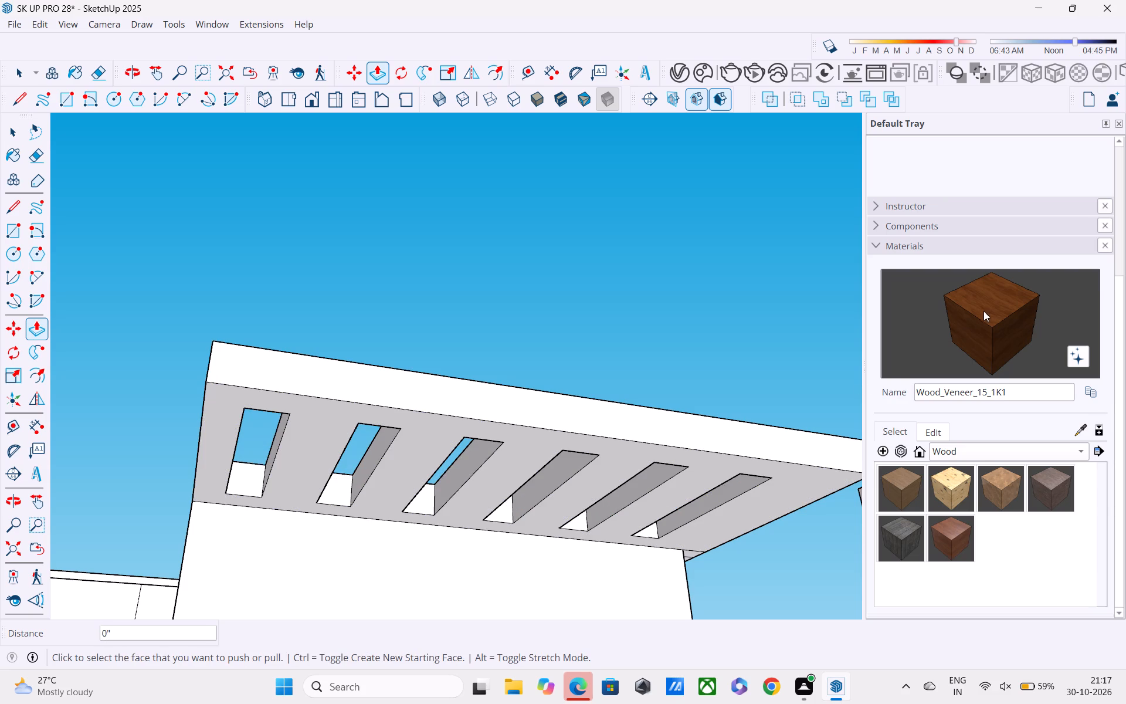
Paint the slotted slab's underside, outer end face and long front face with the Wood_Veneer_15_1K1 material.
left_click(985, 310)
left_click(670, 457)
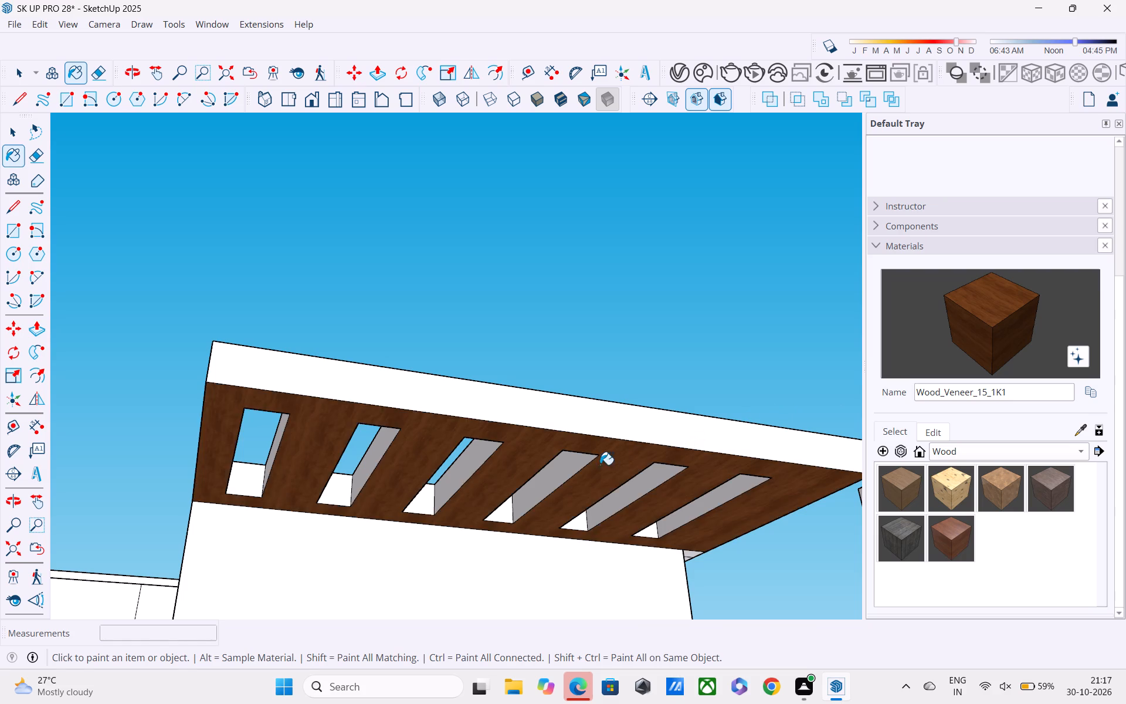
middle_click_drag(600, 465, 897, 558)
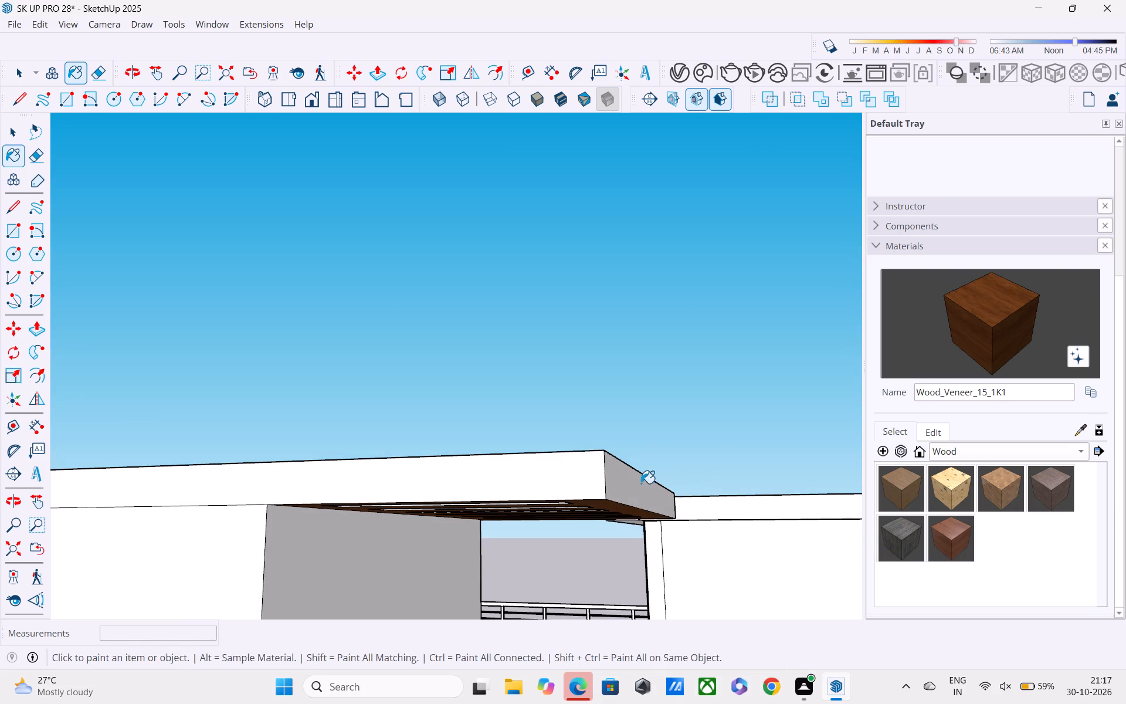
left_click(638, 485)
middle_click_drag(616, 497, 538, 568)
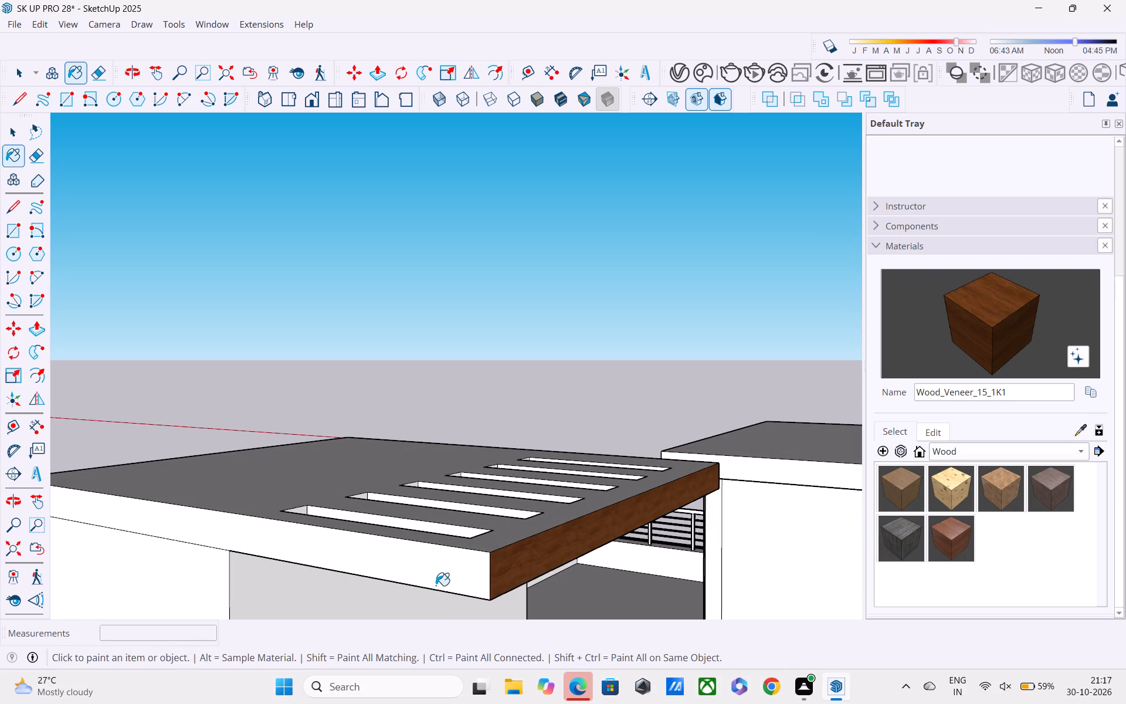
left_click(436, 584)
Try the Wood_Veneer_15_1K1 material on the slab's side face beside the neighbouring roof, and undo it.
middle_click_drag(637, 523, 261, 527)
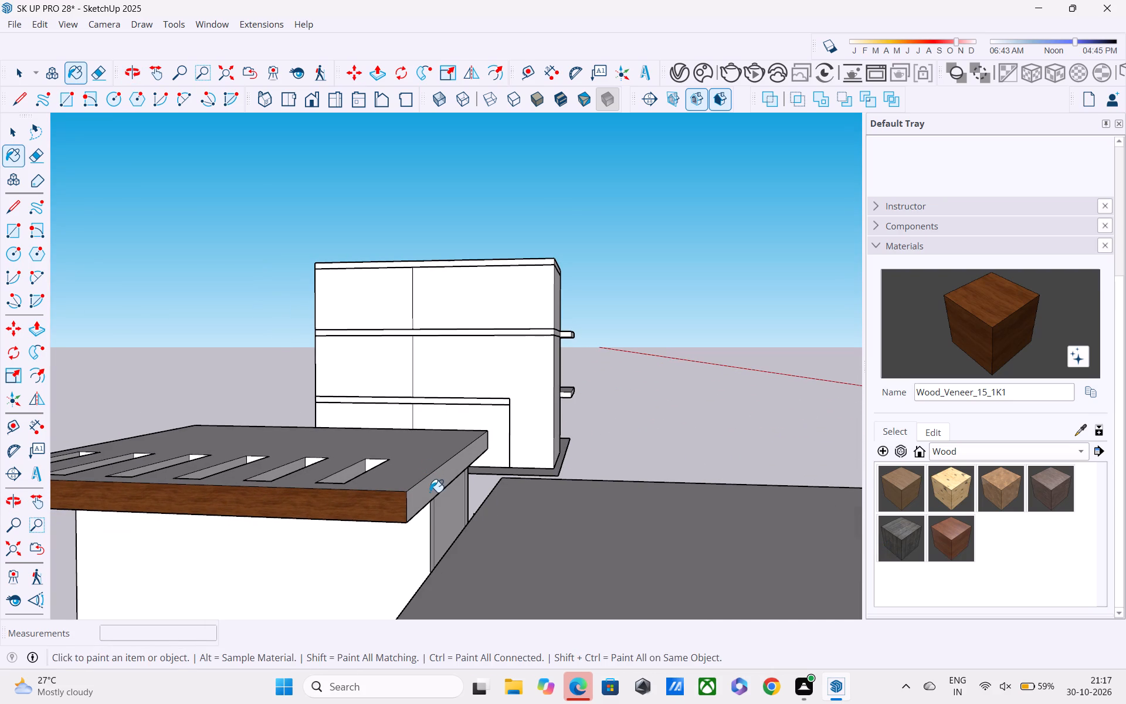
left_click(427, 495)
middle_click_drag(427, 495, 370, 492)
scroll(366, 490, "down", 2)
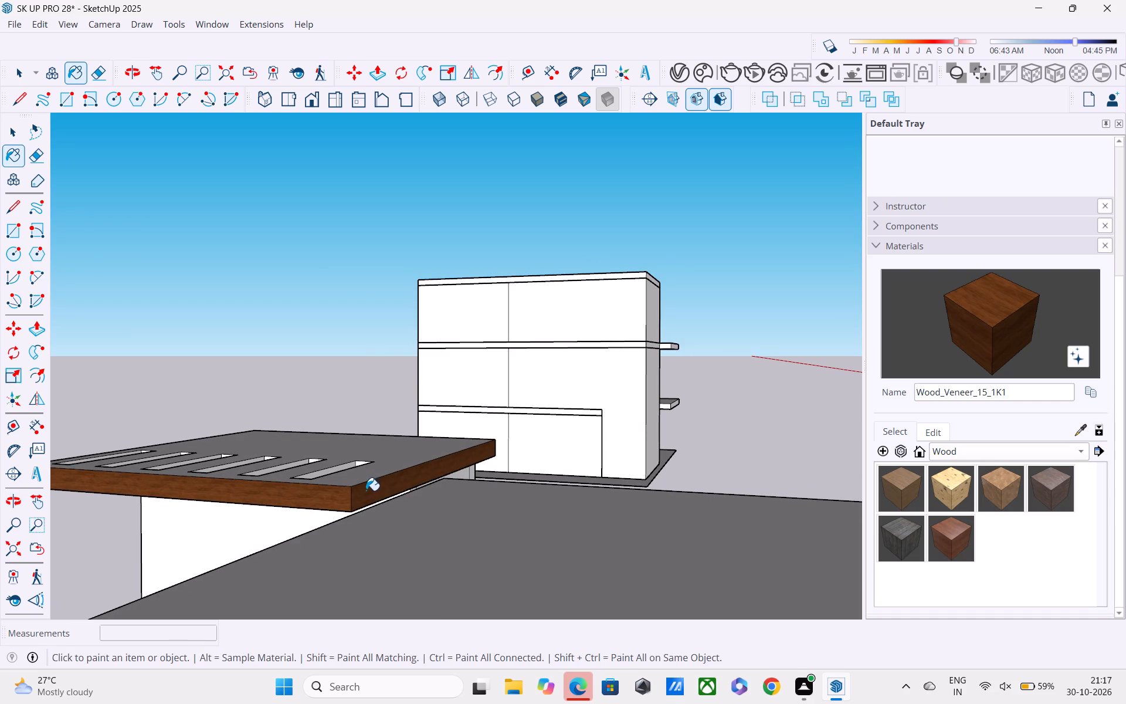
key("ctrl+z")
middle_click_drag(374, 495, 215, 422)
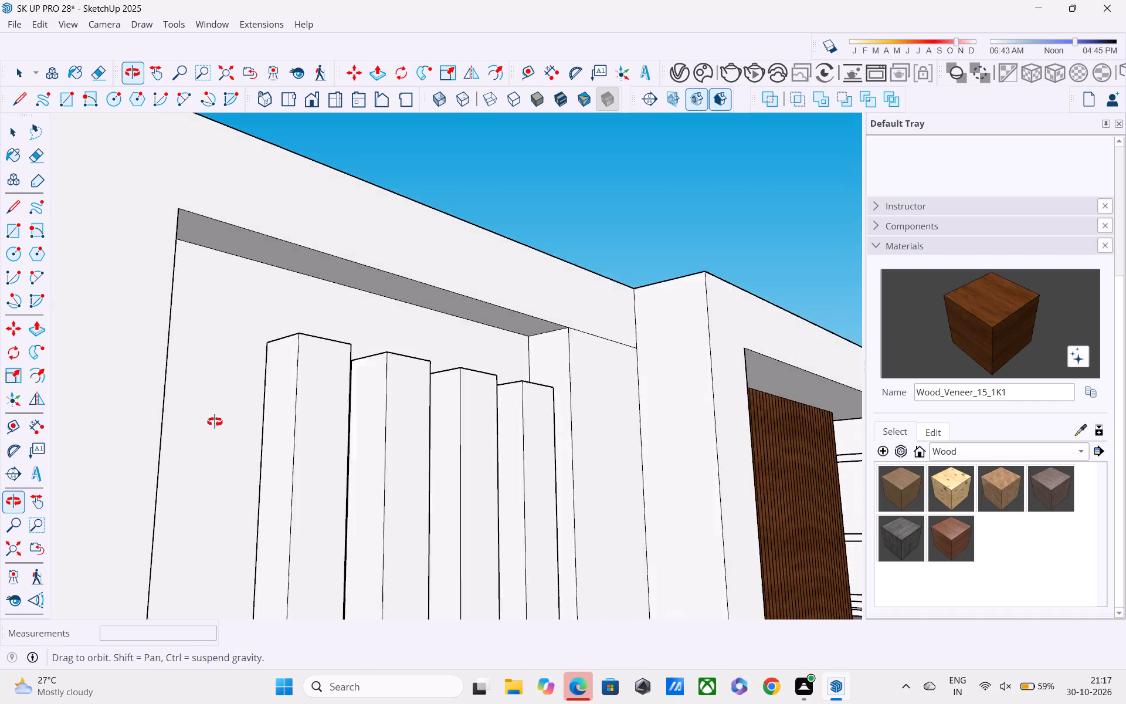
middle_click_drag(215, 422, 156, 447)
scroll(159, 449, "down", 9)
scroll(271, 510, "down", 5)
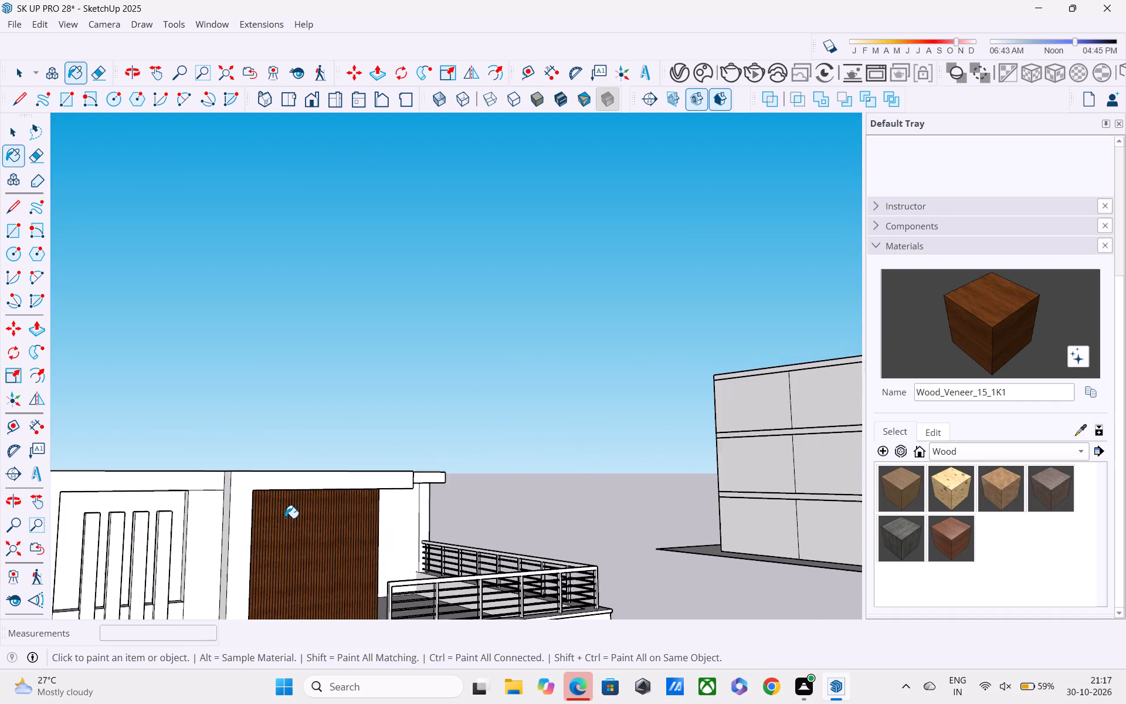
Delete the two stray vertical edges on the white terrace-side wall beneath the slotted roof slab.
middle_click_drag(382, 500, 216, 435)
scroll(334, 473, "up", 3)
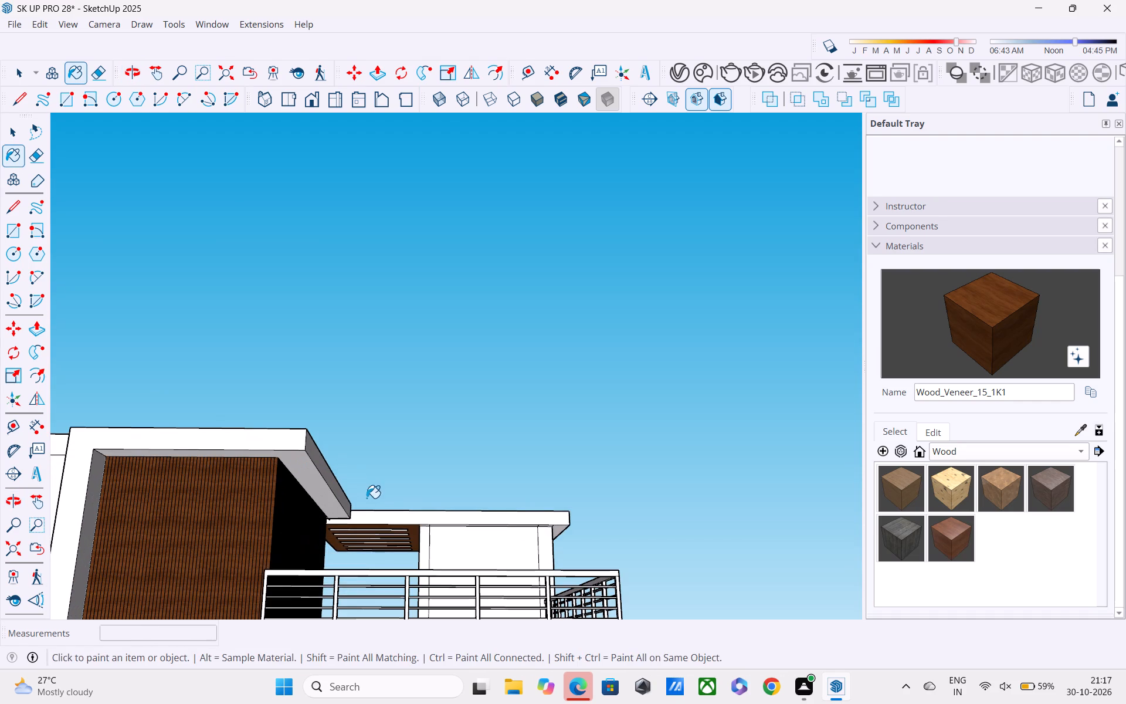
scroll(422, 539, "down", 1)
middle_click_drag(429, 542, 451, 570)
middle_click_drag(420, 499, 381, 452)
scroll(403, 509, "up", 4)
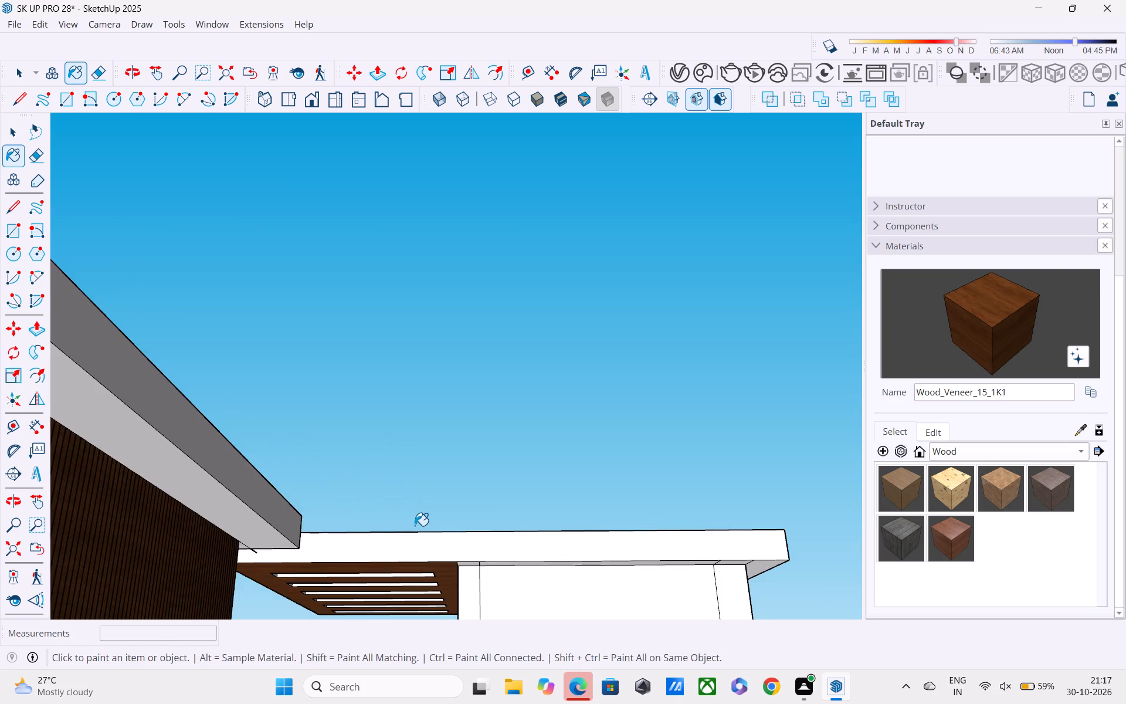
scroll(415, 526, "down", 3)
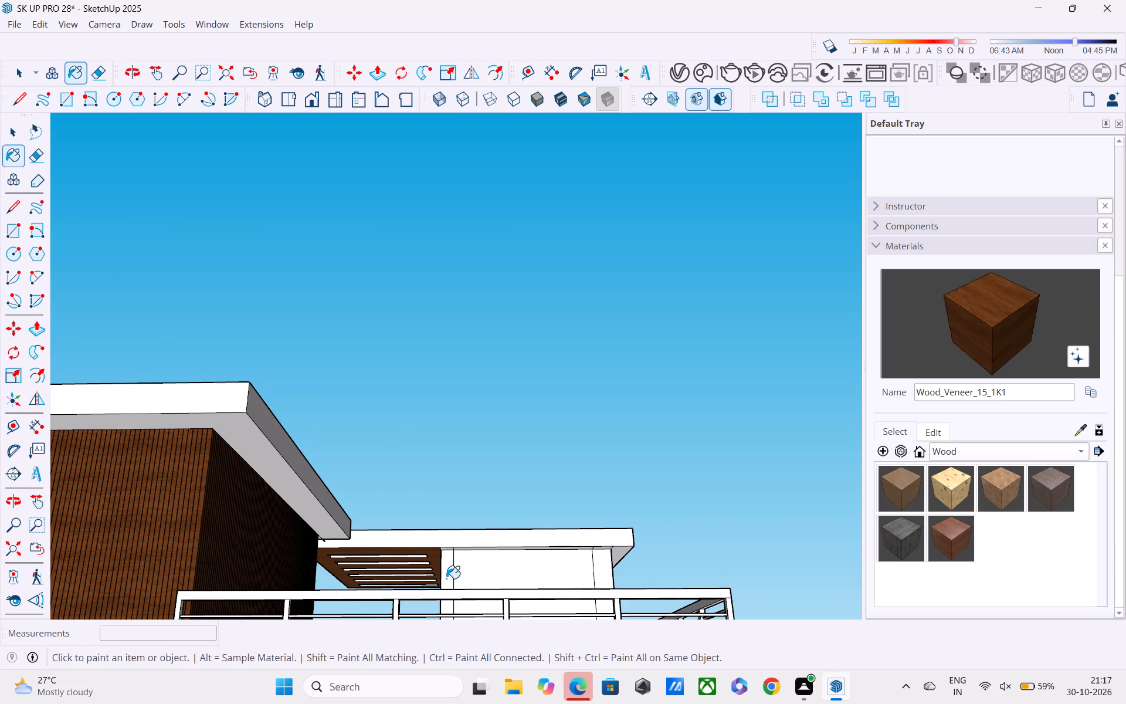
key("space")
left_click(455, 571)
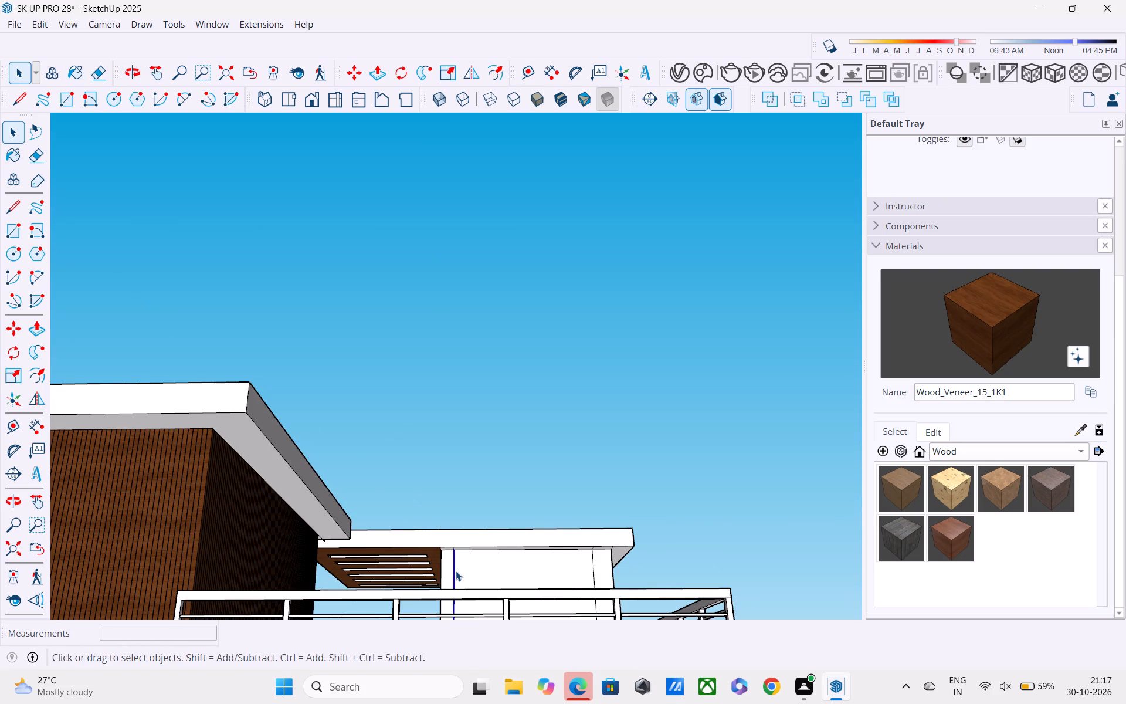
key("Delete")
middle_click_drag(455, 563, 379, 471)
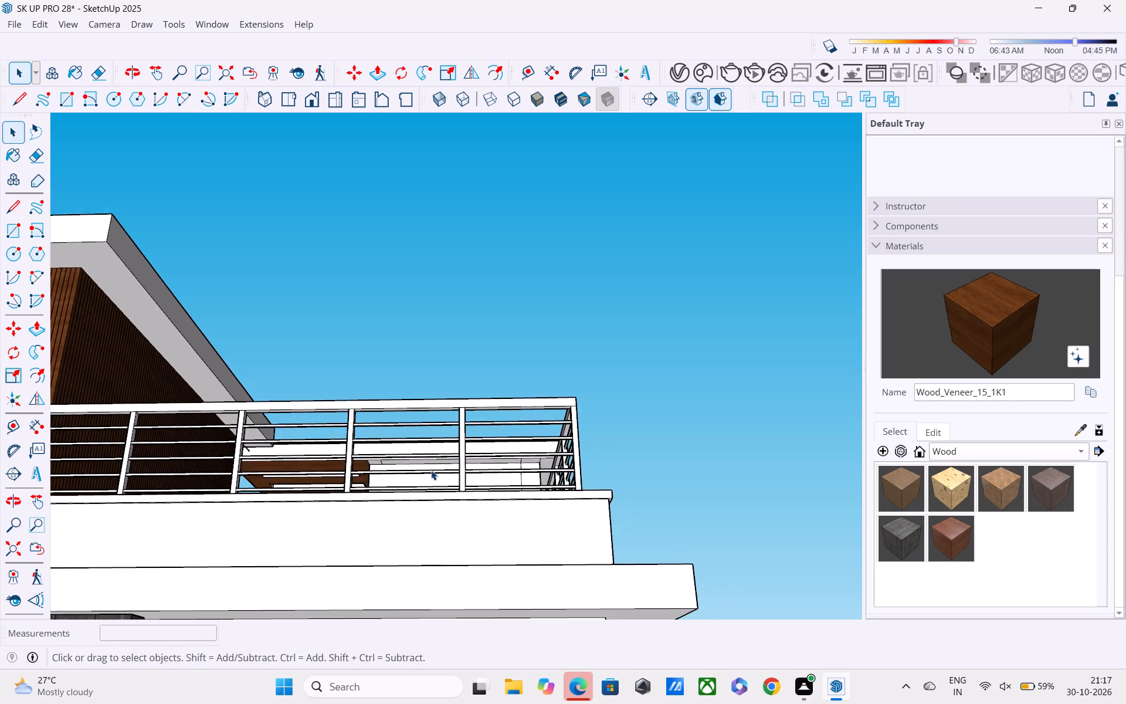
middle_click_drag(558, 485, 510, 630)
left_click(559, 408)
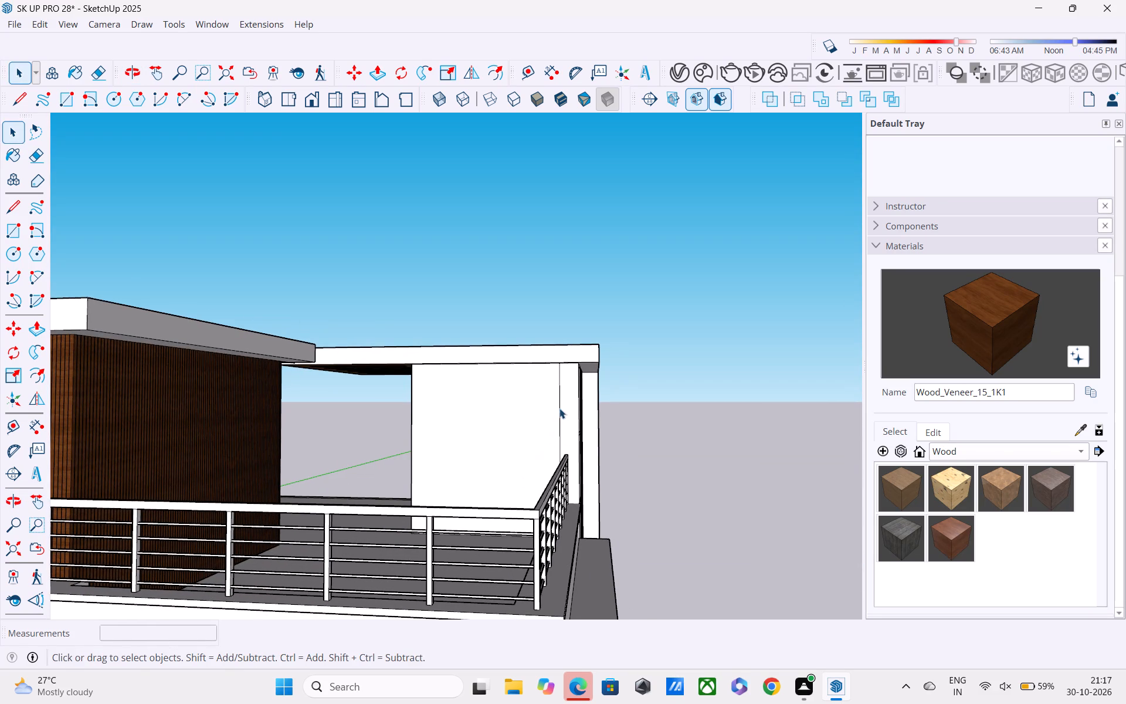
key("Delete")
Examine the whole house exterior from above and from several sides.
middle_click_drag(560, 409, 371, 431)
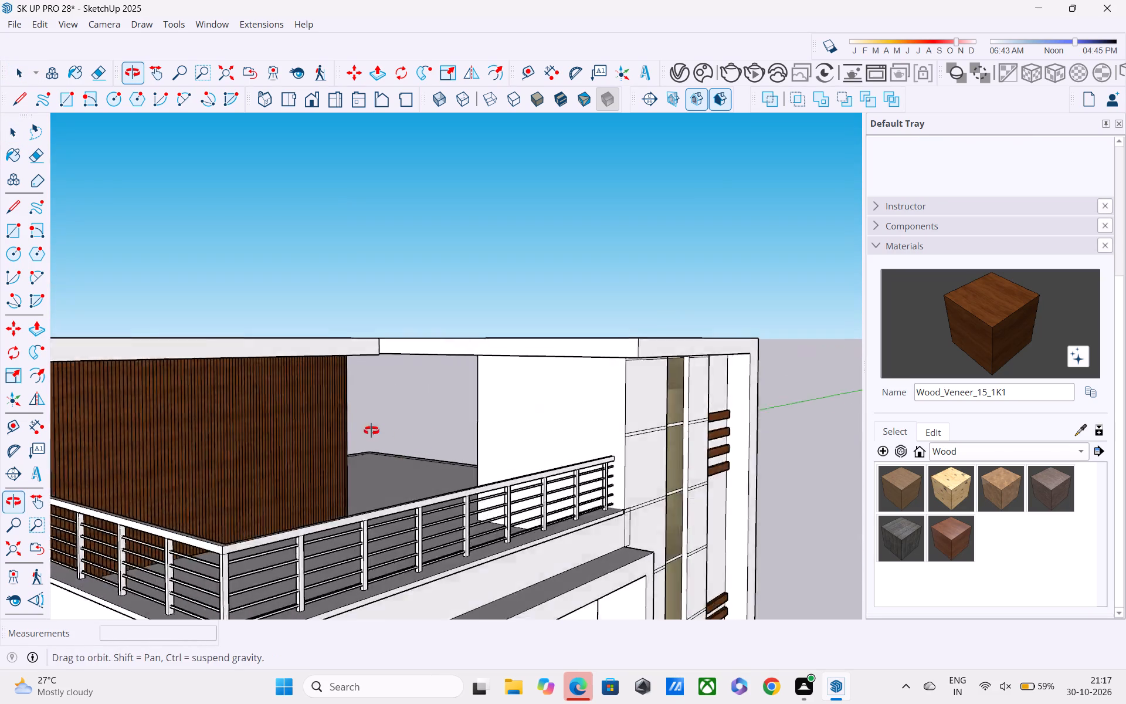
middle_click_drag(371, 431, 368, 428)
scroll(368, 426, "down", 6)
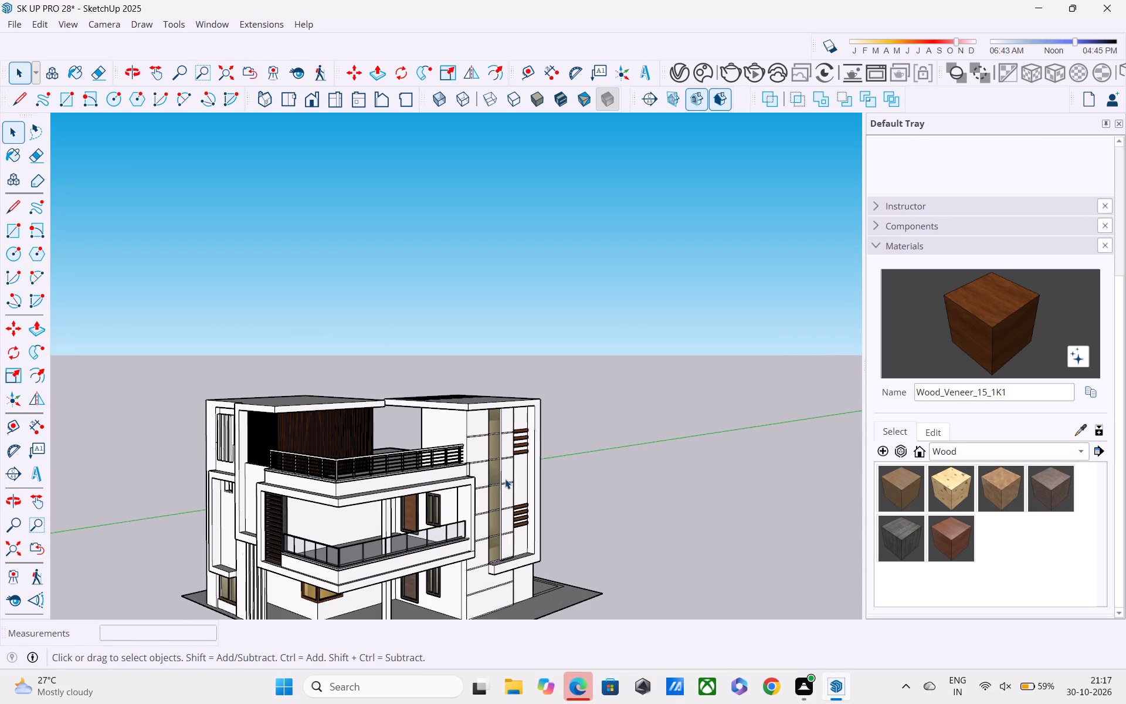
middle_click_drag(506, 479, 396, 459, "shift")
middle_click_drag(426, 464, 481, 456)
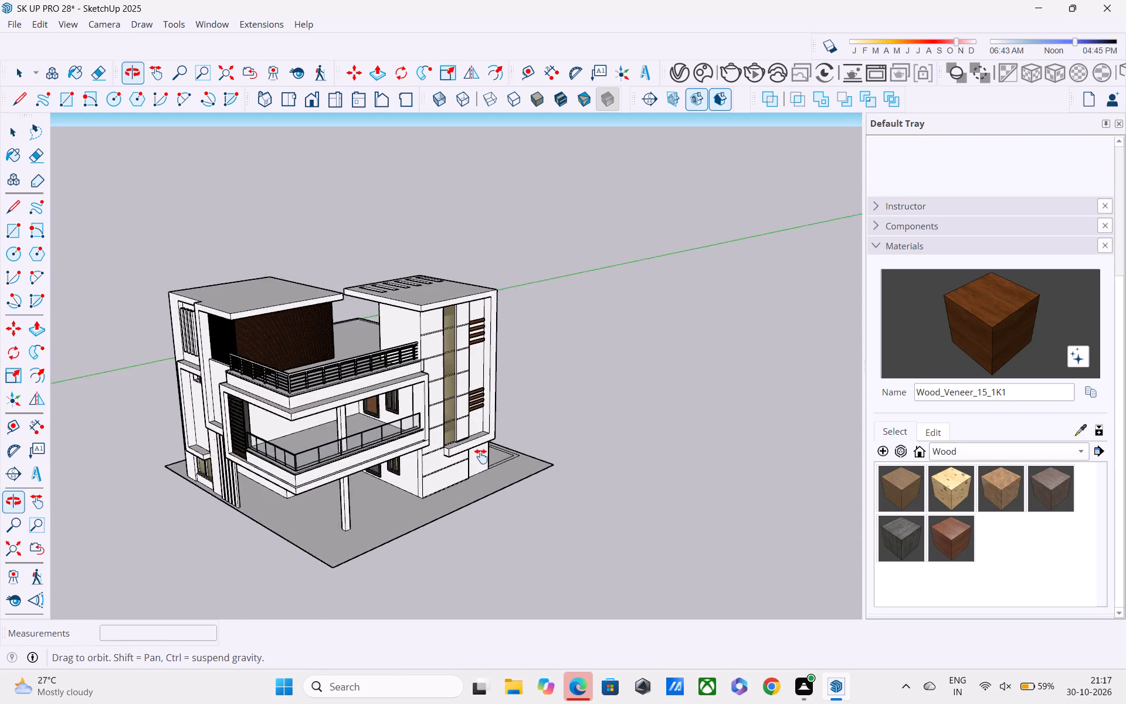
middle_click_drag(481, 456, 546, 518)
middle_click_drag(466, 380, 698, 227)
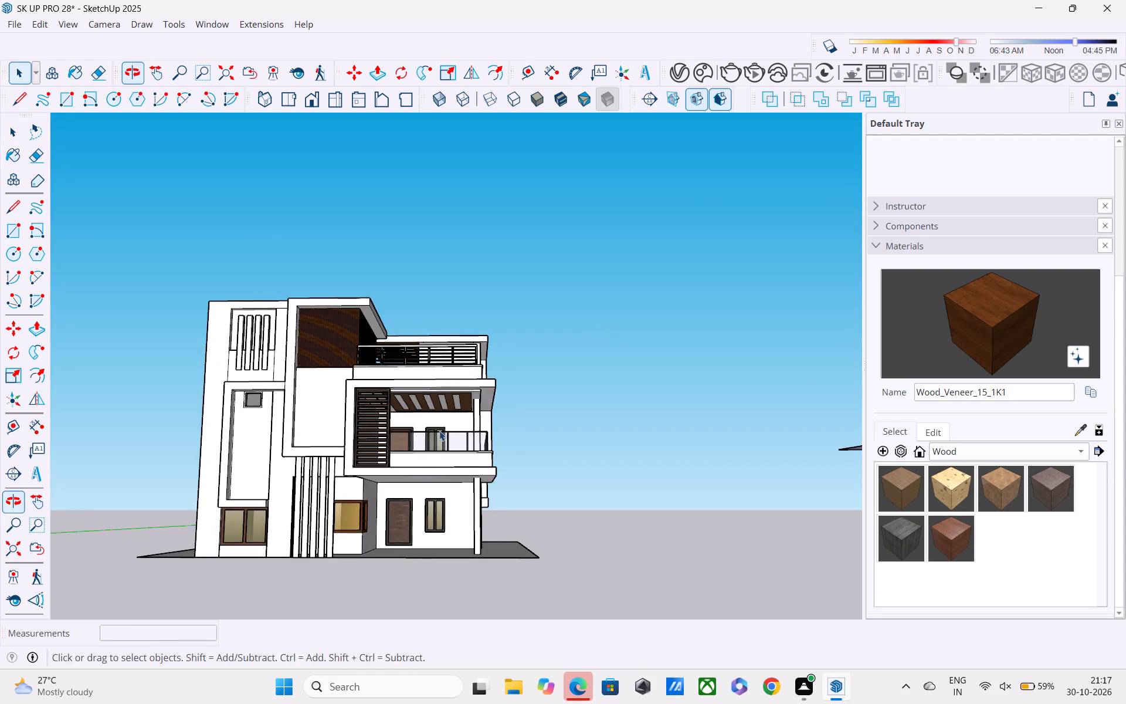
middle_click_drag(439, 431, 320, 446)
middle_click_drag(362, 457, 243, 463)
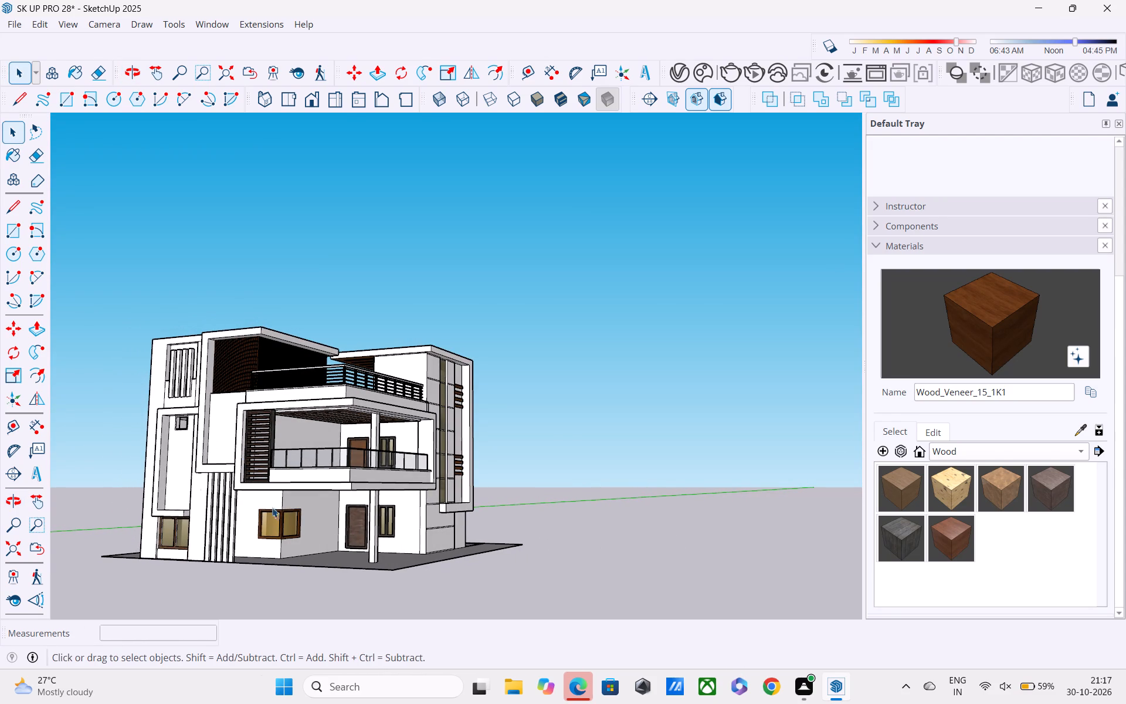
Paint the six stacked panels between the balconies and the tower's glazed strip with Carpet_04_1K from the Fabric collection.
left_click(891, 430)
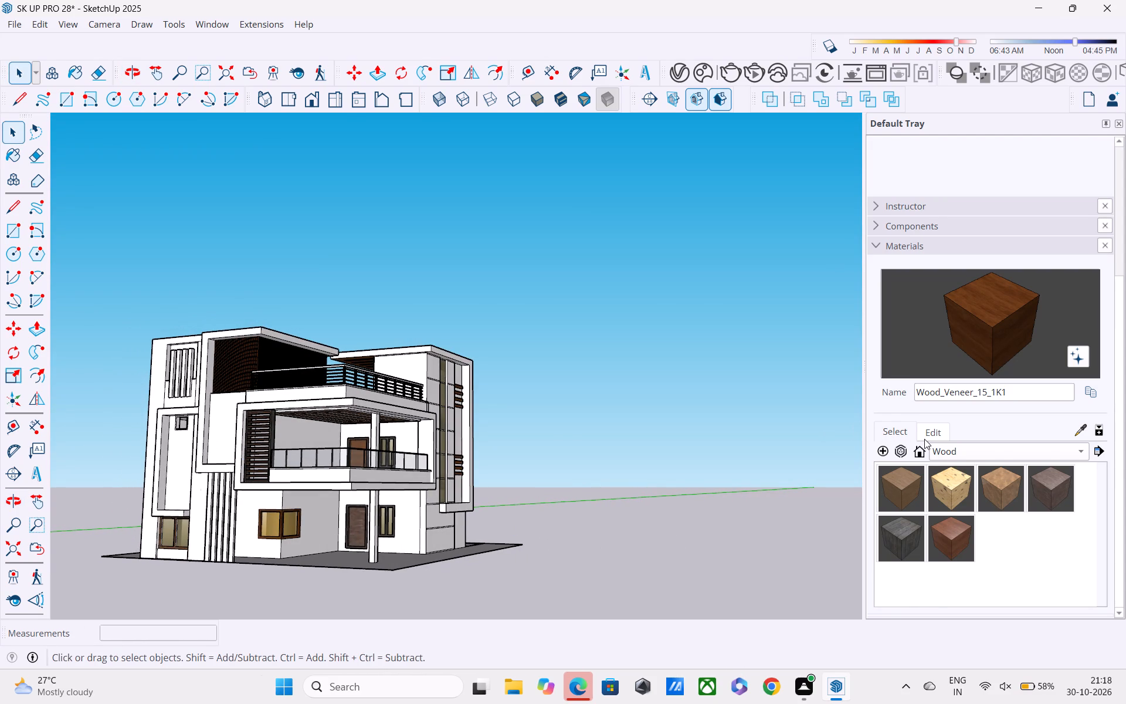
left_click(925, 436)
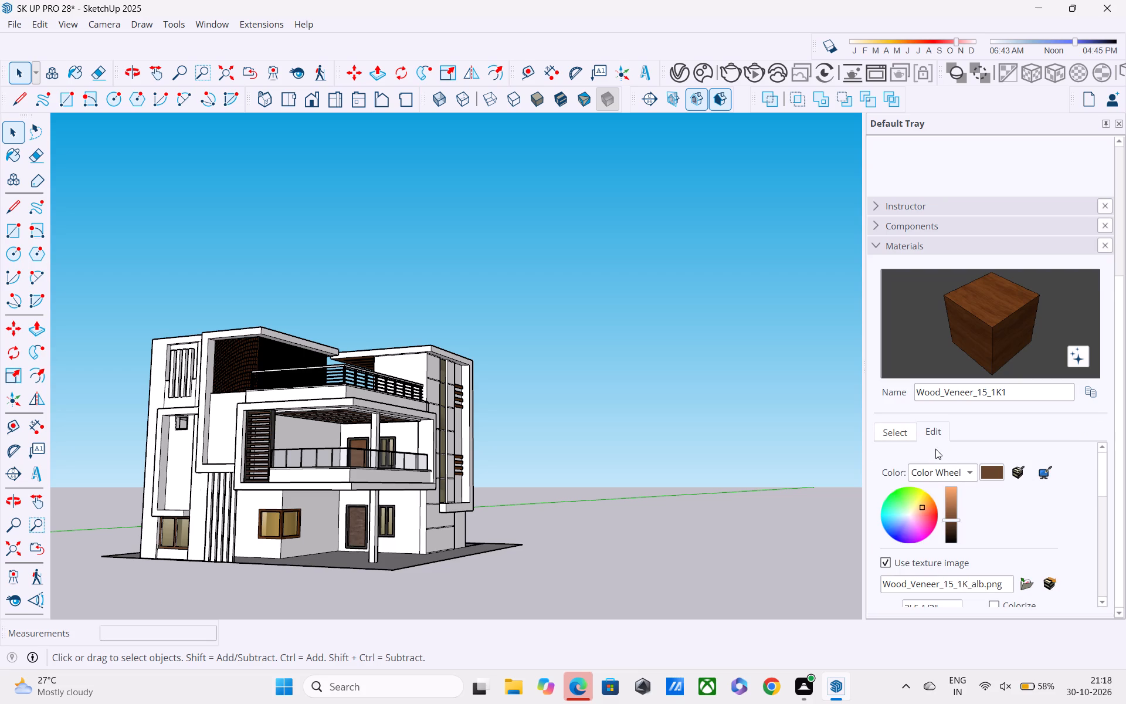
left_click(899, 428)
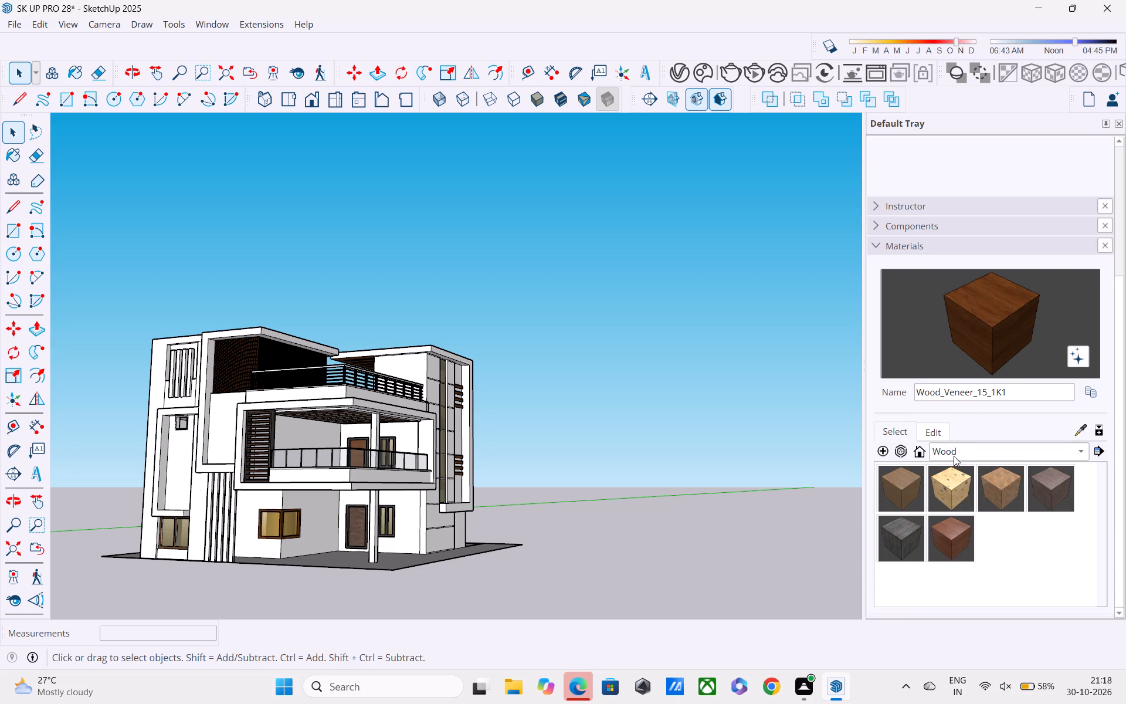
left_click(954, 456)
left_click(954, 312)
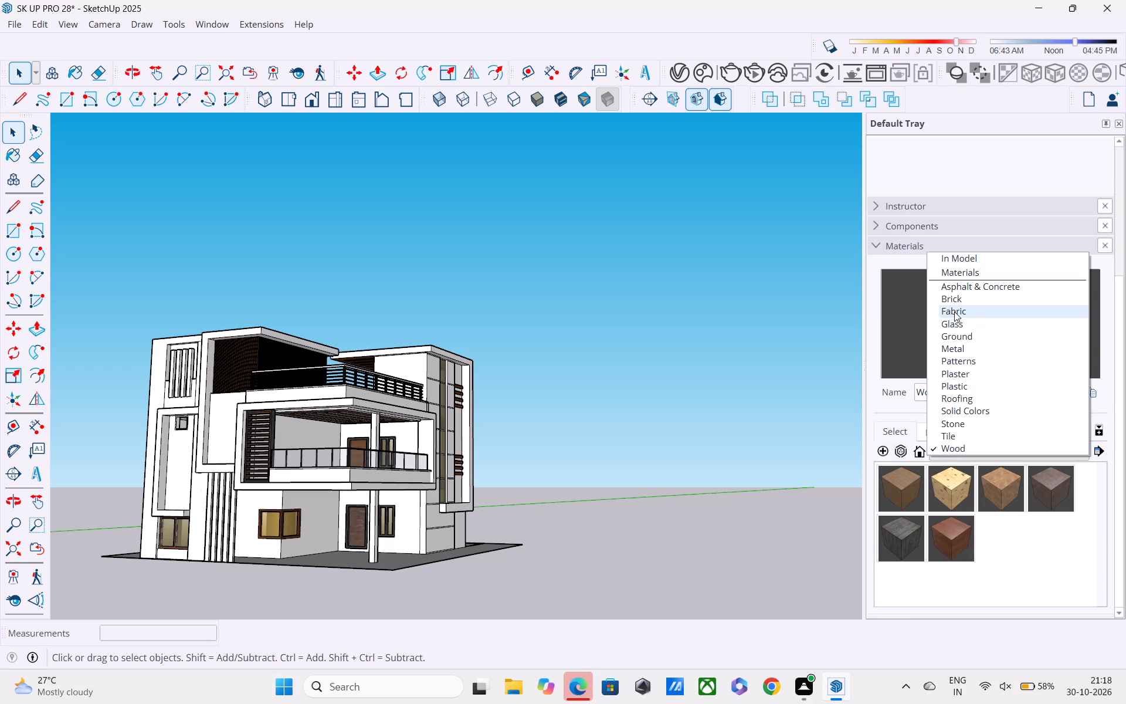
left_click(952, 477)
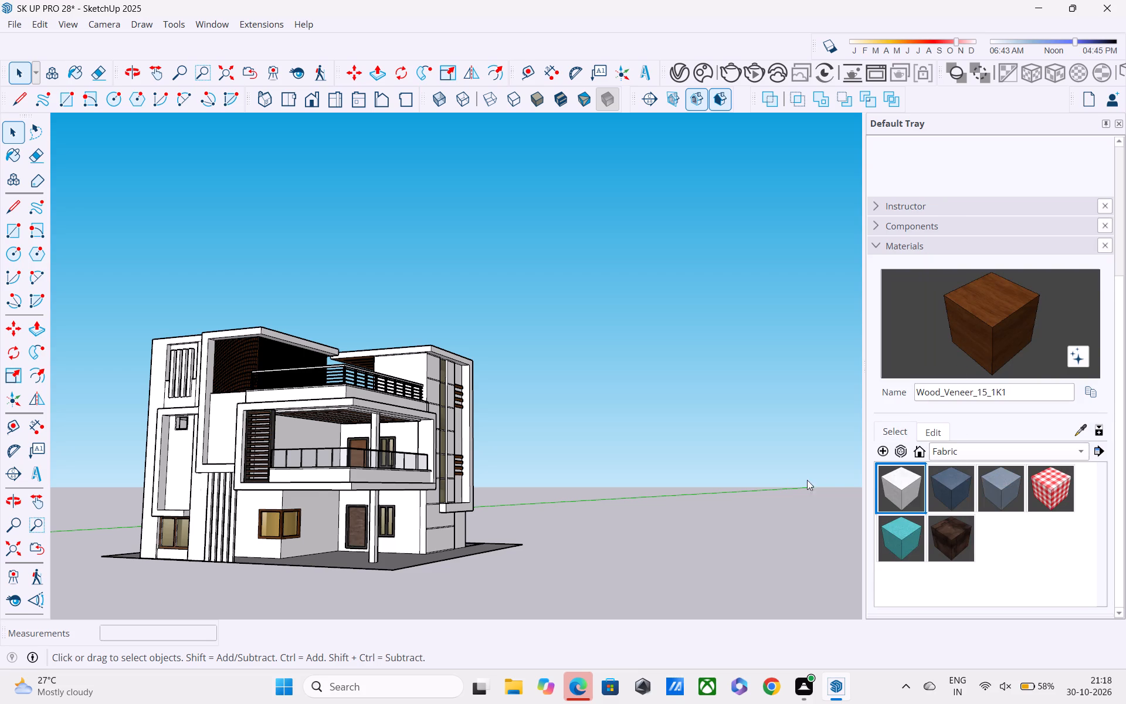
scroll(756, 466, "up", 2)
middle_click_drag(452, 451, 344, 447)
scroll(349, 397, "up", 3)
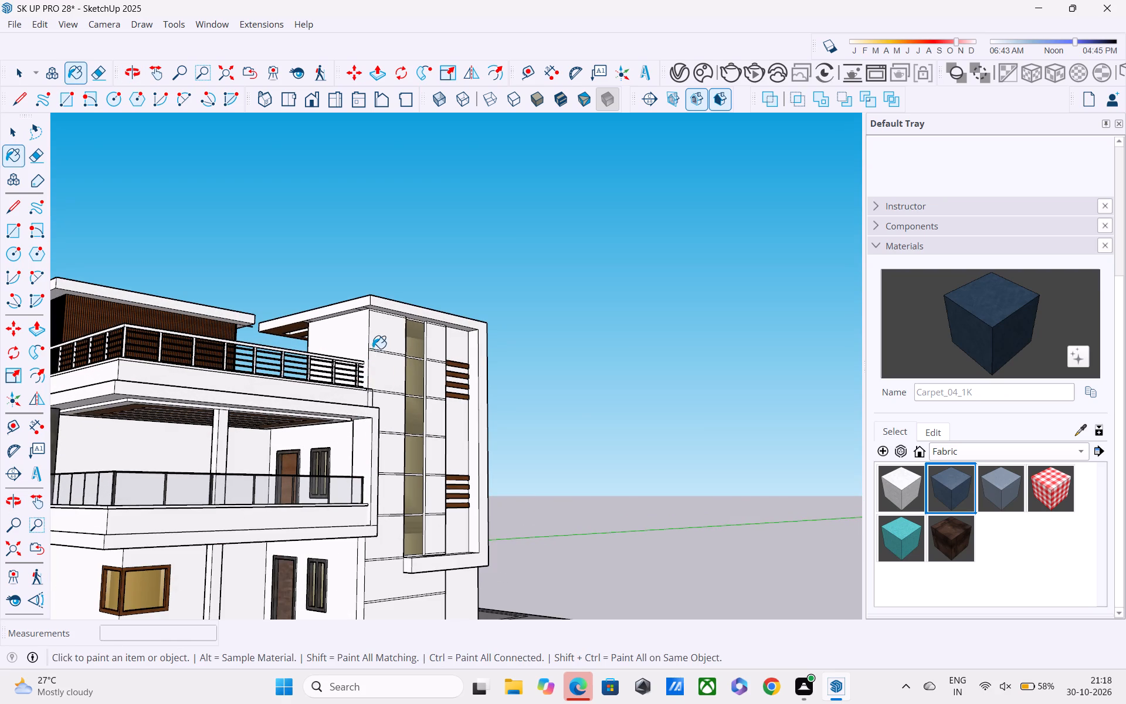
left_click(375, 340)
left_click(385, 361)
left_click(388, 407)
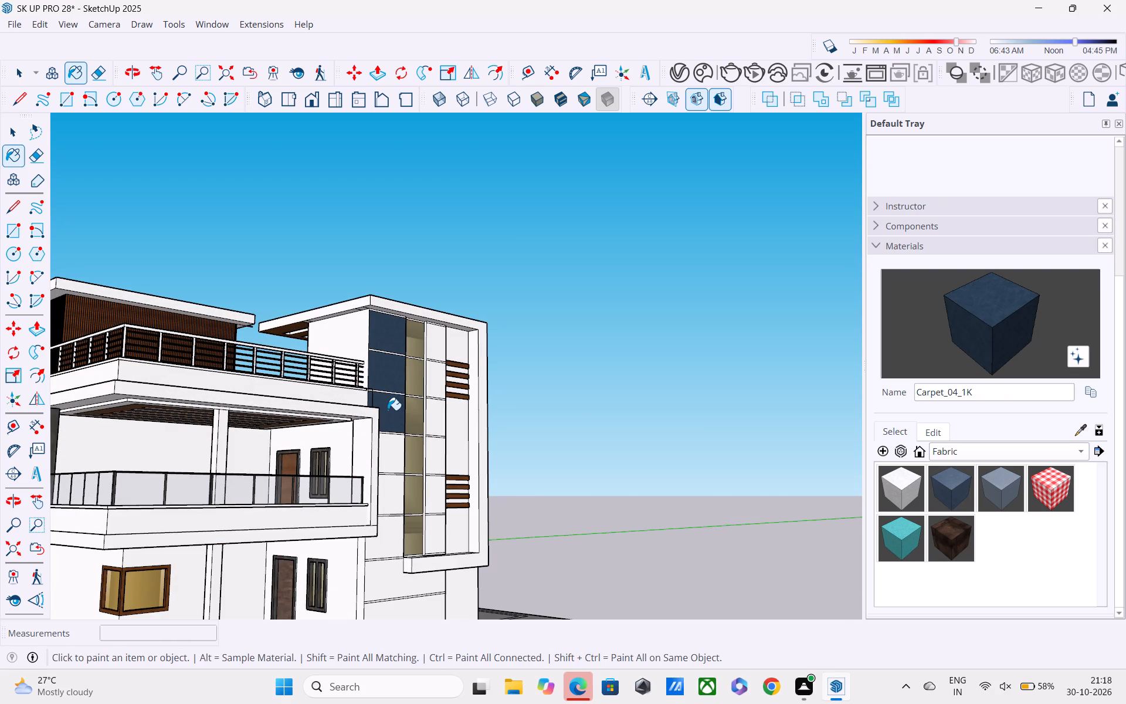
scroll(398, 458, "up", 3)
left_click(397, 452)
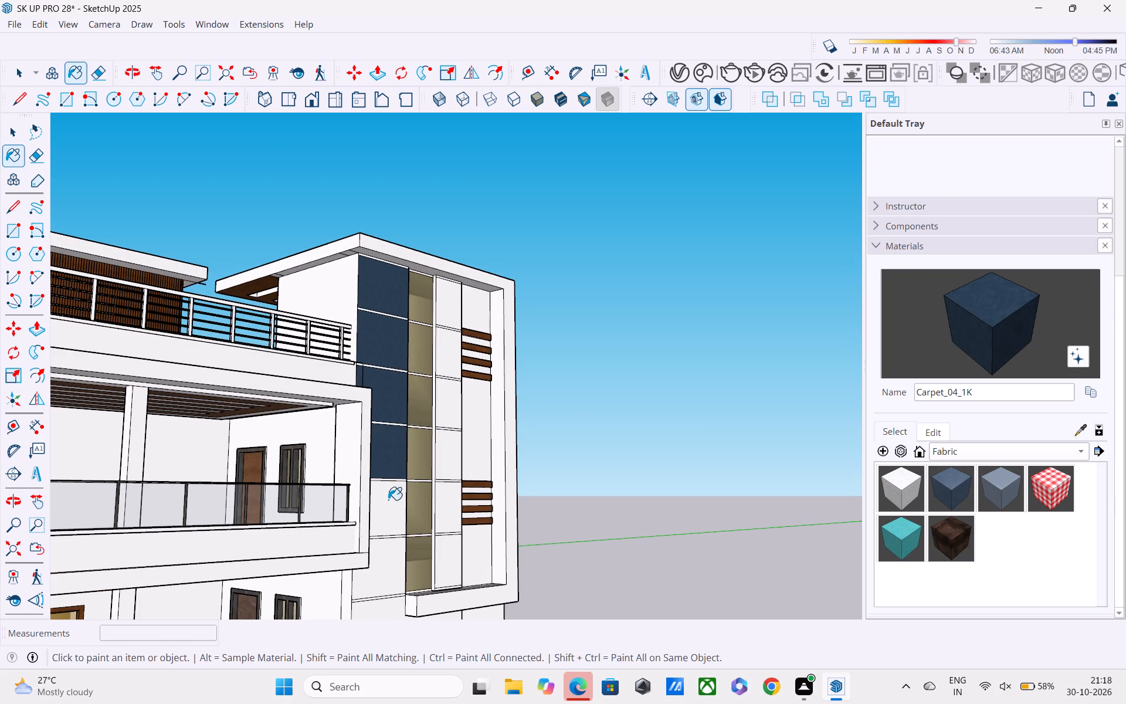
left_click(388, 500)
left_click(384, 571)
Paint the two wide panels at the base of the tower with the Carpet_04_1K material.
middle_click_drag(384, 573, 363, 461)
left_click(361, 506)
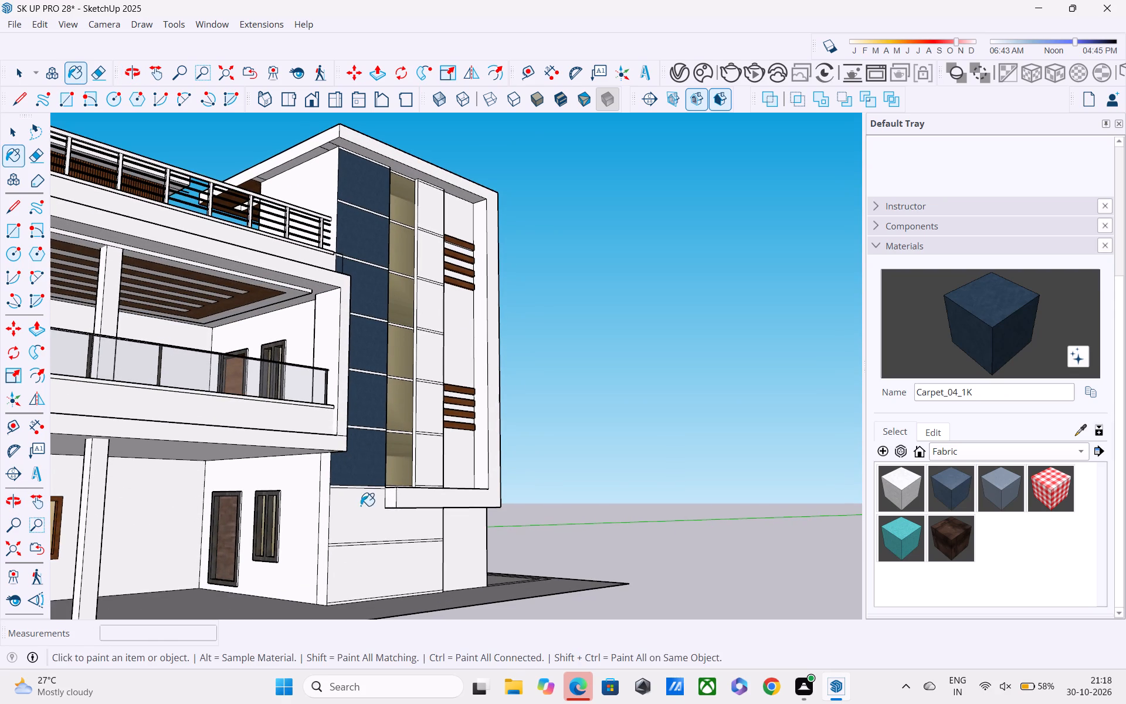
left_click(359, 582)
Paint the six narrow panels between the glazed strip and the wooden louvres with the Carpet_04_1K material.
middle_click_drag(393, 522, 213, 537)
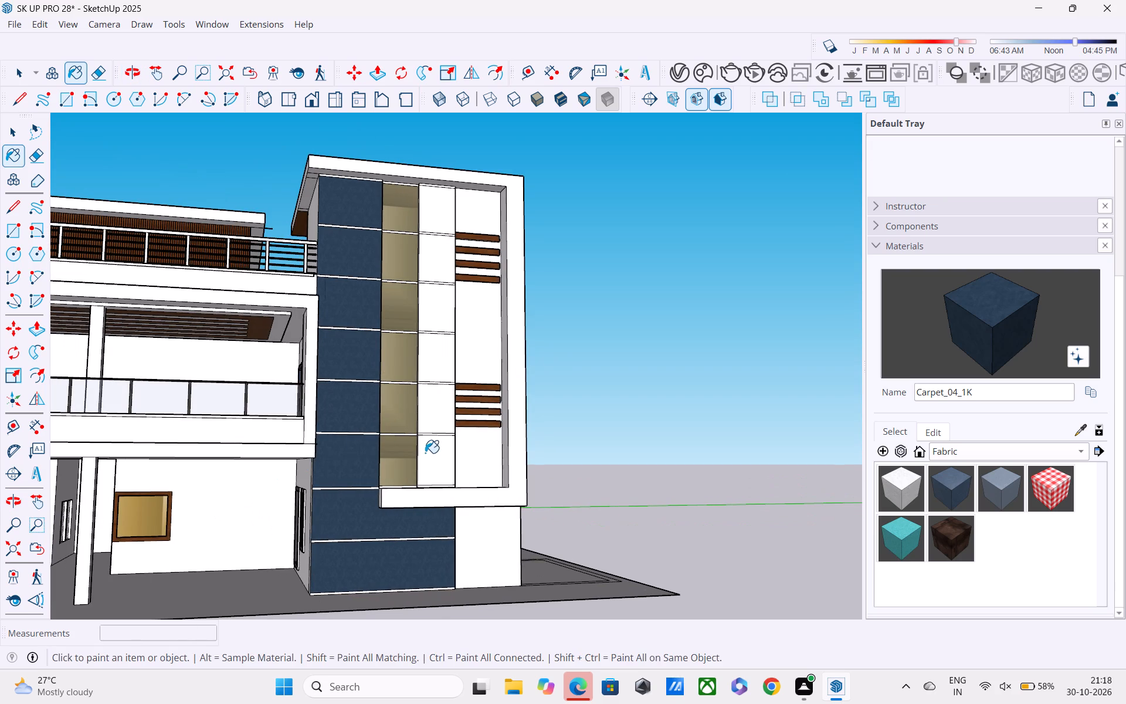
left_click(425, 453)
left_click(427, 423)
left_click(428, 369)
middle_click_drag(436, 386, 442, 464, "shift")
left_click(437, 390)
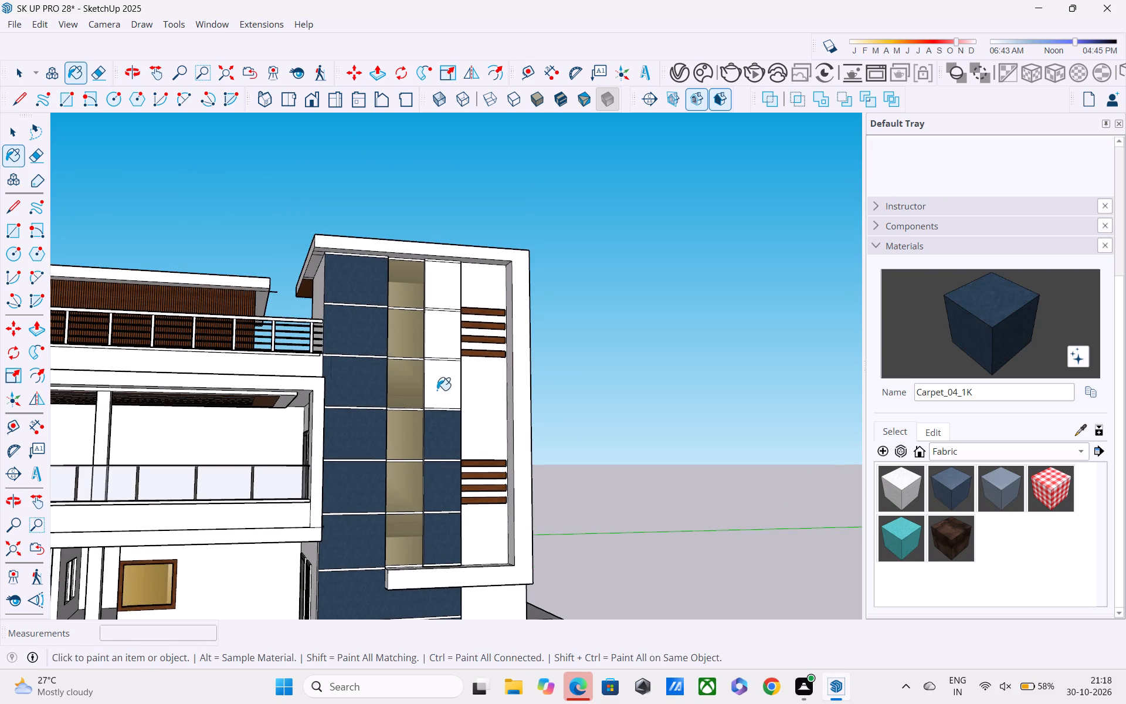
left_click(436, 351)
left_click(435, 296)
Examine the painted tower and the overall front elevation from several angles.
middle_click_drag(446, 320, 463, 376, "shift")
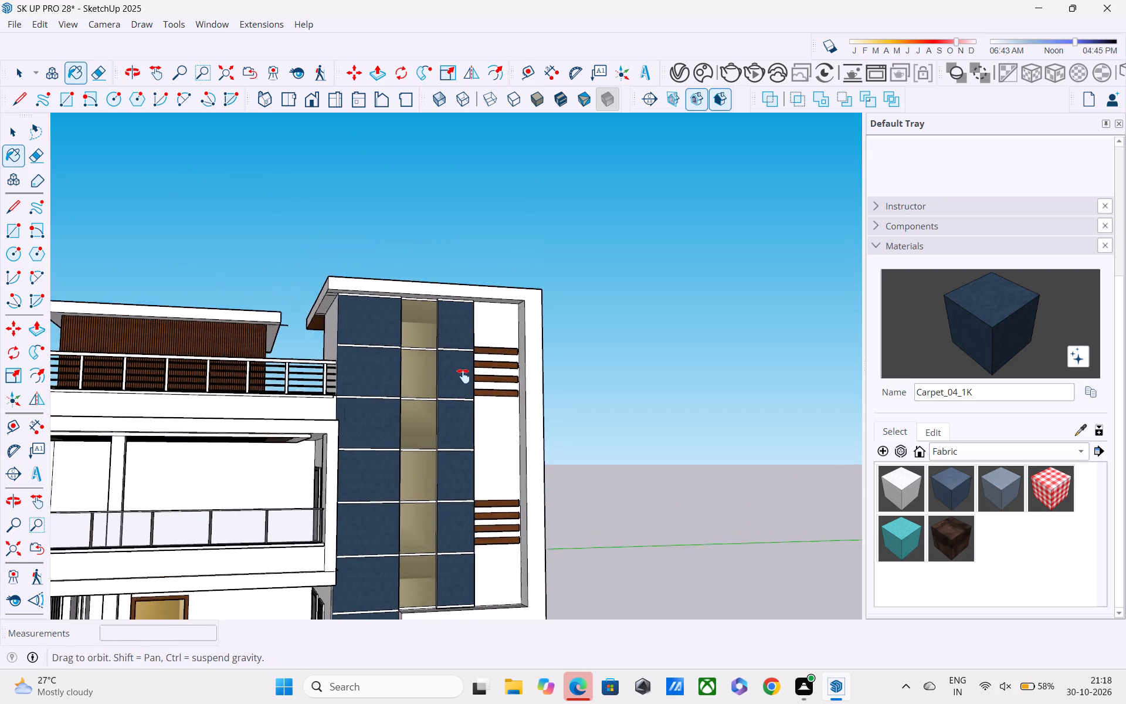
middle_click_drag(463, 376, 470, 392, "shift")
middle_click_drag(451, 344, 485, 361)
middle_click_drag(479, 380, 533, 385)
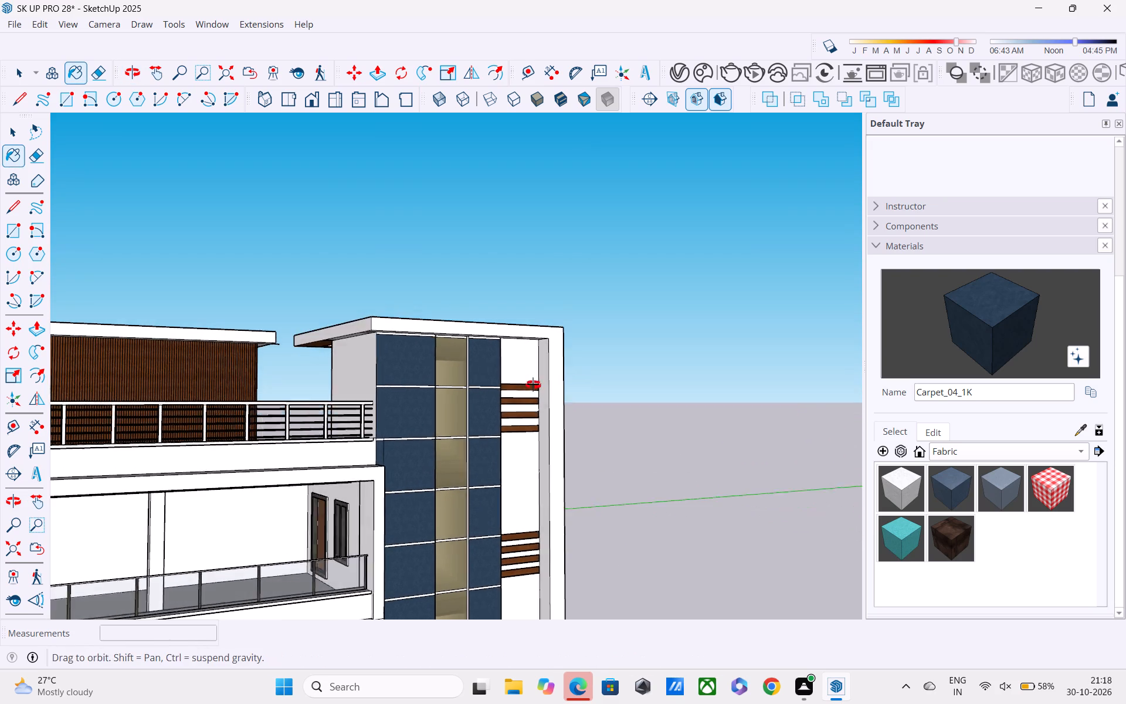
middle_click_drag(533, 385, 602, 377)
scroll(602, 377, "down", 4)
middle_click_drag(593, 427, 558, 320)
middle_click_drag(545, 467, 609, 477)
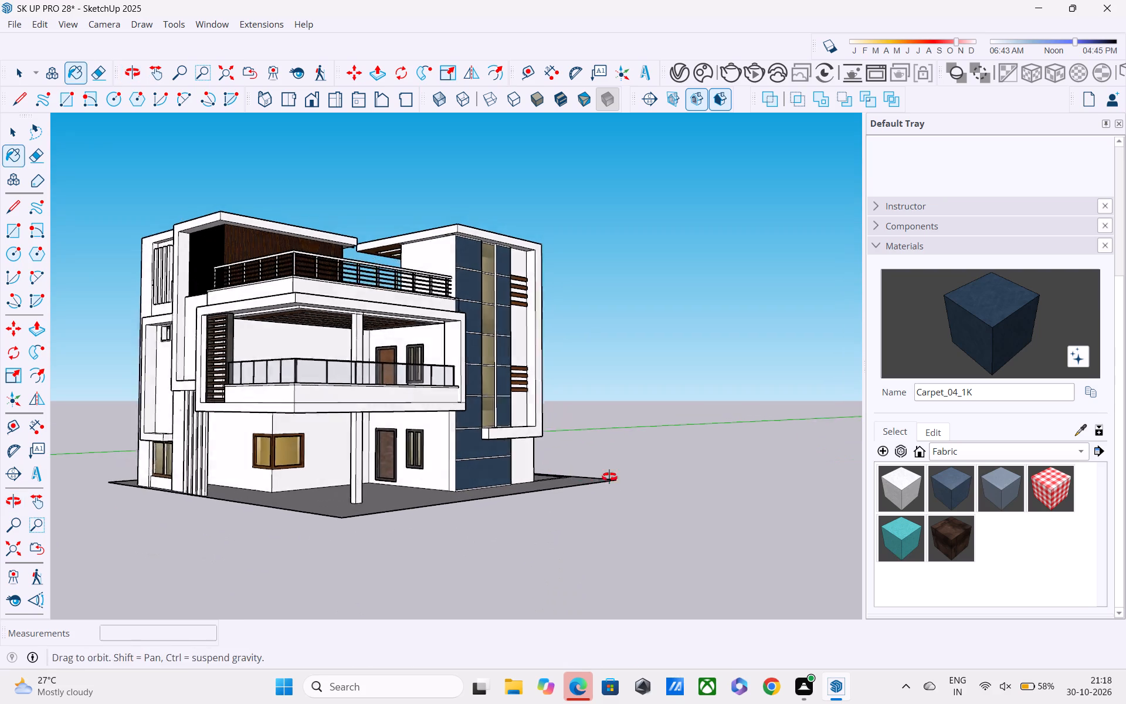
middle_click_drag(609, 477, 692, 461)
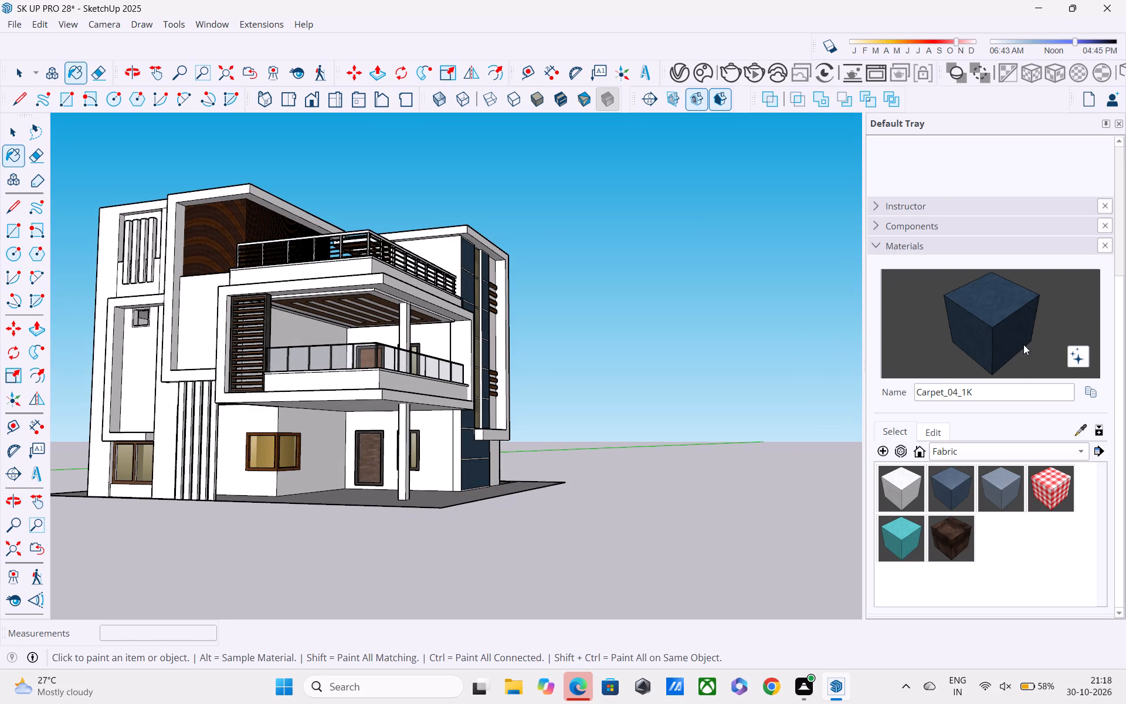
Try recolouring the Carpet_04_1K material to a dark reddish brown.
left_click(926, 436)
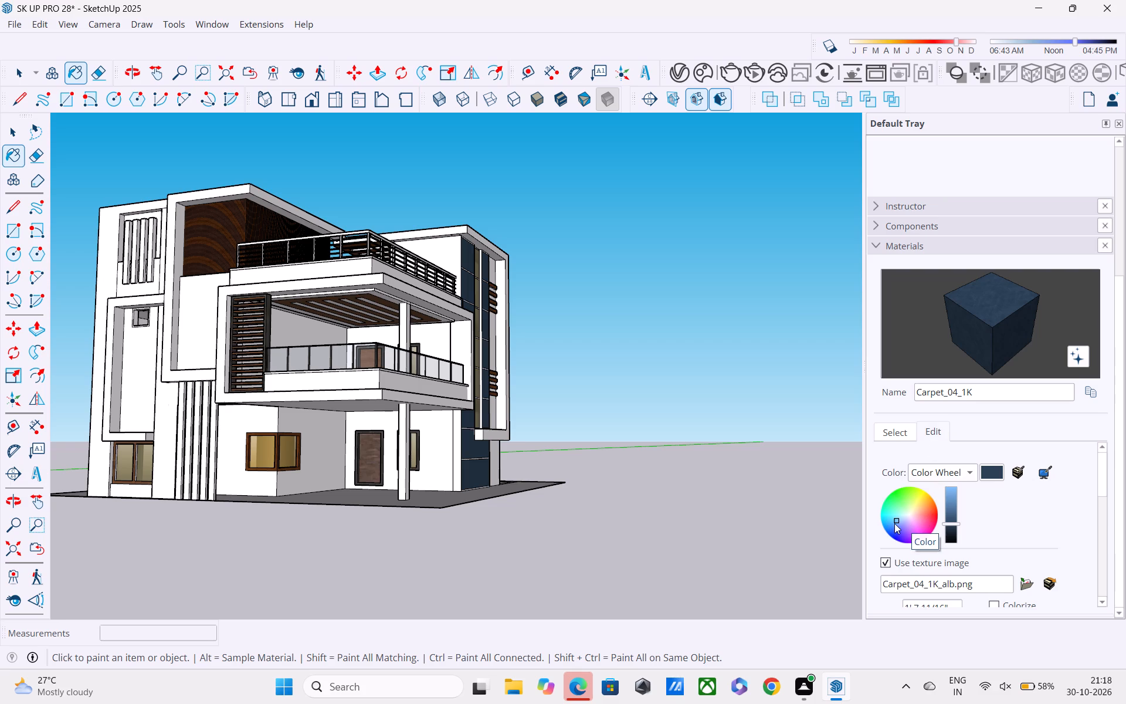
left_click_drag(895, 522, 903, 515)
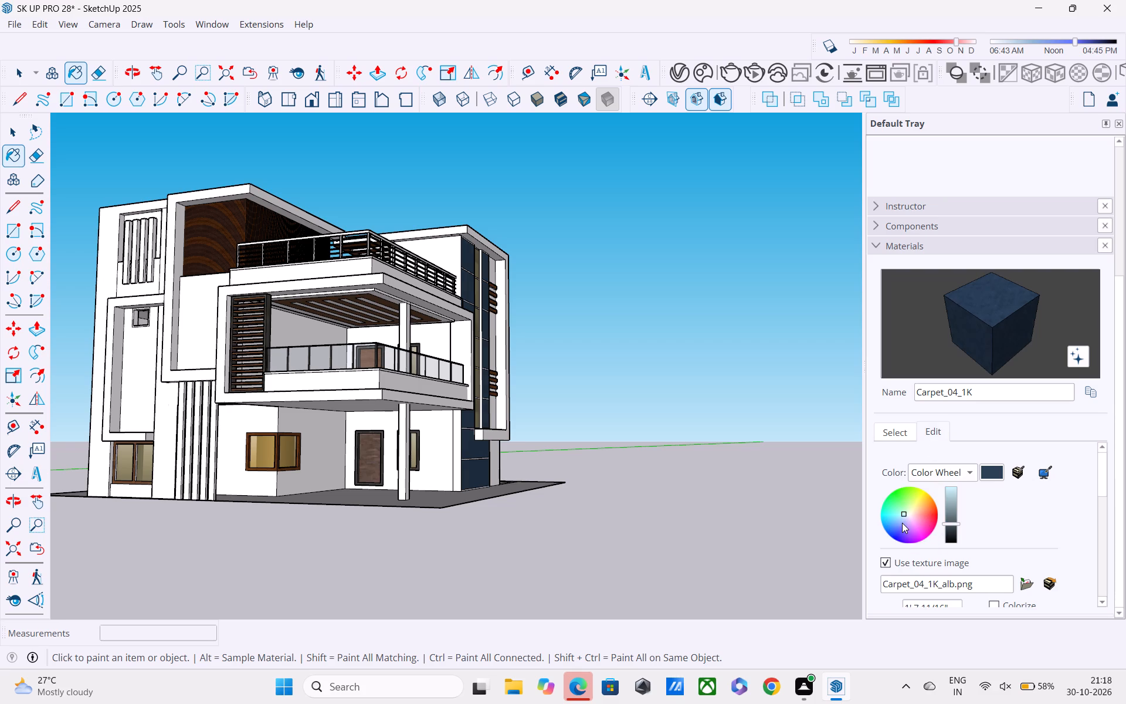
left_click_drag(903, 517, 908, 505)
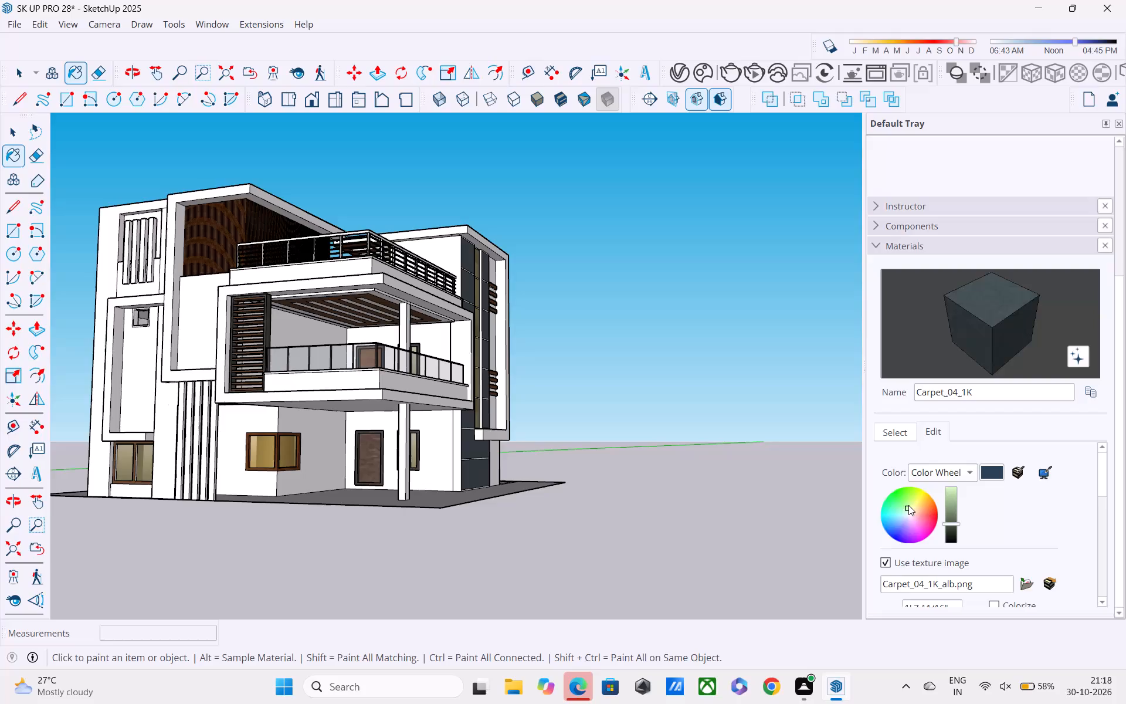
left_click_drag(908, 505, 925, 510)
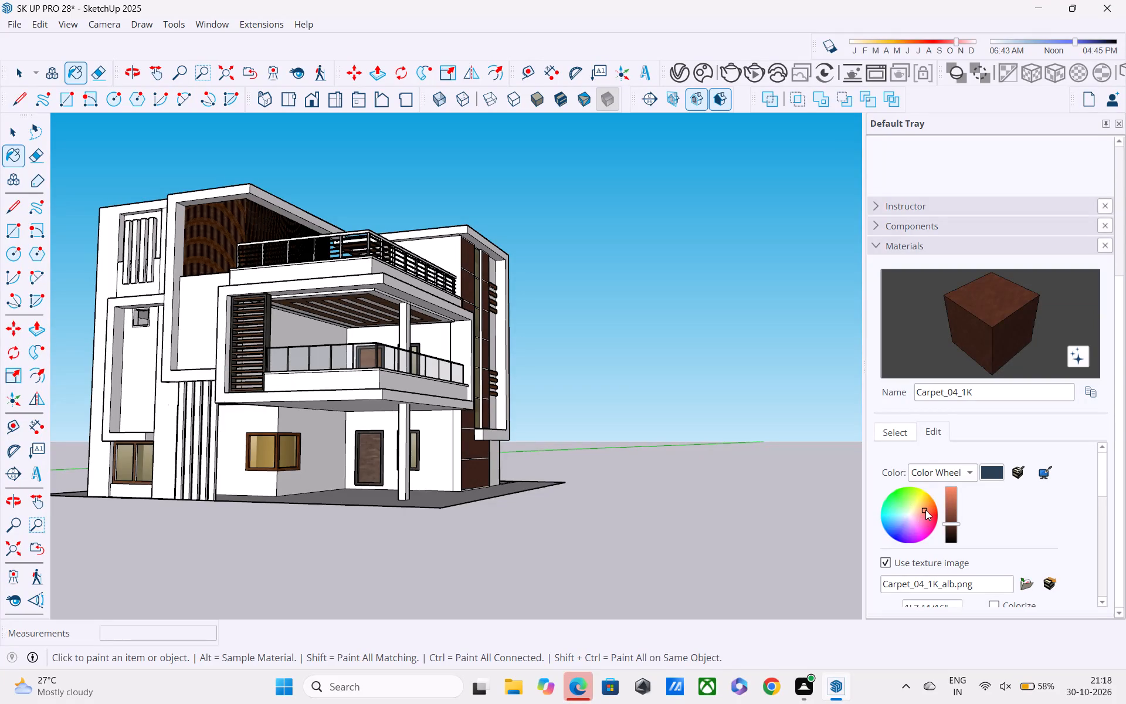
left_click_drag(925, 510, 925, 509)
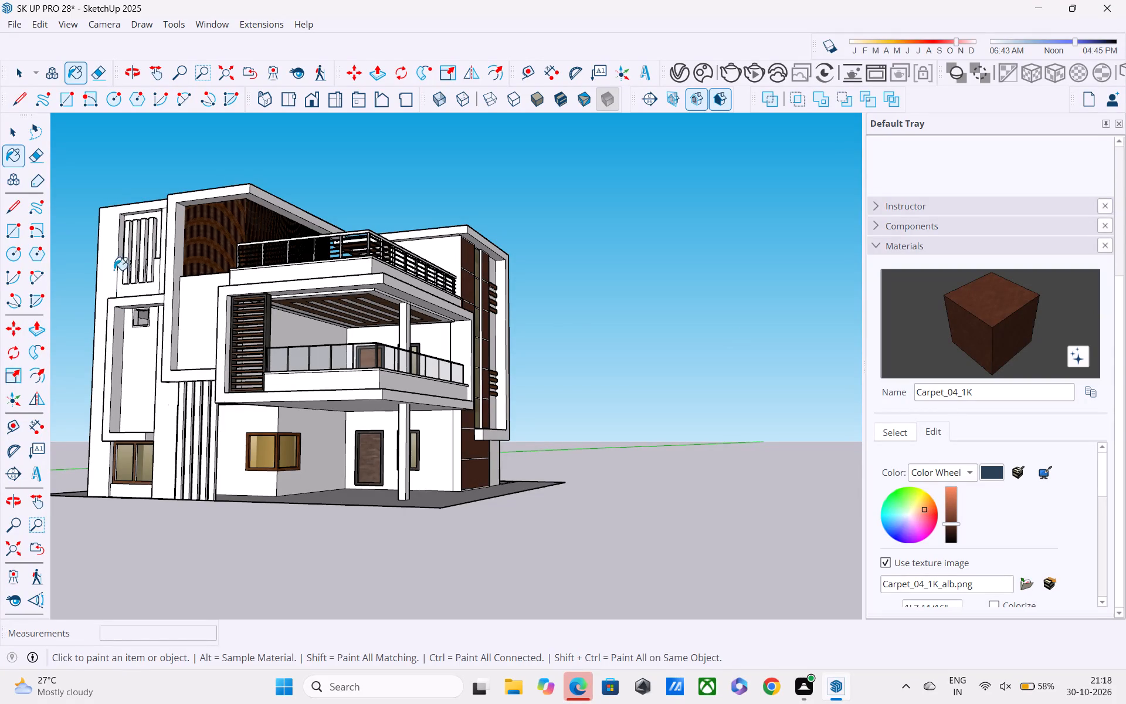
Paint the outer front wall face around the vertical-fin panel, at the end opposite the tower, with Carpet_04_1K.
left_click(108, 259)
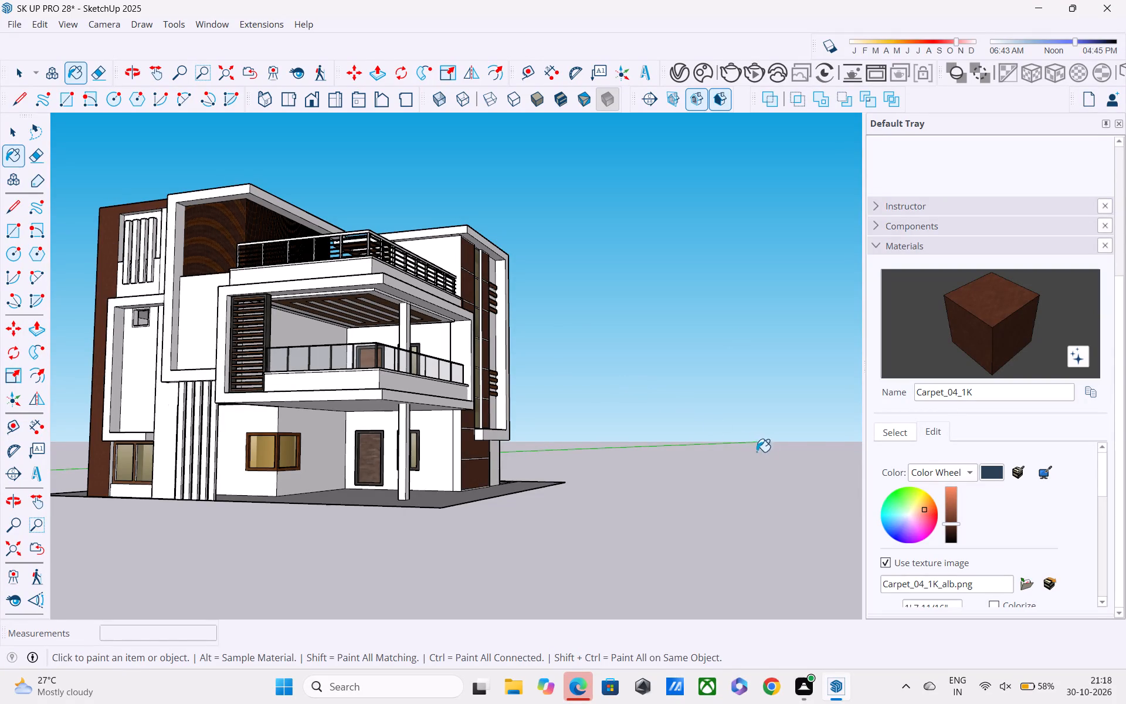
Recolour the Carpet_04_1K material to a dark, muted greyish purple.
left_click_drag(921, 508, 918, 518)
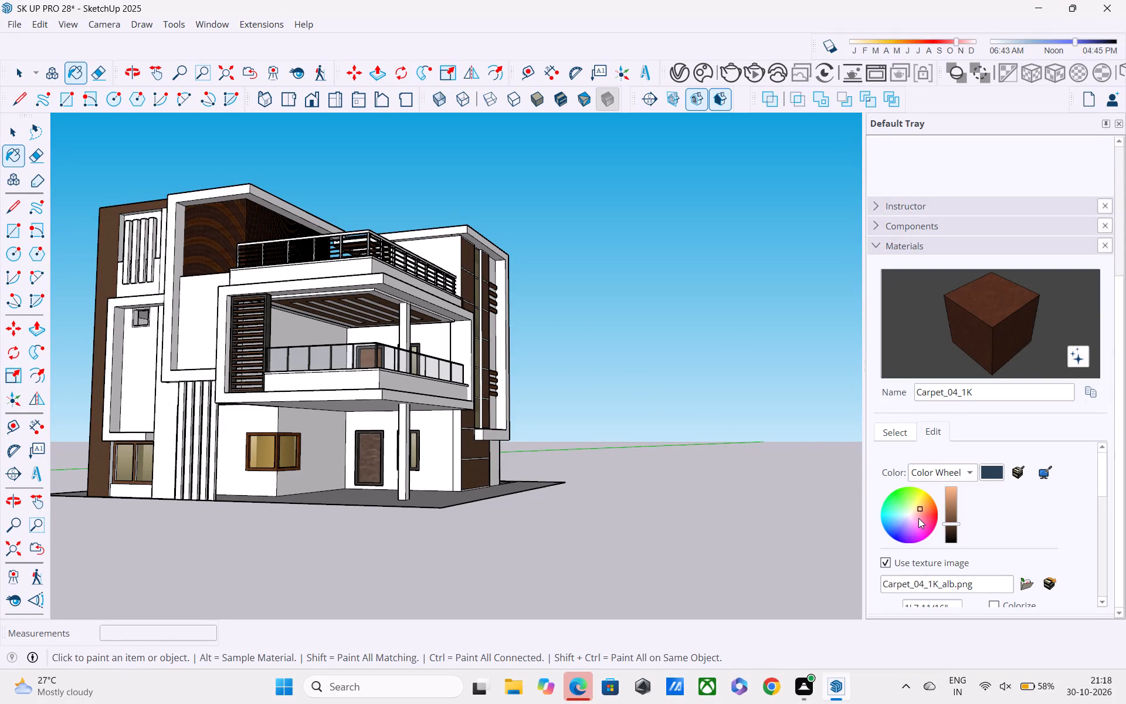
left_click_drag(918, 518, 915, 524)
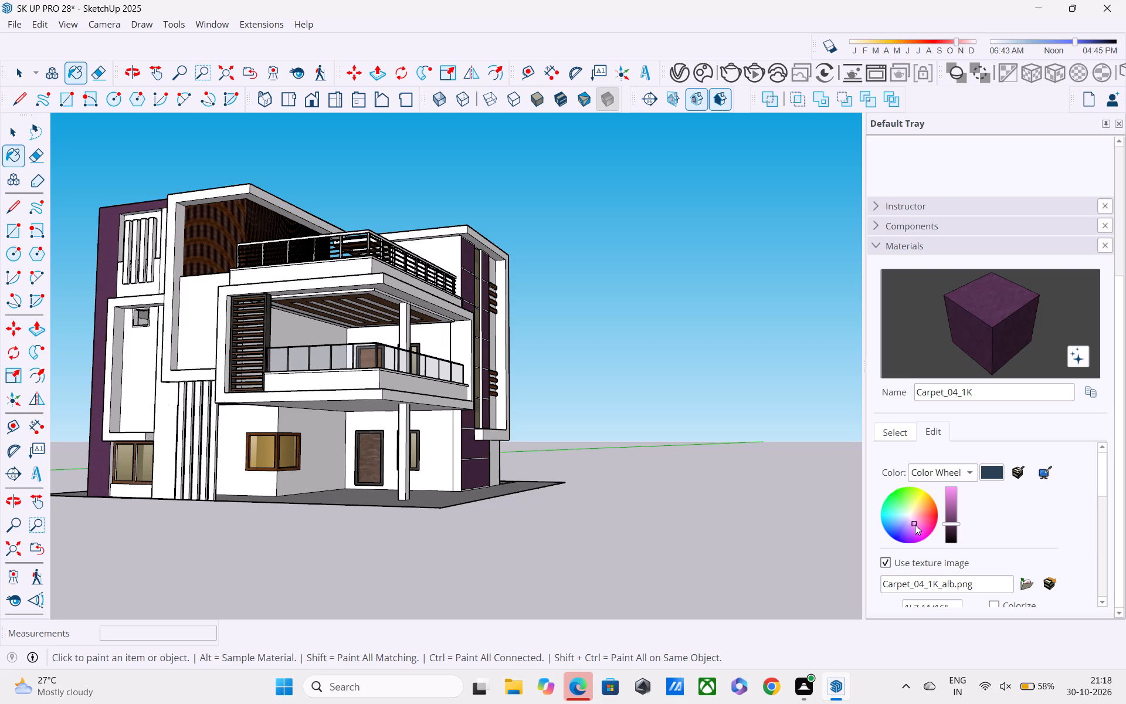
left_click_drag(915, 524, 915, 523)
left_click_drag(915, 523, 908, 523)
left_click_drag(908, 523, 918, 523)
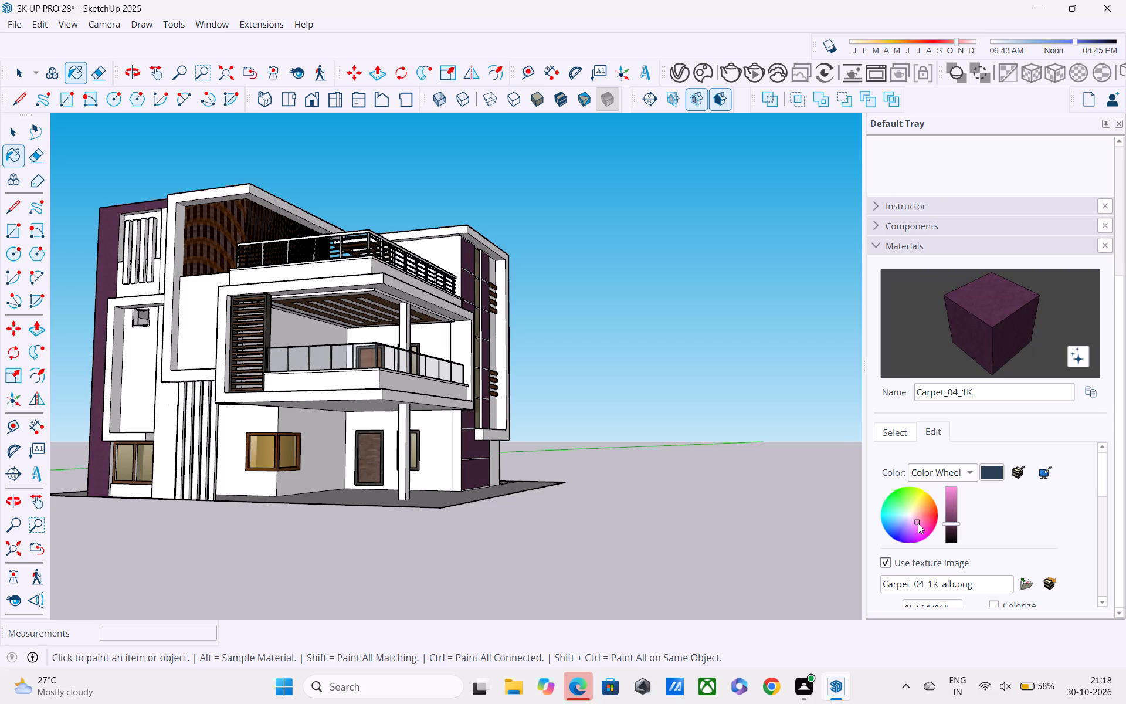
left_click_drag(918, 523, 914, 517)
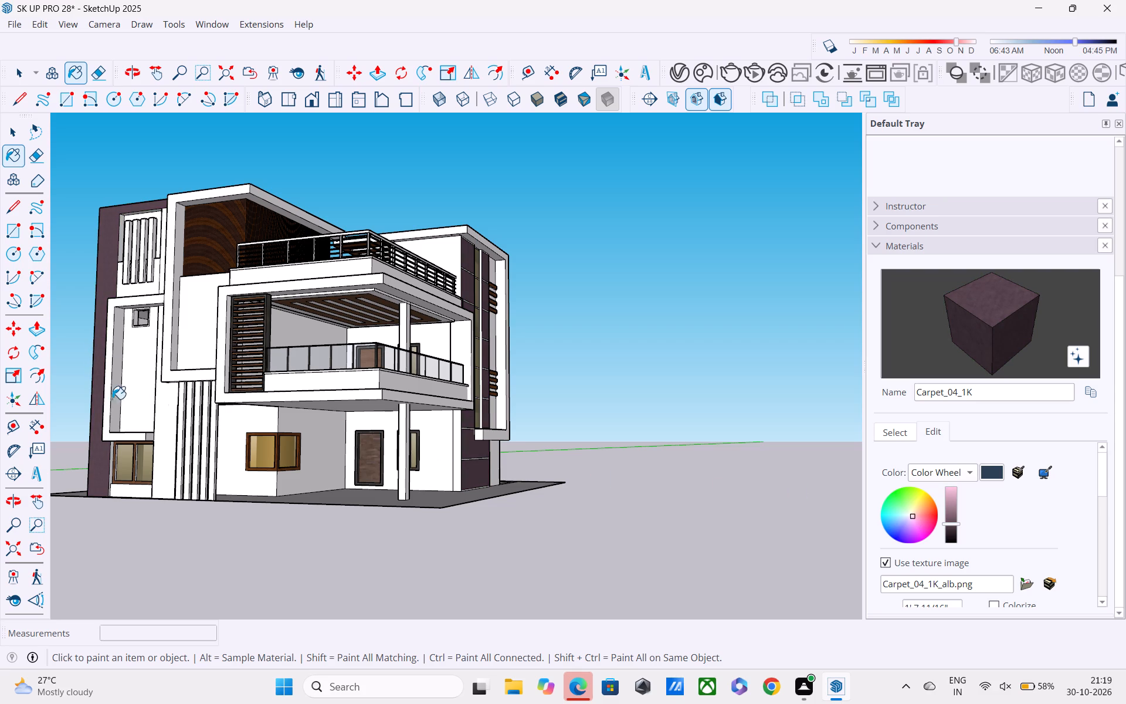
Paint the wall strip beside the tall framed recess and the wall faces beside and below the upper vertical fins with Carpet_04_1K.
left_click(165, 392)
left_click(162, 274)
middle_click_drag(171, 321, 199, 328)
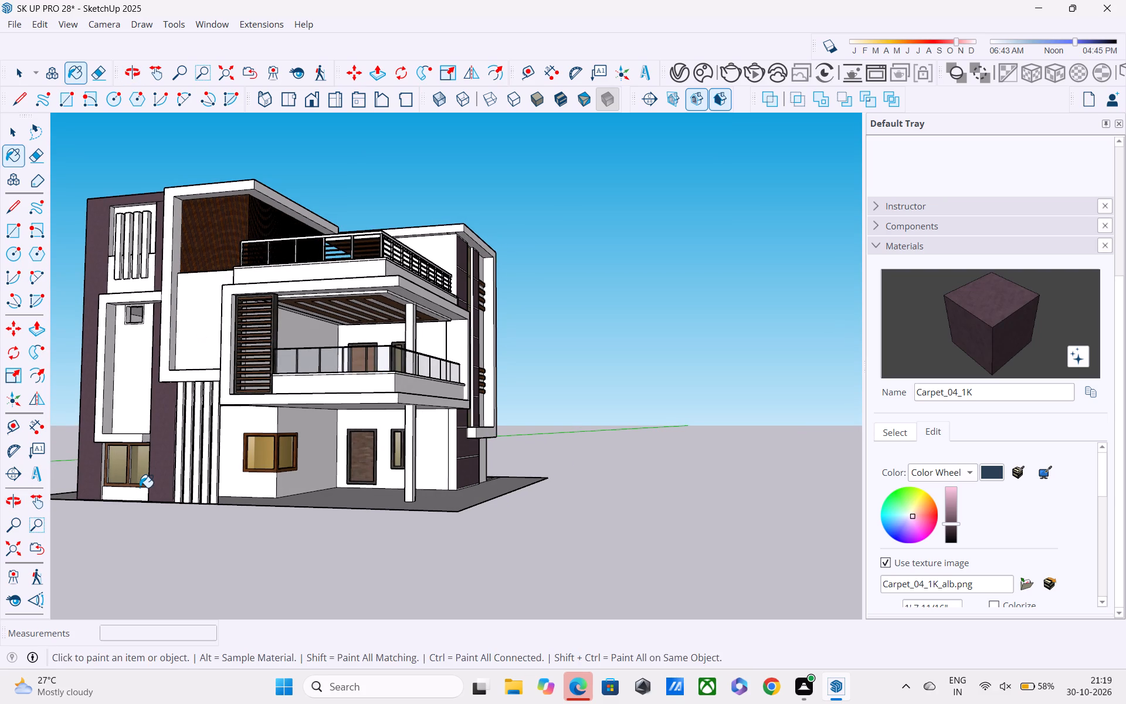
scroll(140, 489, "down", 2)
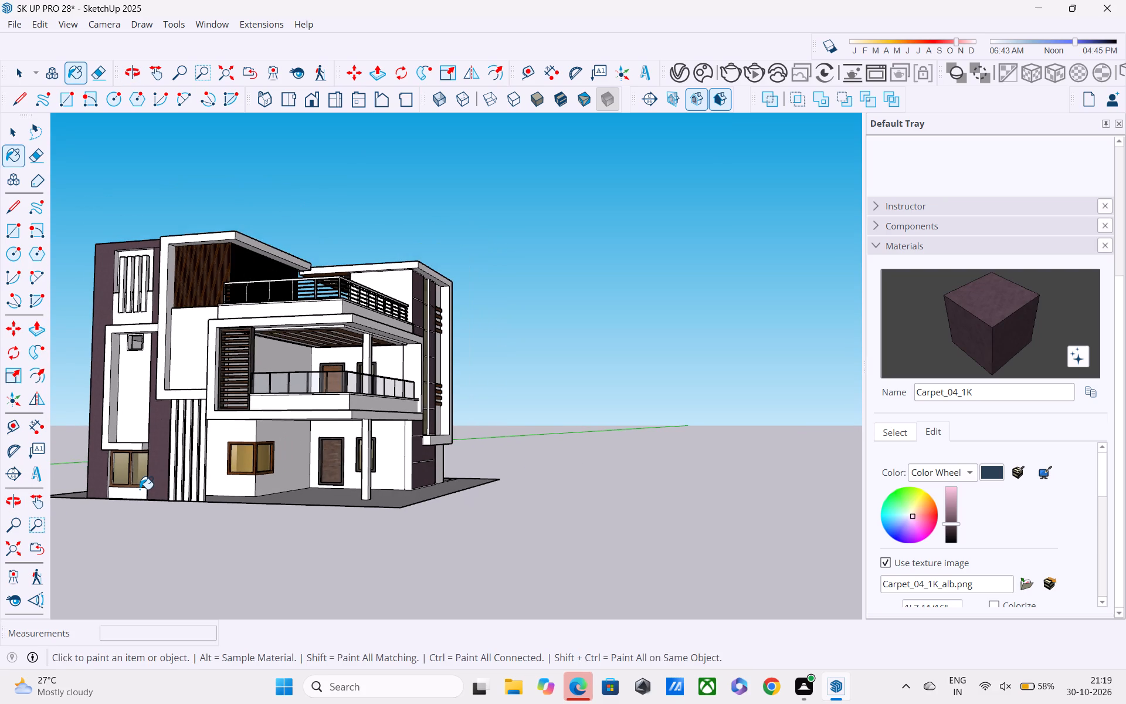
scroll(140, 489, "down", 1)
middle_click_drag(212, 509, 141, 474)
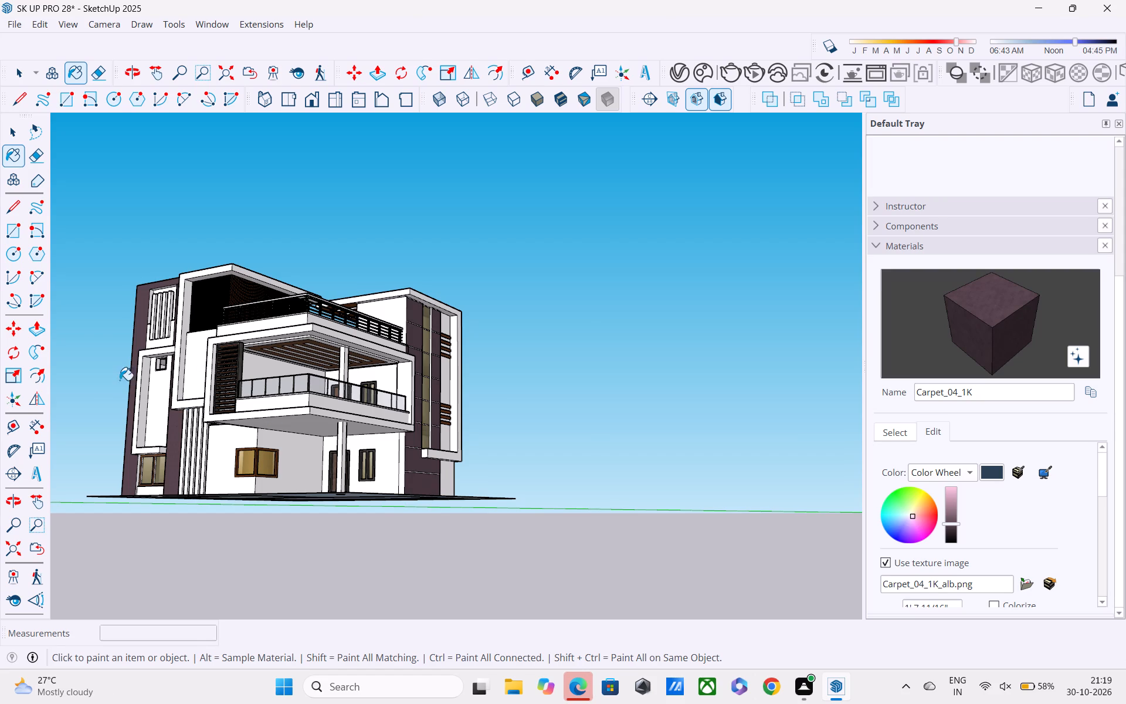
scroll(120, 380, "up", 6)
scroll(175, 329, "up", 2)
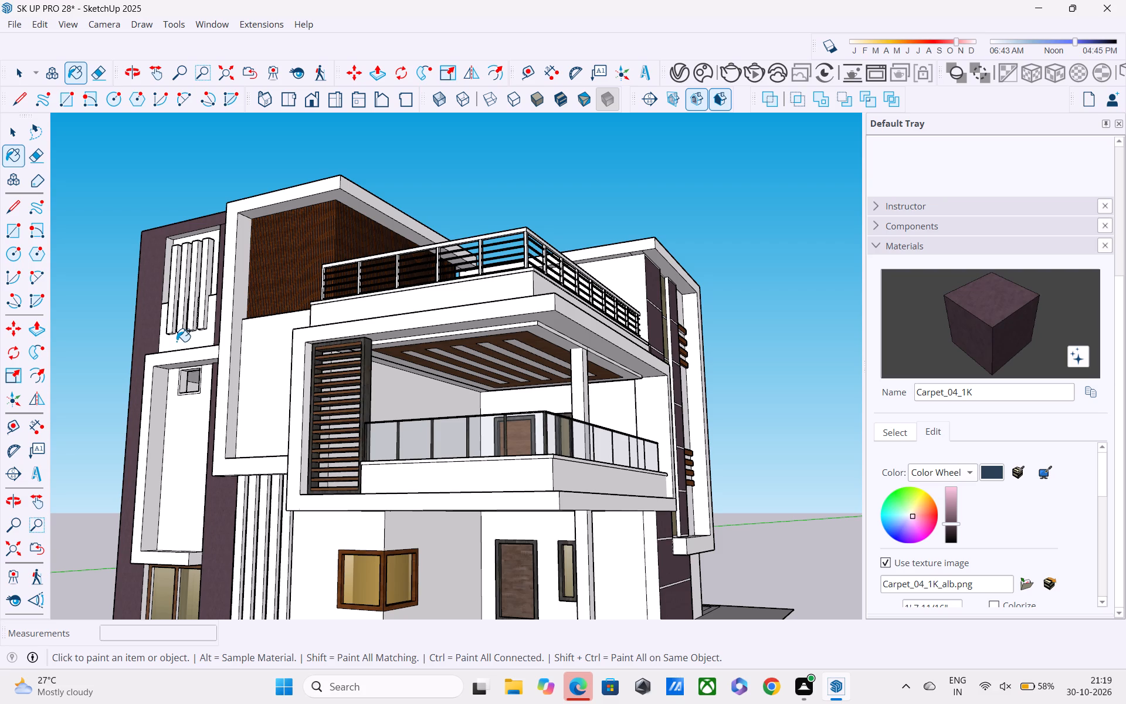
left_click(177, 341)
middle_click_drag(188, 329, 231, 363)
scroll(223, 333, "down", 3)
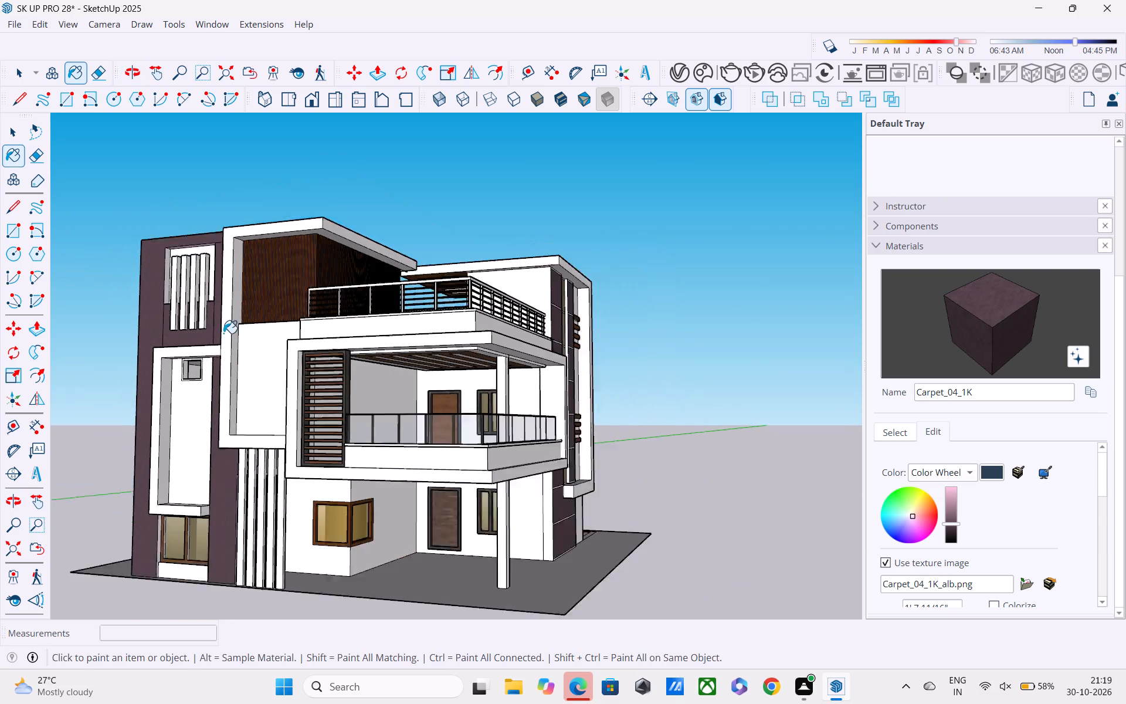
scroll(223, 333, "down", 2)
key("space")
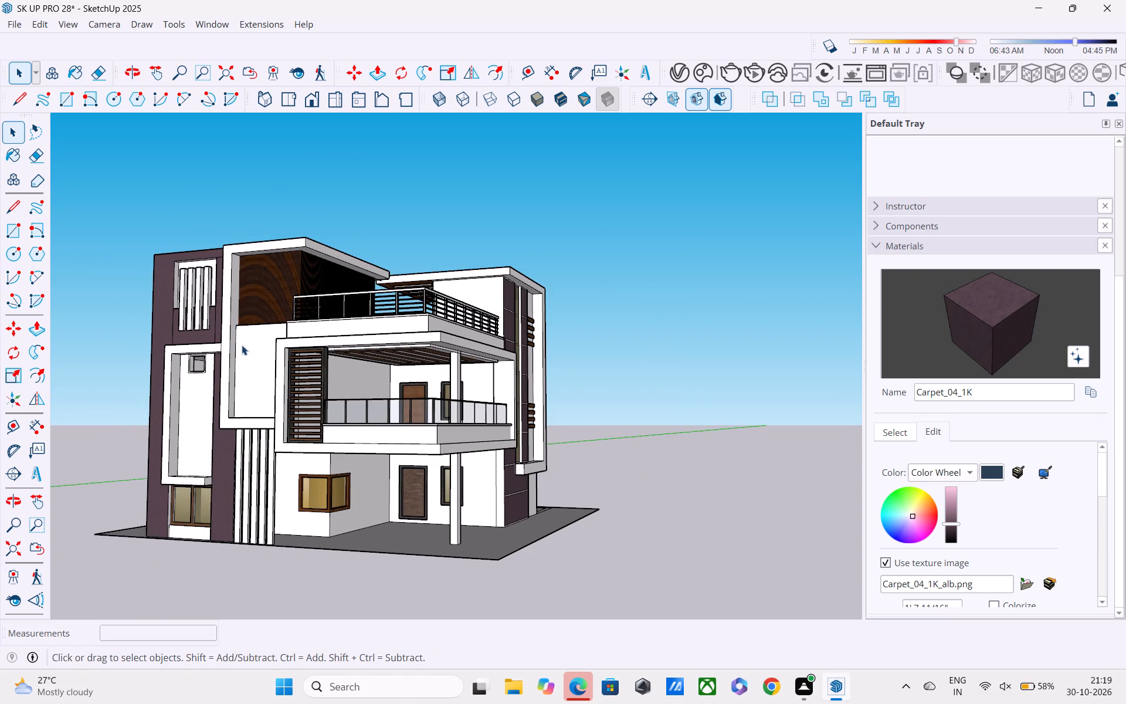
Examine the tall framed recess, the painted wall strips and the ground-floor front from several angles.
scroll(216, 351, "up", 4)
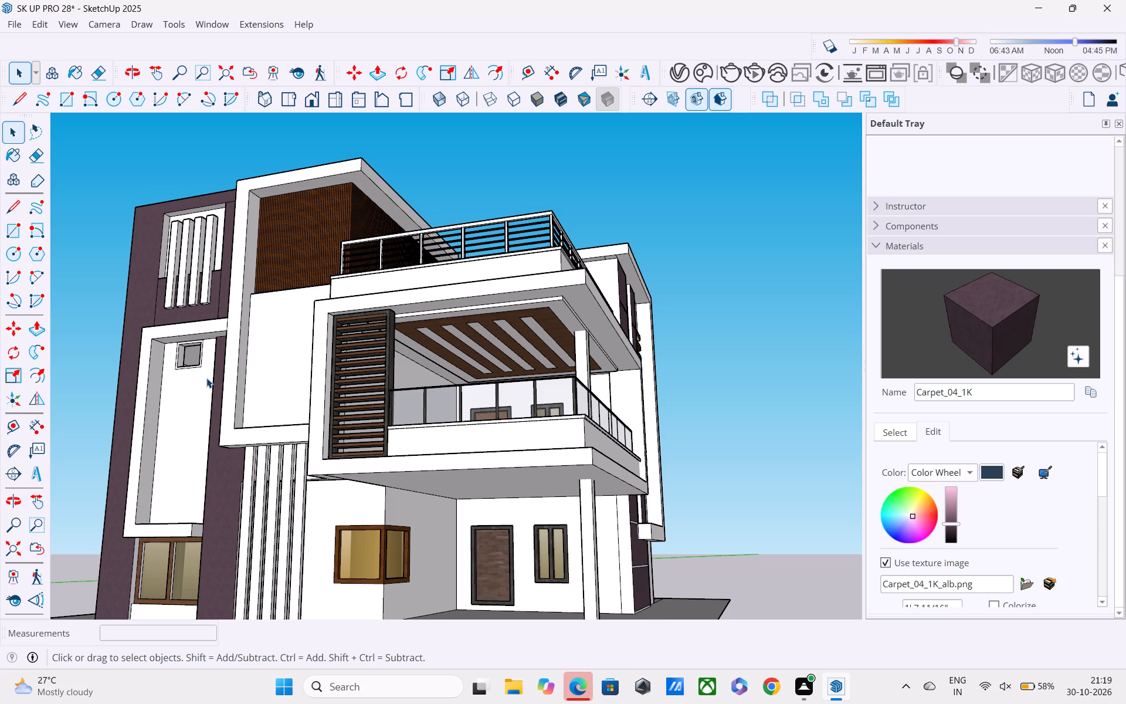
scroll(206, 378, "up", 1)
middle_click_drag(205, 340, 205, 263, "shift")
middle_click_drag(204, 310, 209, 199)
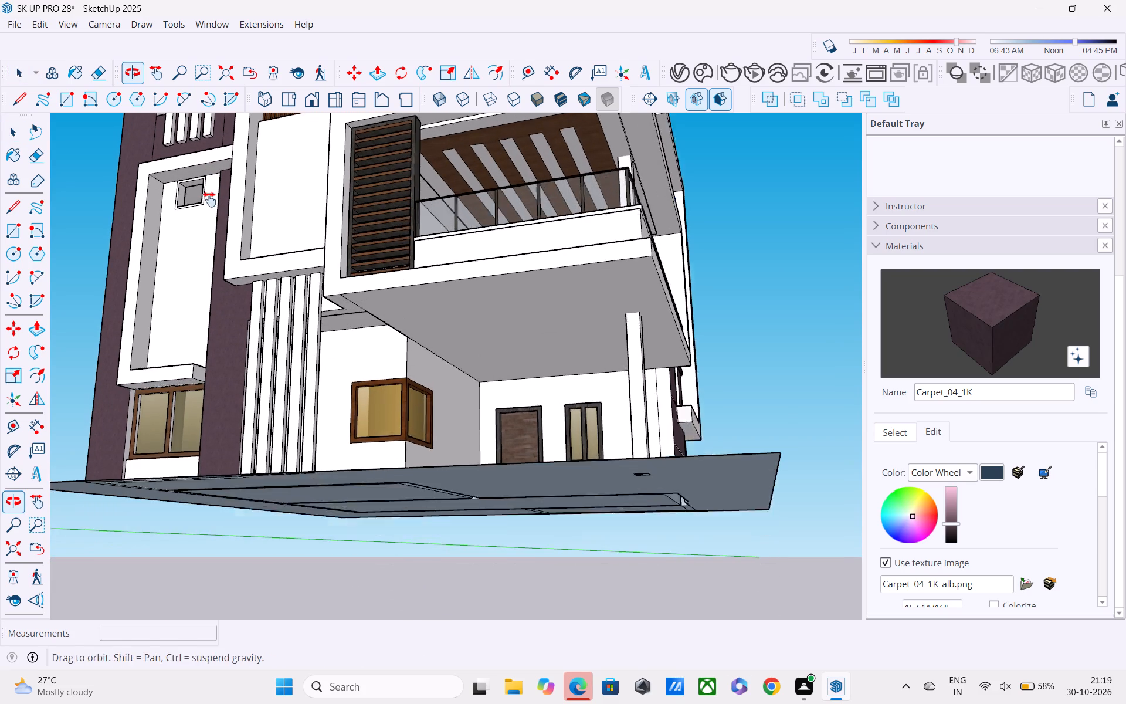
middle_click_drag(209, 199, 211, 194)
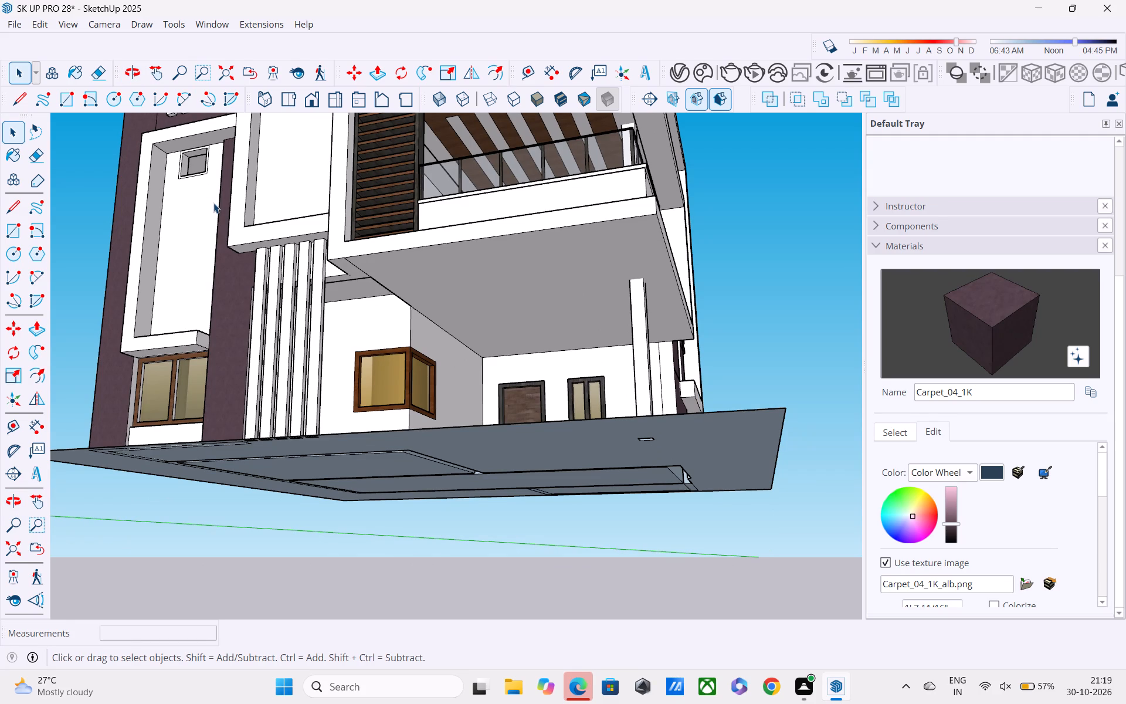
middle_click_drag(215, 202, 431, 339, "shift")
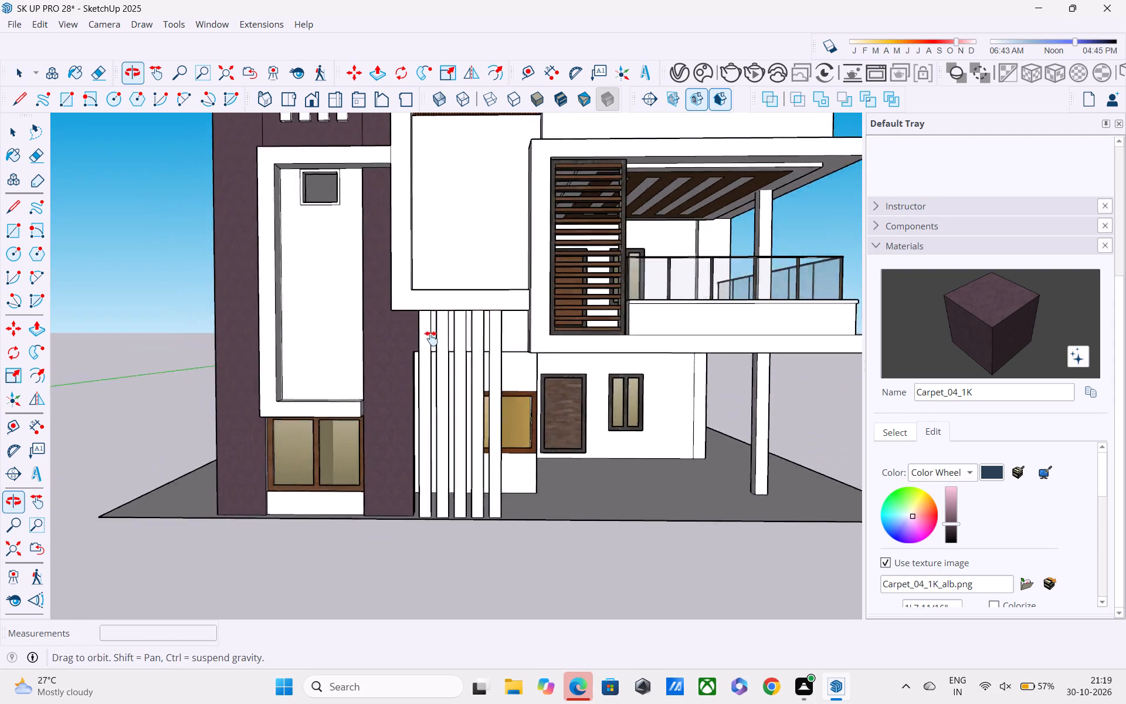
middle_click_drag(431, 339, 449, 361, "shift")
middle_click_drag(446, 362, 340, 192)
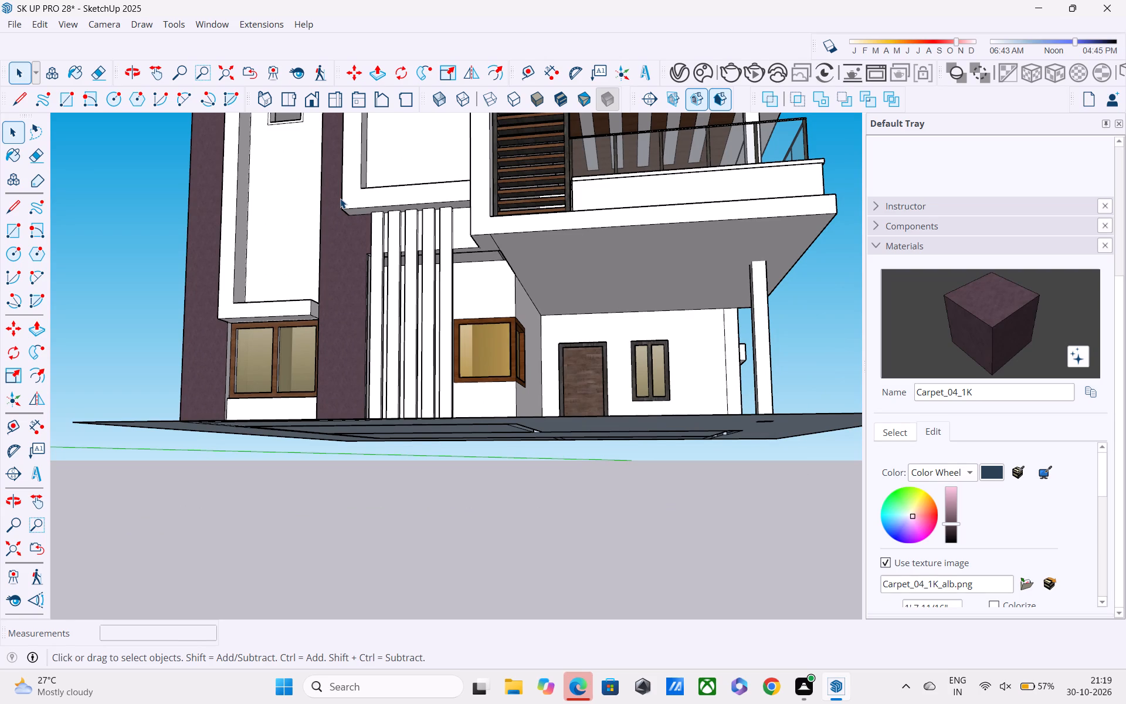
Copy the bottom edge of the tall recess's back wall 2" upward.
middle_click_drag(340, 198, 324, 392)
scroll(296, 422, "up", 4)
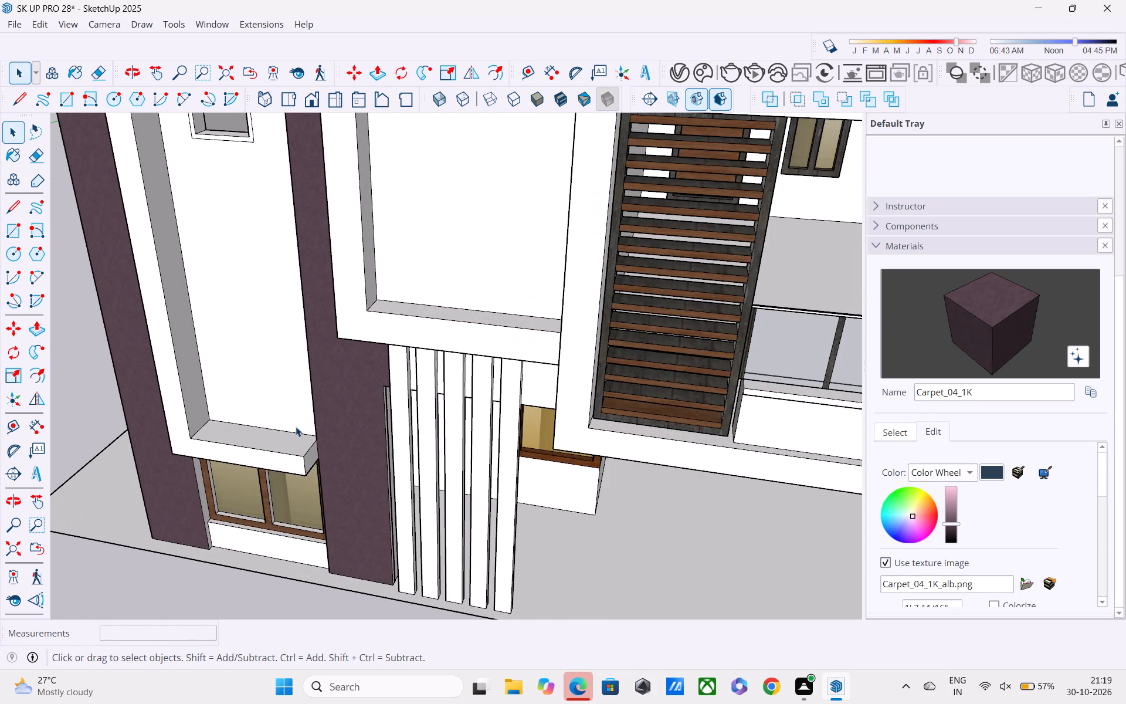
left_click(294, 430)
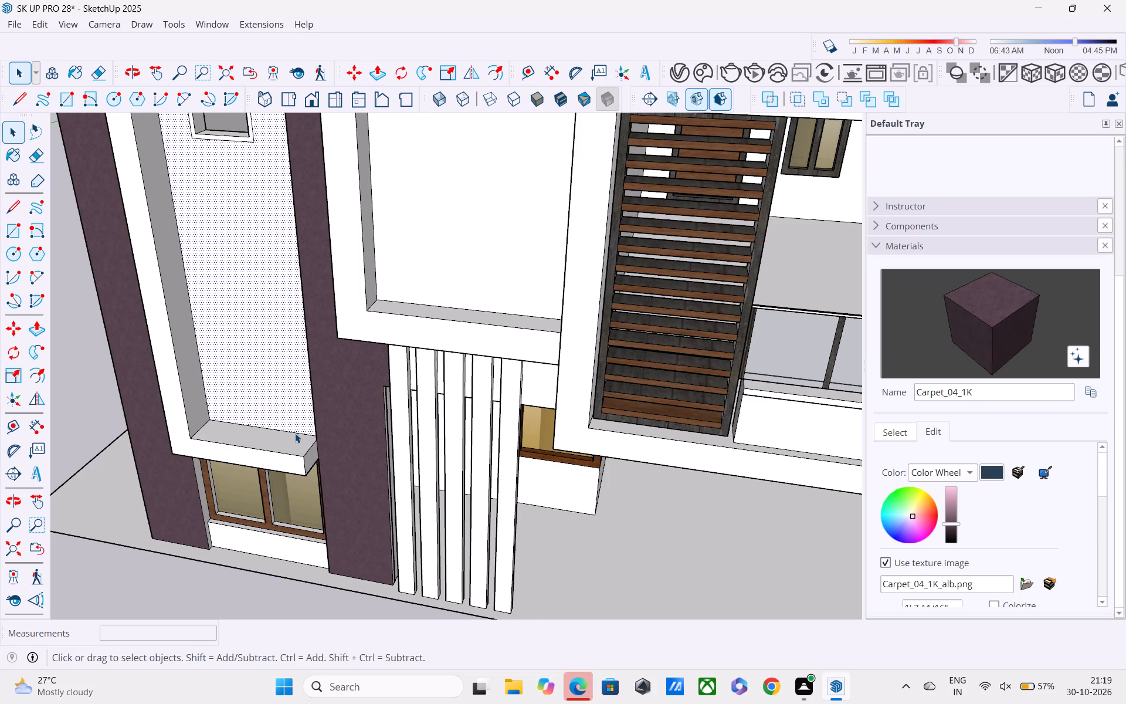
left_click(295, 433)
key("m")
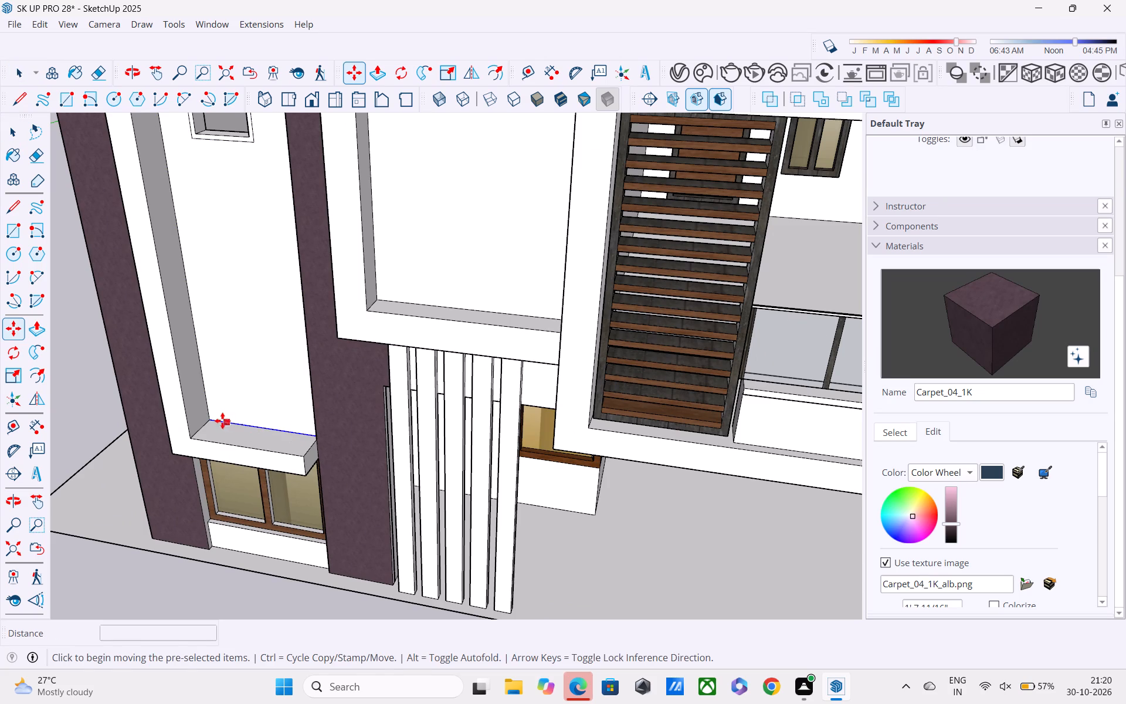
left_click(214, 419)
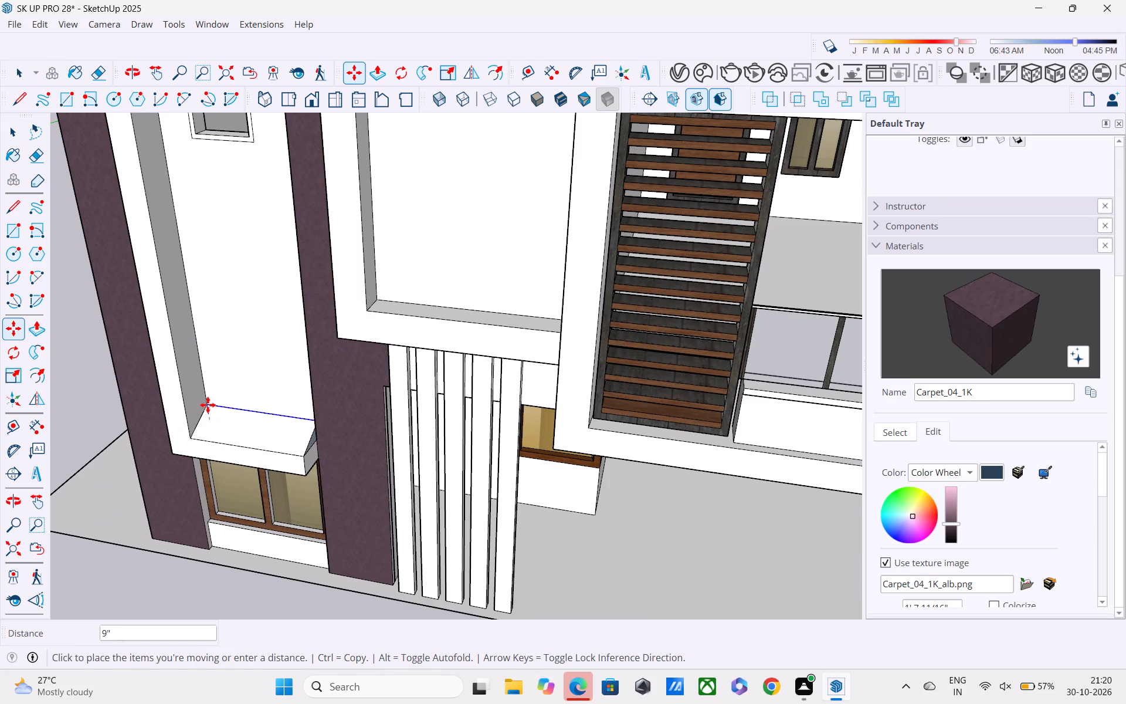
scroll(211, 408, "up", 5)
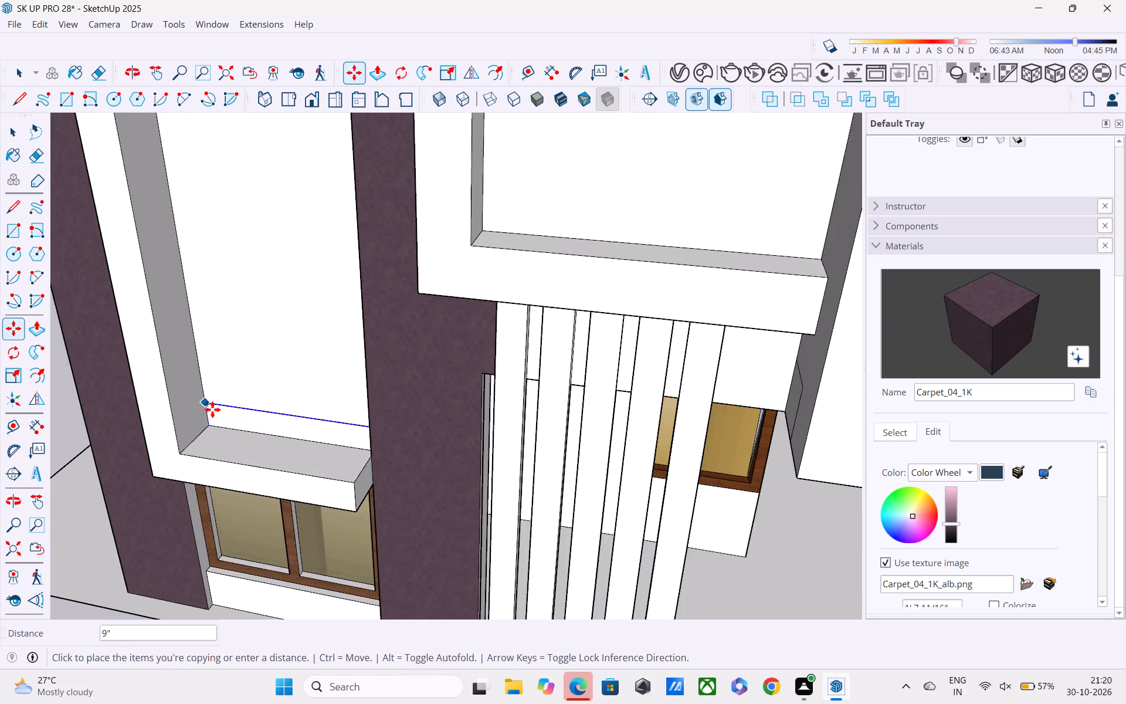
scroll(212, 409, "up", 5)
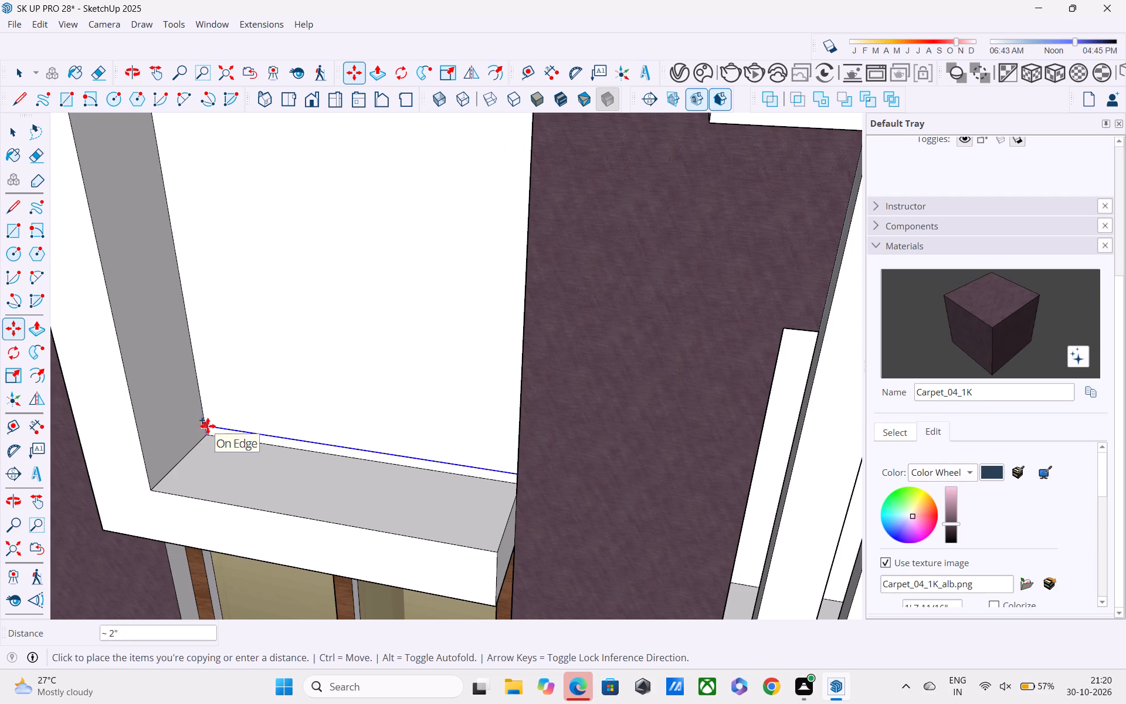
key("3")
key("BackSpace")
type("2\"")
key("Return")
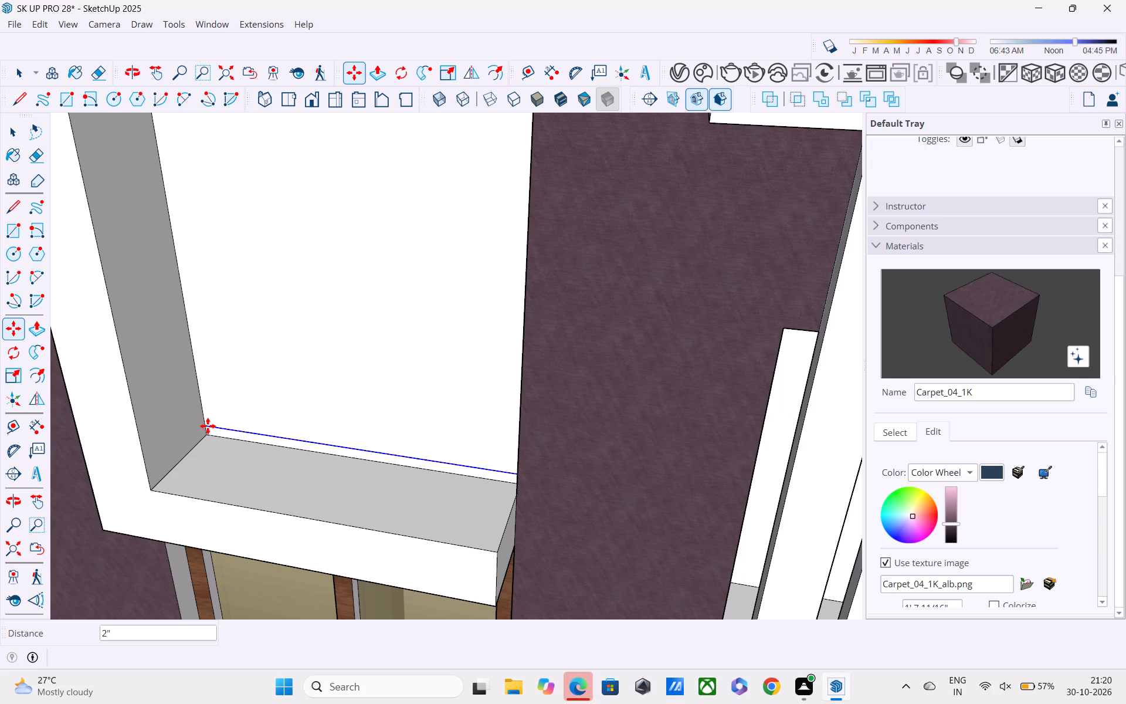
key("Return")
key("space")
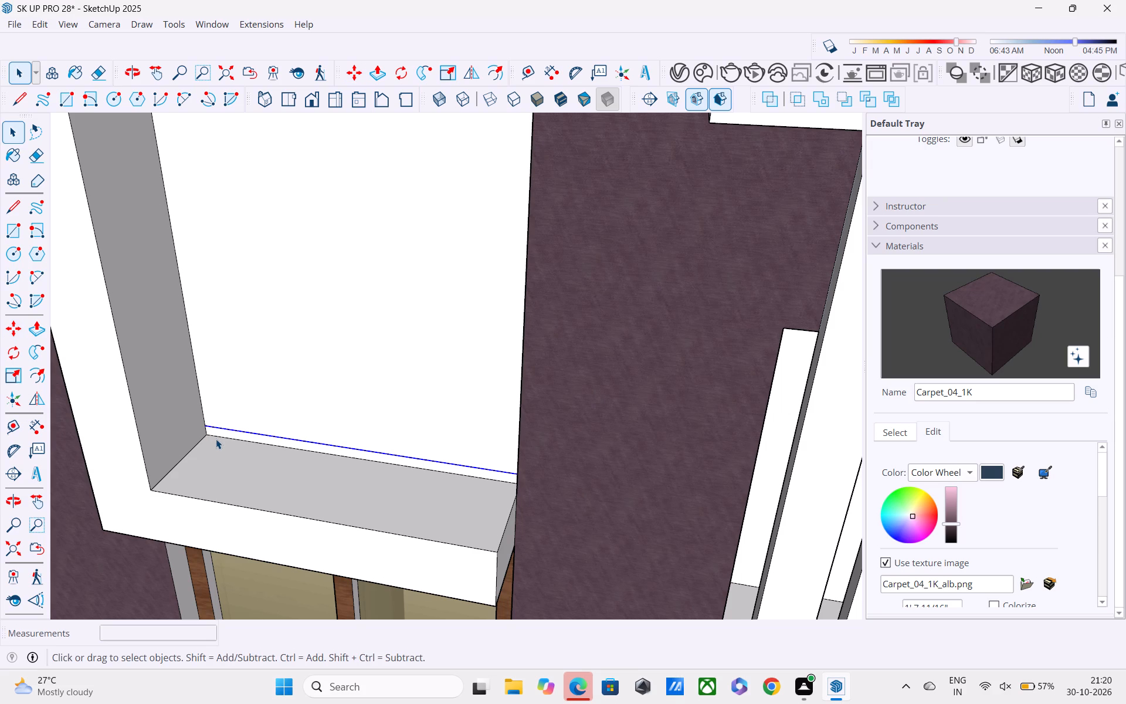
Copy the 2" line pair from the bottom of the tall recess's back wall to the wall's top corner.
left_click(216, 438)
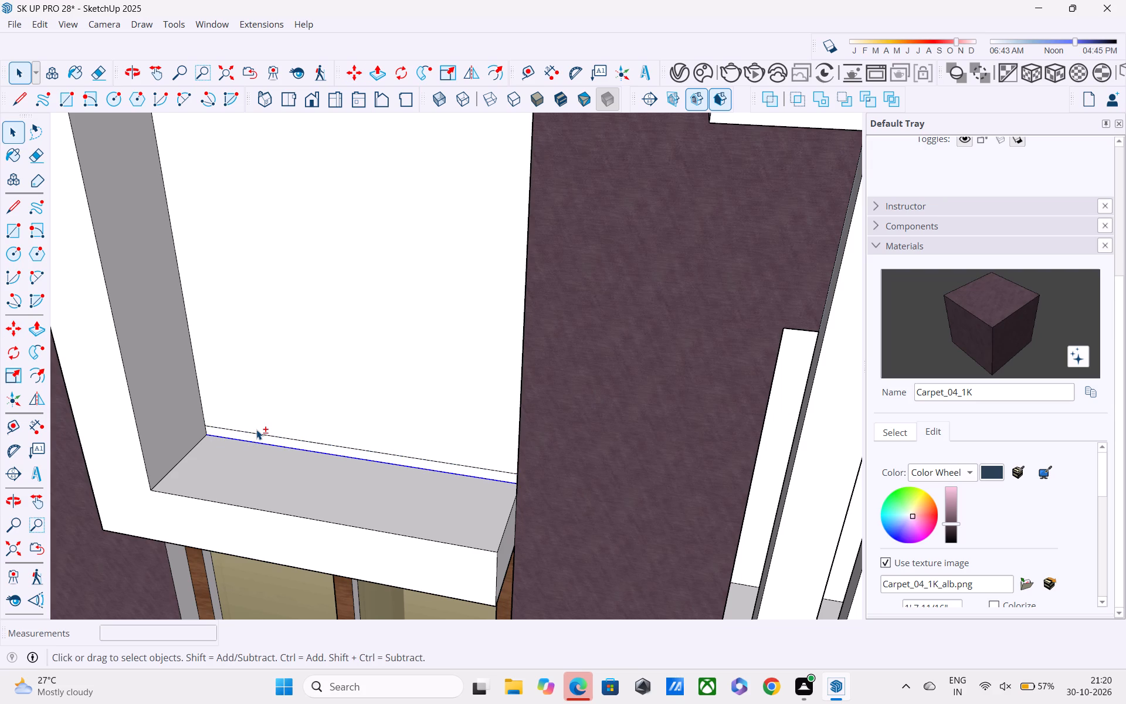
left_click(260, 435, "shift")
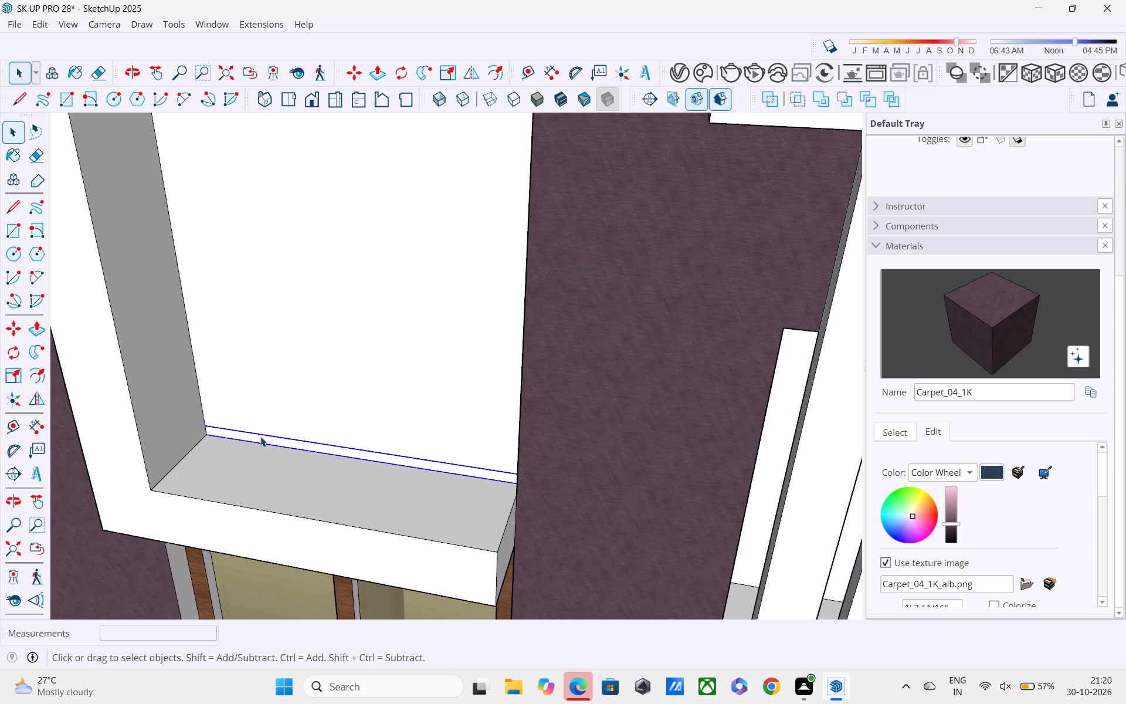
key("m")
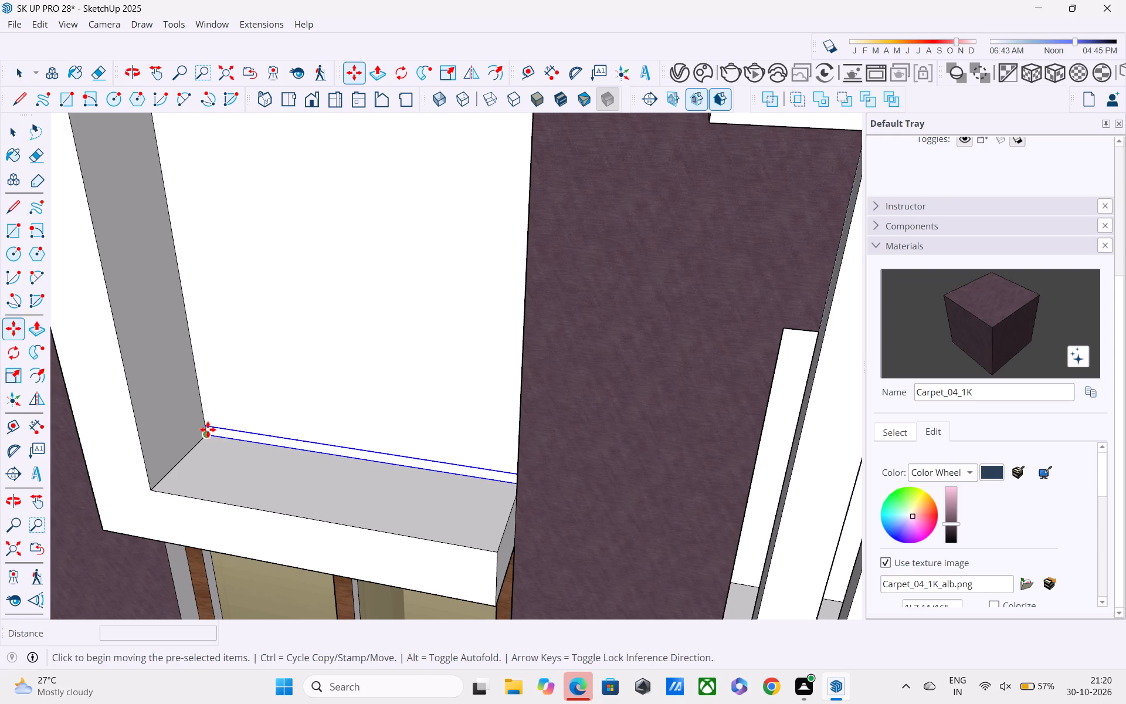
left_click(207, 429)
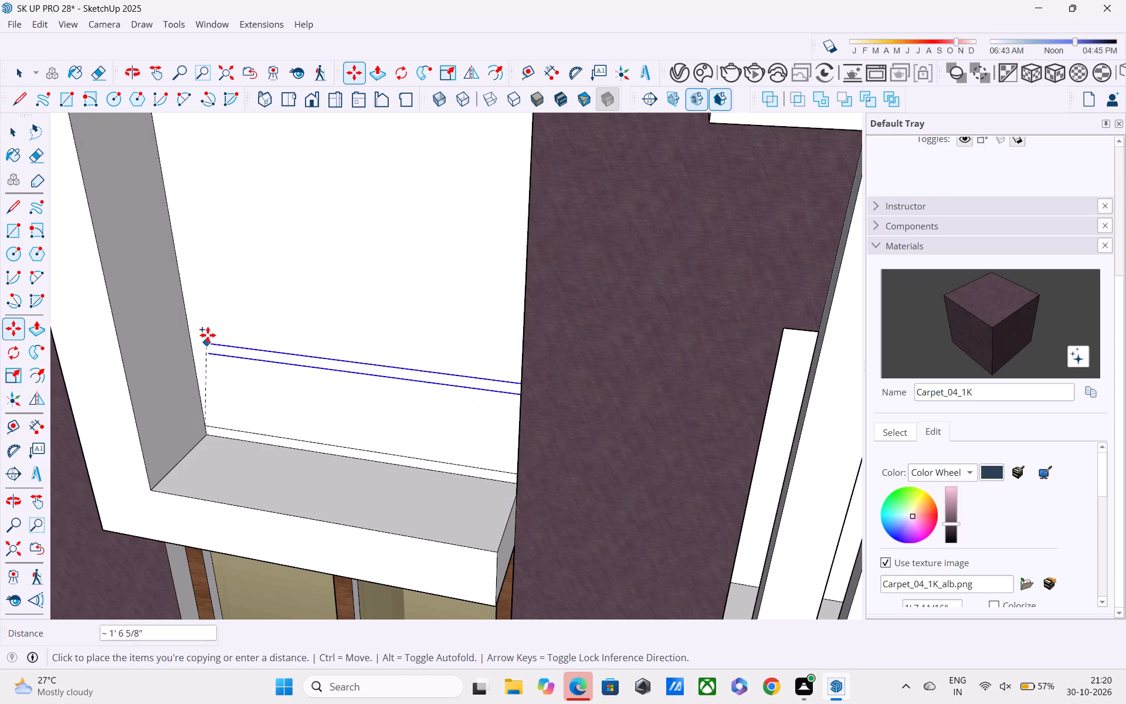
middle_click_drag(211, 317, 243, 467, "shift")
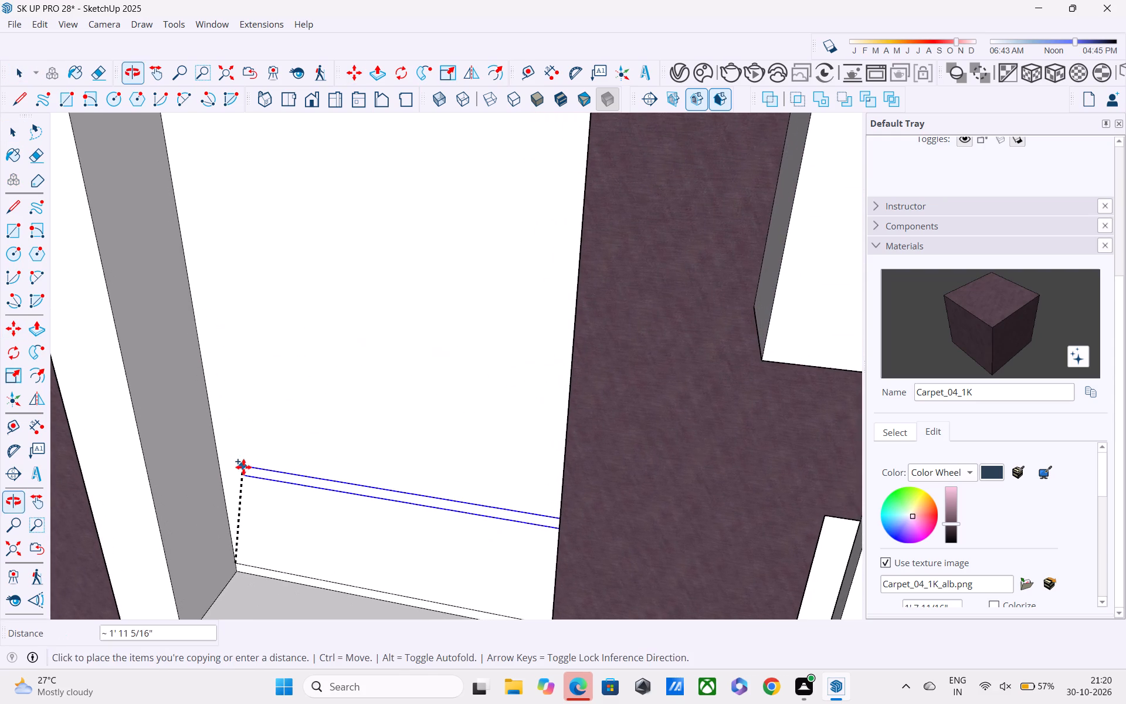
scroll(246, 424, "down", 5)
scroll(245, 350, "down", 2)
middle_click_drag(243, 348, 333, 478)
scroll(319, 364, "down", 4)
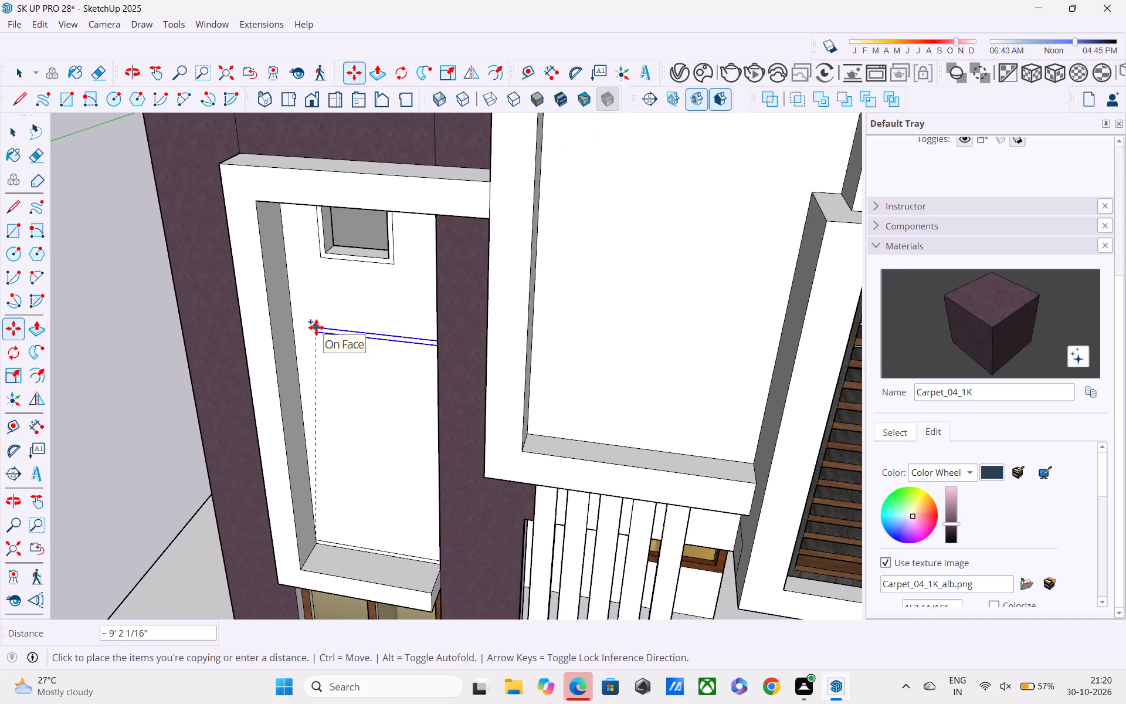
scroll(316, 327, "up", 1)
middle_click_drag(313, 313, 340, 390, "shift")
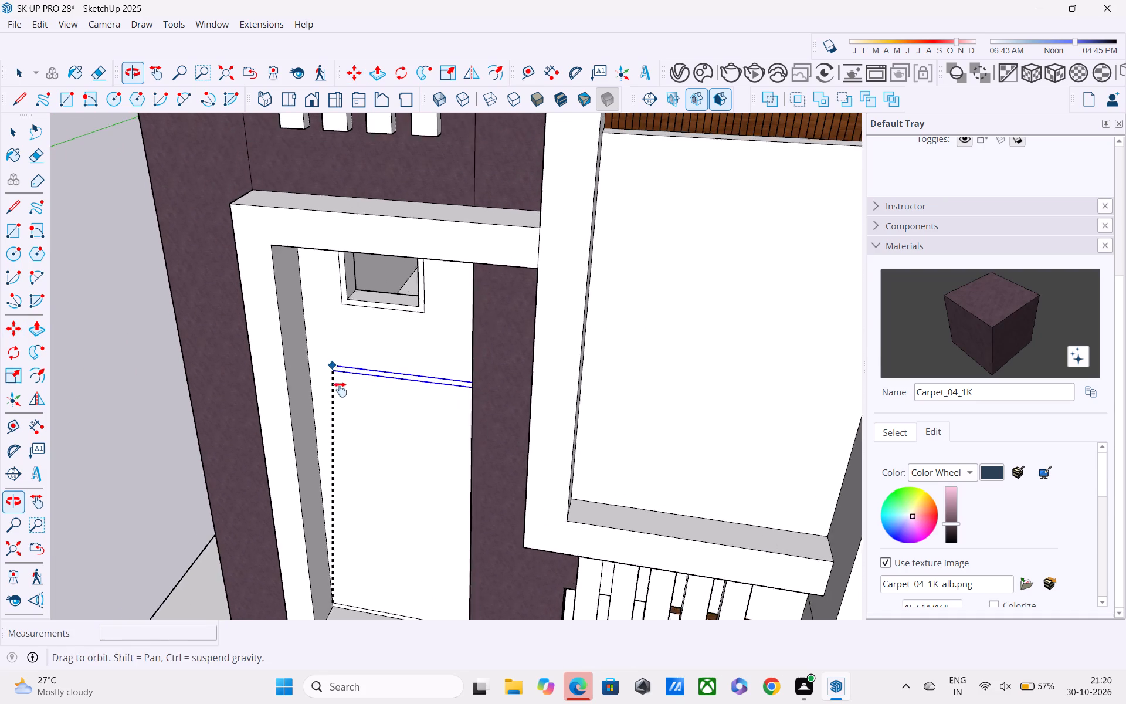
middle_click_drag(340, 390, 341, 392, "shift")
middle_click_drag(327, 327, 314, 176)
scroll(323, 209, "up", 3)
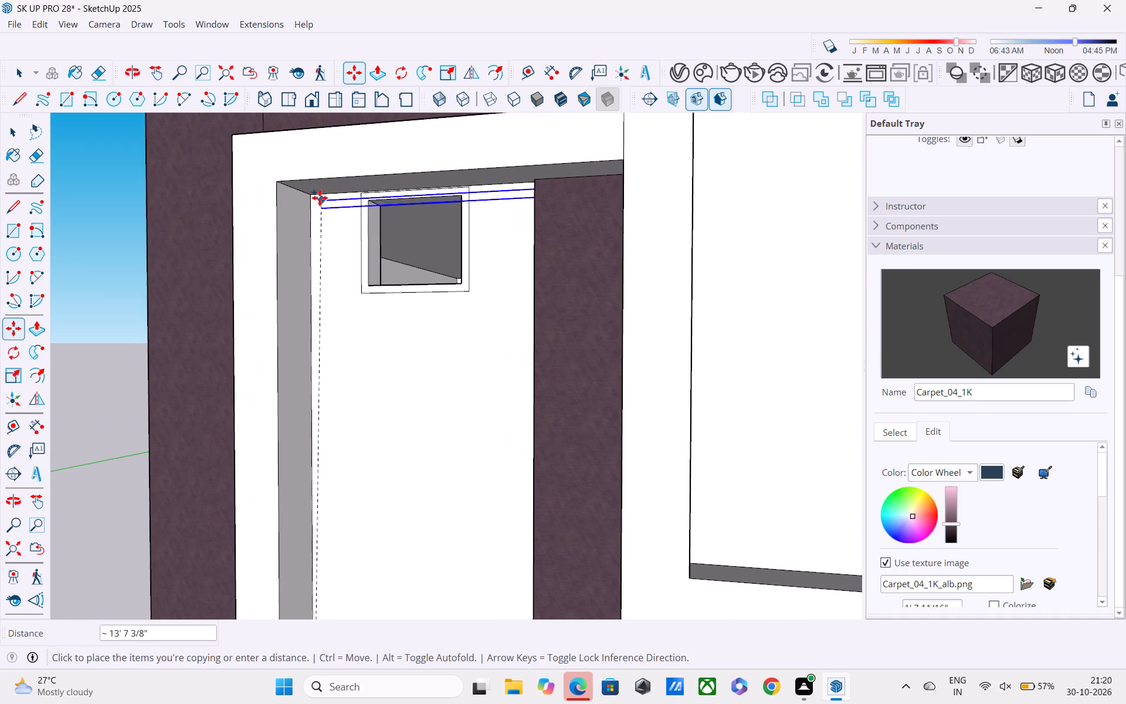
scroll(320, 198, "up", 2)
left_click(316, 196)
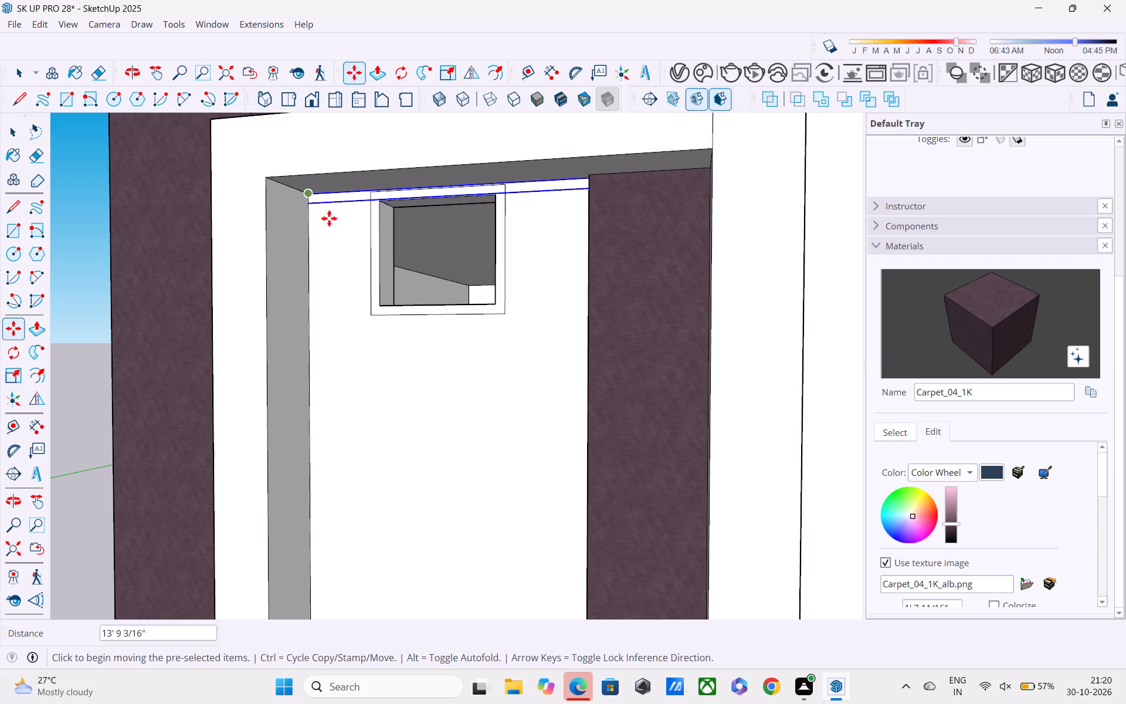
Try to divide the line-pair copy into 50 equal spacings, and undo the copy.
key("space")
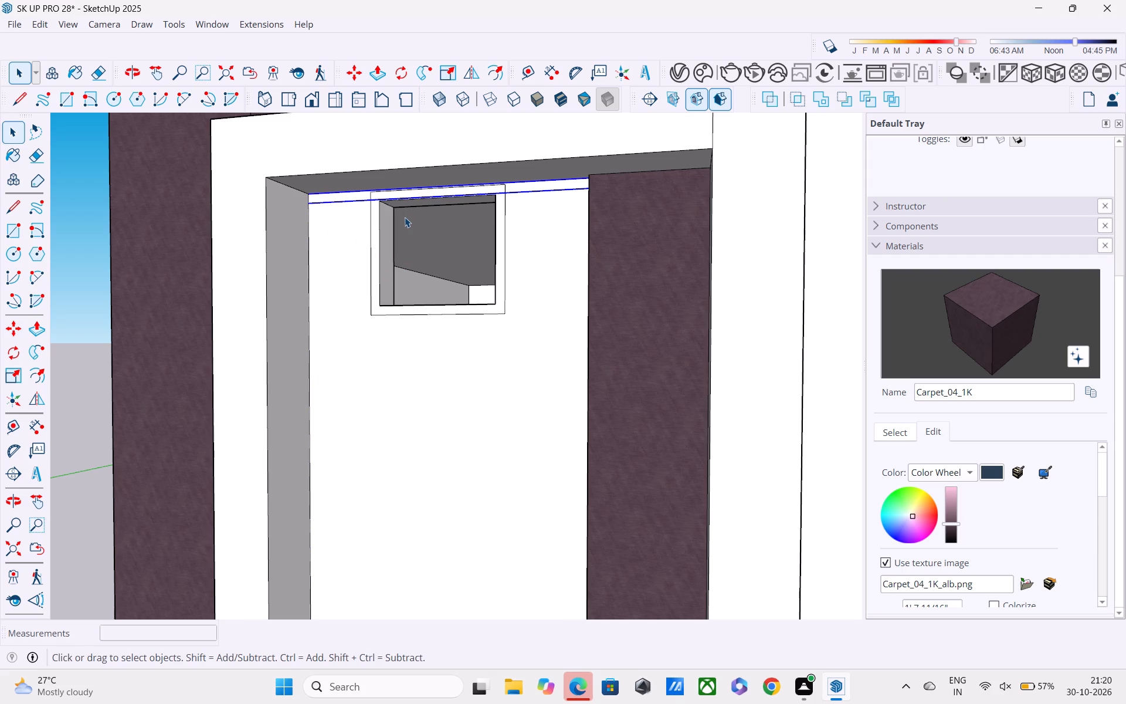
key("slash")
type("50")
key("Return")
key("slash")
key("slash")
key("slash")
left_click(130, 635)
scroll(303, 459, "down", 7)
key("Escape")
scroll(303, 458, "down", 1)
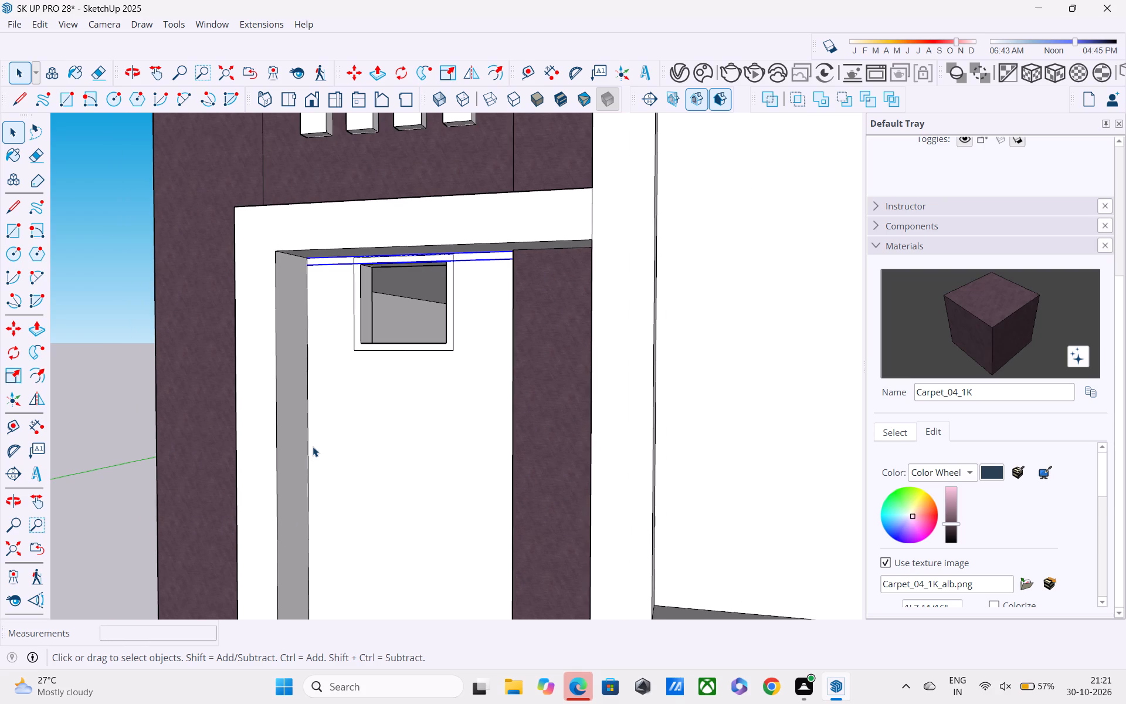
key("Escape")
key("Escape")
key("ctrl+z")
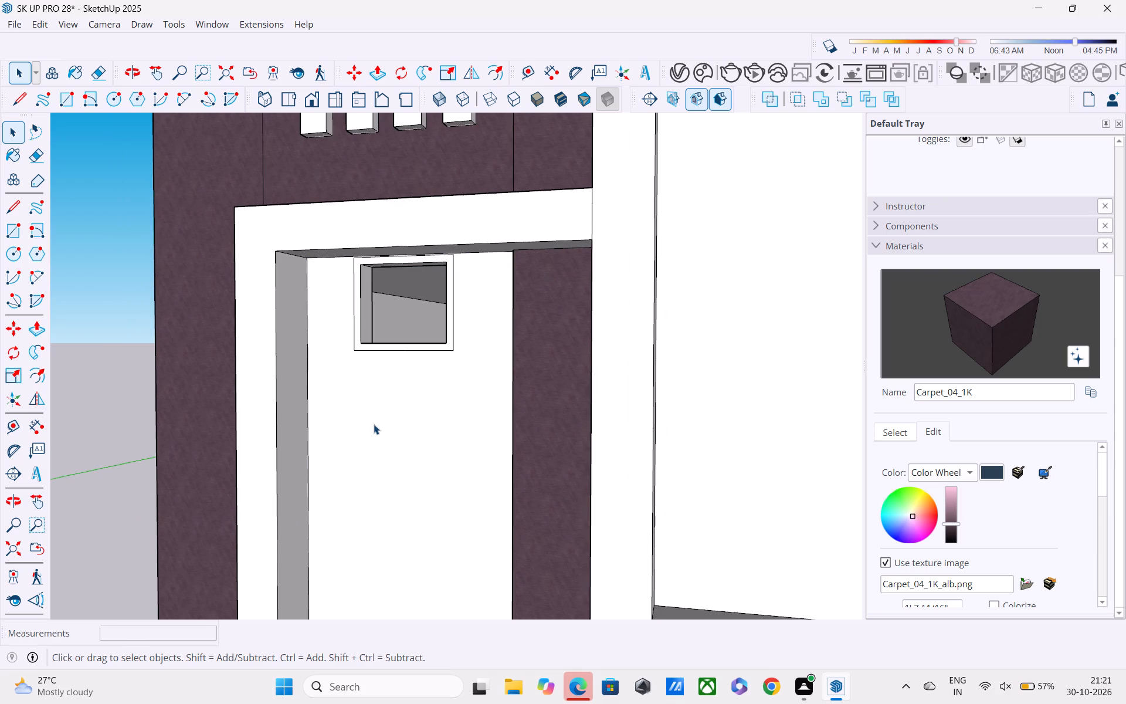
Copy the 2" line pair at the base of the tall recess's back wall up to the wall's top corner.
scroll(374, 424, "down", 3)
middle_click_drag(474, 395, 403, 163)
scroll(402, 422, "up", 2)
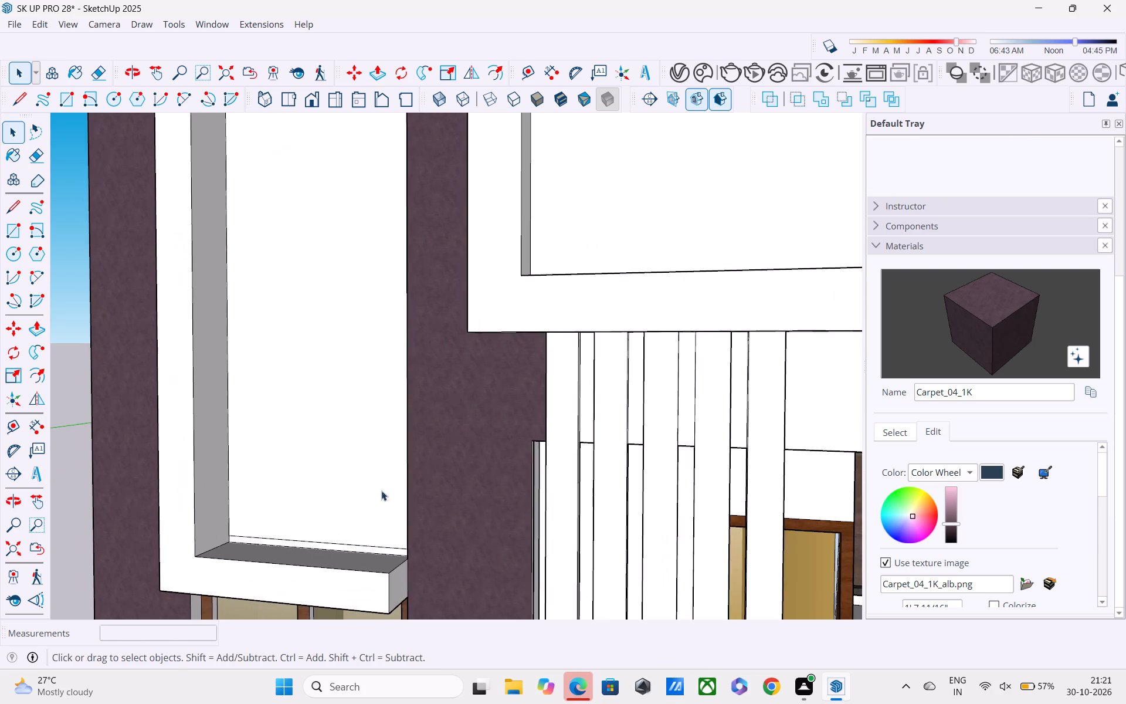
scroll(375, 524, "up", 3)
middle_click_drag(361, 500, 352, 456, "shift")
scroll(352, 501, "up", 3)
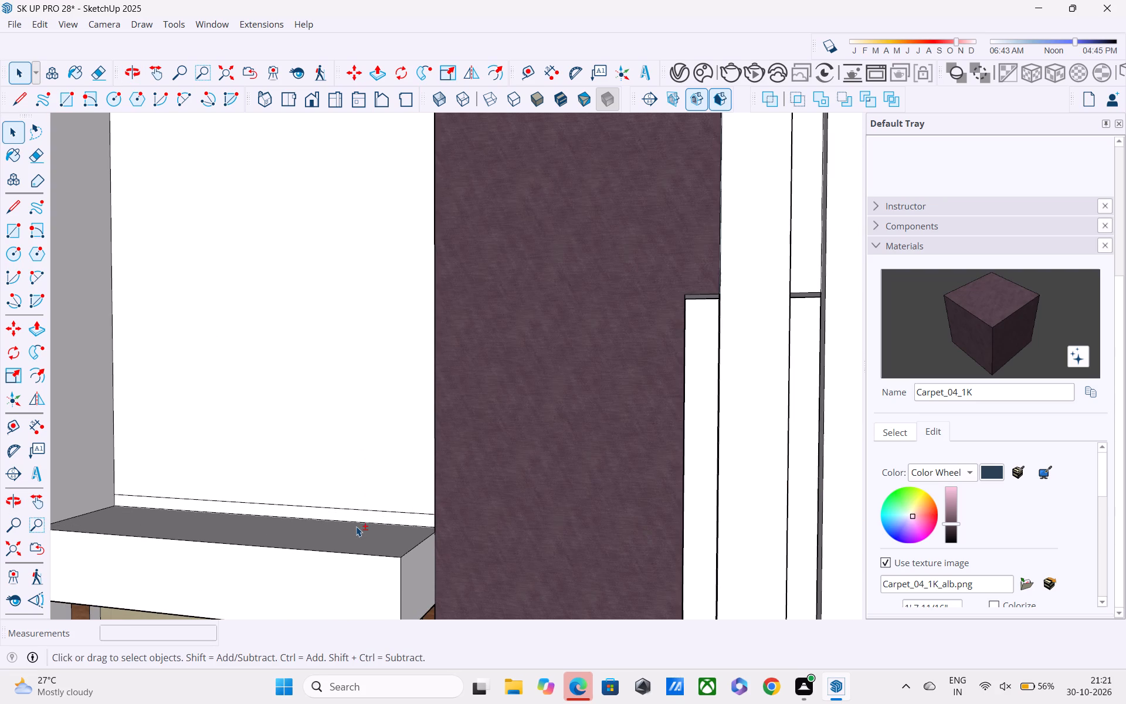
left_click(356, 521, "shift")
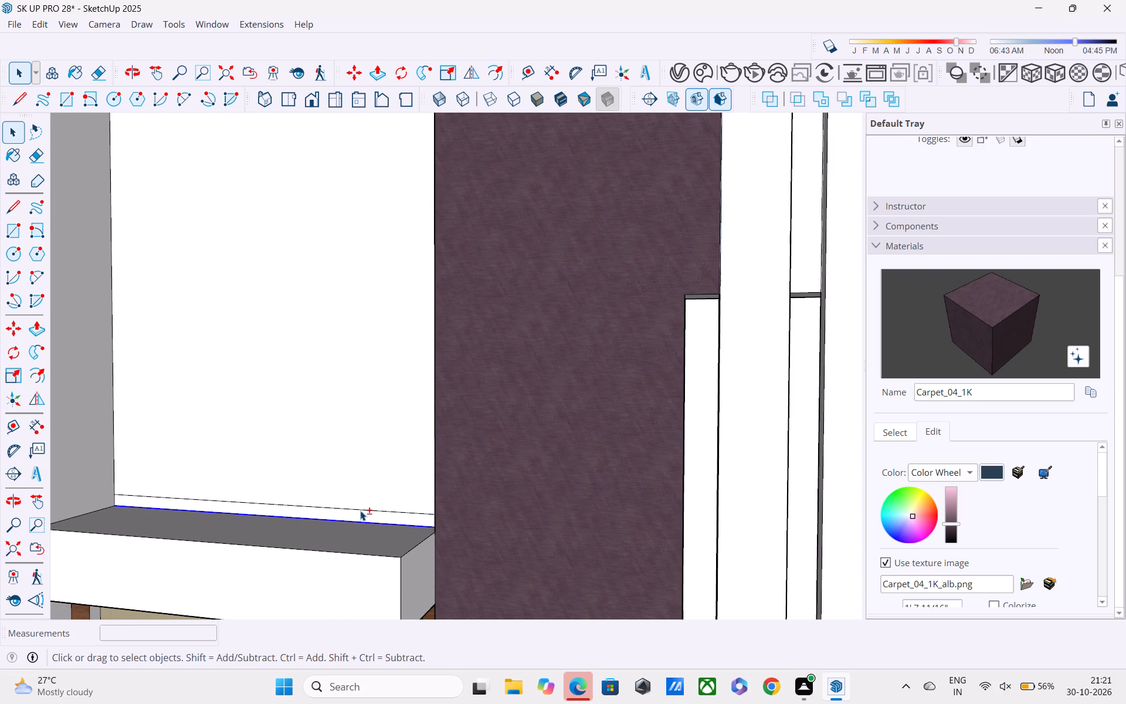
left_click(360, 509, "shift")
key("m")
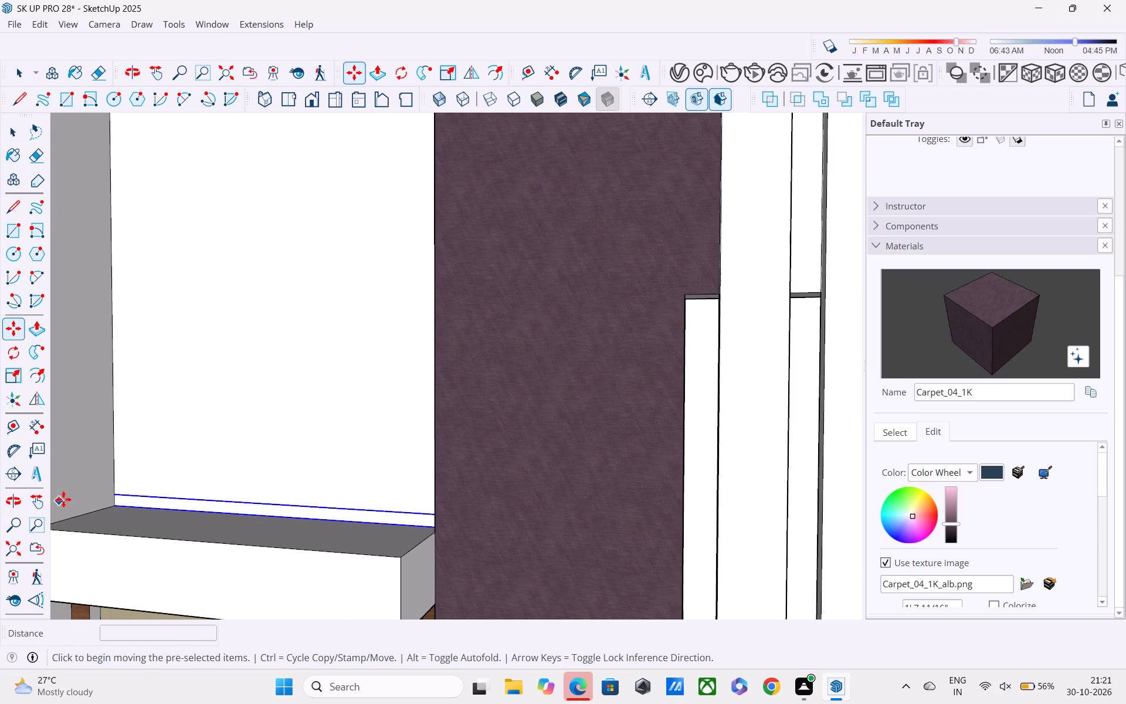
left_click(114, 490)
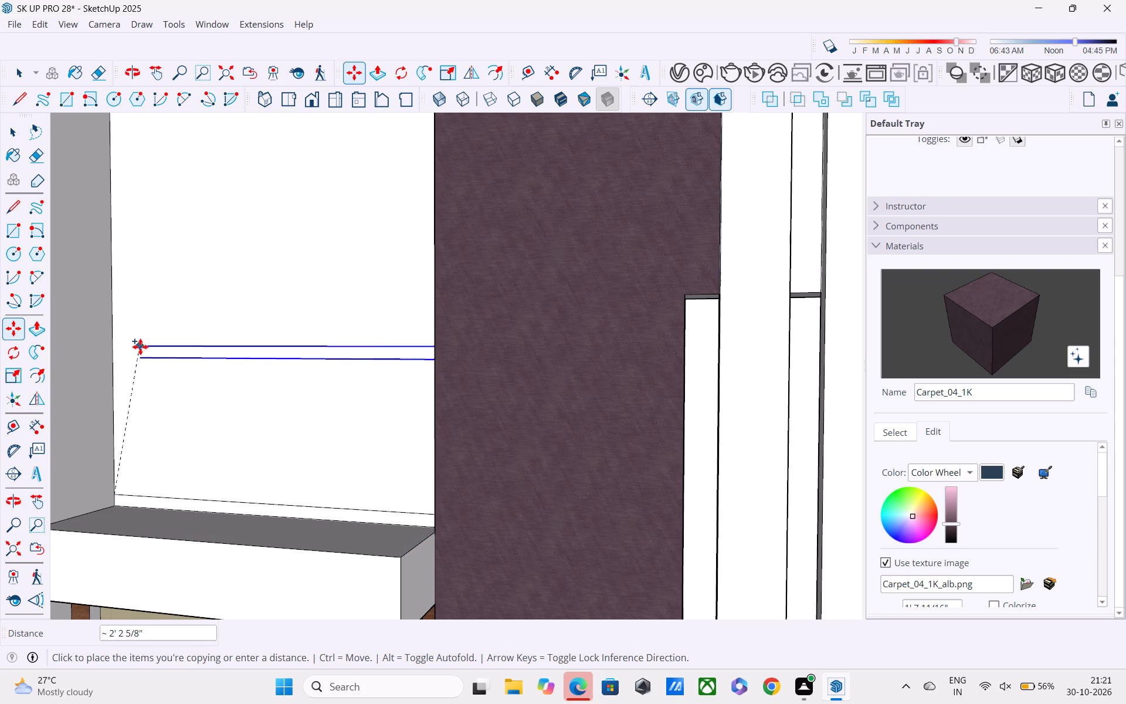
middle_click_drag(142, 346, 293, 561, "shift")
middle_click_drag(266, 218, 331, 467)
middle_click_drag(335, 264, 375, 533)
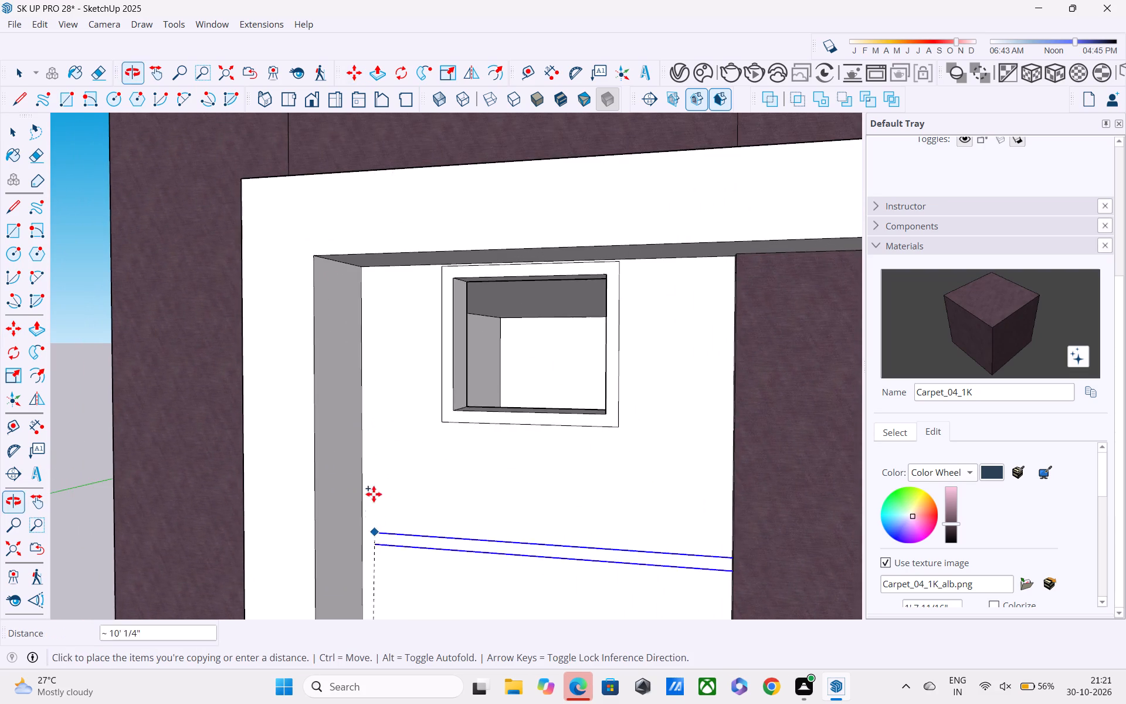
scroll(368, 330, "up", 1)
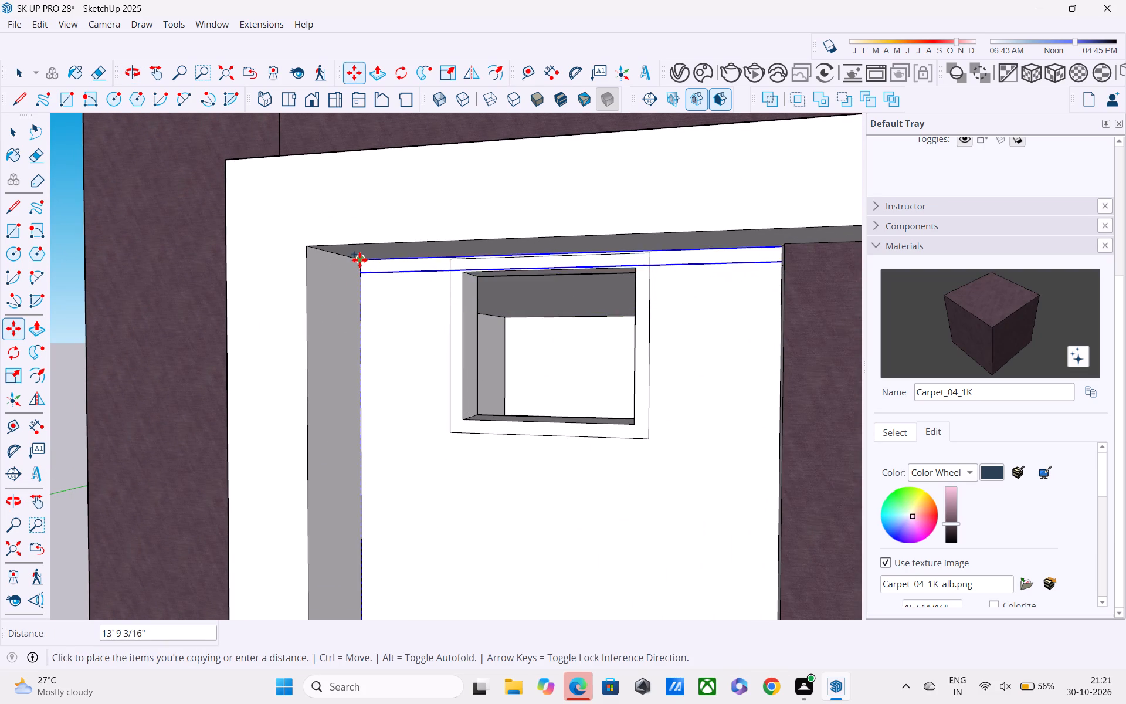
scroll(360, 259, "up", 4)
scroll(364, 260, "down", 1)
scroll(364, 260, "up", 2)
left_click(364, 260)
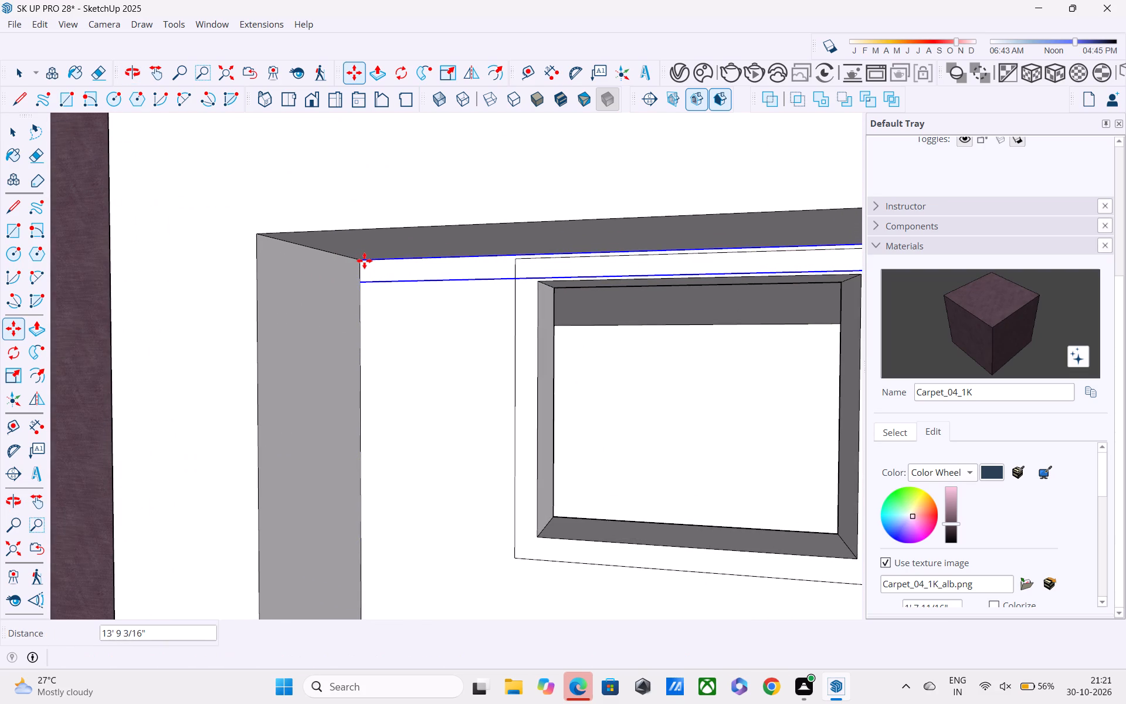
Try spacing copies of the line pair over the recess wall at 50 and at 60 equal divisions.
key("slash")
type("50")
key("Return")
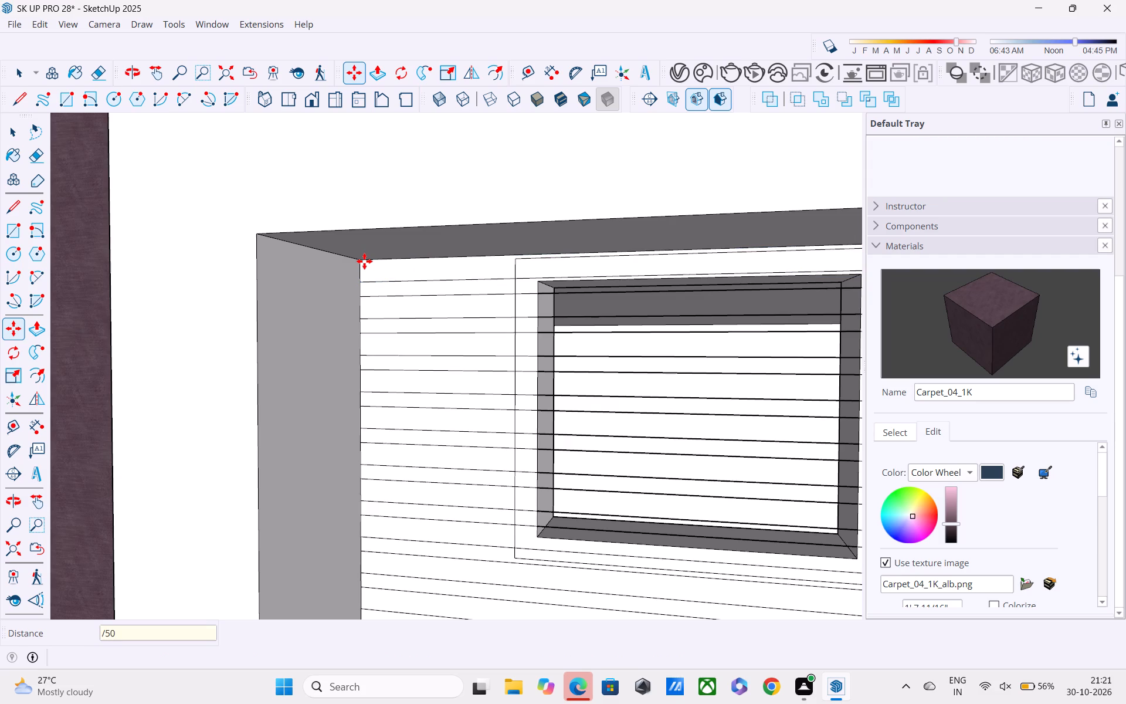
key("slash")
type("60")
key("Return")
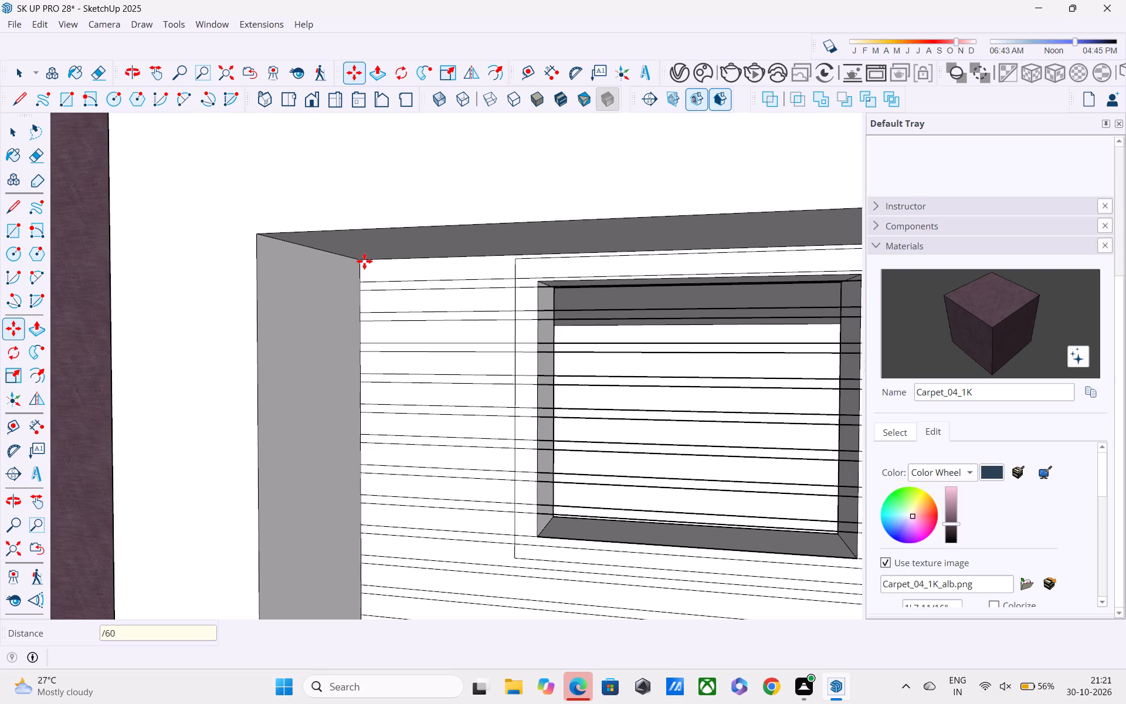
Divide the line-pair copy into 100 equal spacings over the full height of the recess's back wall.
key("slash")
type("100")
key("Return")
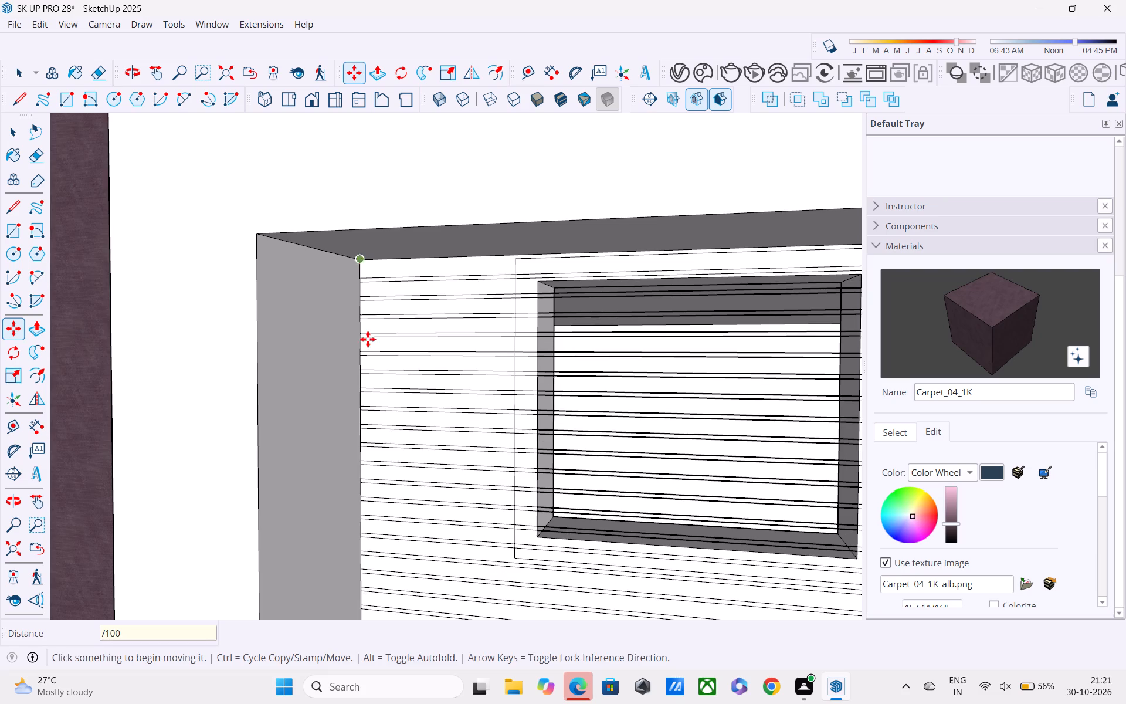
scroll(368, 339, "down", 4)
scroll(458, 486, "down", 5)
scroll(501, 494, "up", 1)
scroll(502, 494, "down", 4)
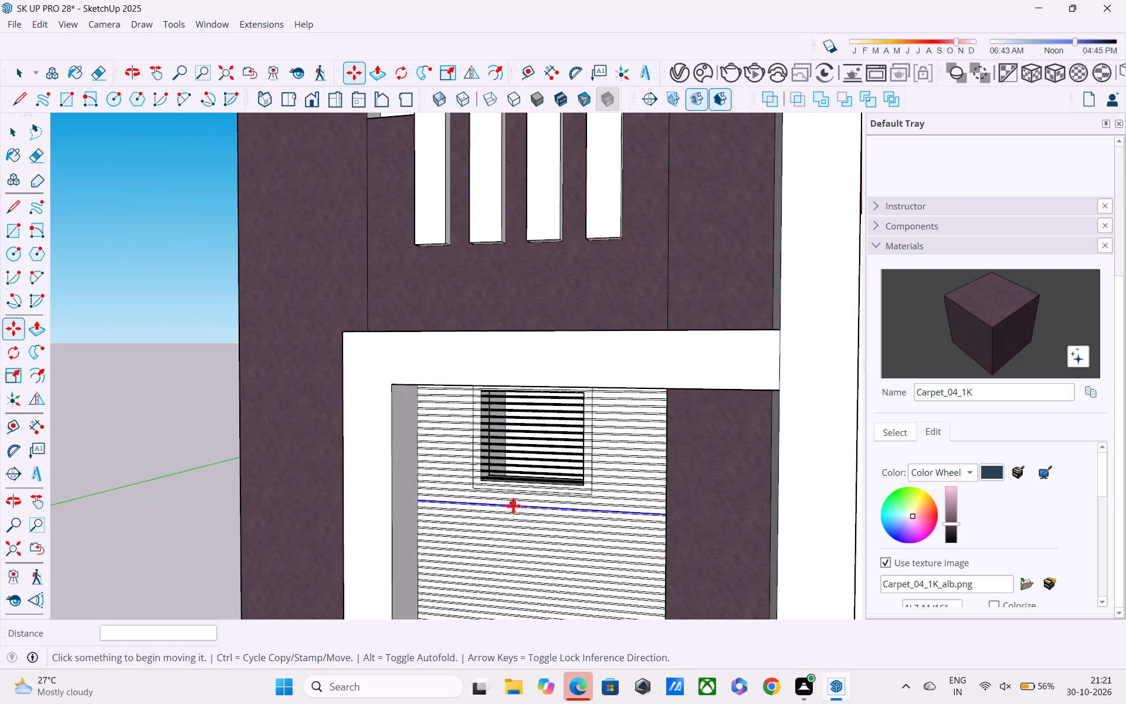
Erase the groove lines that cross the small window opening at the top of the tall recess.
key("space")
scroll(509, 451, "up", 2)
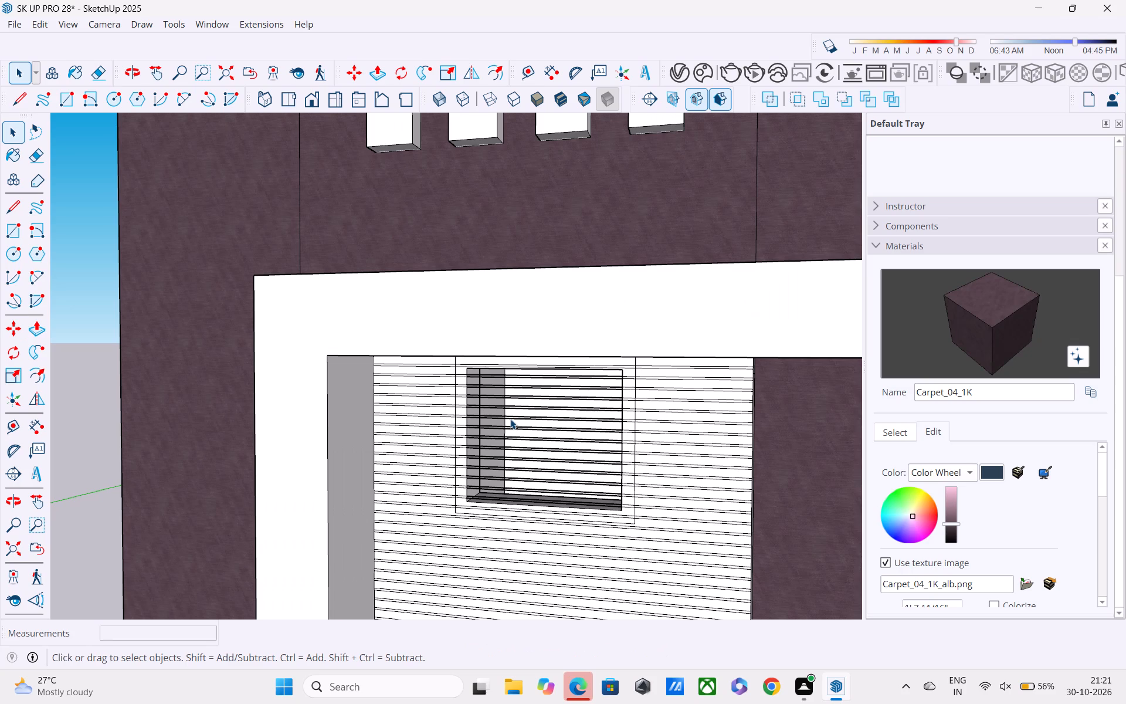
key("e")
scroll(510, 385, "up", 3)
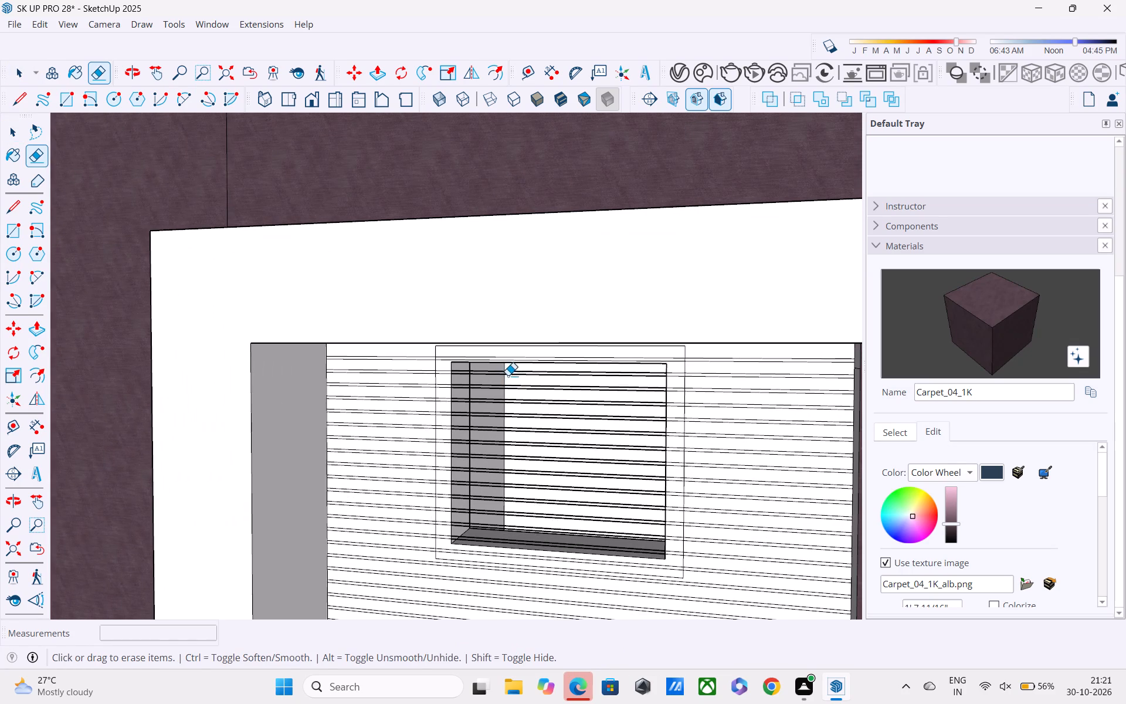
left_click_drag(508, 375, 524, 543)
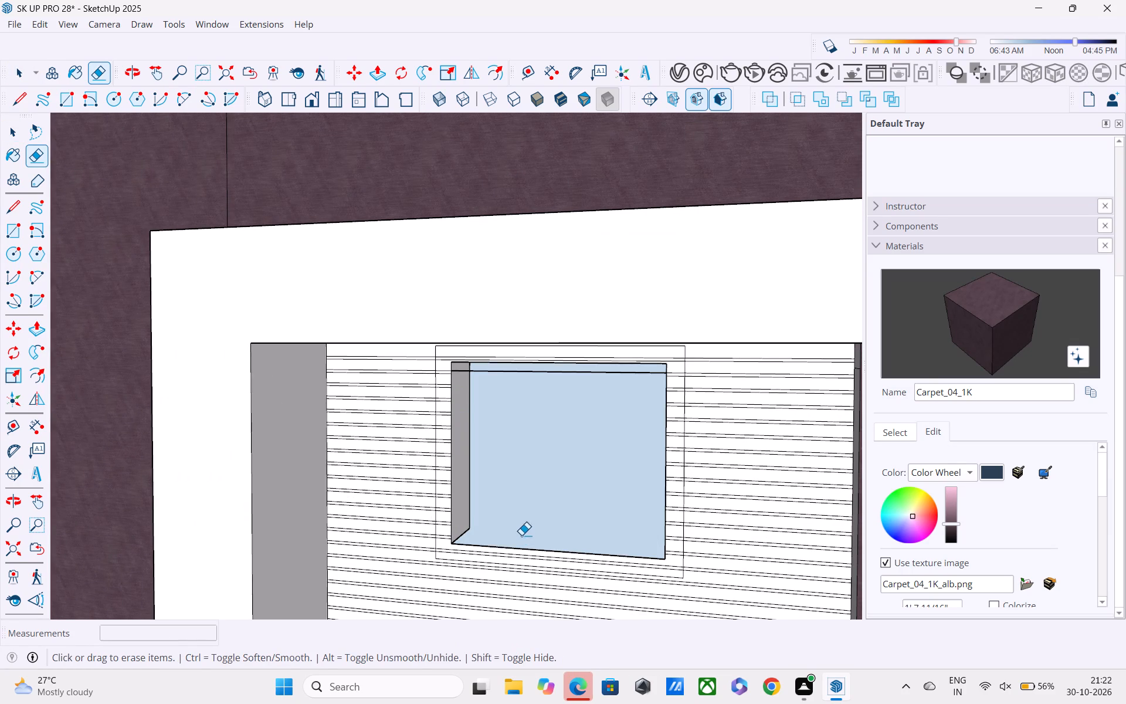
left_click(520, 370)
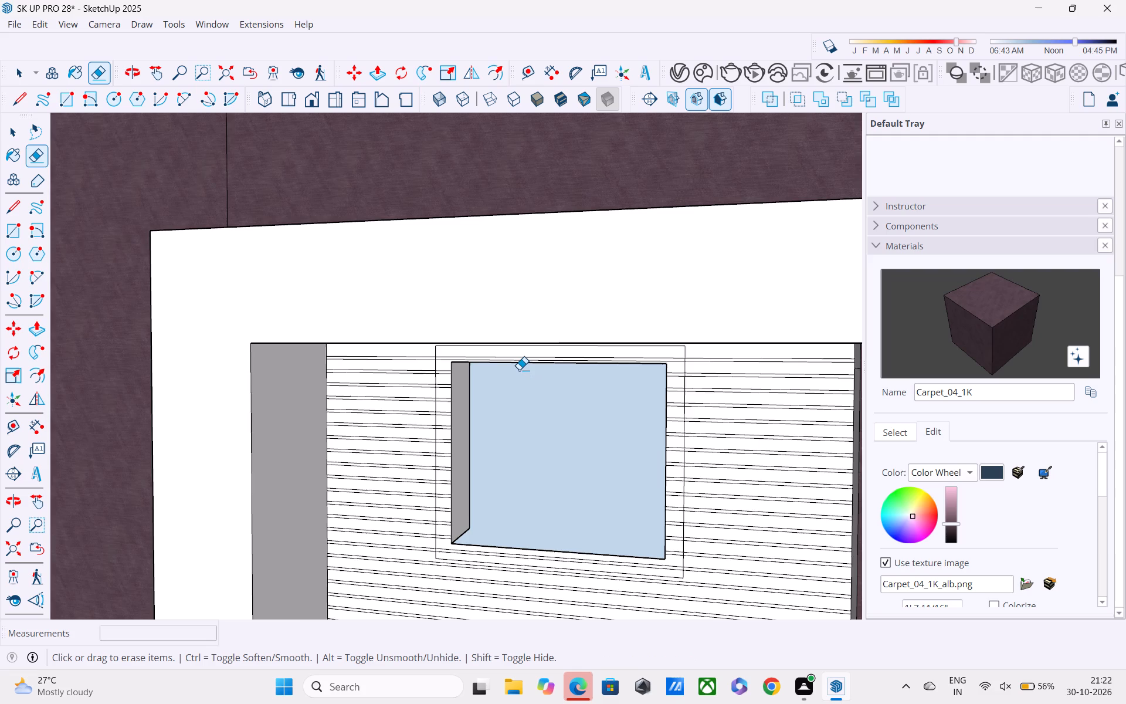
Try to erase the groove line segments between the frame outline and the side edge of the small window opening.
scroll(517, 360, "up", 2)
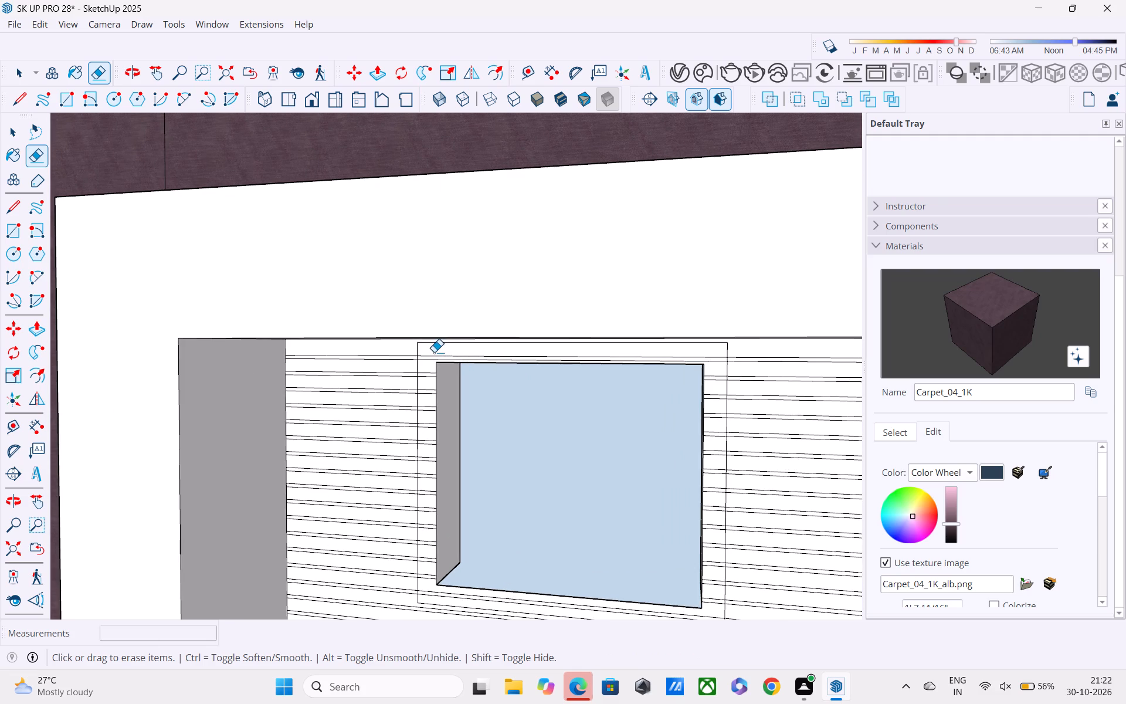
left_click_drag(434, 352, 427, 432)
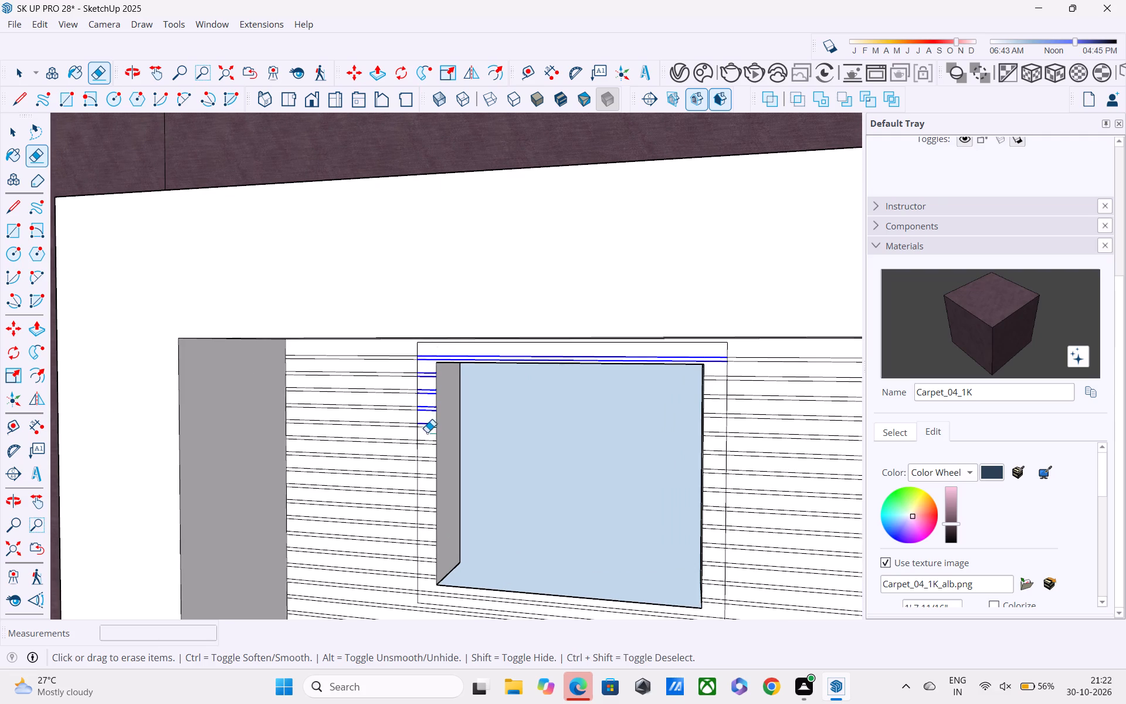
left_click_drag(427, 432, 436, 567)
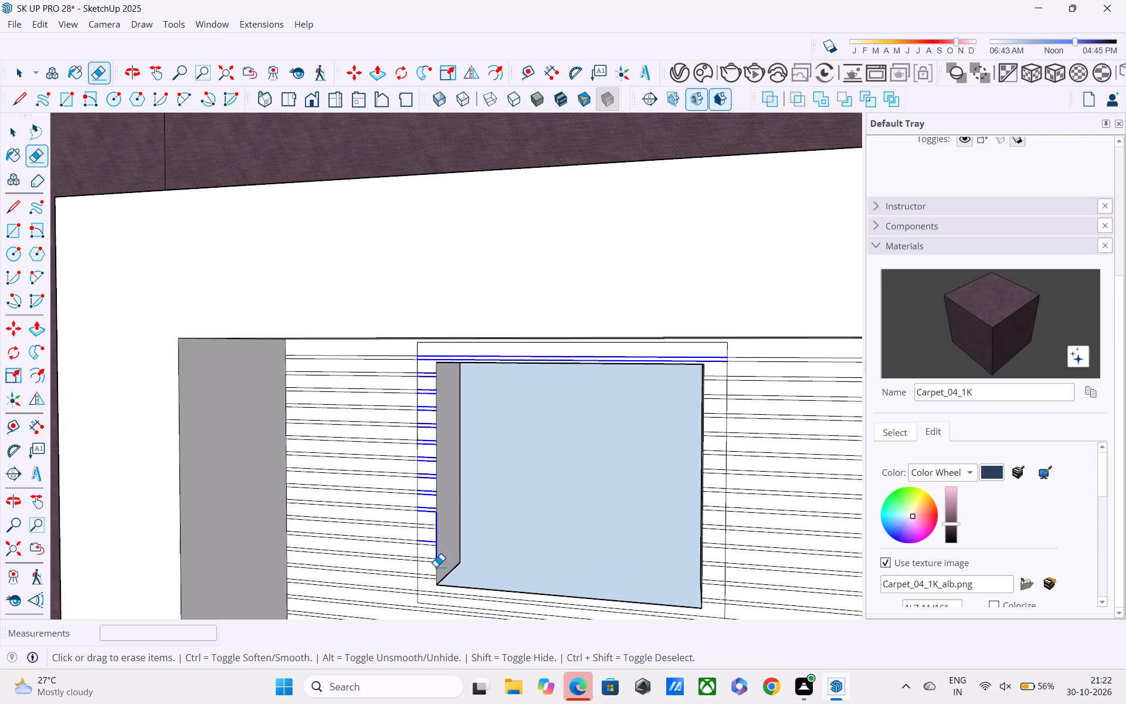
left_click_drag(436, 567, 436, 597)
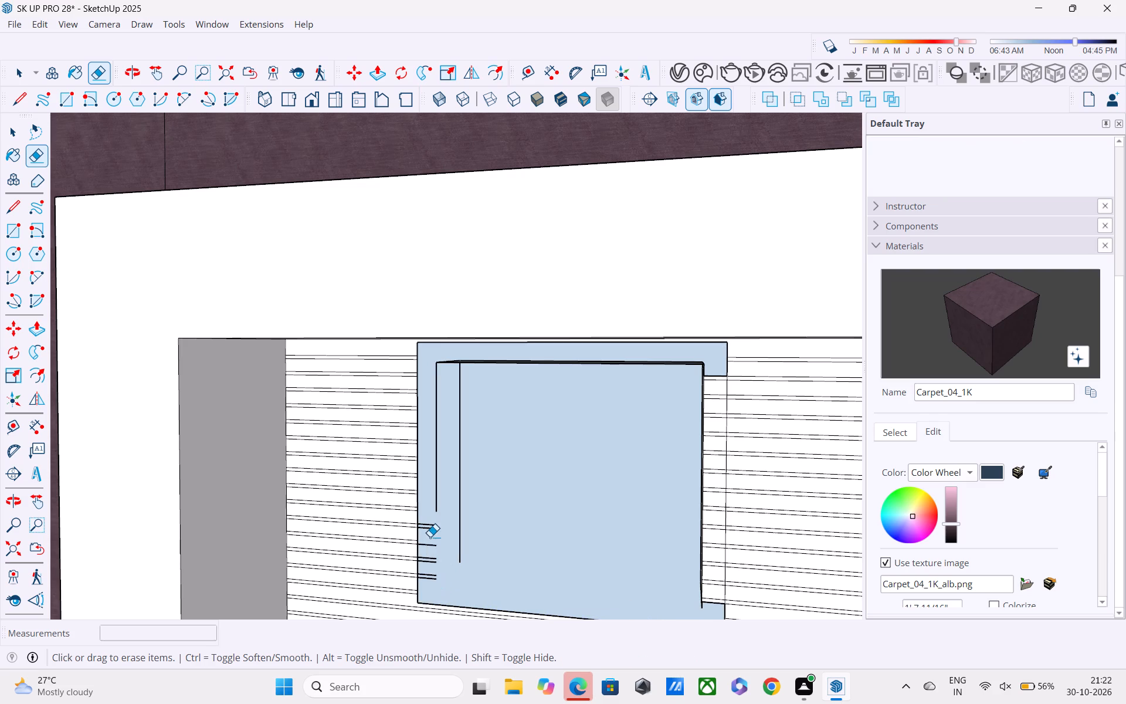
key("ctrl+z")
Erase the groove line segments inside the border around the small window, above it and along both sides.
scroll(422, 496, "up", 2)
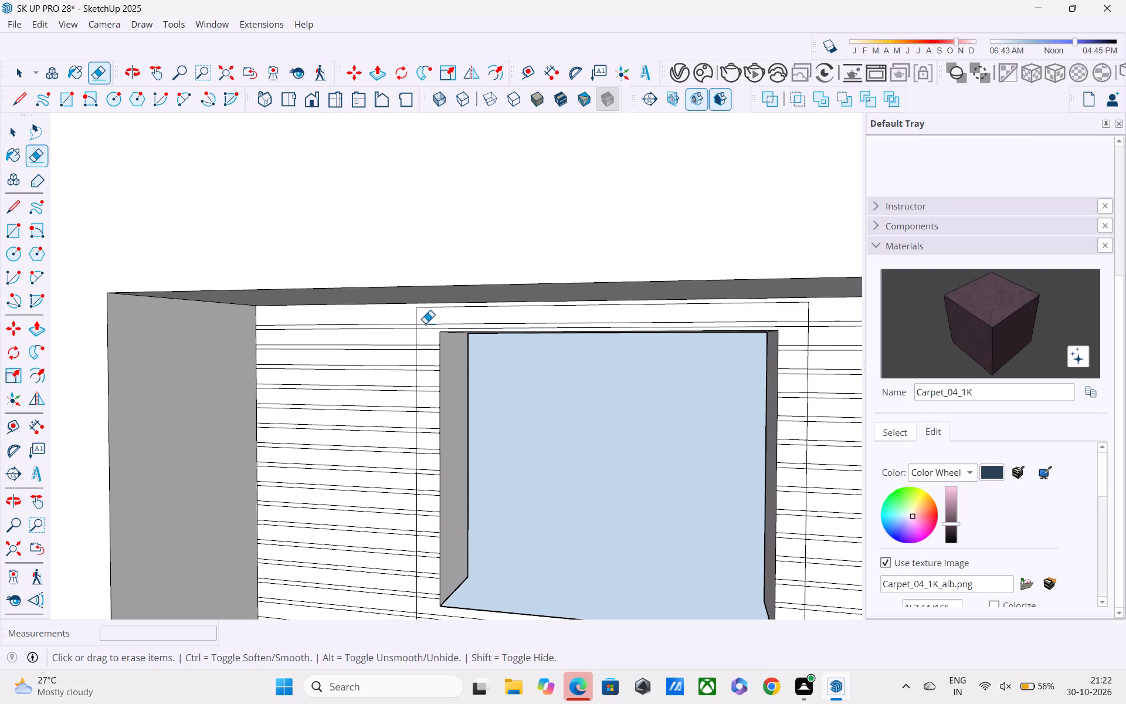
left_click_drag(425, 323, 433, 497)
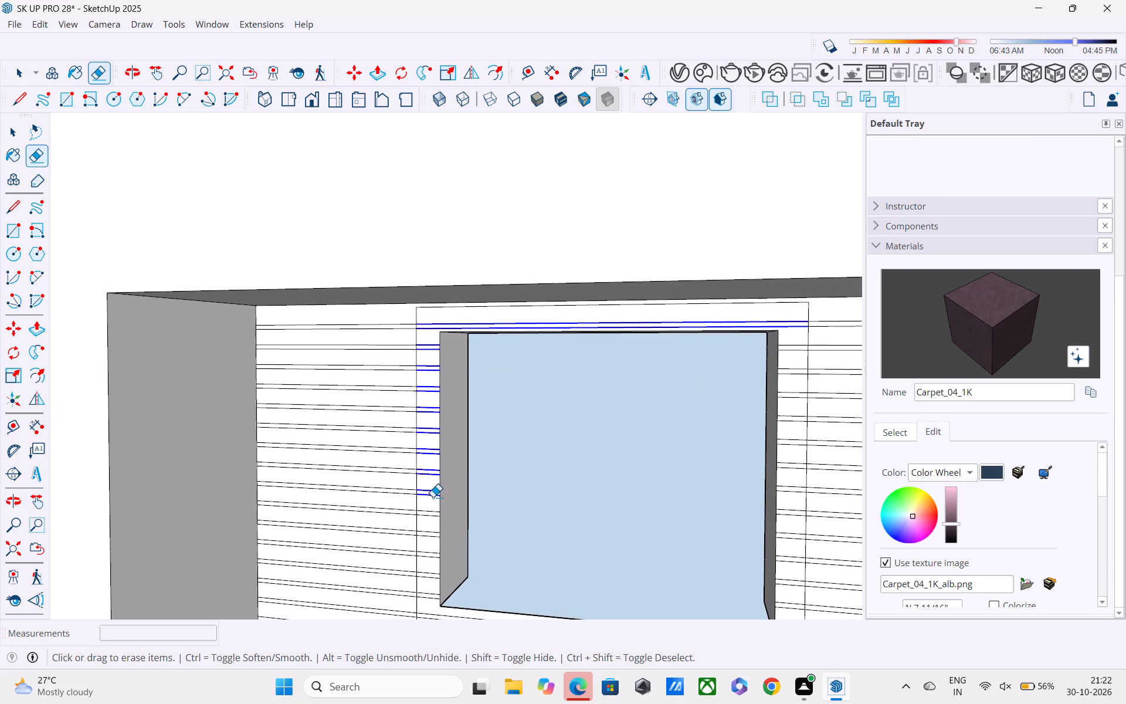
left_click_drag(433, 497, 433, 618)
scroll(433, 593, "down", 1)
middle_click_drag(430, 586, 386, 458)
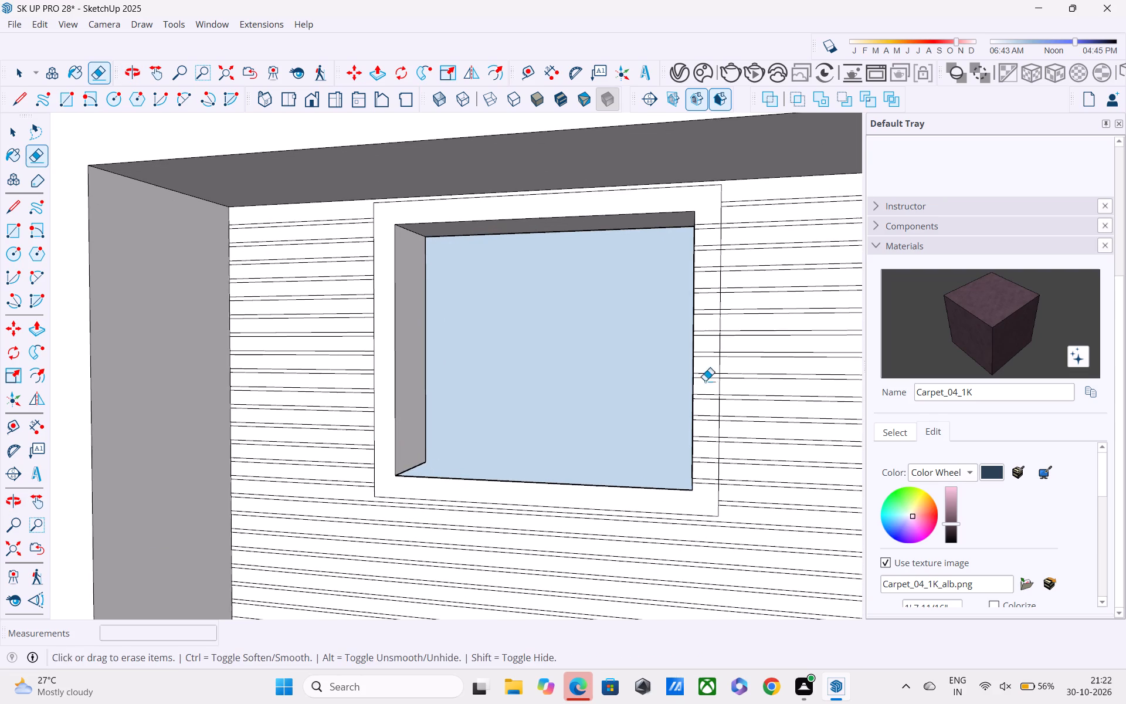
left_click_drag(704, 218, 712, 325)
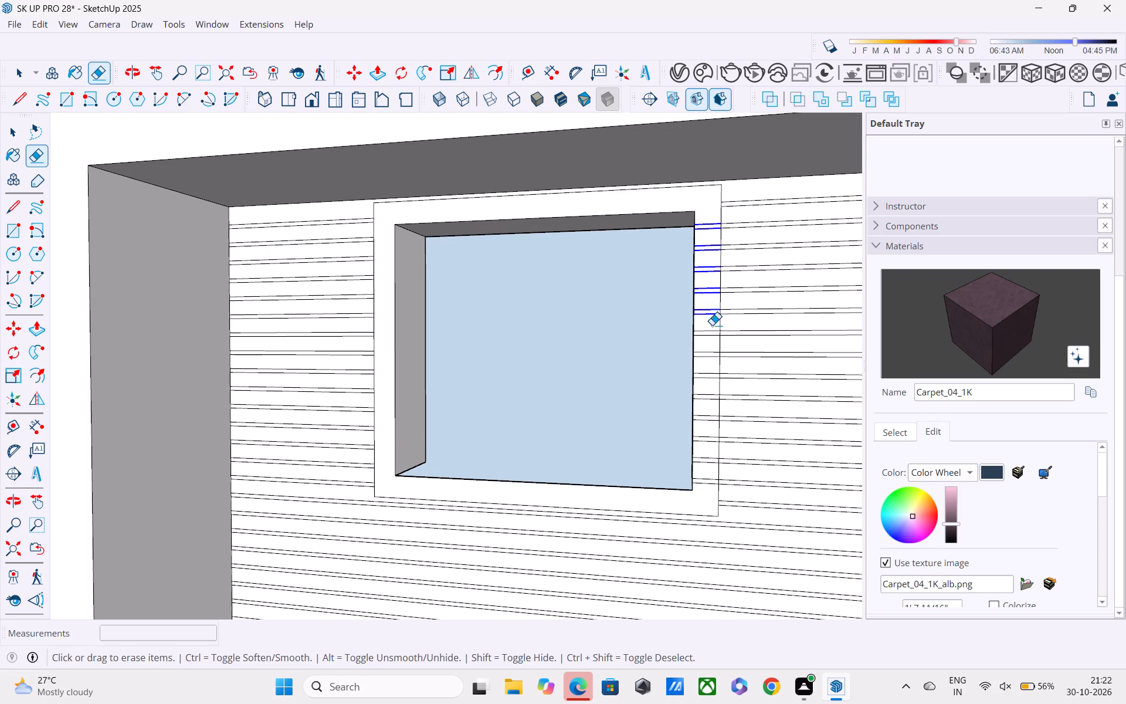
left_click_drag(712, 325, 708, 474)
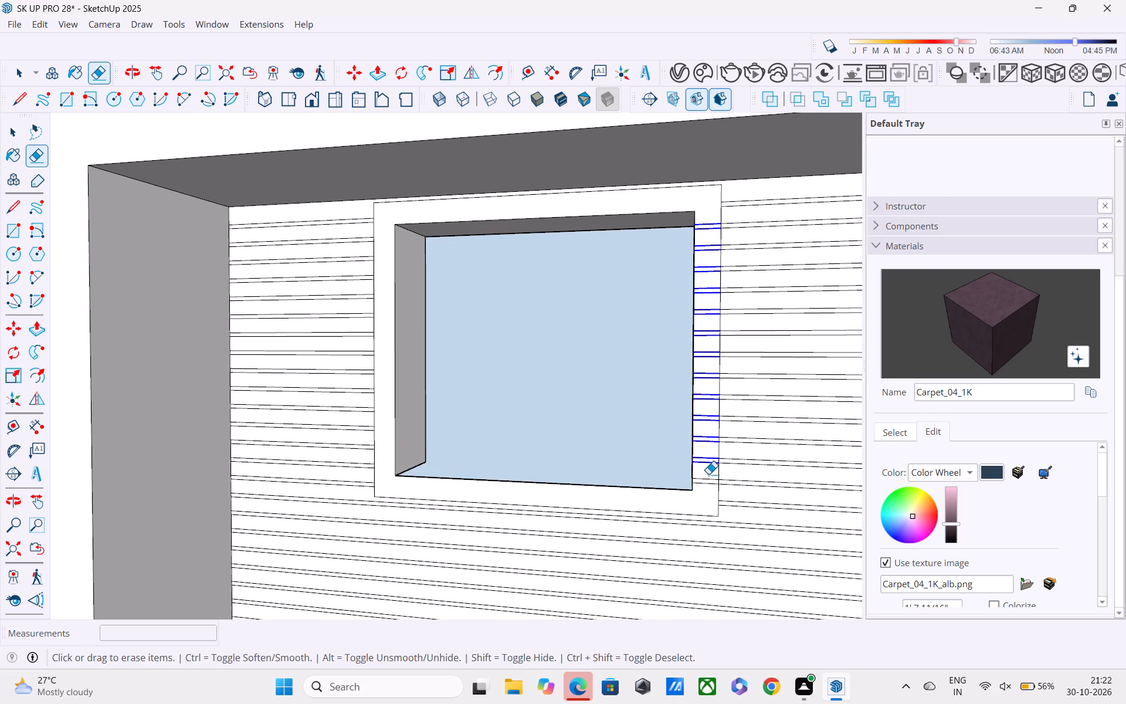
left_click_drag(708, 474, 708, 489)
scroll(703, 466, "down", 3)
middle_click_drag(695, 455, 678, 384)
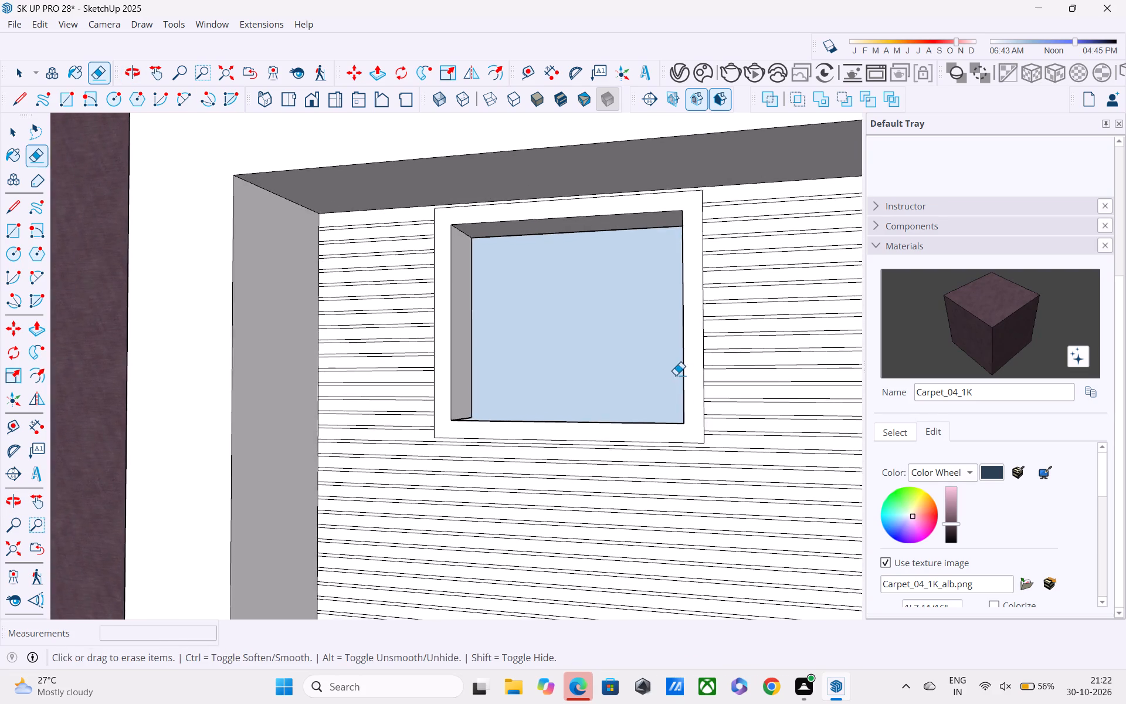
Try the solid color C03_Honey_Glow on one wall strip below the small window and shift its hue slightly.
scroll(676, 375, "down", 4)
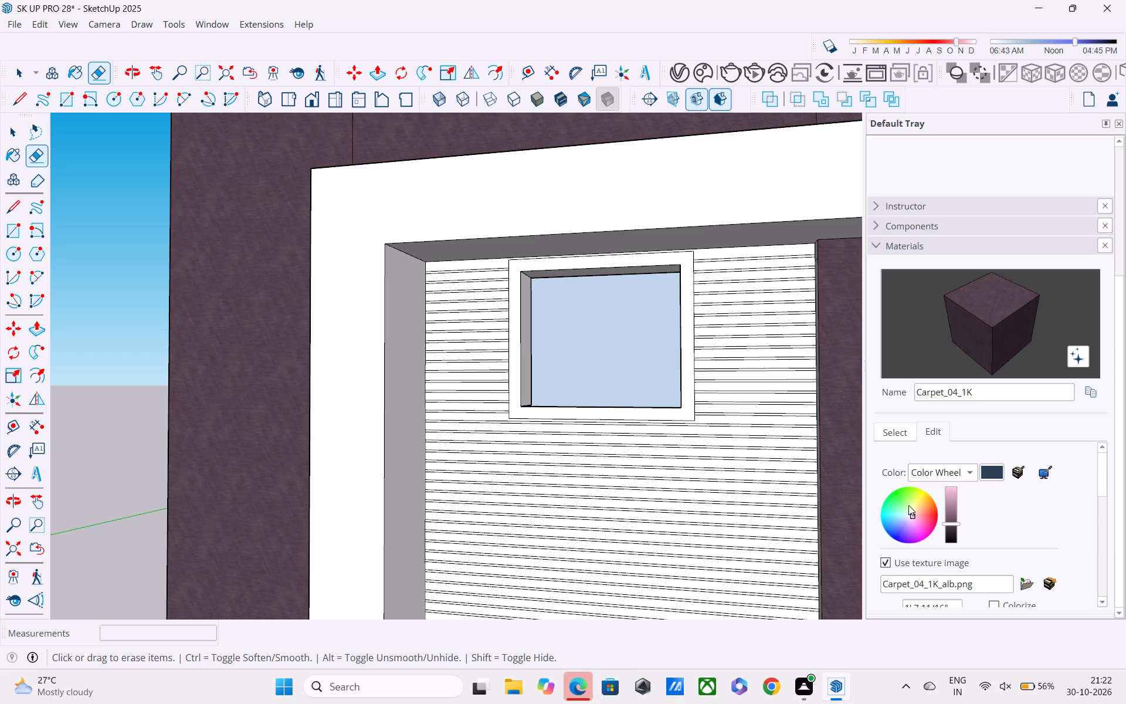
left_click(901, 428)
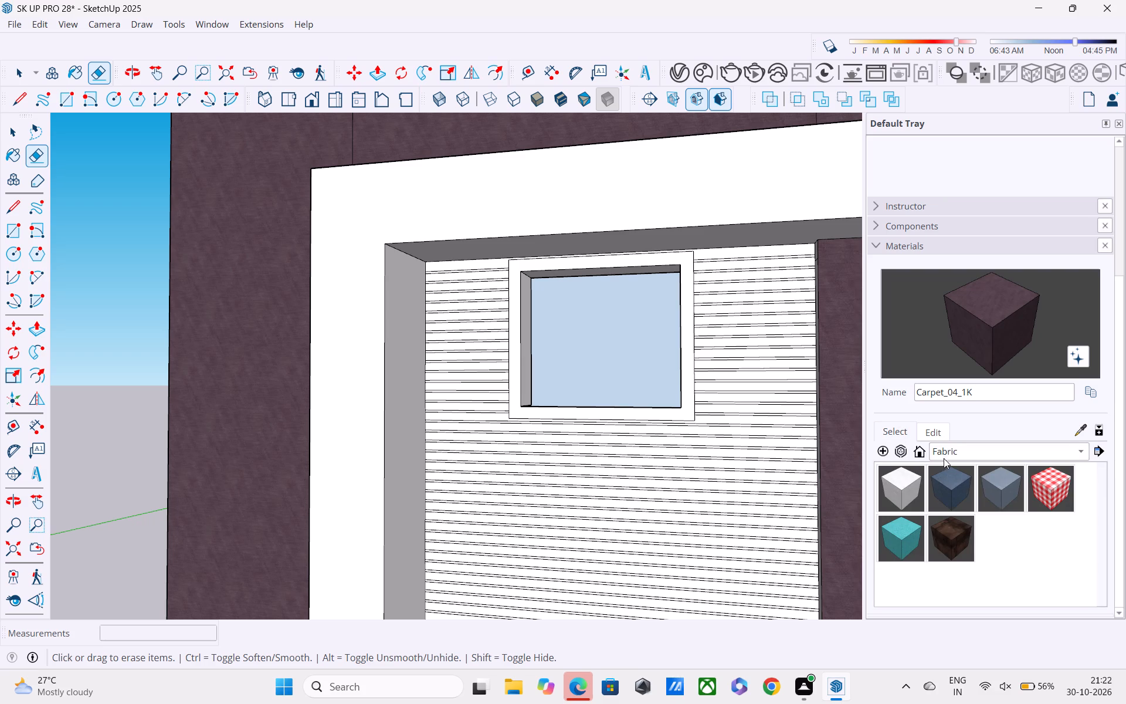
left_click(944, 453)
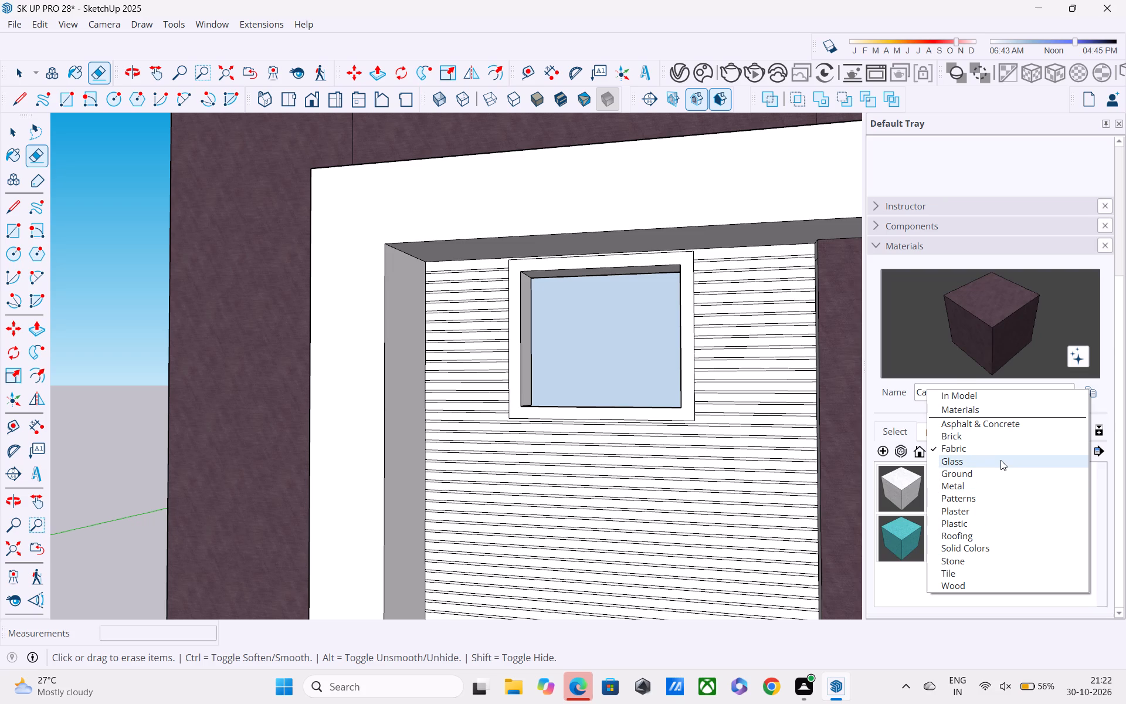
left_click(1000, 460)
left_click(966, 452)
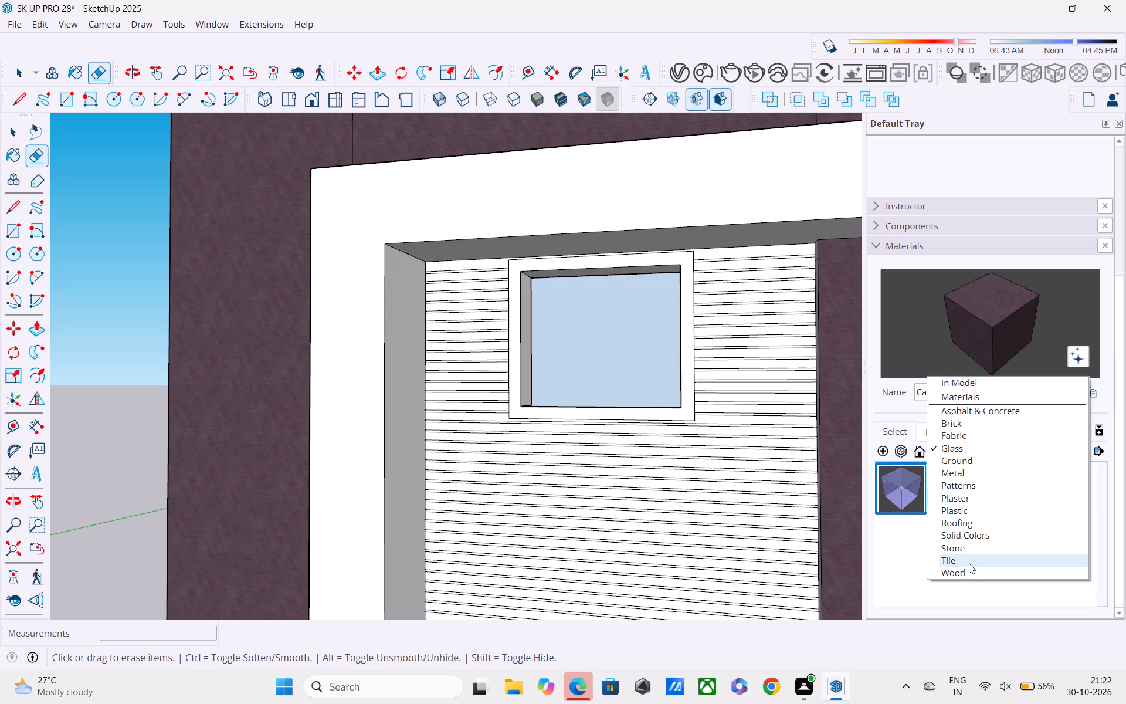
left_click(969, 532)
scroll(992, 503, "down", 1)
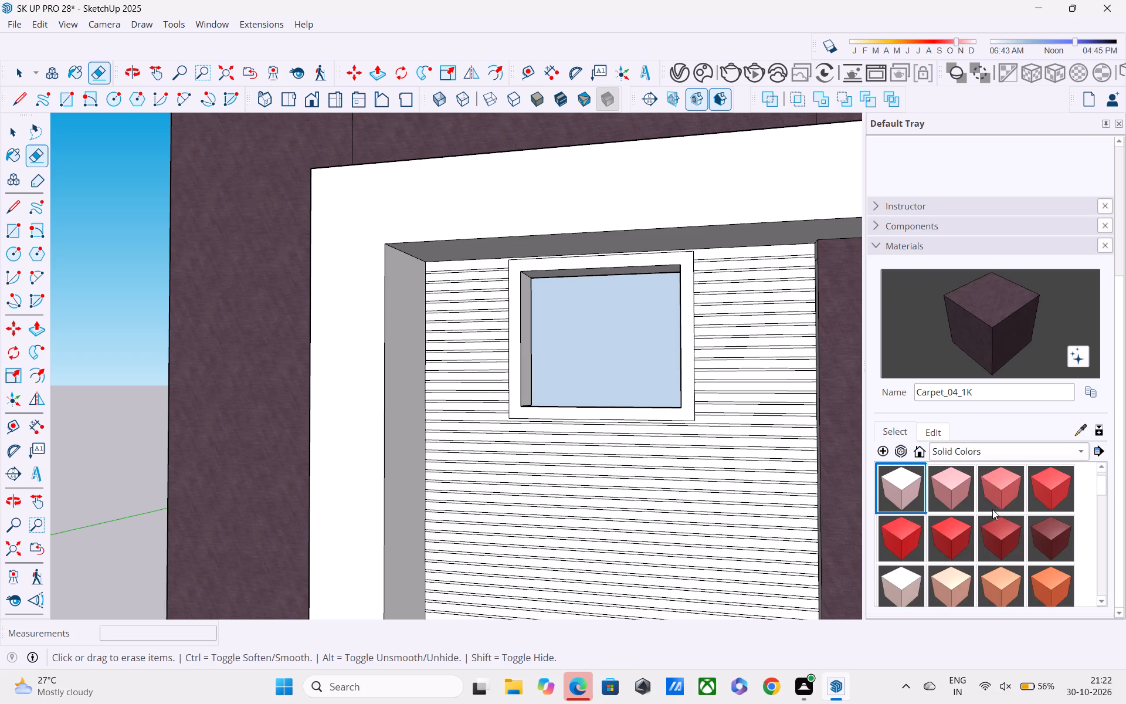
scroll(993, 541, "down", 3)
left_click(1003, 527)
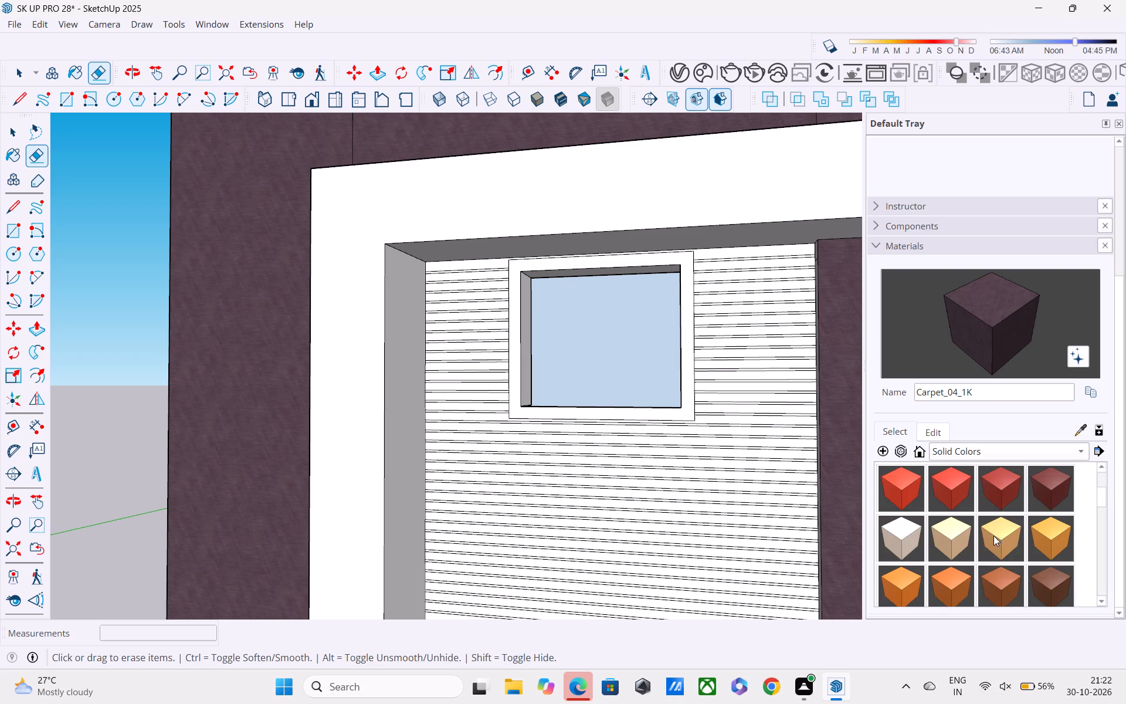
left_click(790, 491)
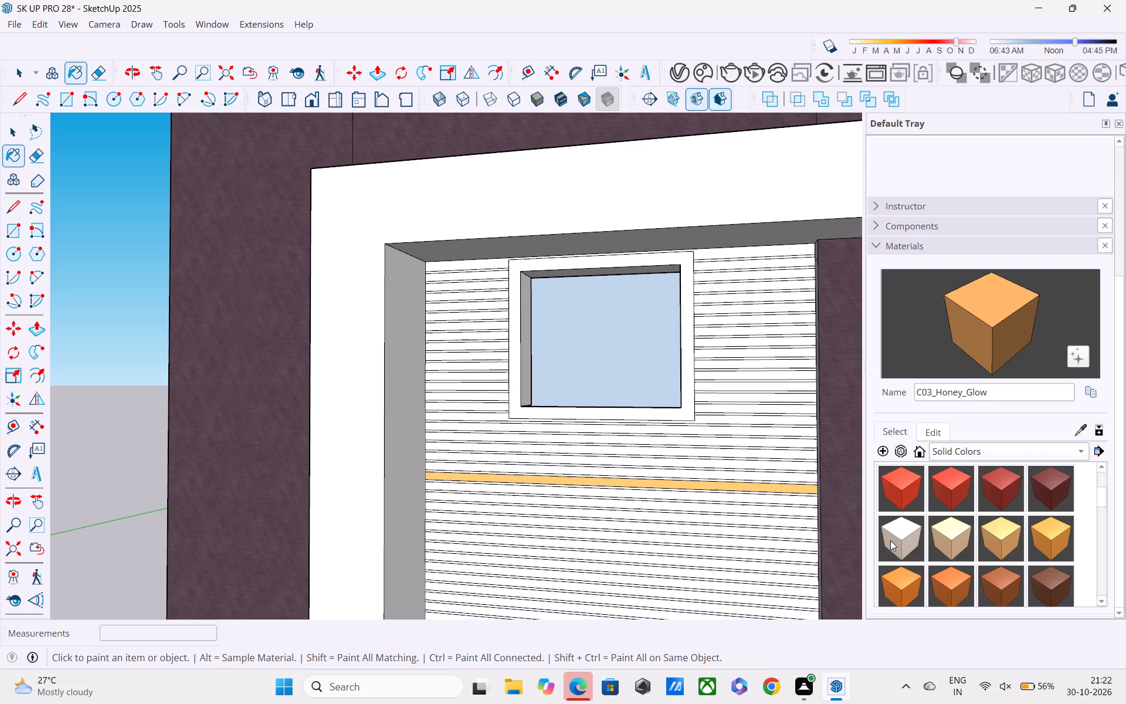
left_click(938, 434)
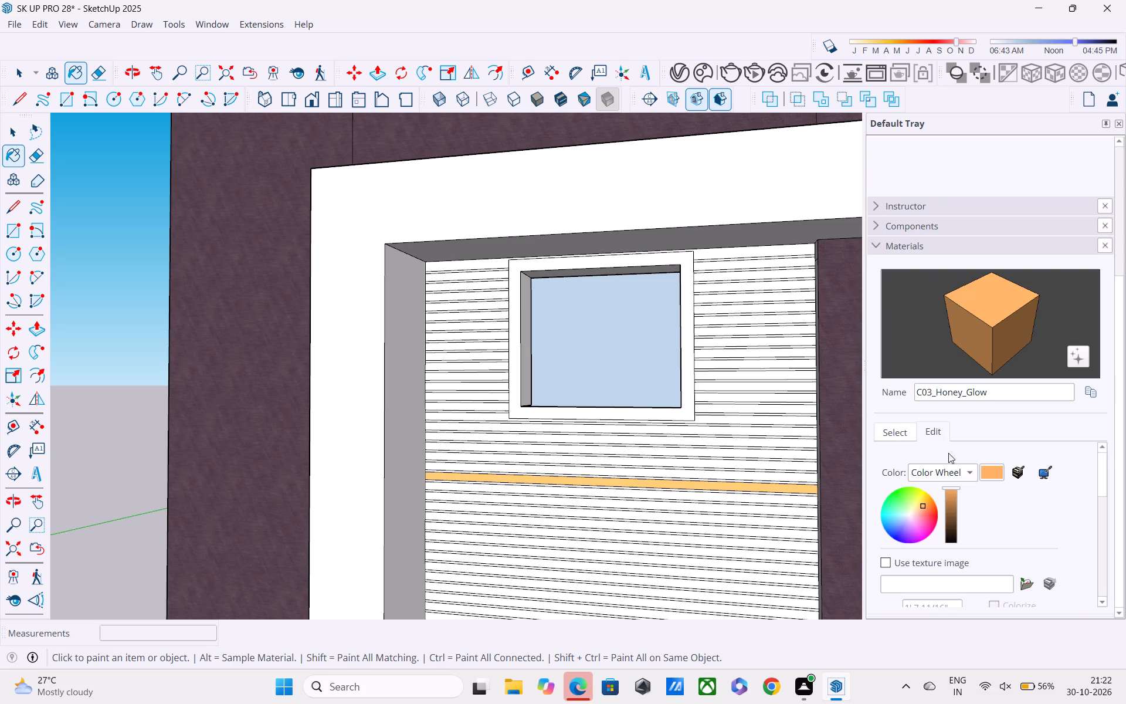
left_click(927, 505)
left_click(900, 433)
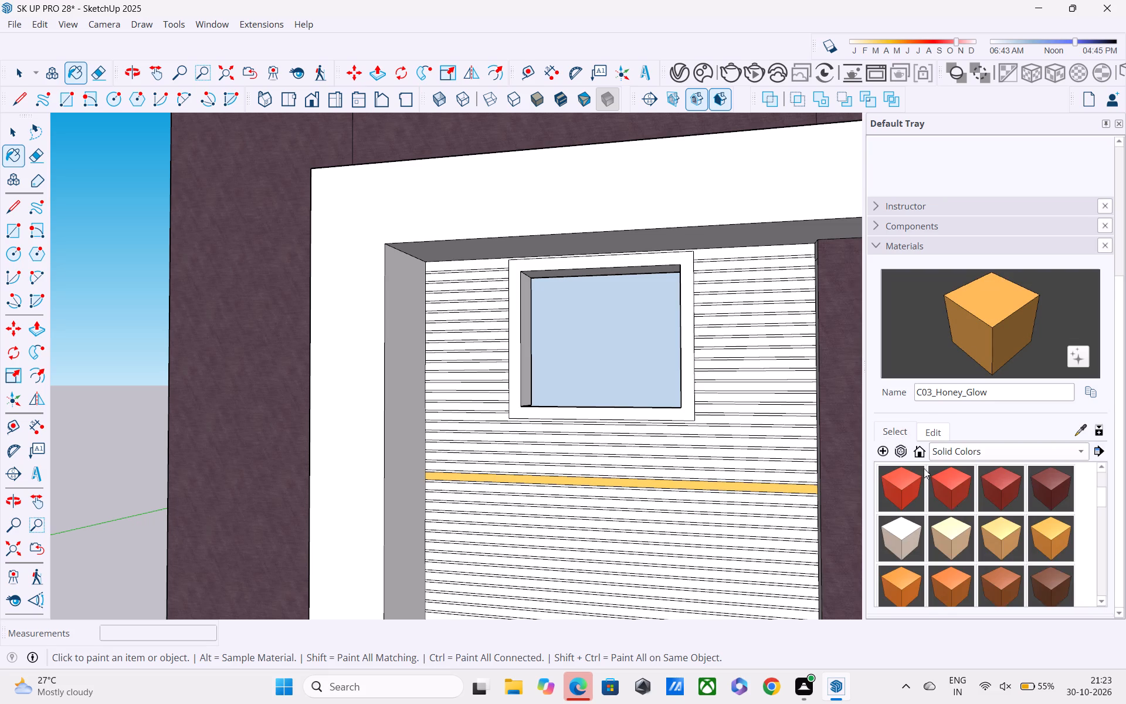
Repaint the wall strip below the small window with the solid color C04_Amber_Sunshine.
left_click(1036, 542)
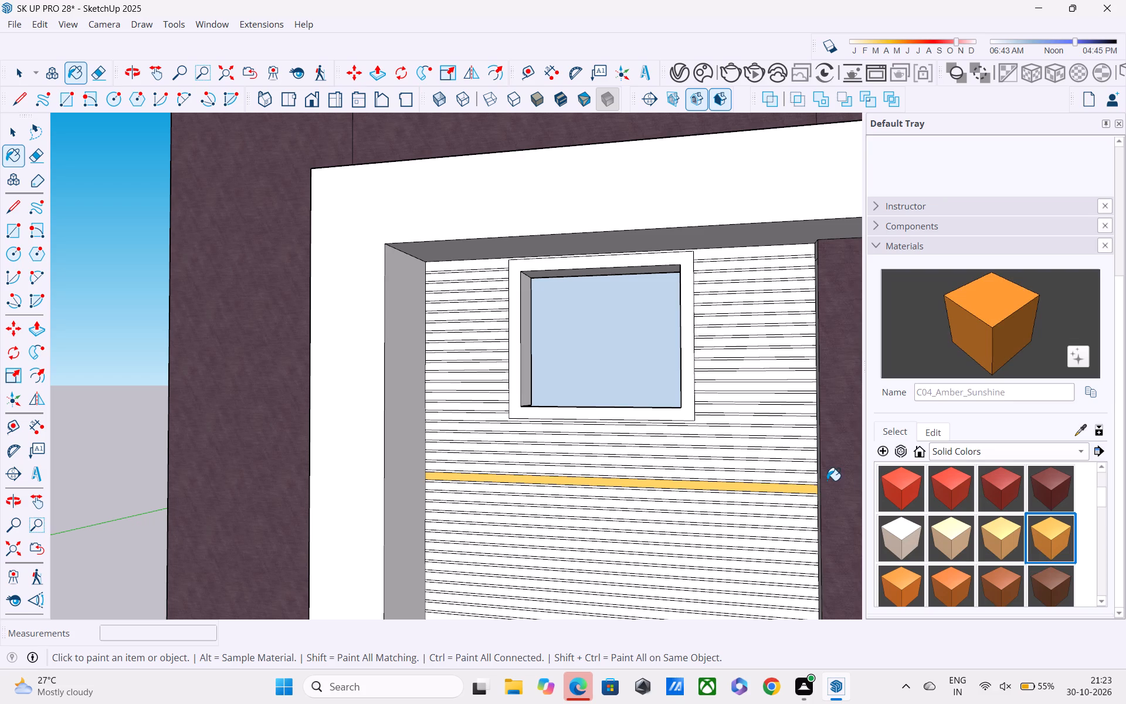
left_click(804, 492)
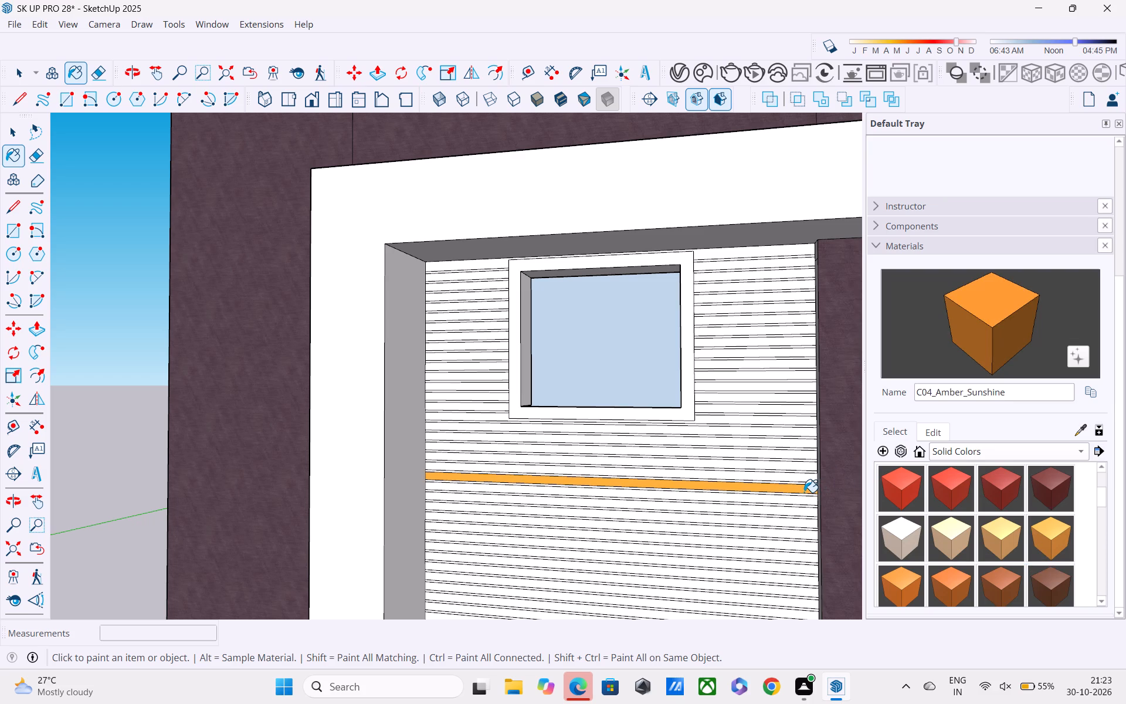
Adjust the C04_Amber_Sunshine material's color to a darker golden mustard shade.
scroll(796, 512, "up", 2)
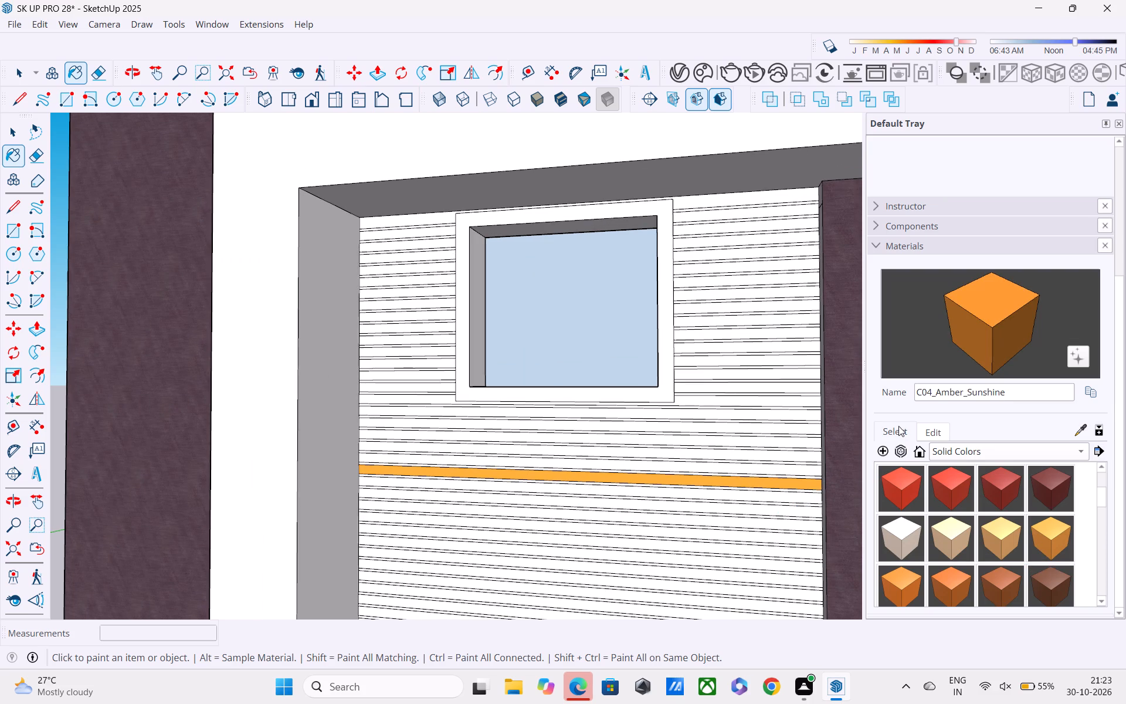
left_click(924, 434)
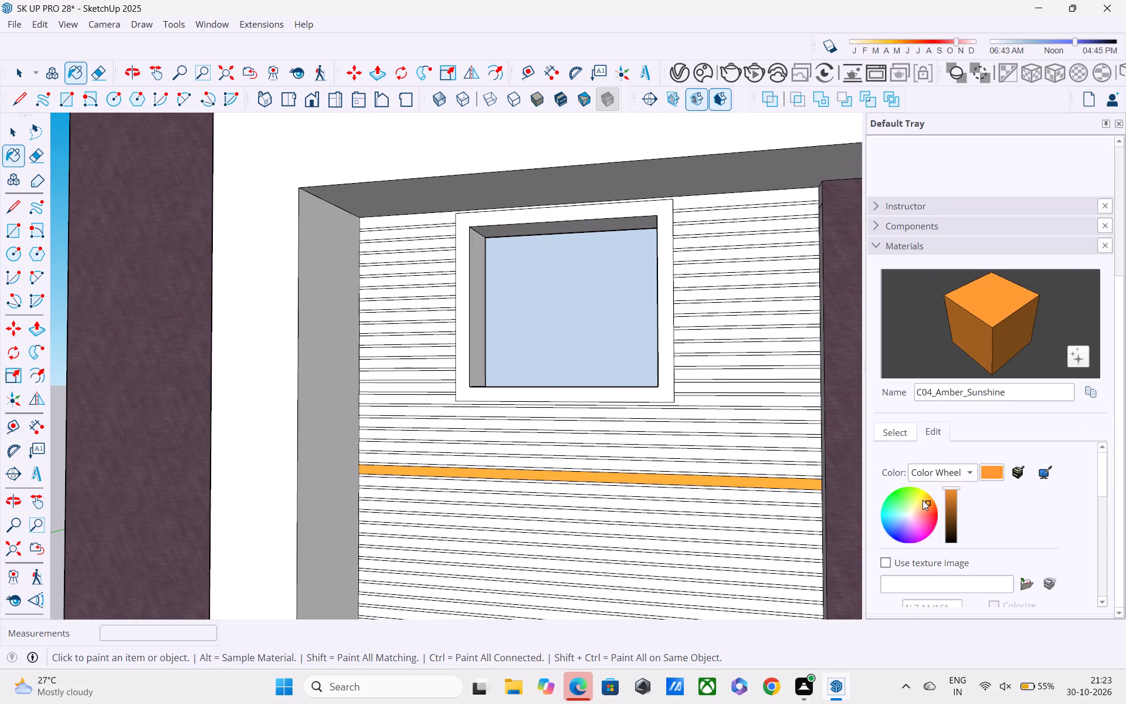
left_click(924, 501)
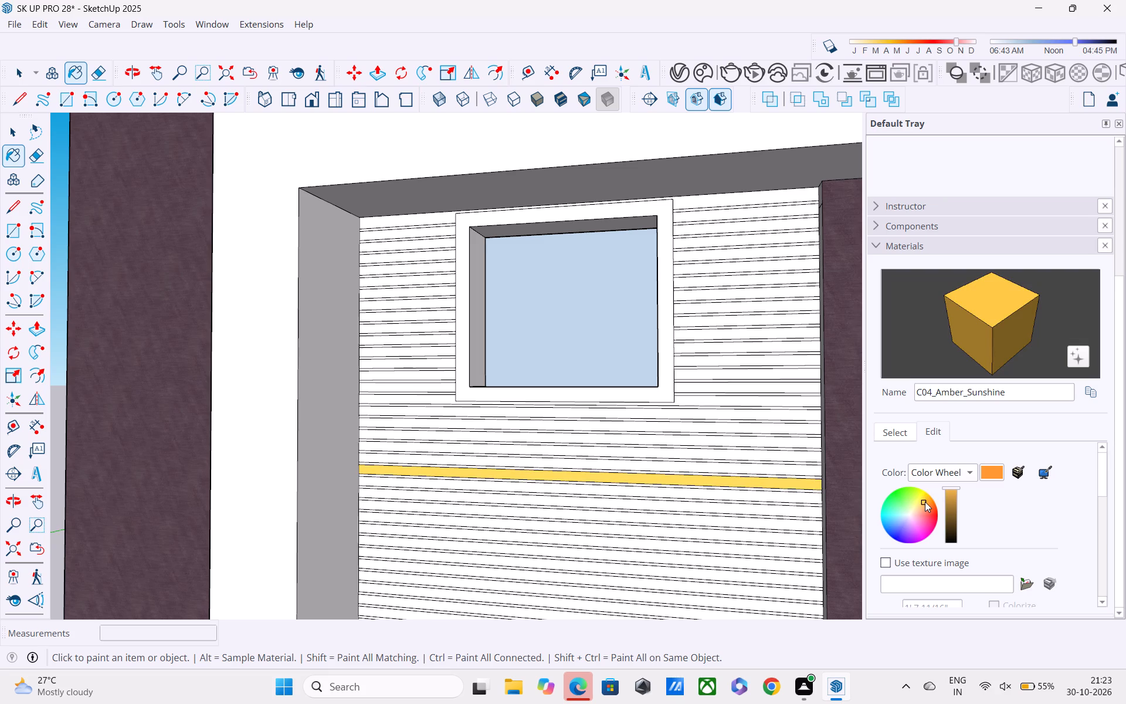
left_click_drag(957, 489, 955, 493)
left_click_drag(955, 493, 954, 500)
left_click(926, 499)
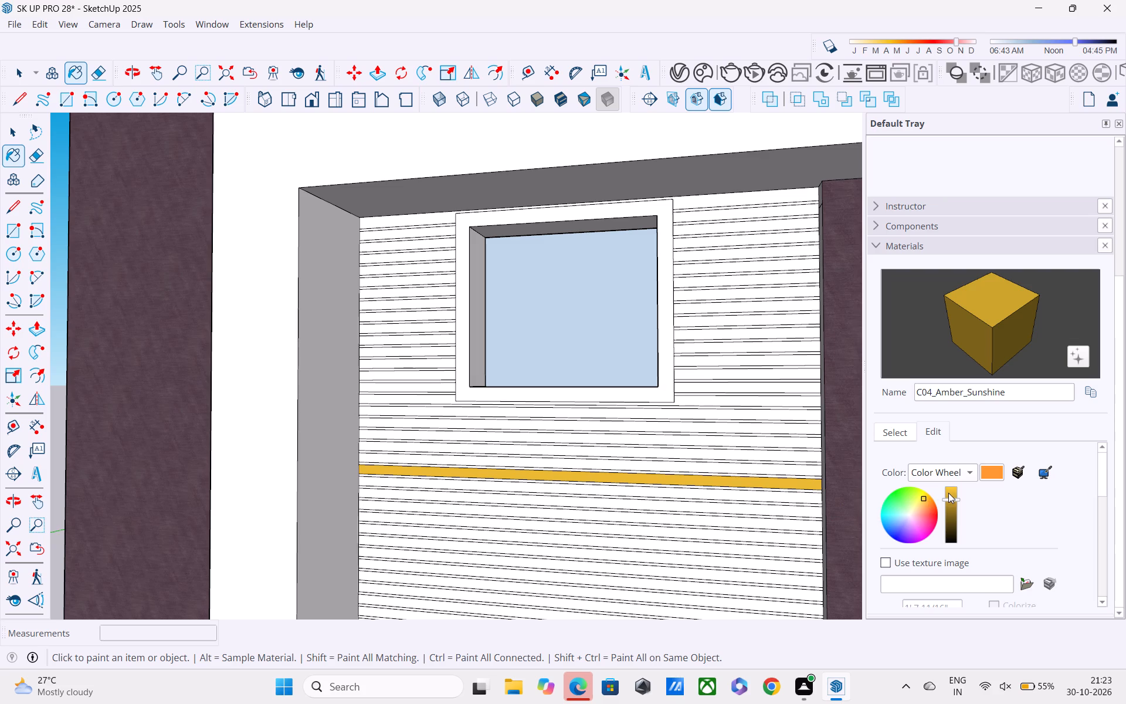
left_click_drag(950, 494, 949, 500)
left_click_drag(949, 500, 948, 507)
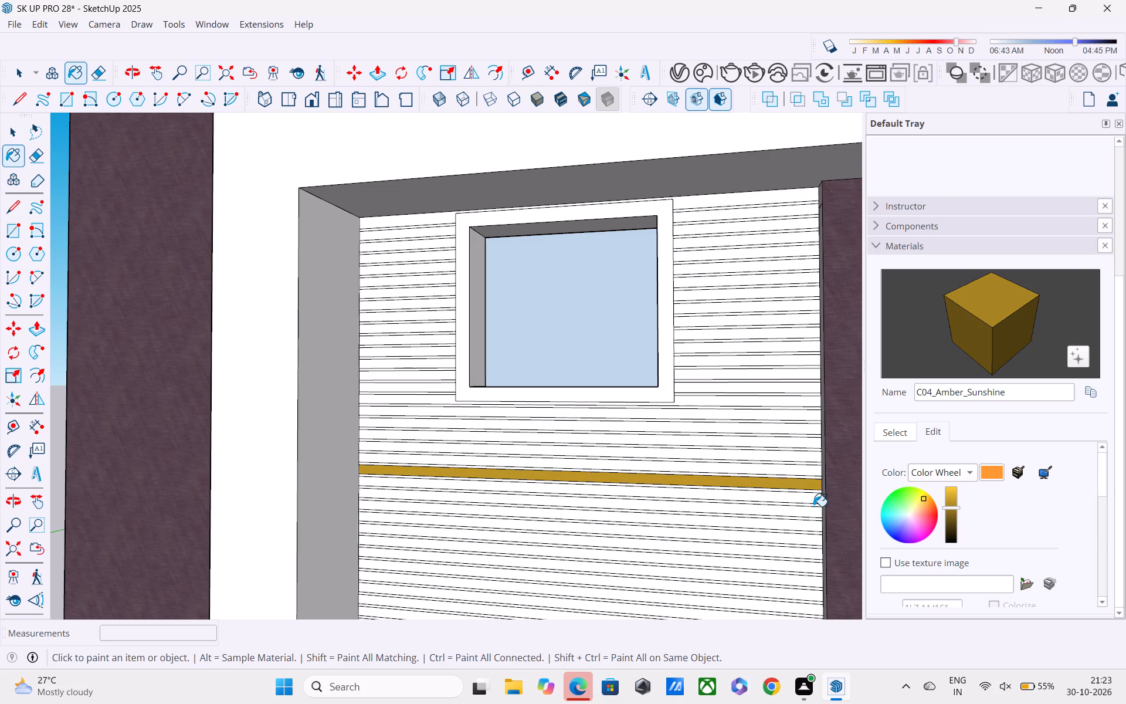
Paint the six wall strips directly below the golden strip under the small window with C04_Amber_Sunshine, leaving the thin grooves white.
scroll(811, 497, "down", 2)
middle_click_drag(806, 512, 744, 424, "shift")
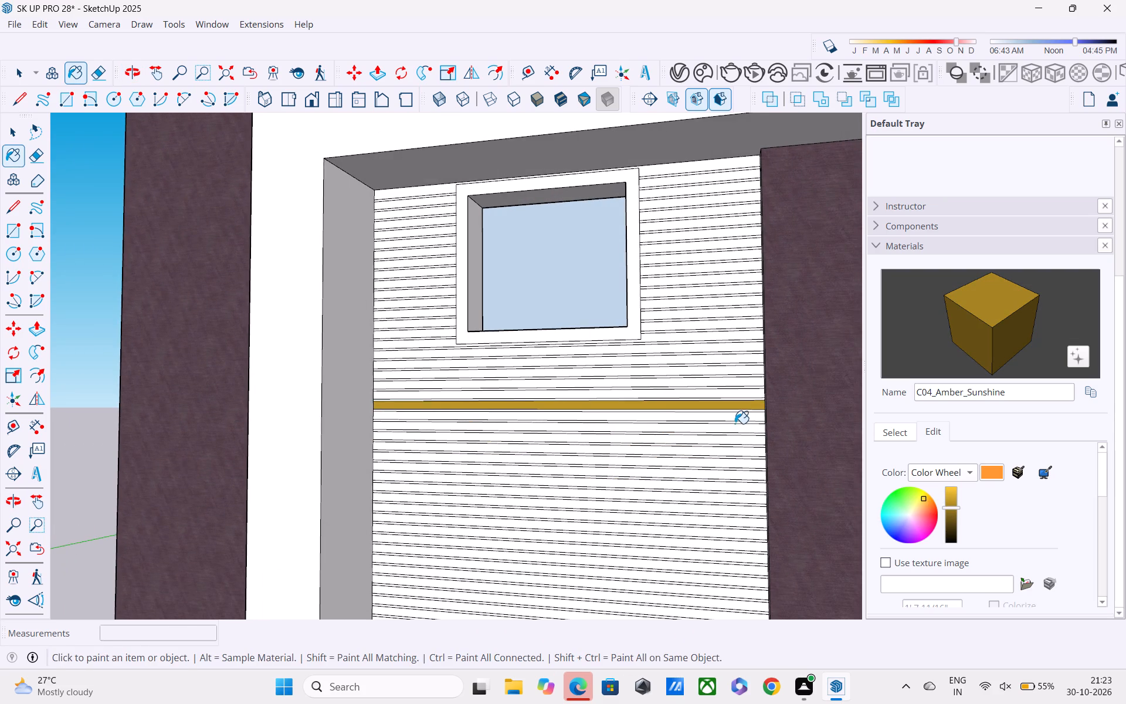
left_click(732, 418)
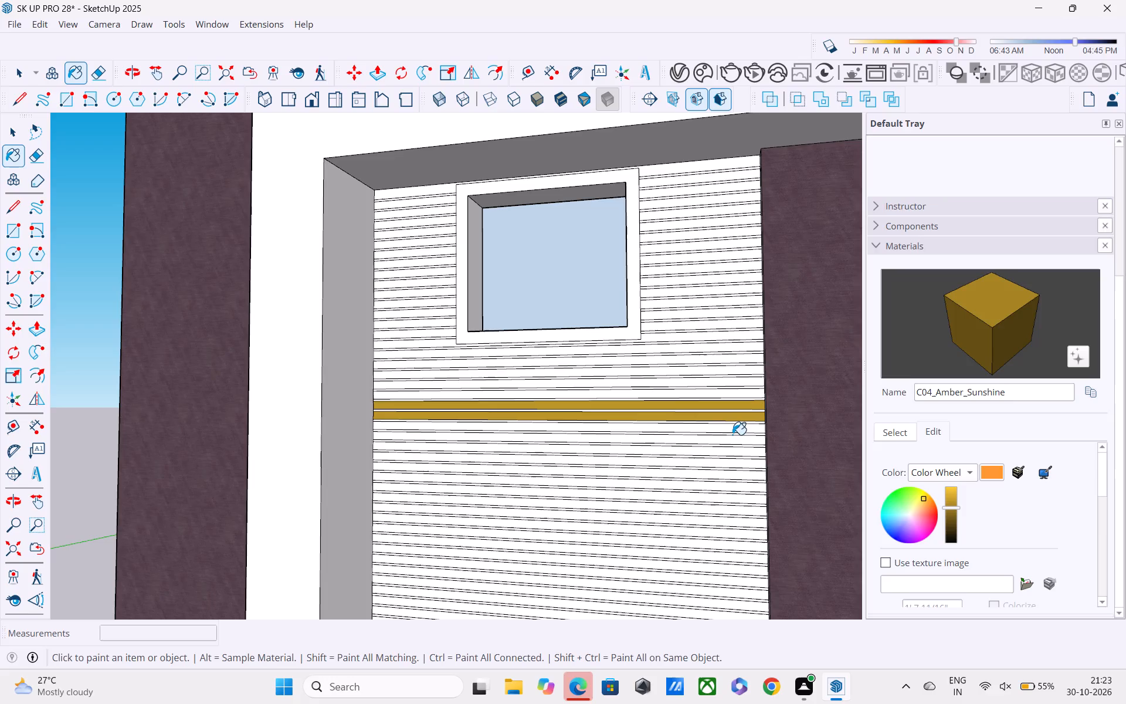
left_click(732, 431)
left_click(732, 448)
left_click(732, 459)
left_click(732, 468)
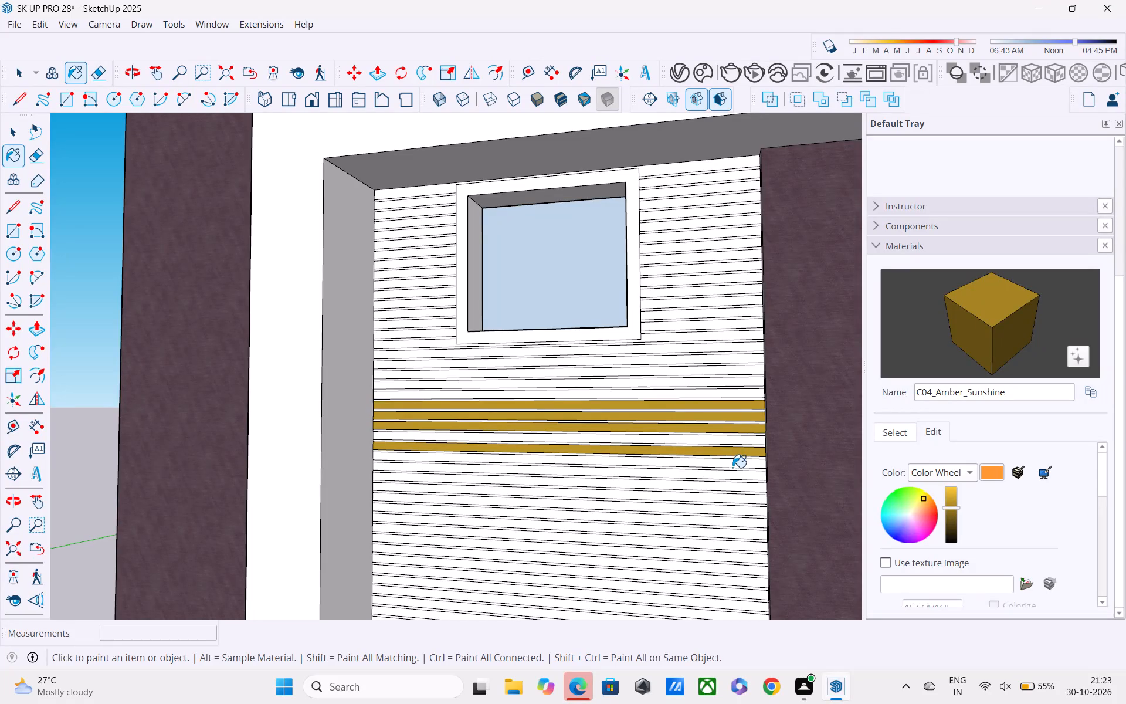
left_click(732, 466)
left_click(731, 441)
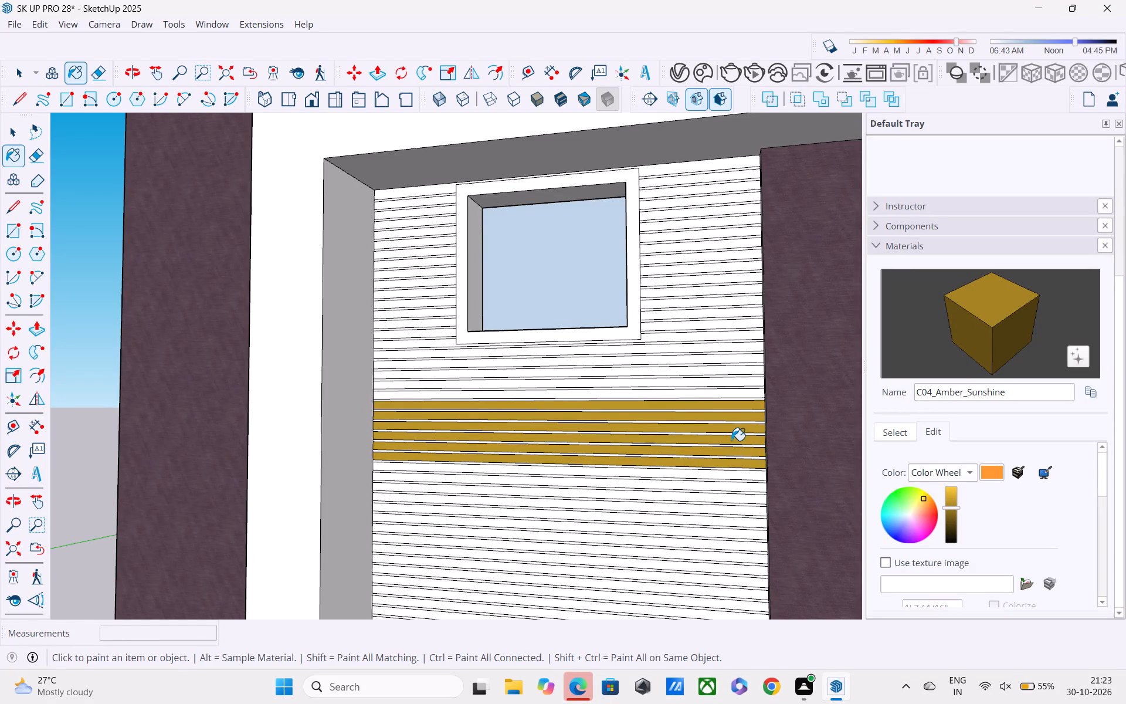
Paint about ten more strips of the recess wall with C04_Amber_Sunshine, continuing downward from the golden band below the small window.
middle_click_drag(731, 441, 724, 371, "shift")
left_click(714, 405)
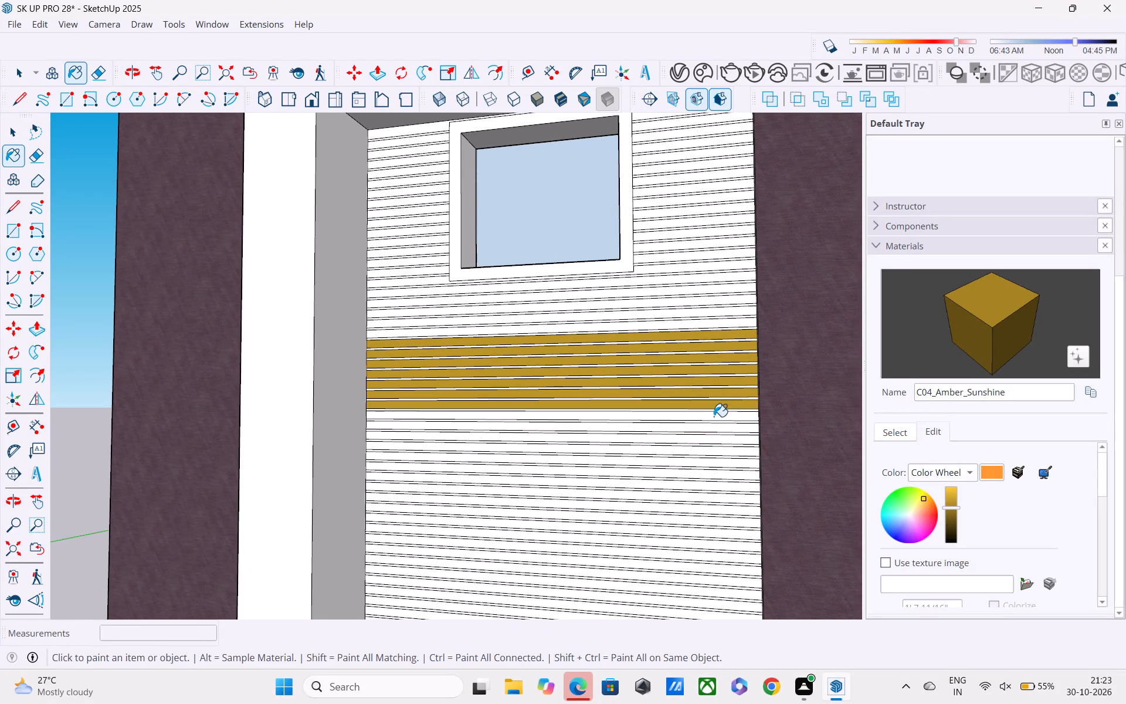
left_click(714, 418)
left_click(714, 429)
left_click(714, 441)
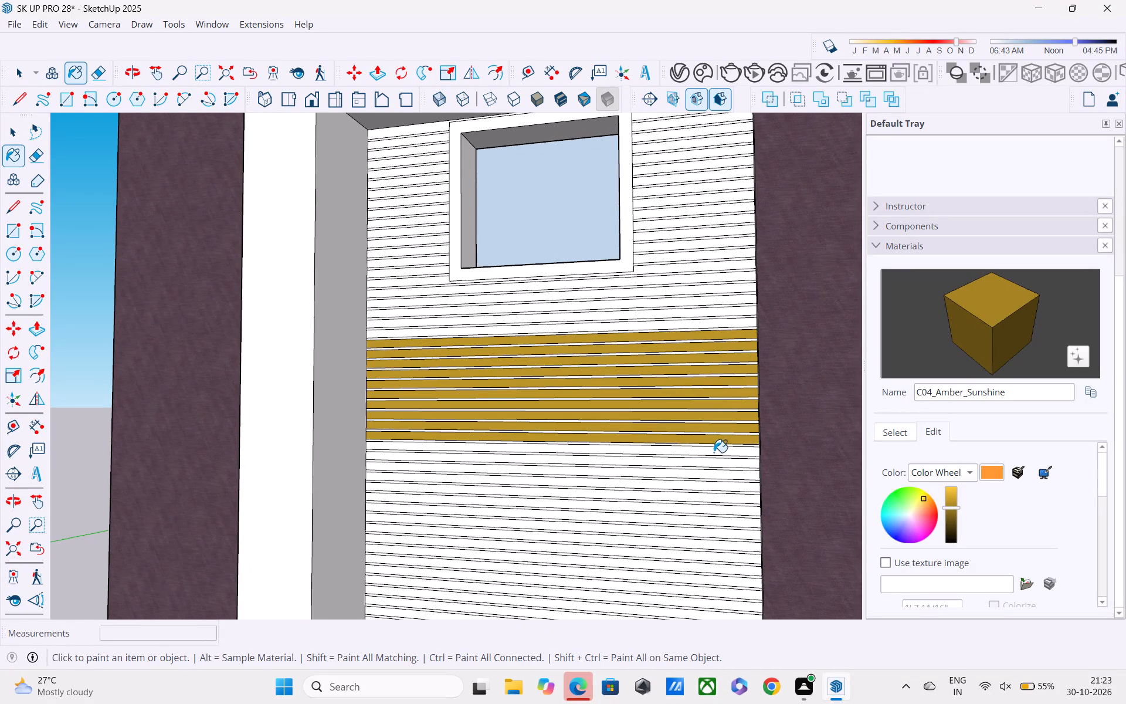
left_click(714, 452)
left_click(714, 466)
left_click(714, 477)
left_click(714, 489)
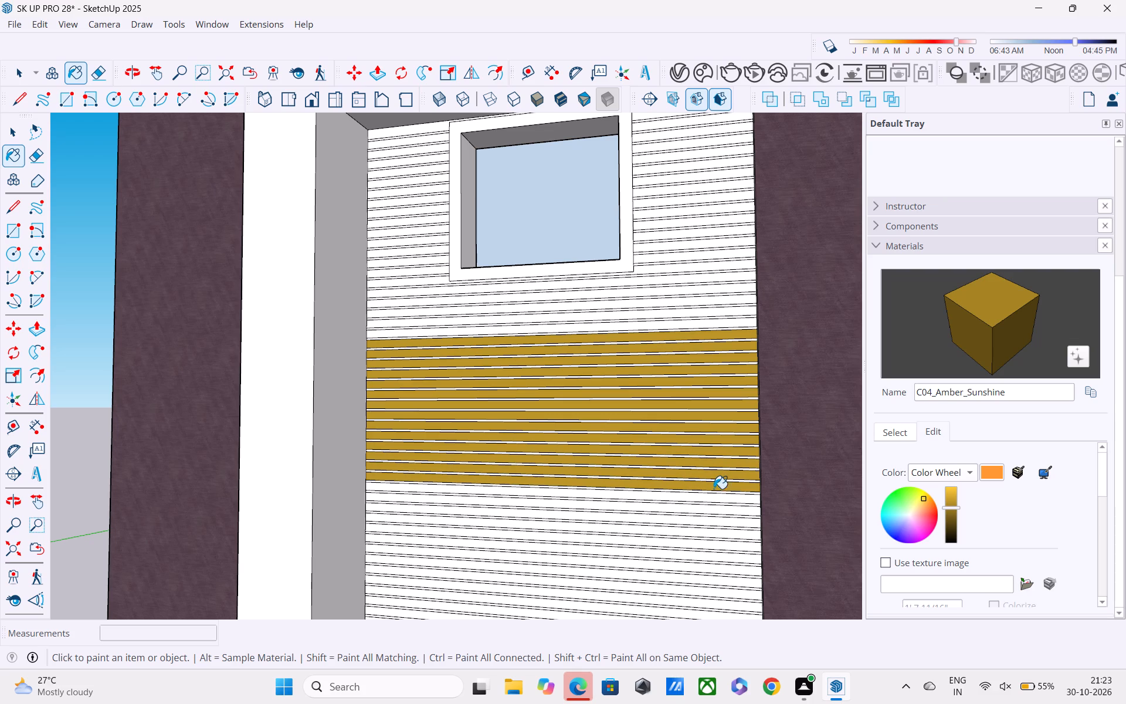
left_click(714, 499)
left_click(714, 509)
Extend the golden band by about four more C04_Amber_Sunshine strips beneath its lower edge, skipping the narrow grooves.
middle_click_drag(714, 515, 703, 435, "shift")
left_click(702, 443)
left_click(702, 457)
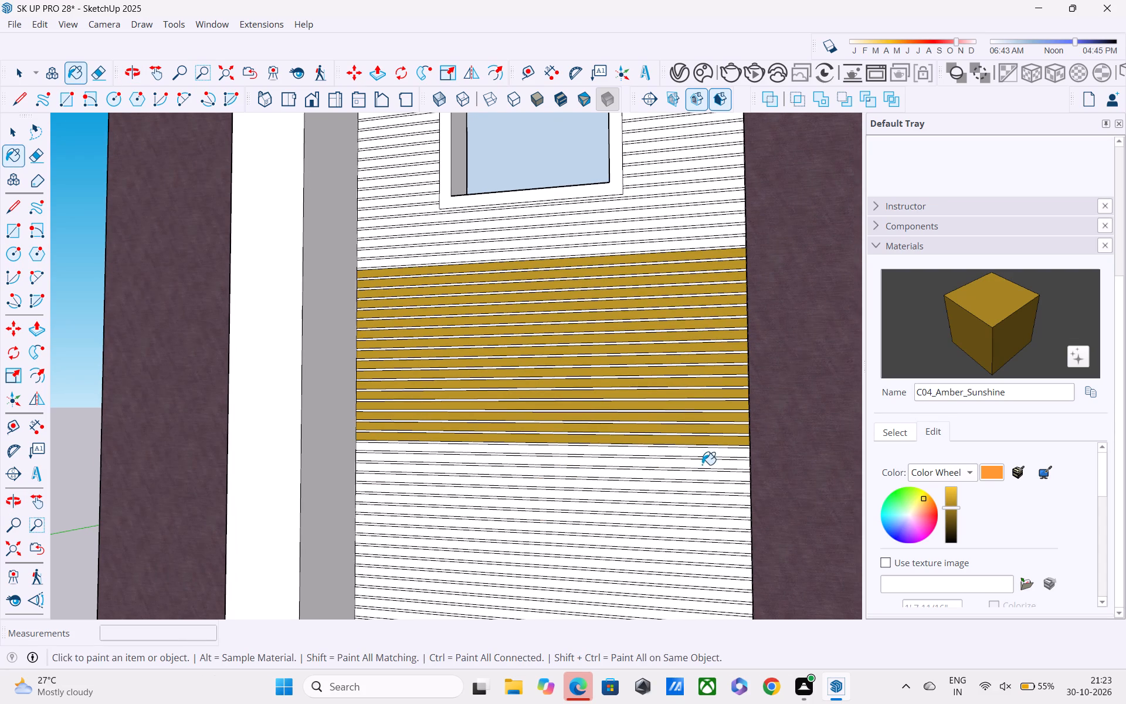
left_click(704, 455)
left_click(705, 467)
left_click(705, 480)
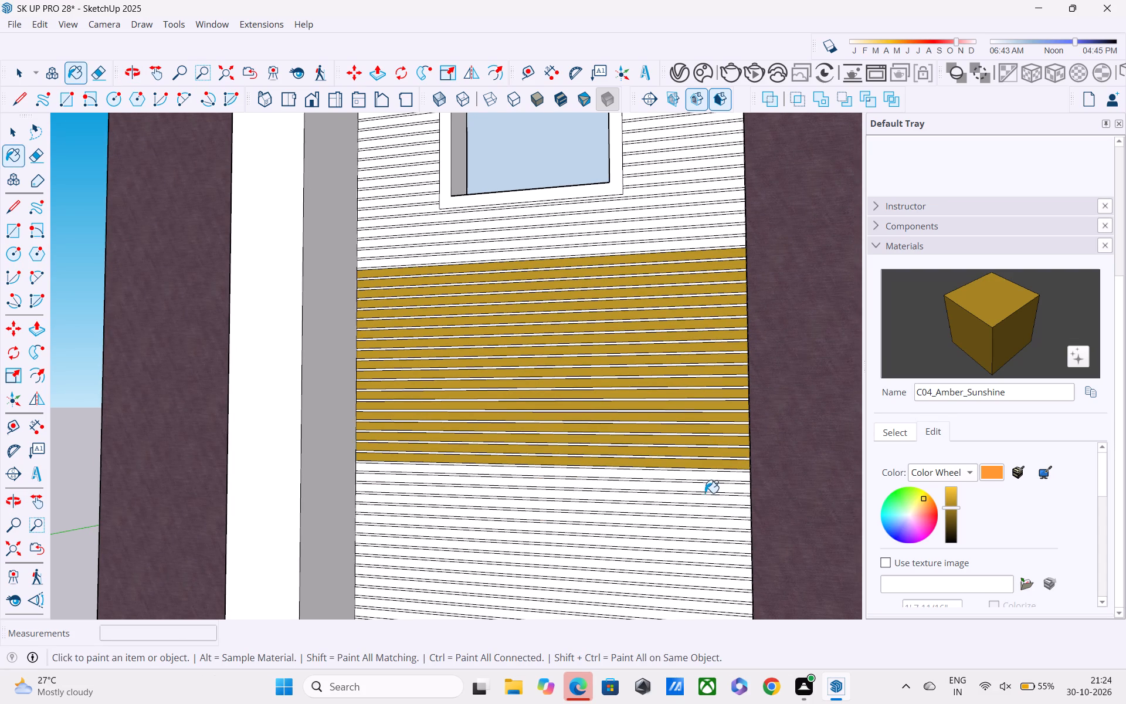
left_click(705, 475)
Continue the C04_Amber_Sunshine paint down the recess wall over about the next ten strips between the grooves.
middle_click_drag(704, 483, 702, 423)
scroll(701, 484, "up", 1)
middle_click_drag(701, 483, 701, 394, "shift")
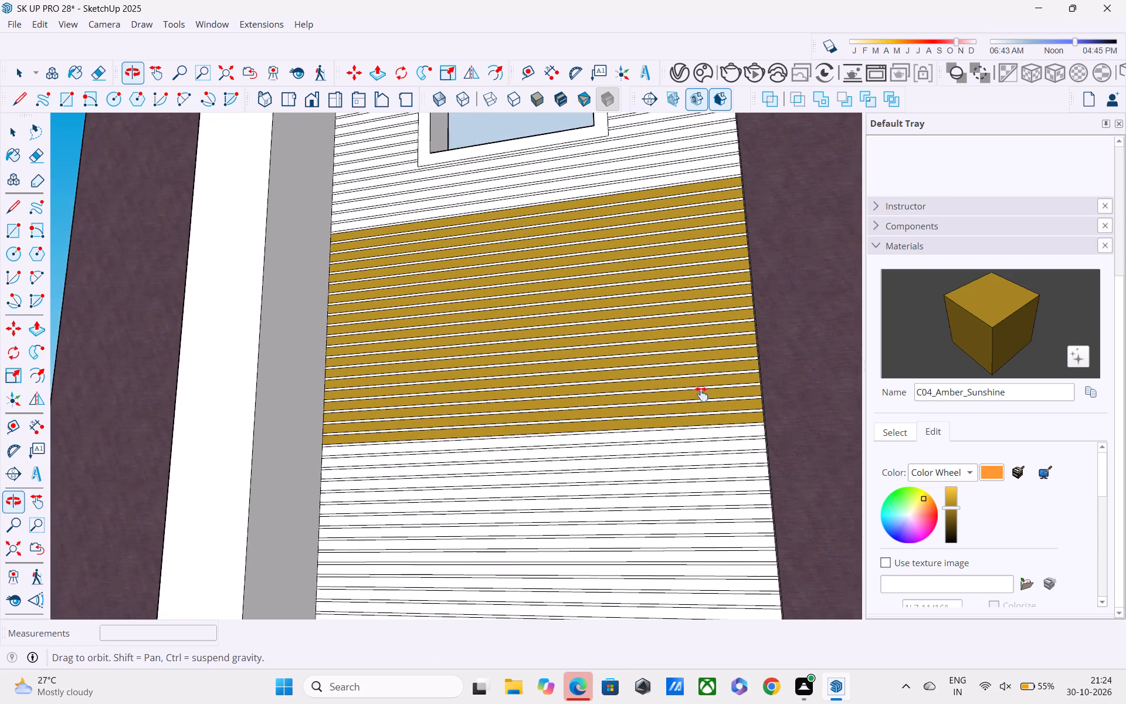
middle_click_drag(701, 394, 701, 302, "shift")
left_click(701, 295)
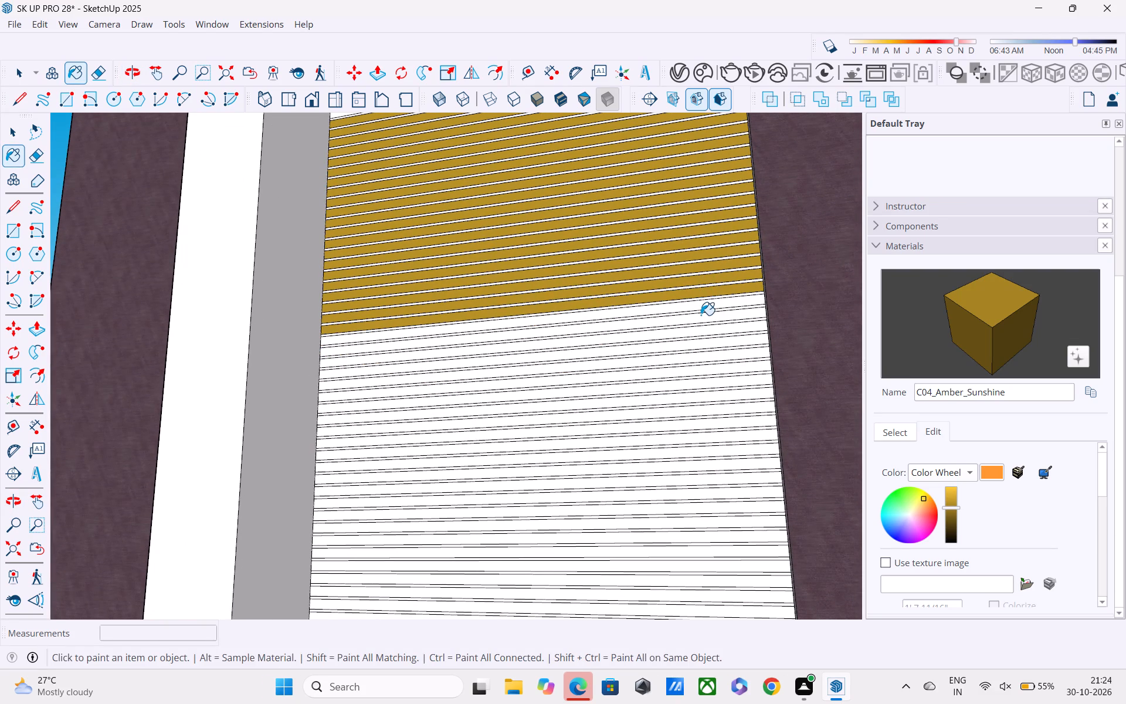
left_click(701, 315)
left_click(701, 309)
left_click(698, 331)
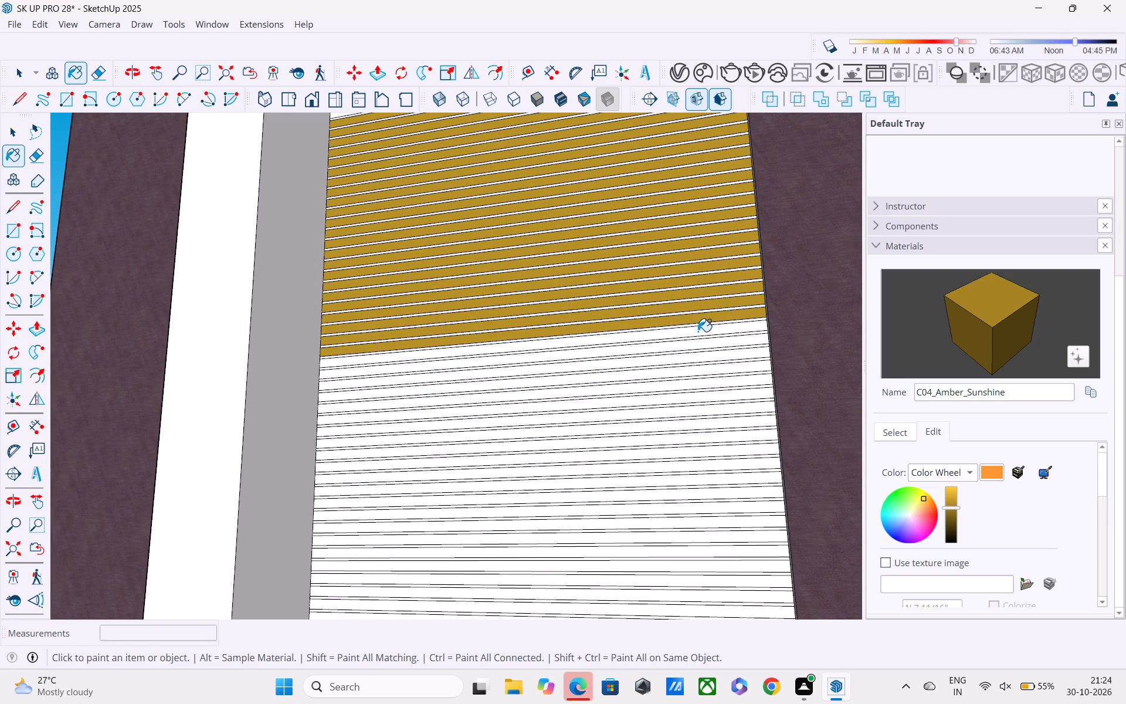
left_click(698, 343)
left_click(698, 354)
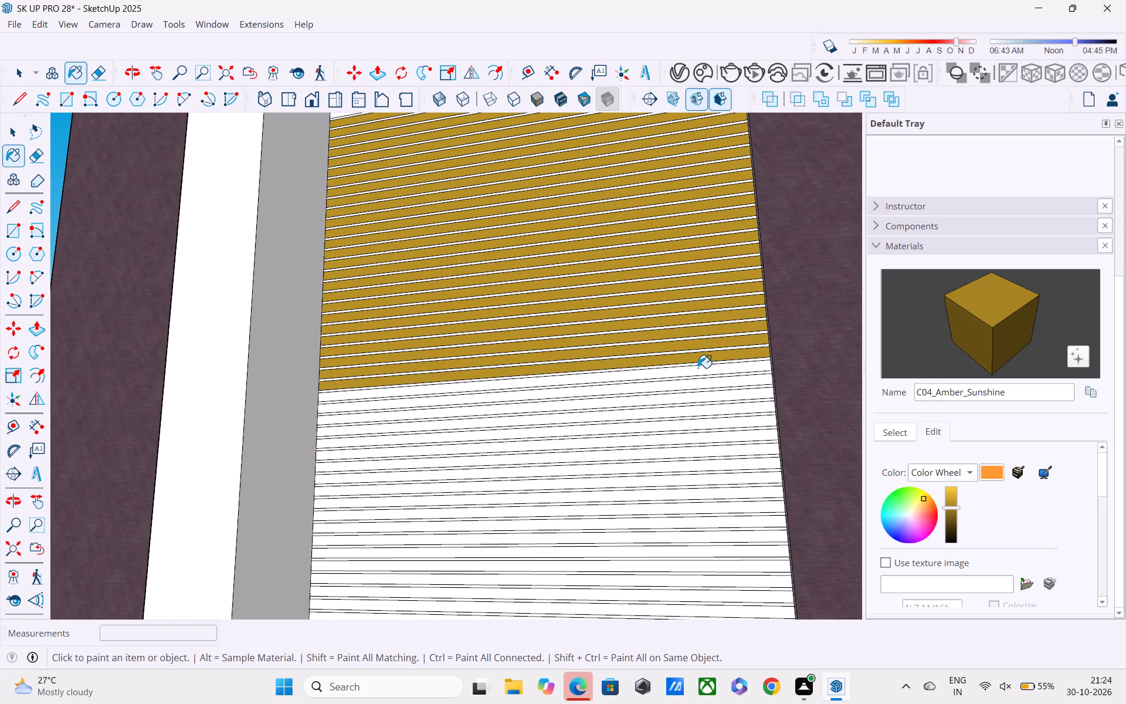
left_click(698, 368)
left_click(698, 384)
left_click(698, 394)
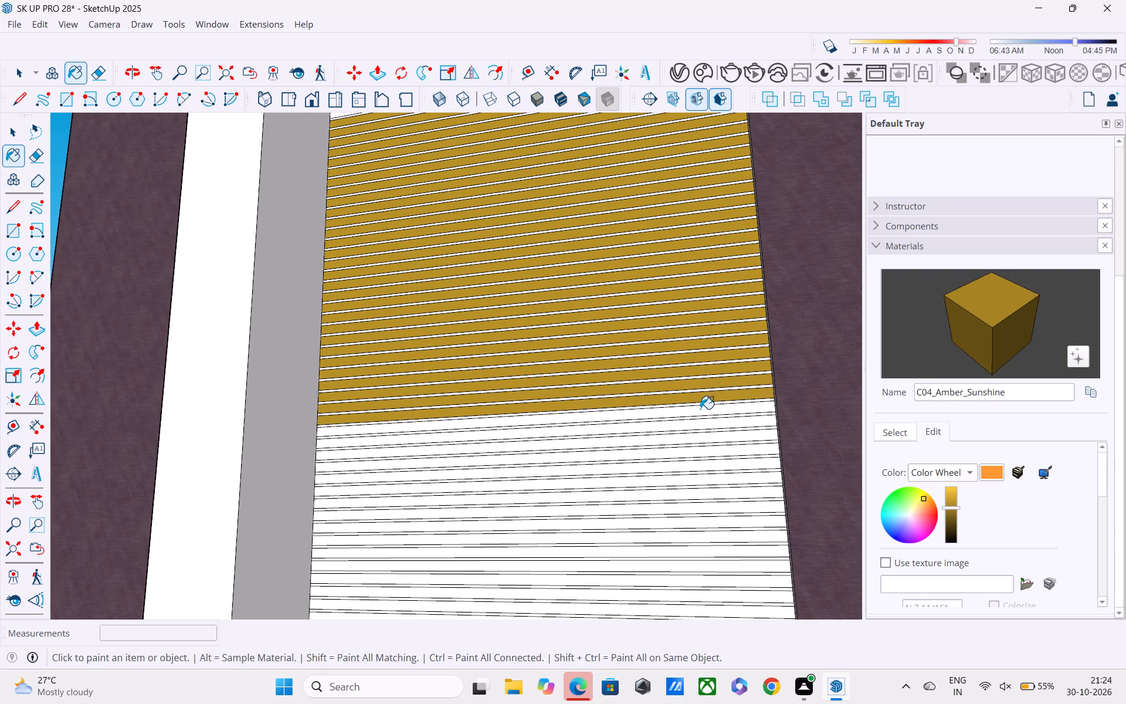
left_click(700, 410)
left_click(700, 420)
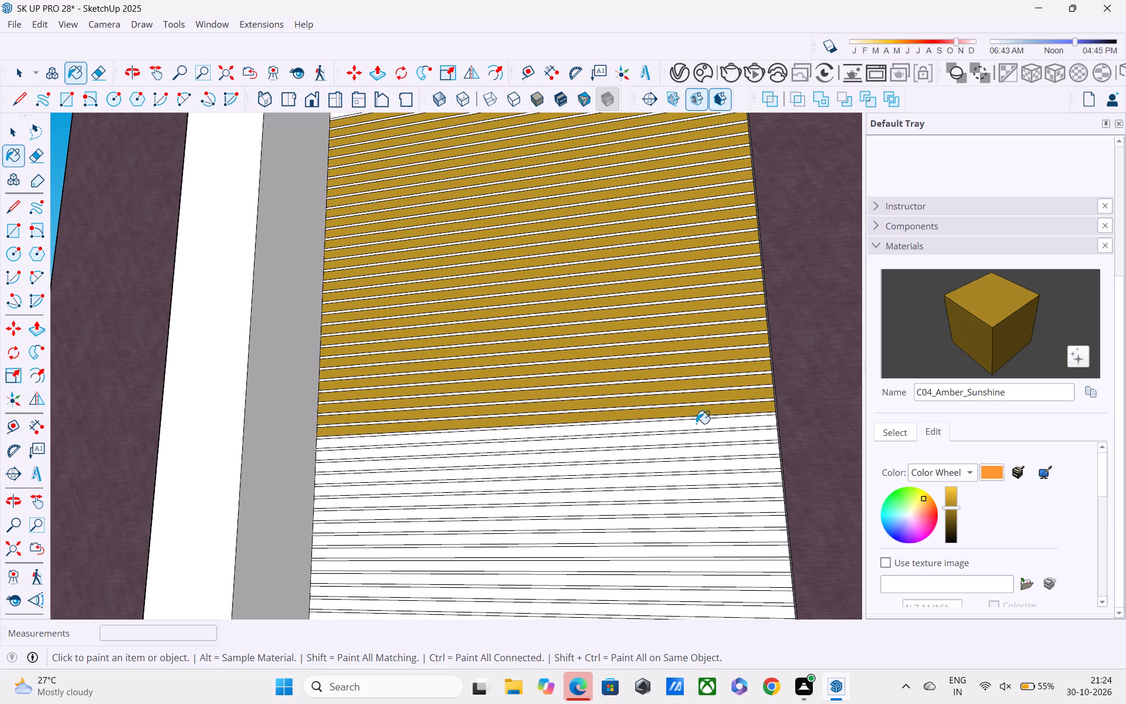
Paint about a dozen further unpainted strips below the golden area of the recess wall with C04_Amber_Sunshine.
scroll(685, 400, "up", 2)
middle_click_drag(684, 353, 589, 203, "shift")
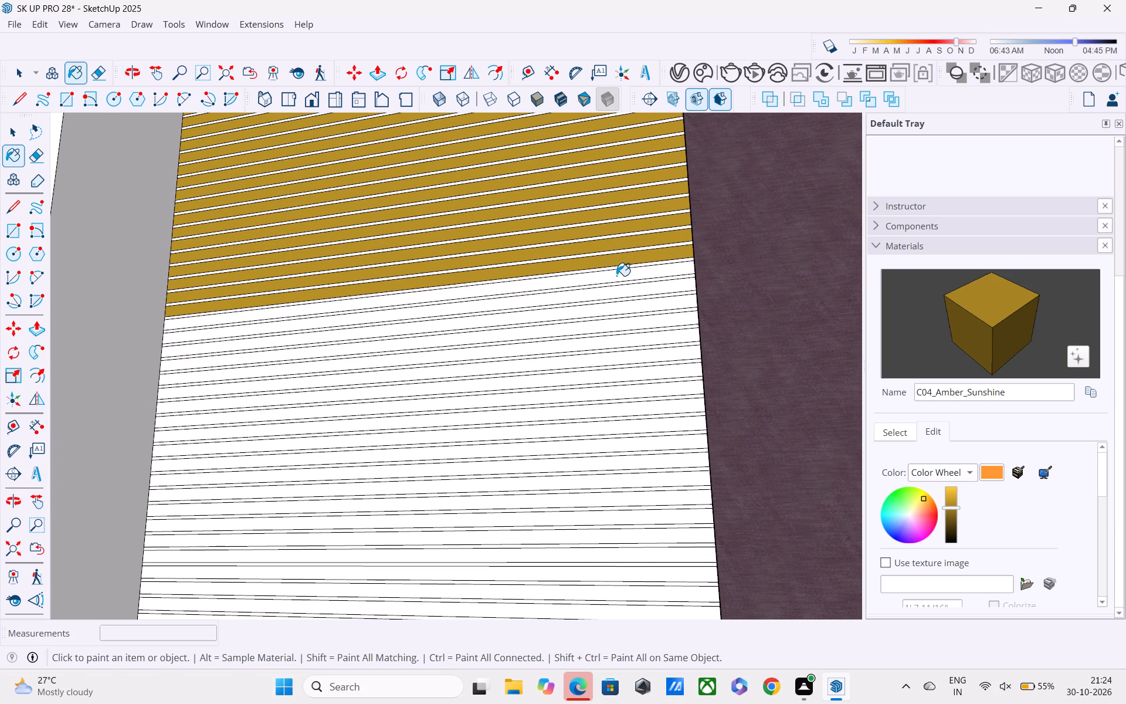
left_click(616, 276)
left_click(618, 292)
left_click(619, 313)
left_click(619, 330)
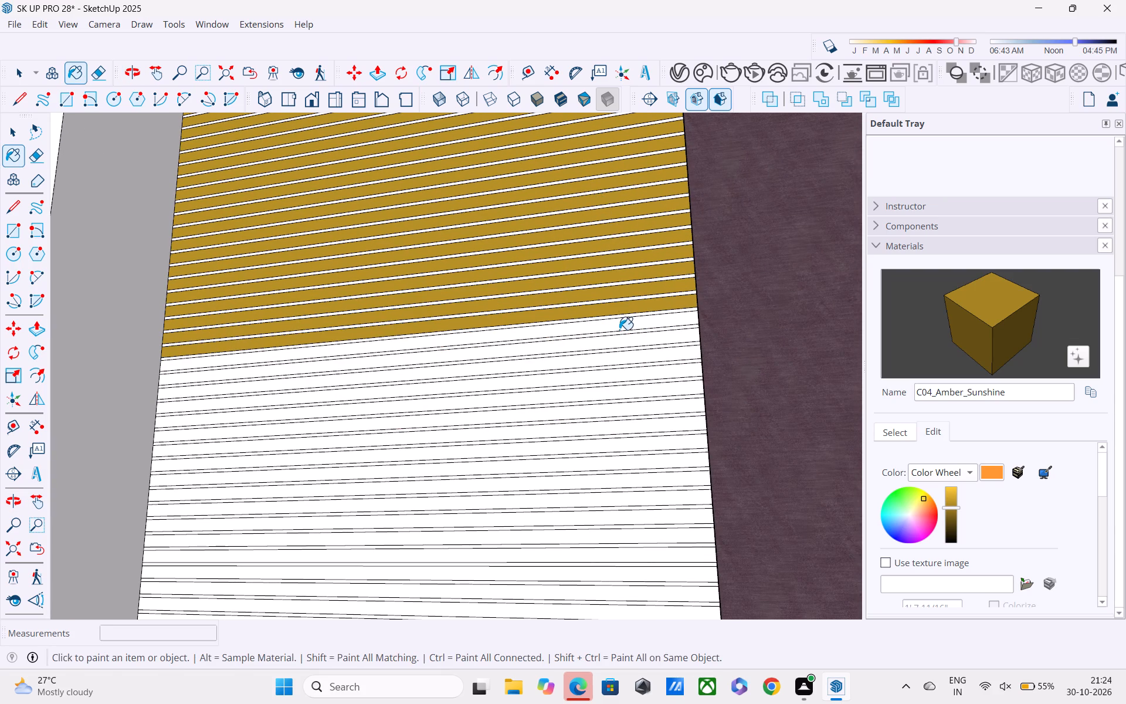
left_click(622, 348)
left_click(624, 343)
left_click(624, 358)
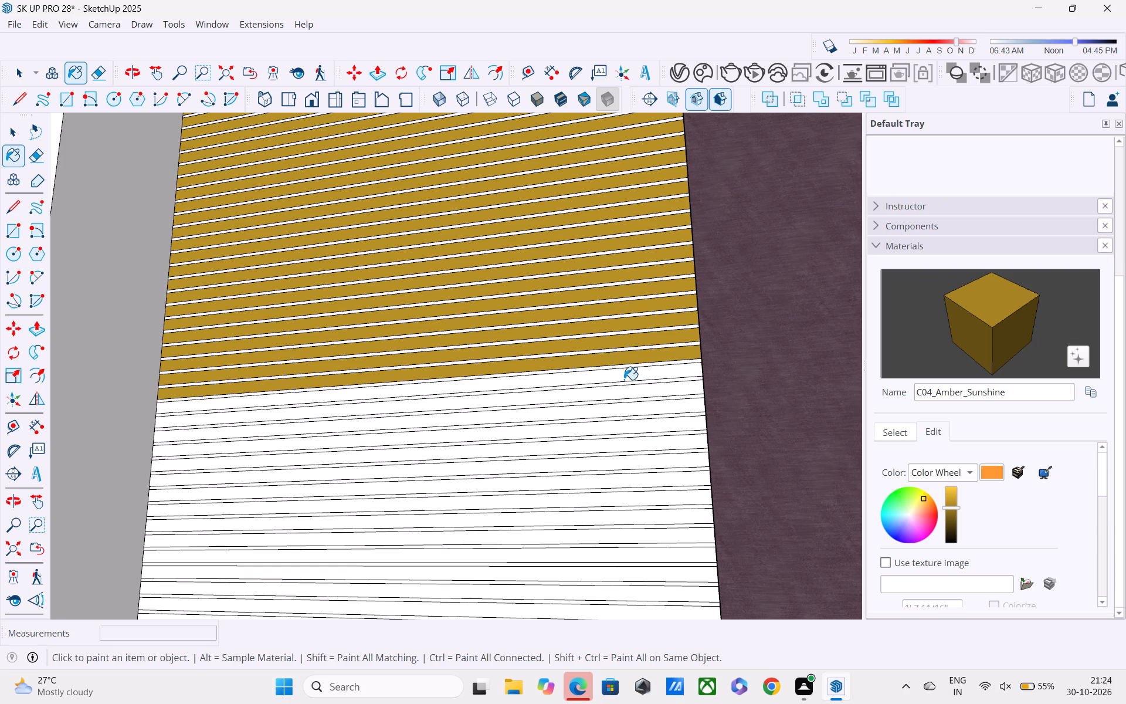
left_click(624, 372)
left_click(623, 388)
left_click(623, 404)
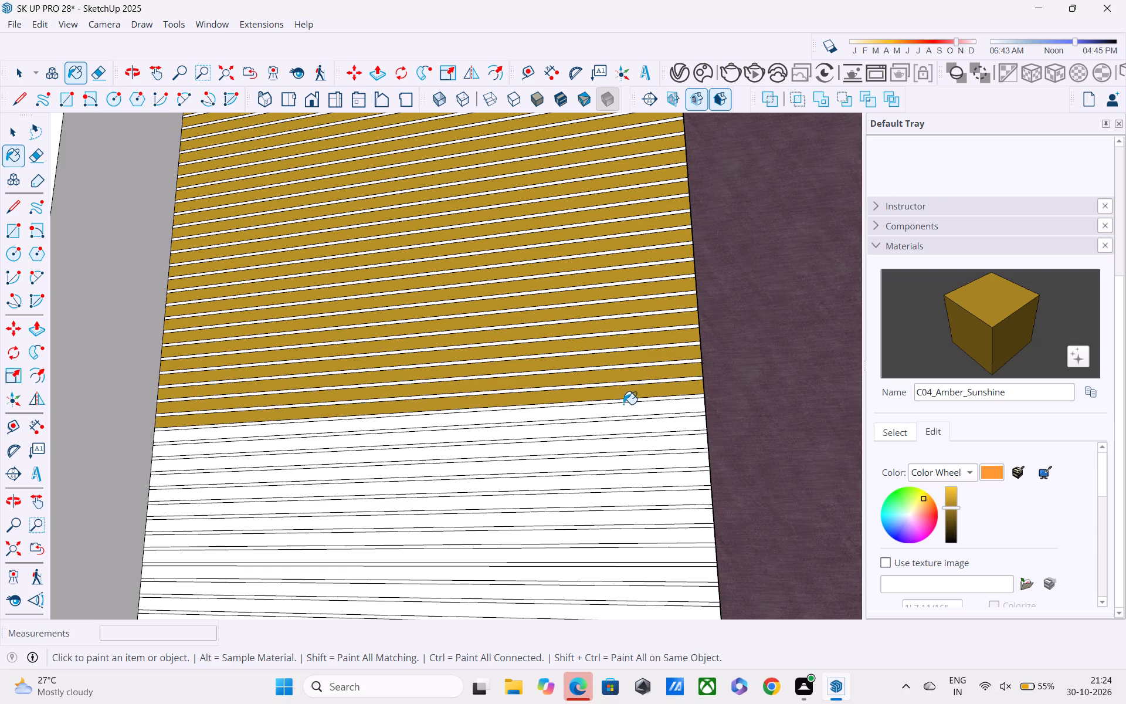
left_click(624, 430)
left_click(624, 445)
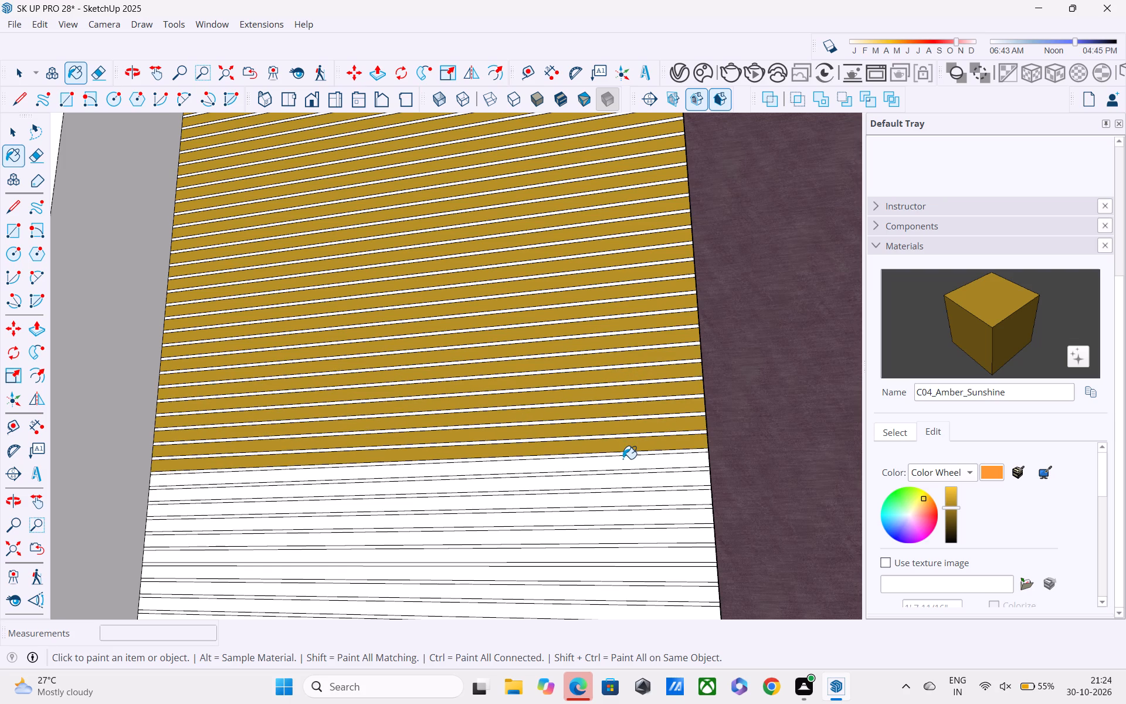
left_click(622, 459)
Paint about eleven more strips farther down the recess wall with C04_Amber_Sunshine, keeping the grooves between them white.
middle_click_drag(622, 459, 614, 300, "shift")
left_click(614, 325)
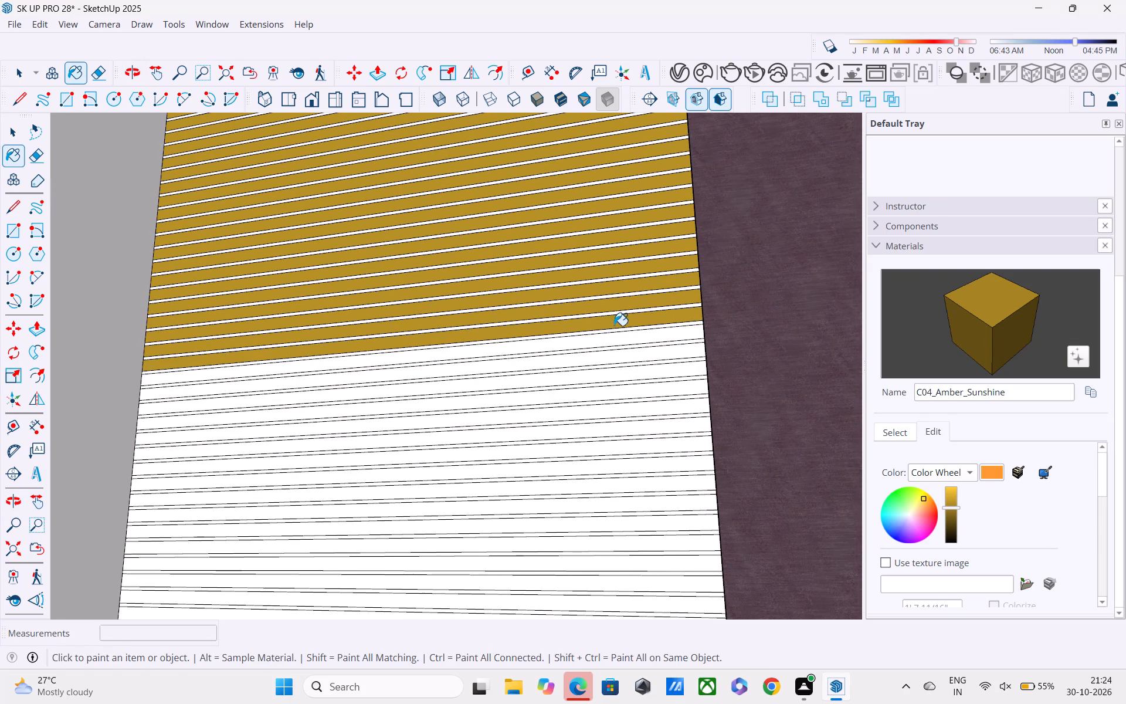
left_click(613, 336)
left_click(615, 358)
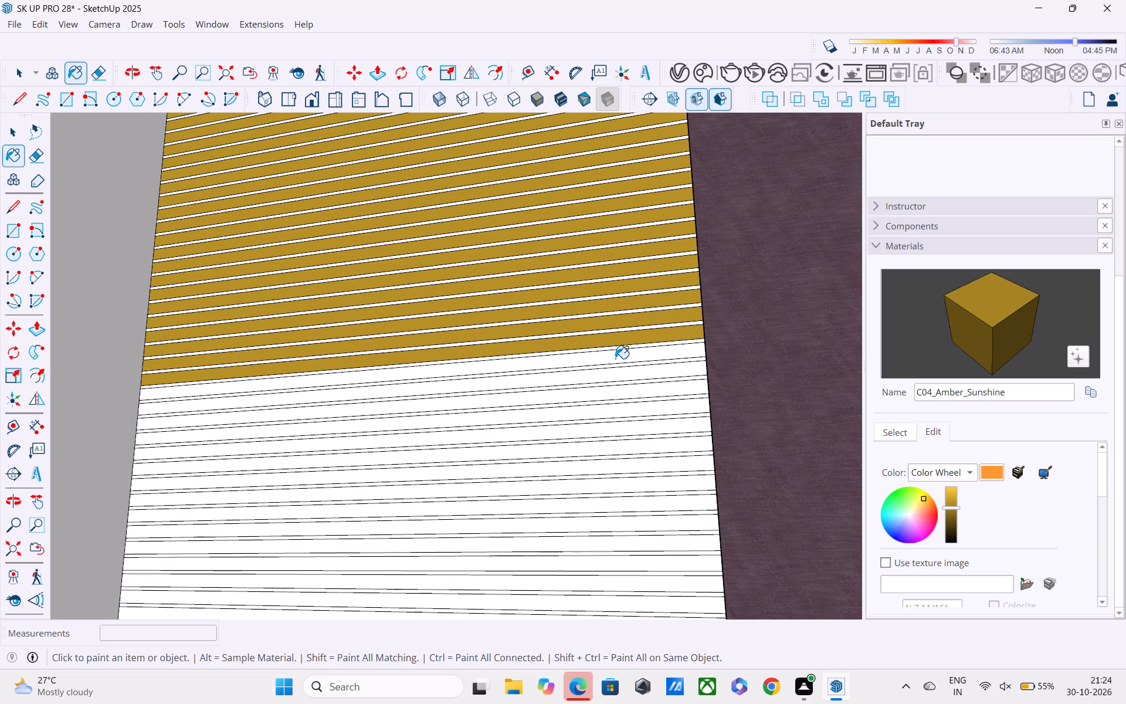
left_click(615, 373)
left_click(615, 388)
left_click(615, 412)
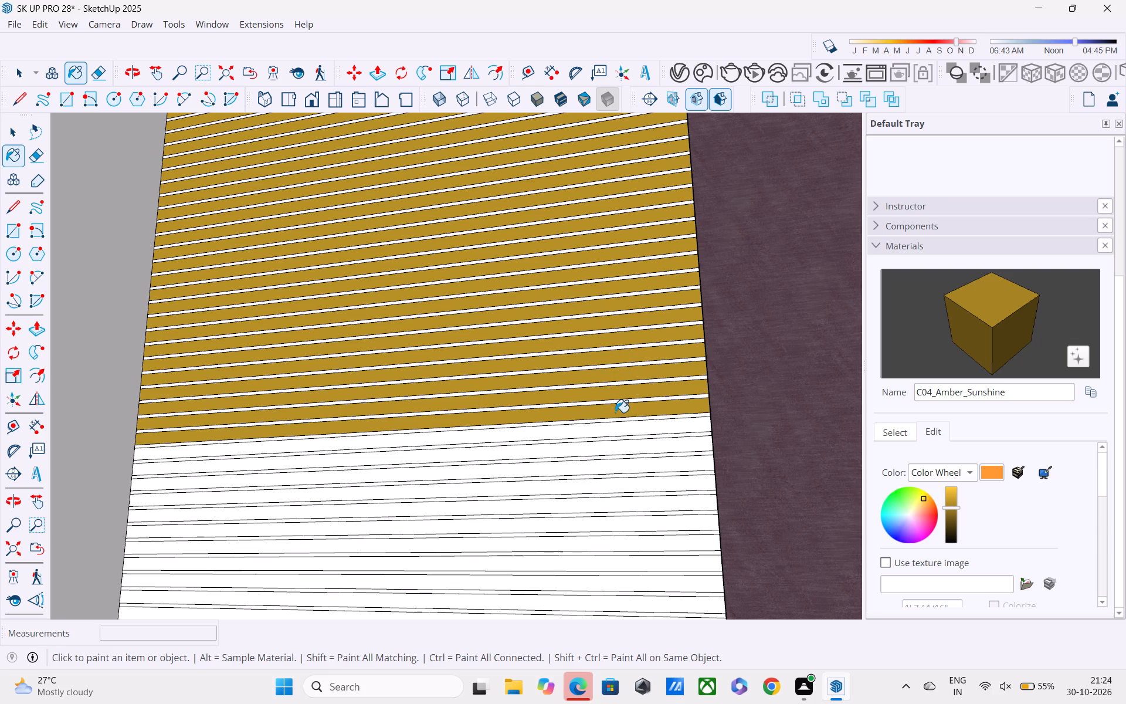
left_click(615, 426)
left_click(615, 446)
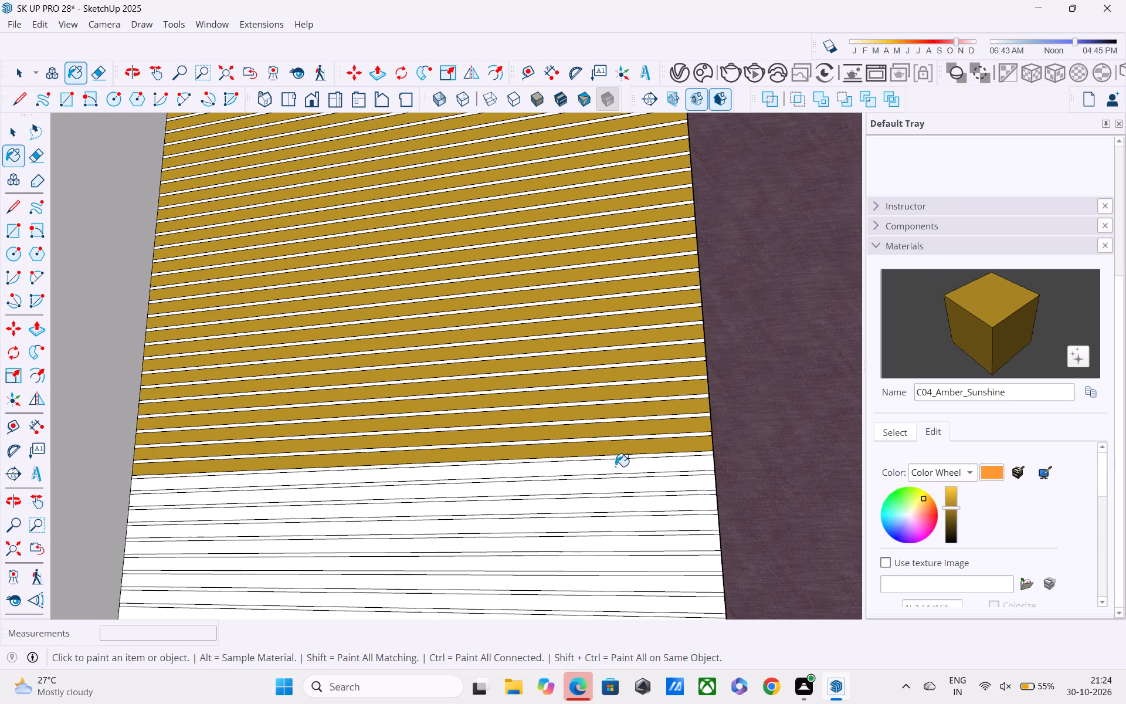
left_click(615, 468)
left_click(615, 487)
left_click(611, 504)
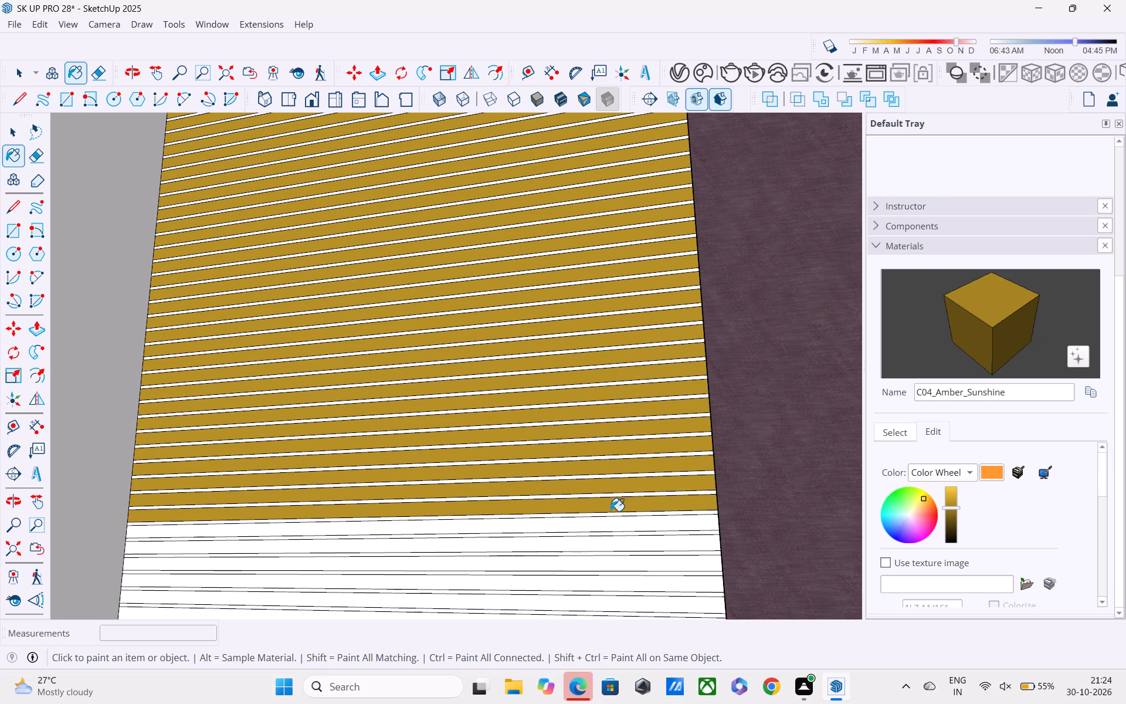
left_click(610, 528)
Apply C04_Amber_Sunshine to about the next ten strips, bringing the golden area toward the lower part of the recess wall.
middle_click_drag(605, 503, 602, 363, "shift")
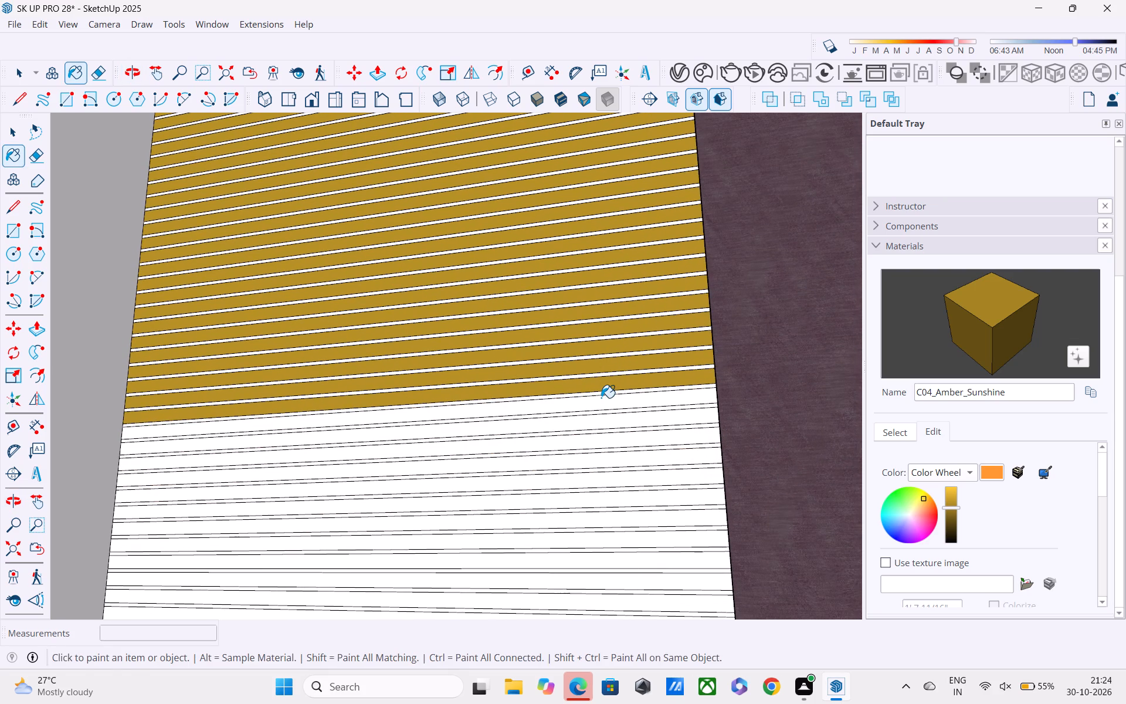
left_click(601, 398)
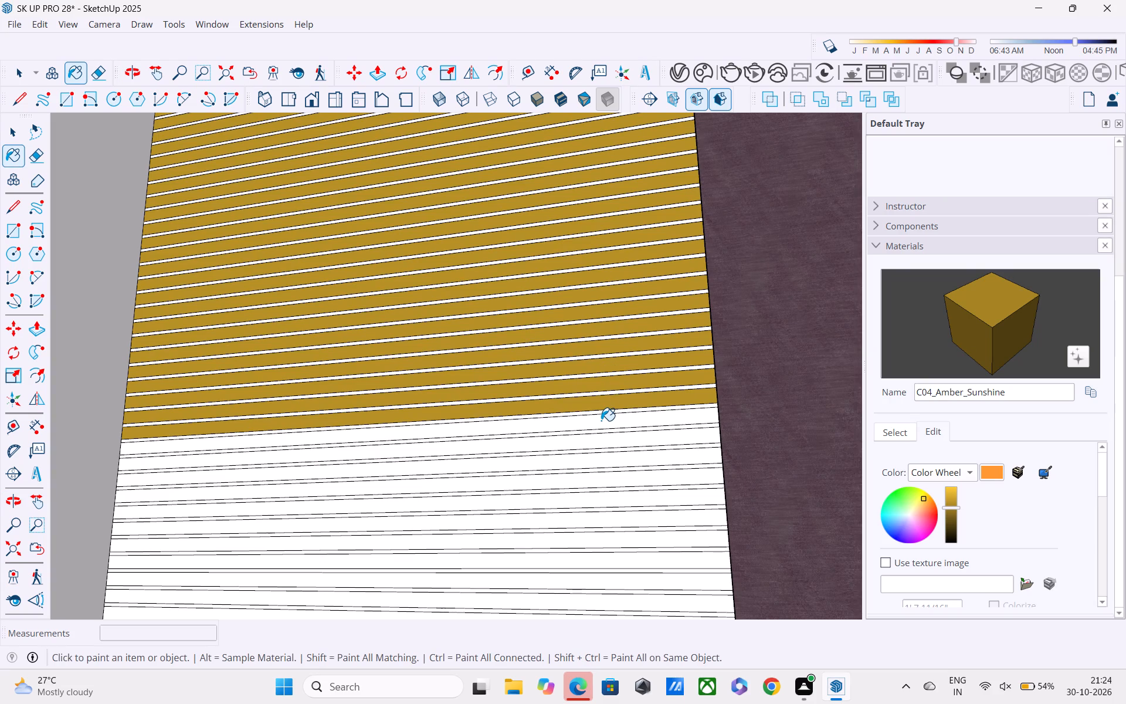
middle_click_drag(601, 421, 581, 285, "shift")
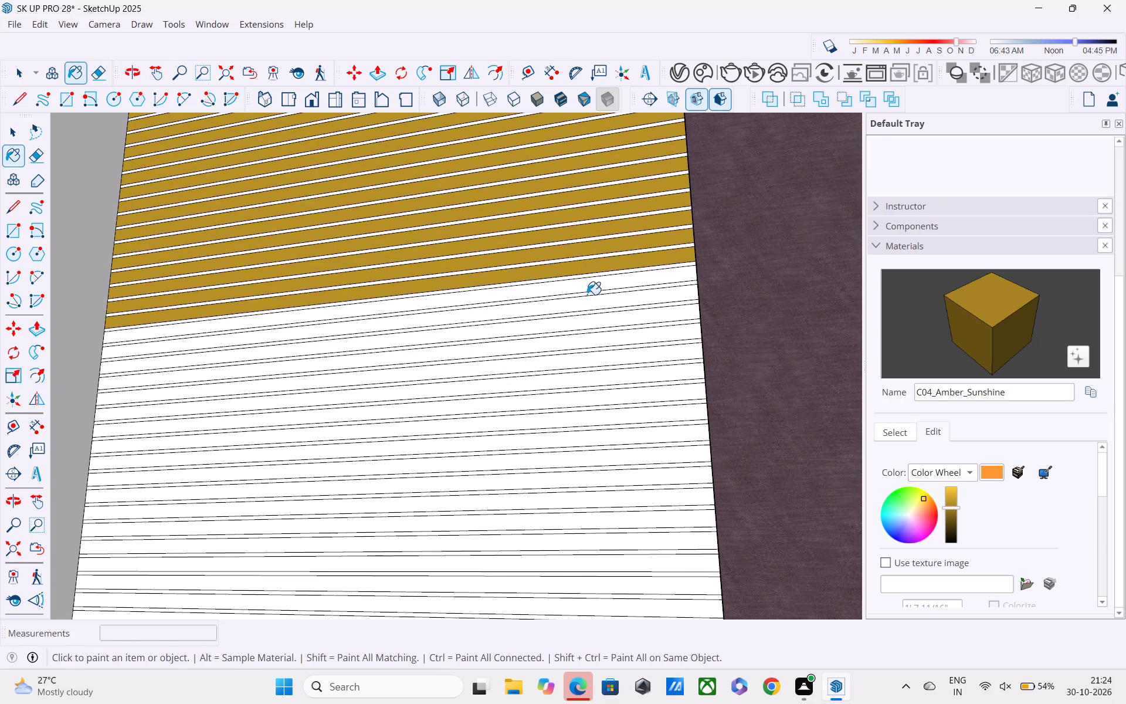
left_click(588, 284)
left_click(589, 301)
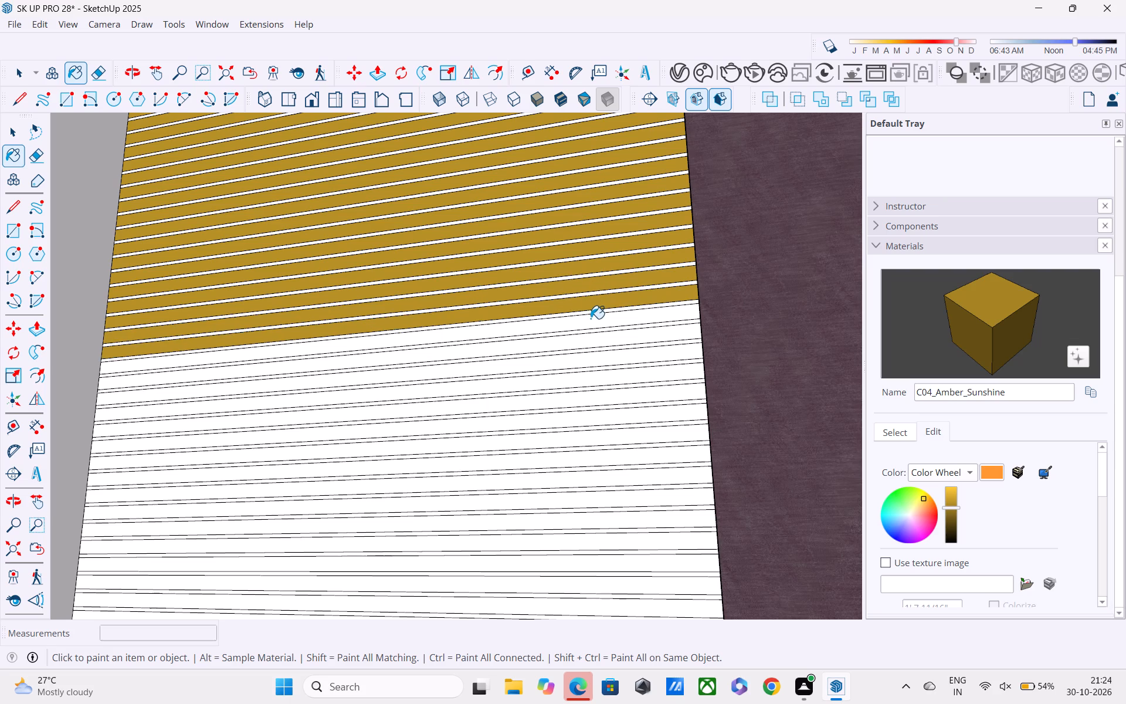
left_click(591, 319)
middle_click_drag(595, 341, 593, 246, "shift")
left_click(593, 243)
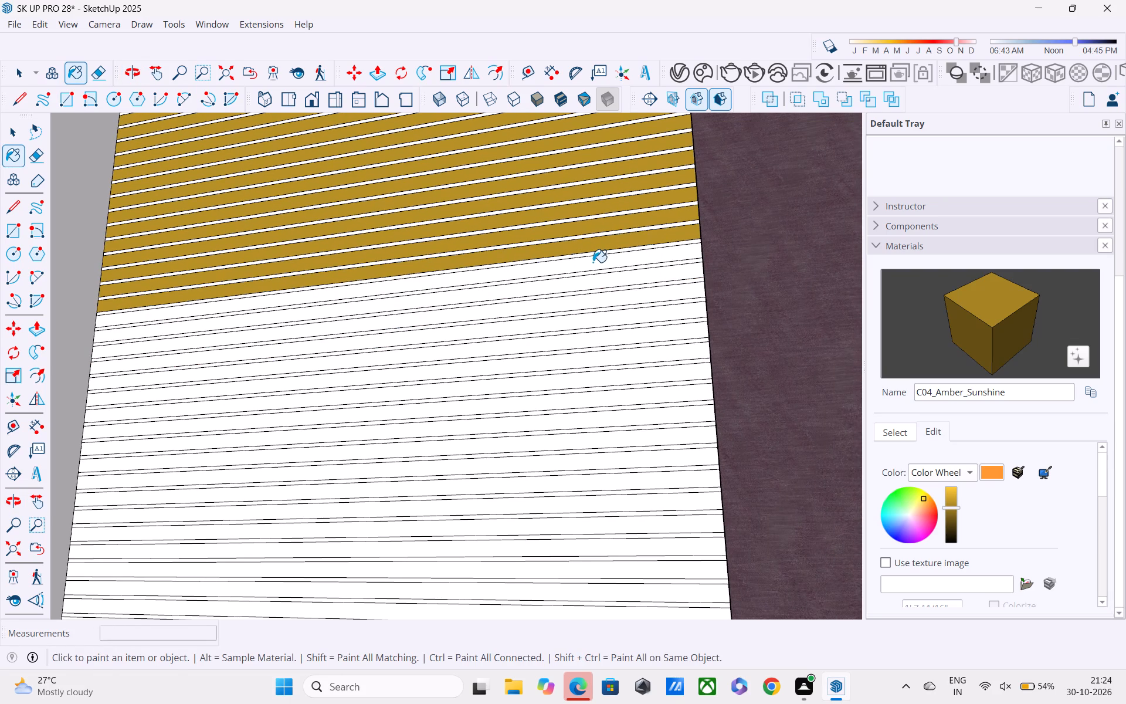
left_click(593, 262)
left_click(593, 281)
left_click(596, 300)
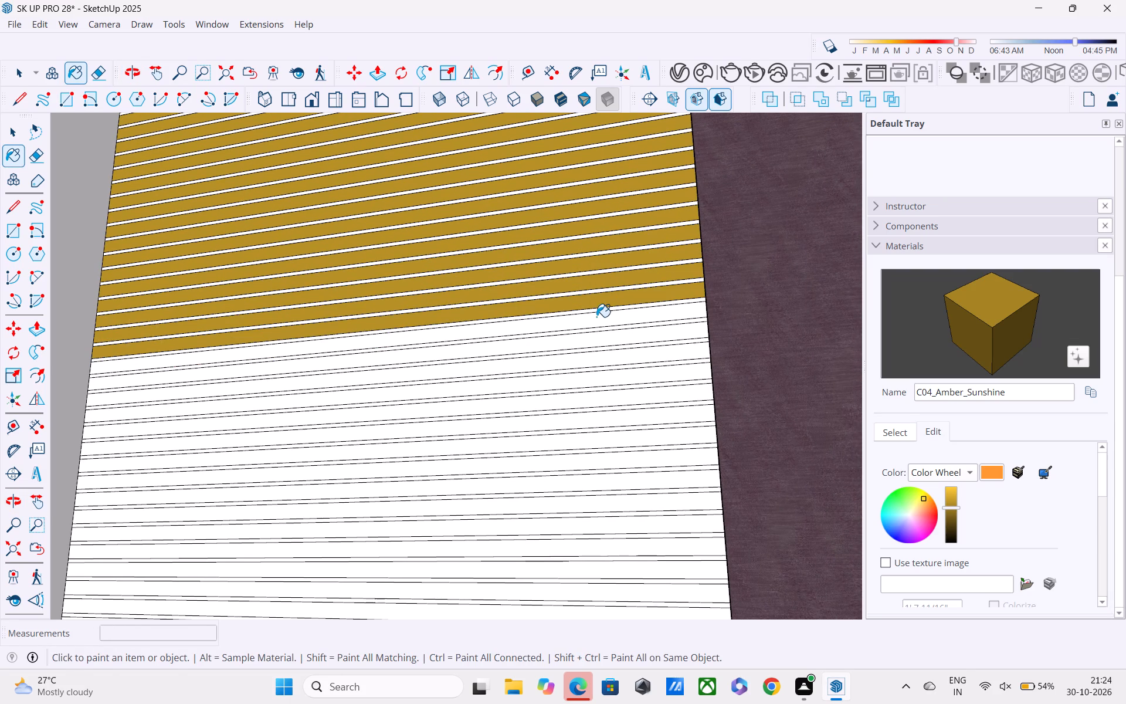
left_click(596, 317)
left_click(598, 338)
left_click(599, 360)
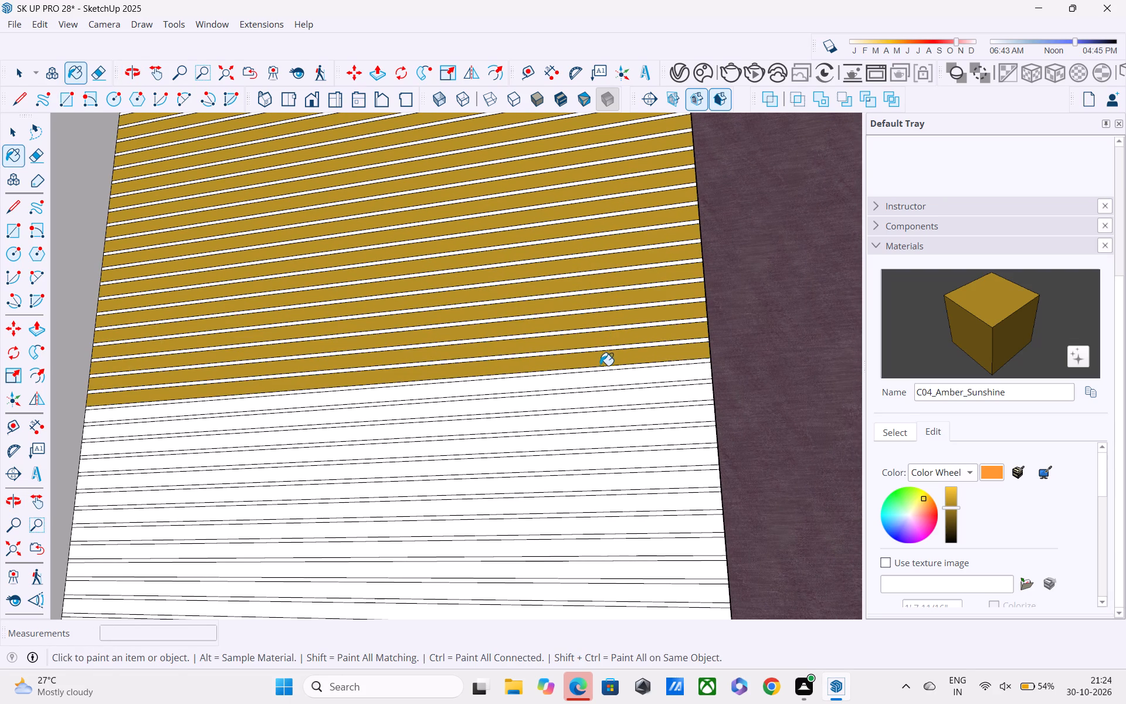
Paint about the next eight unpainted strips in the lower part of the recess wall with C04_Amber_Sunshine.
middle_click_drag(605, 388, 605, 288)
left_click(603, 275)
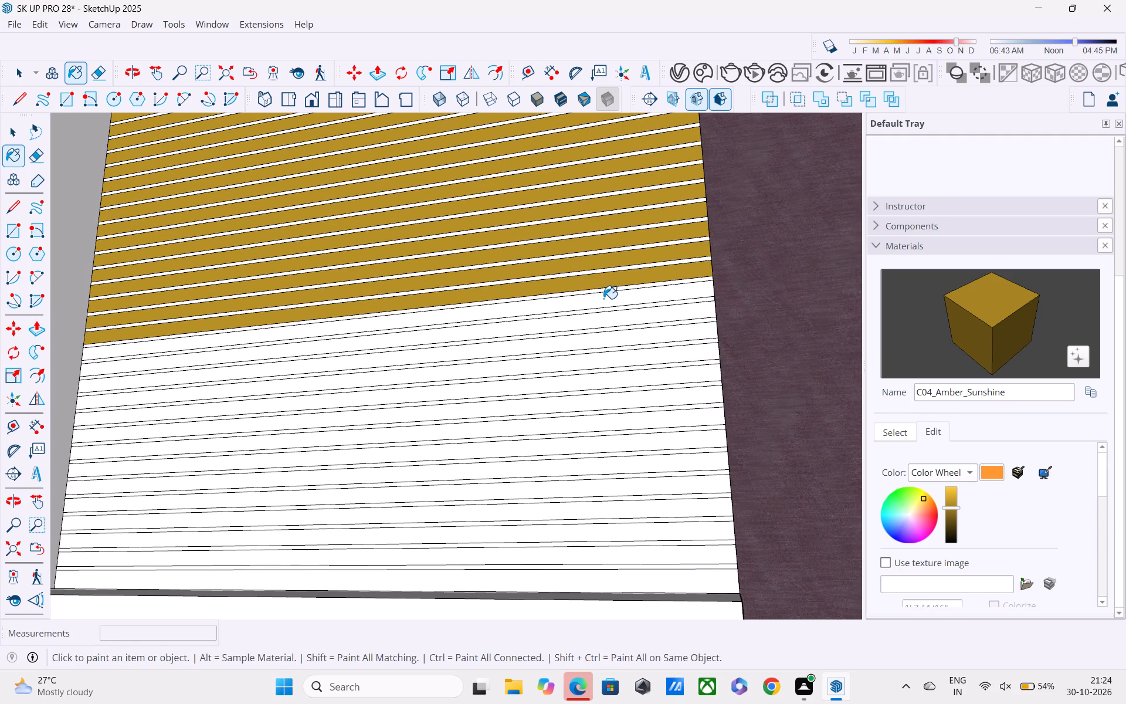
left_click(603, 299)
middle_click_drag(606, 322, 605, 280, "shift")
left_click(605, 279)
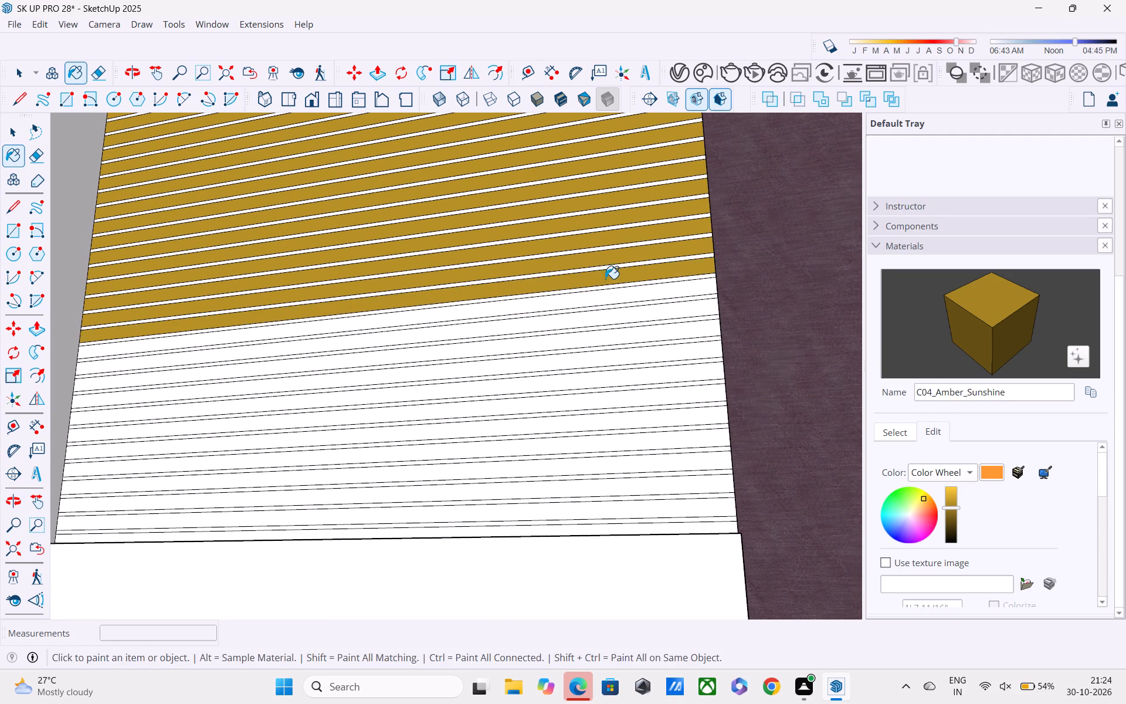
middle_click_drag(611, 298, 628, 340)
left_click(628, 309)
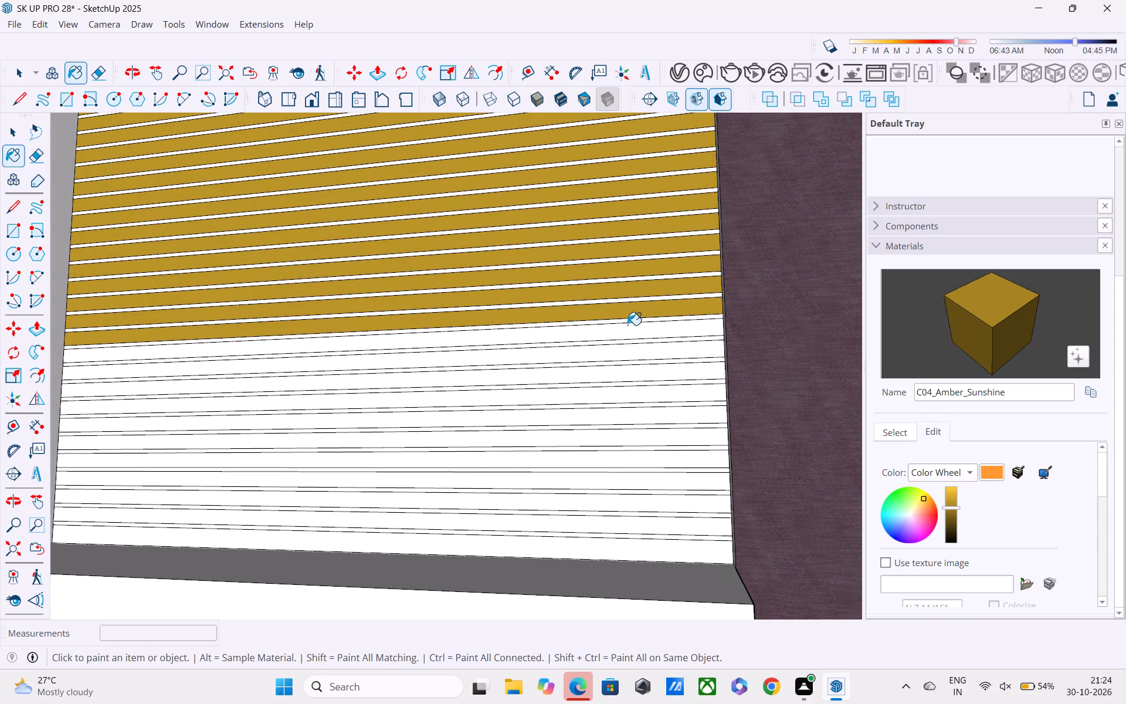
left_click(628, 325)
left_click(629, 349)
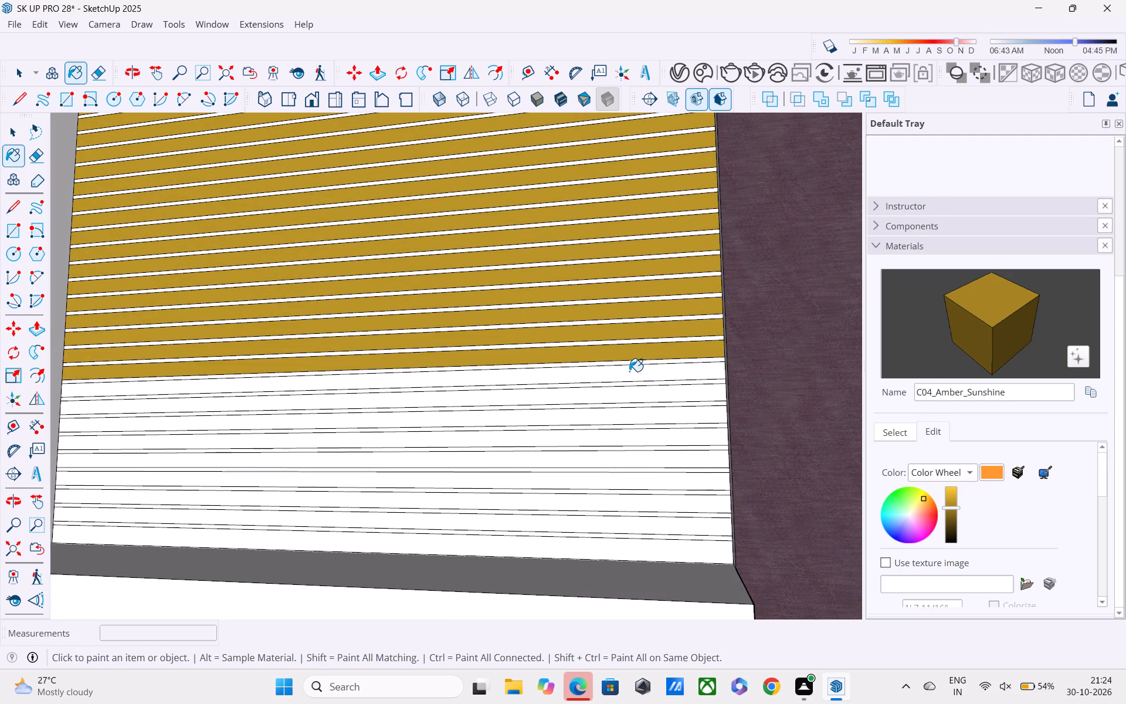
left_click(629, 371)
left_click(629, 396)
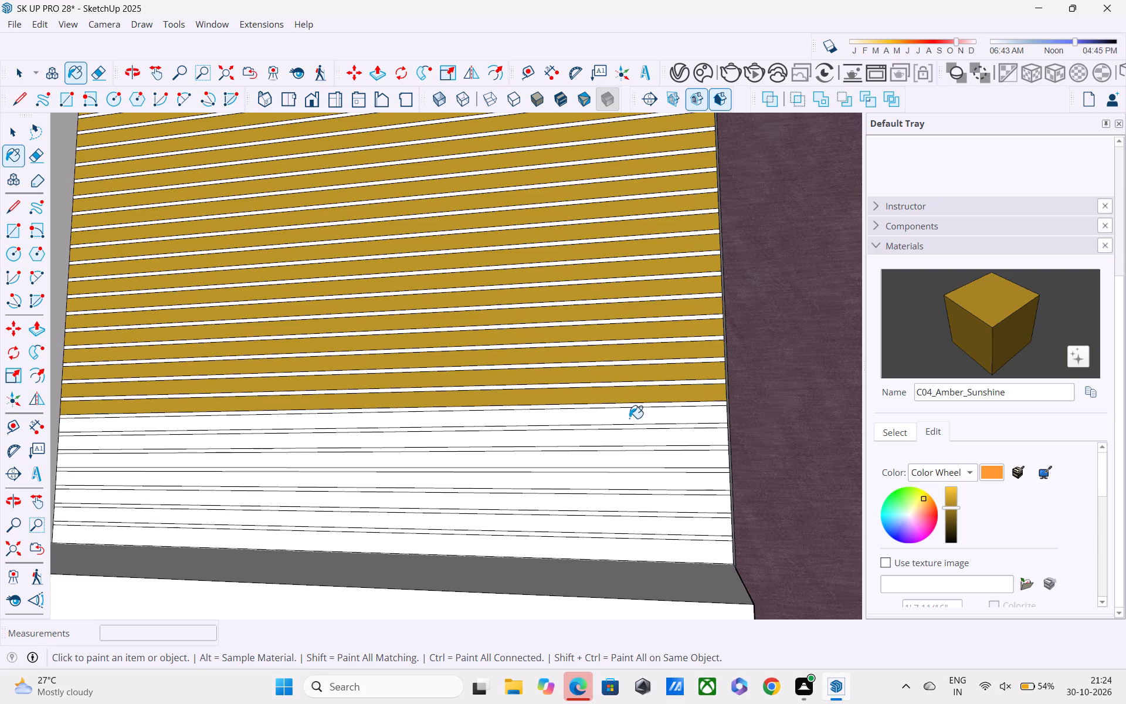
Apply C04_Amber_Sunshine to the last unpainted strips at the foot of the recess wall, down to the bottom ledge.
left_click(629, 418)
left_click(625, 445)
left_click(623, 456)
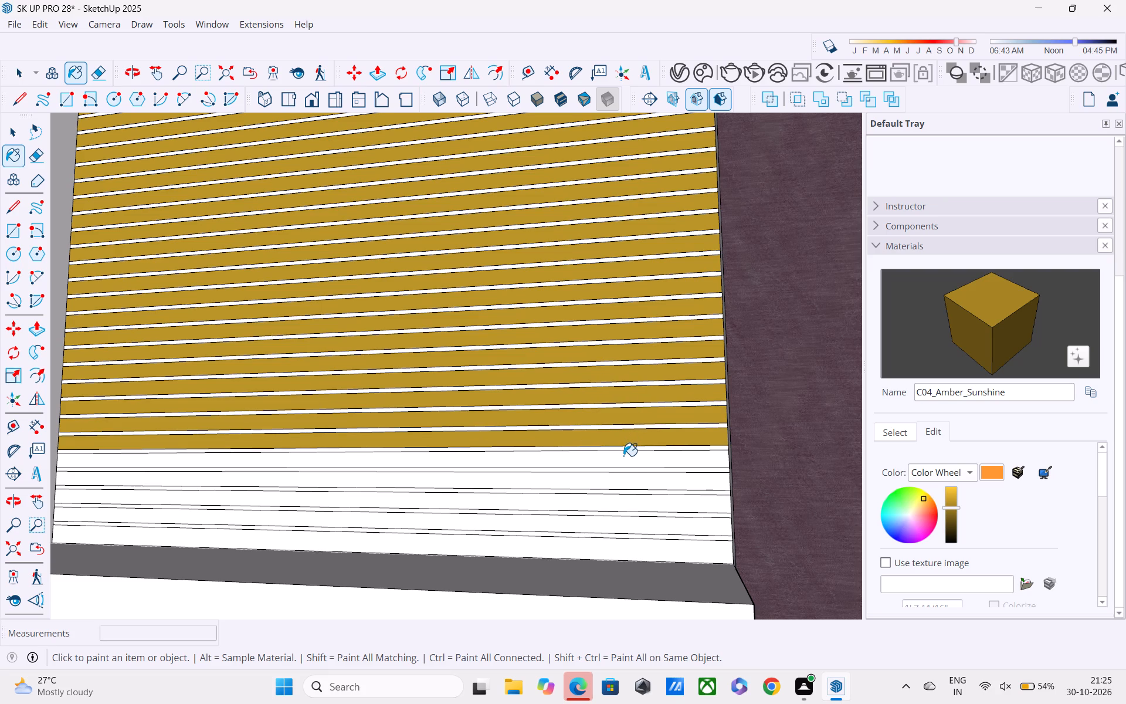
left_click(622, 480)
left_click(619, 502)
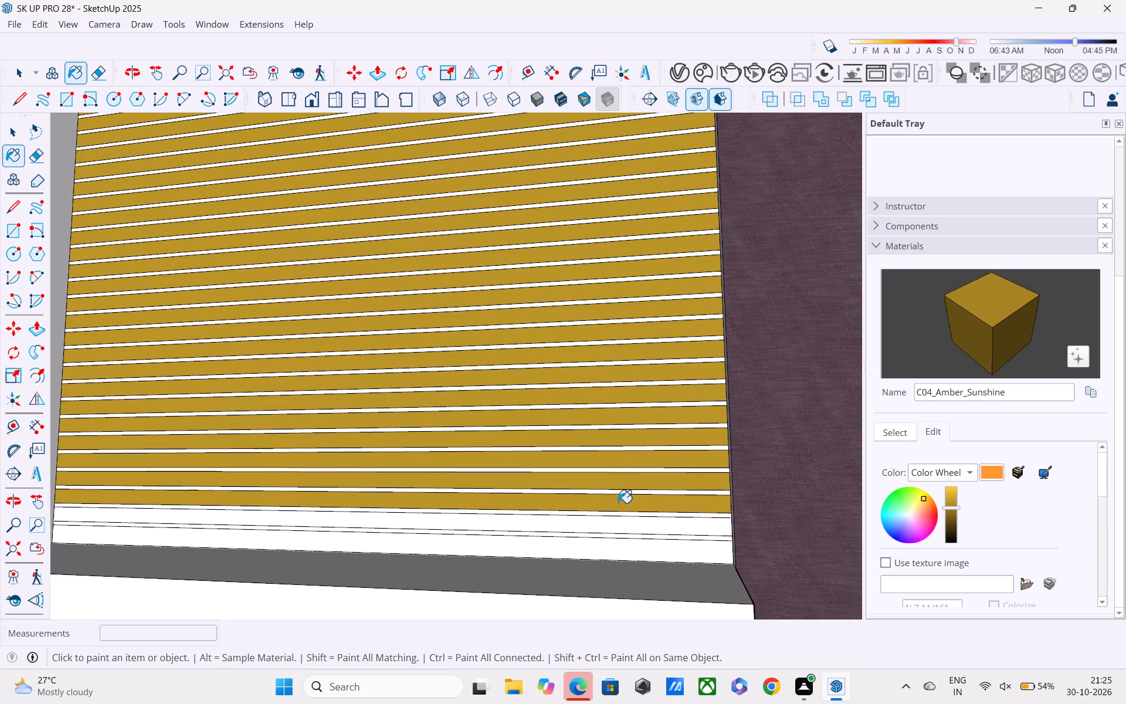
middle_click_drag(618, 503, 612, 442, "shift")
left_click(613, 465)
middle_click_drag(613, 465, 623, 510)
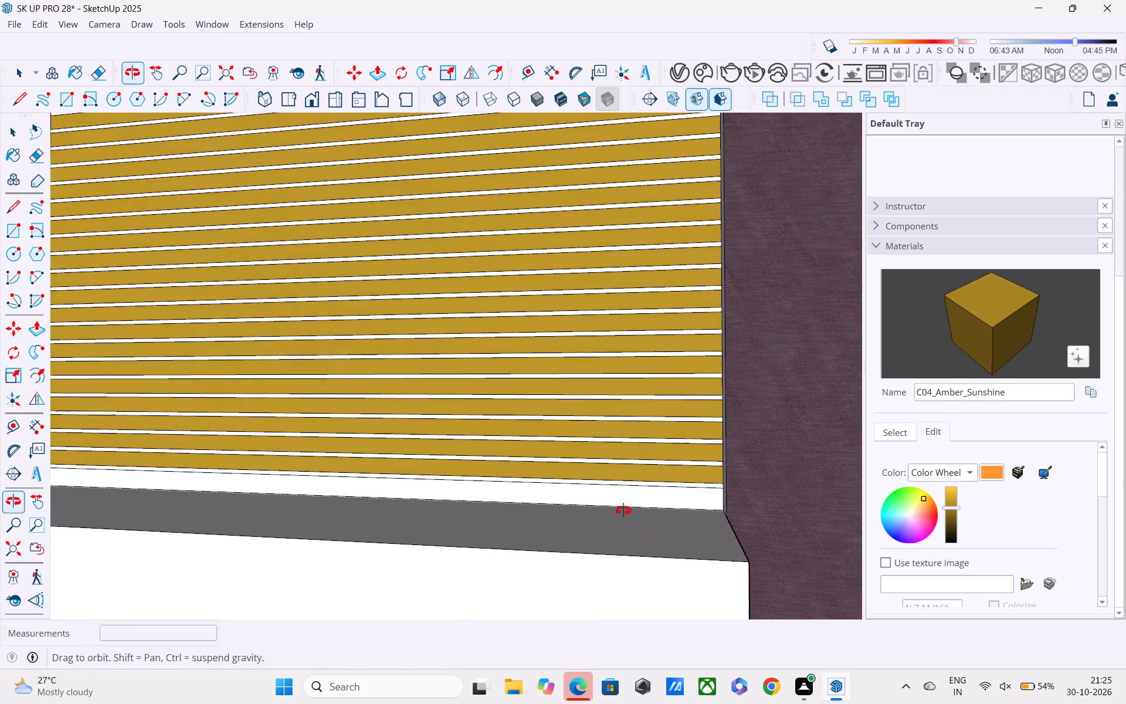
middle_click_drag(623, 510, 626, 522)
left_click(623, 503)
middle_click_drag(619, 486, 637, 590, "shift")
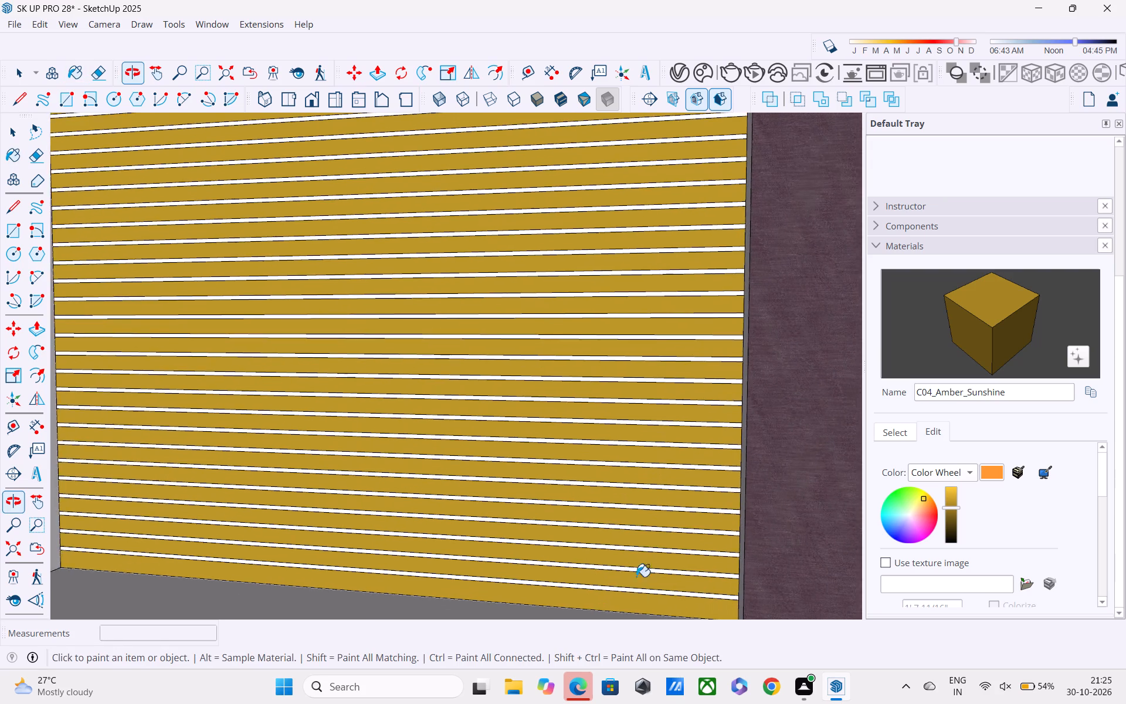
Paint the six white strips between the golden area and the small window's bottom edge with C04_Amber_Sunshine.
scroll(636, 530, "down", 5)
scroll(618, 472, "down", 3)
middle_click_drag(618, 472, 635, 629, "shift")
scroll(602, 479, "down", 3)
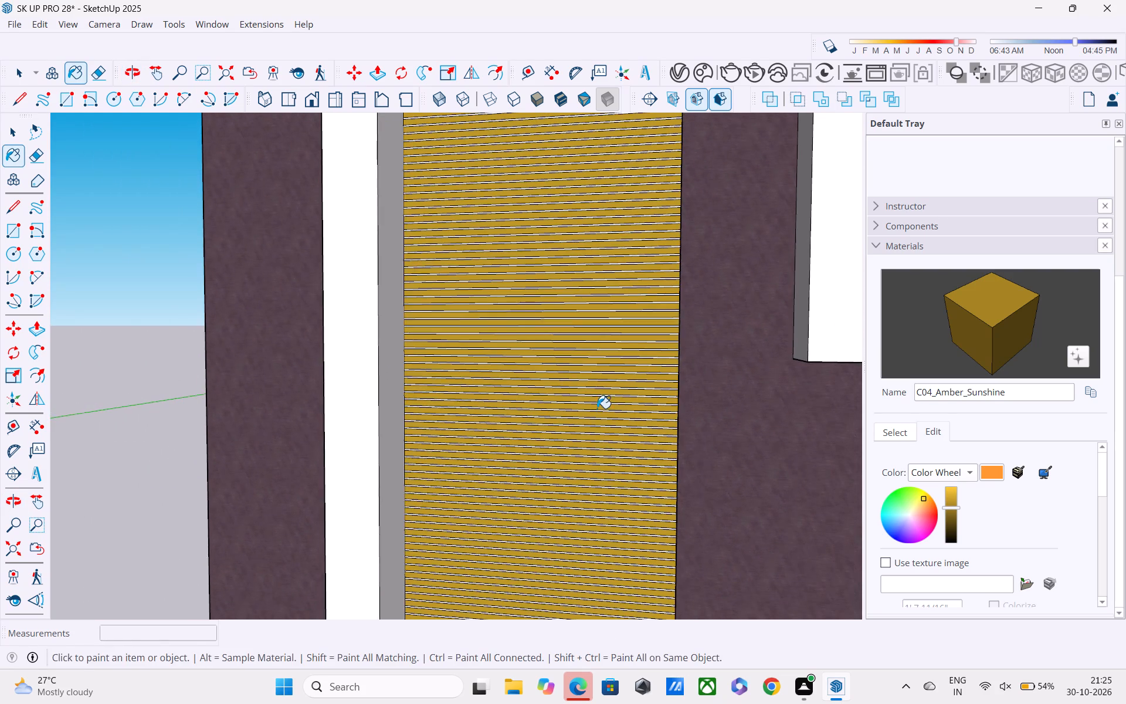
middle_click_drag(599, 435, 615, 608, "shift")
scroll(614, 607, "down", 1, "shift")
middle_click_drag(618, 314, 636, 461)
scroll(636, 383, "up", 5)
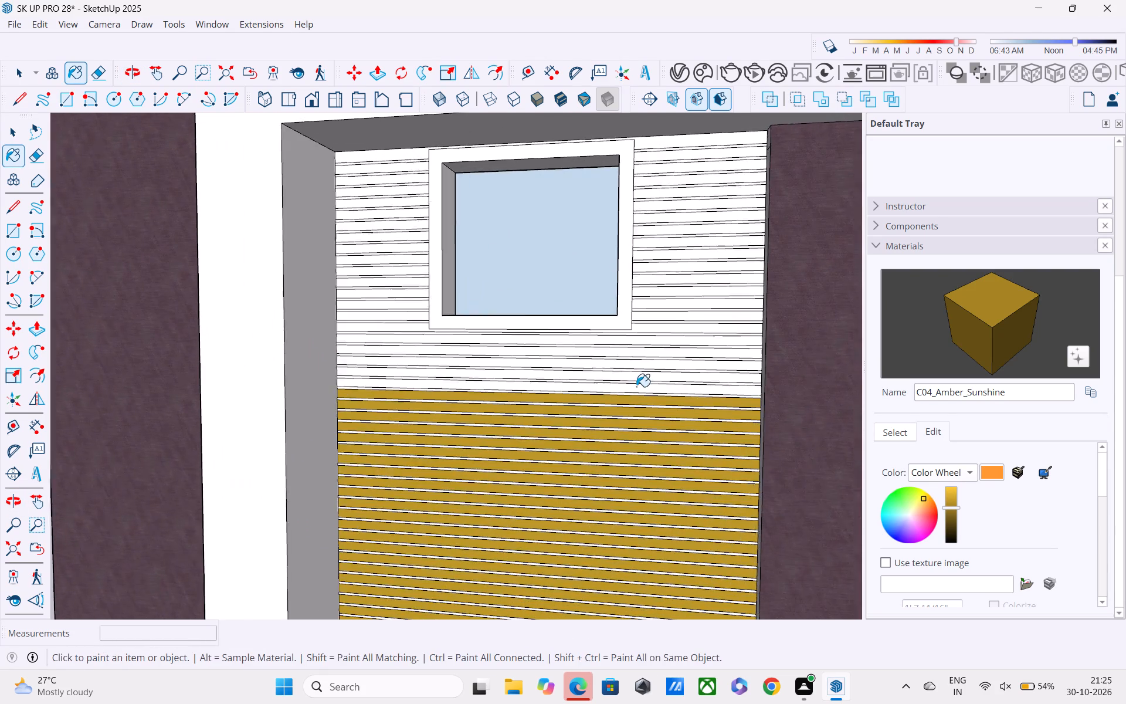
scroll(636, 387, "up", 1)
left_click(636, 388)
left_click(637, 374)
left_click(637, 361)
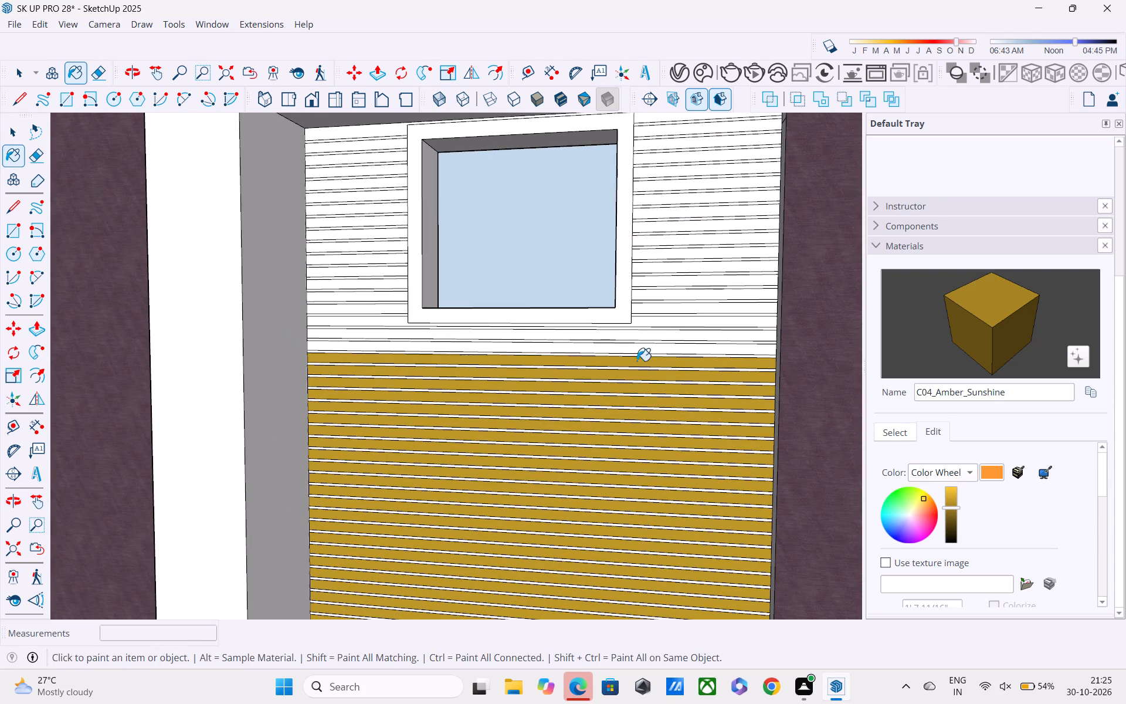
left_click(638, 348)
left_click(639, 335)
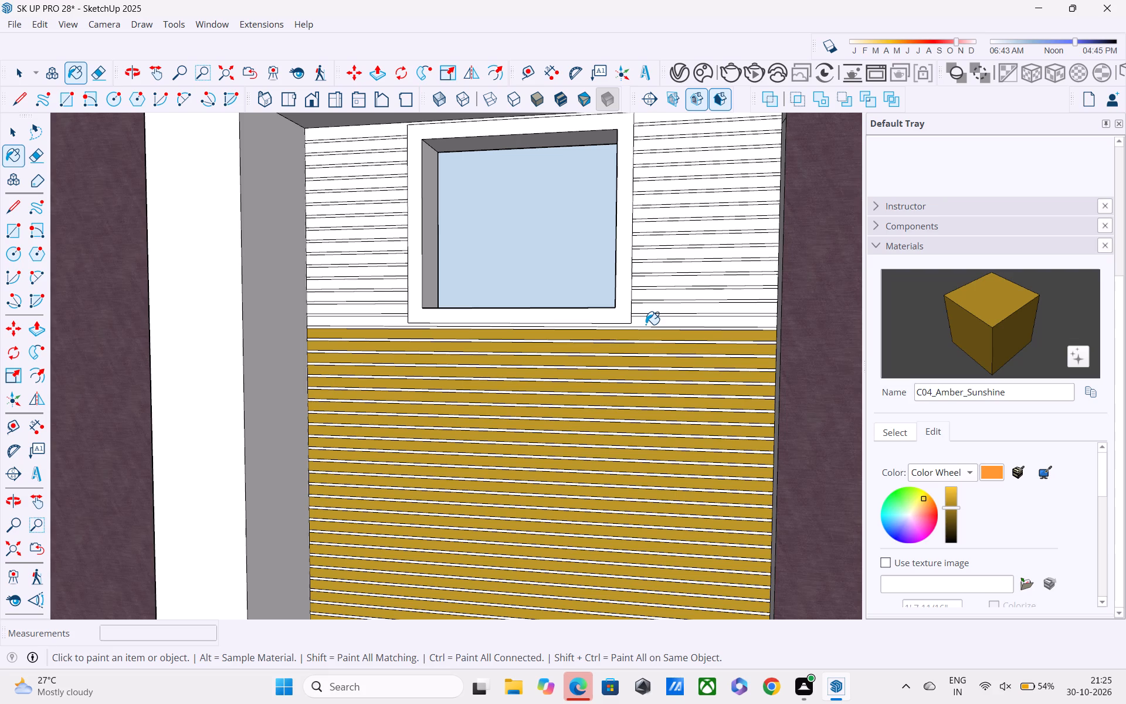
left_click(646, 324)
Paint the lower strips on the right side of the small window with C04_Amber_Sunshine, leaving the grooves white.
left_click(649, 309)
left_click(652, 297)
left_click(653, 282)
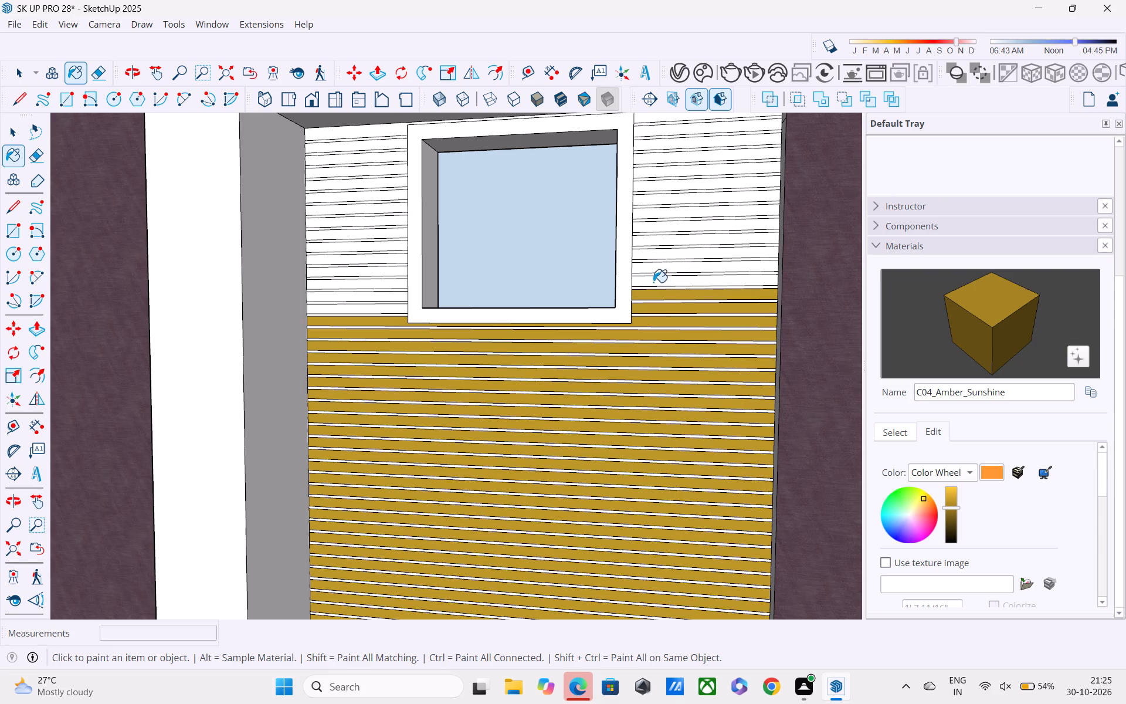
left_click(654, 268)
middle_click_drag(660, 274, 671, 340, "shift")
scroll(673, 330, "up", 2)
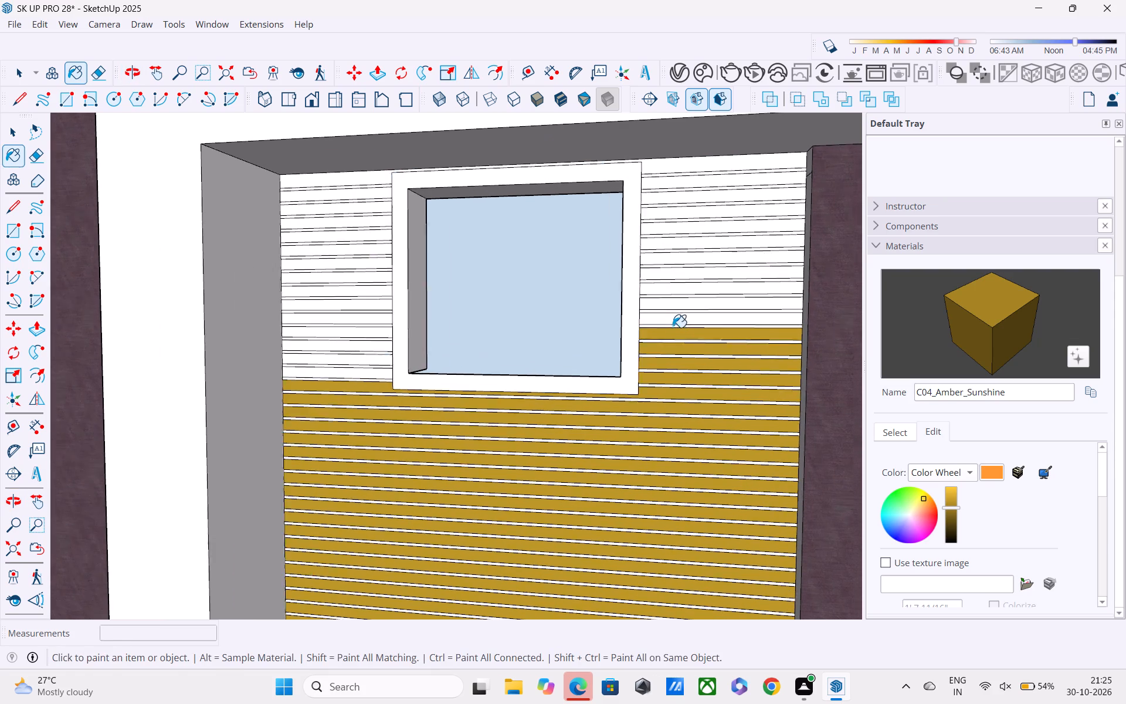
scroll(673, 327, "up", 1)
left_click(673, 319)
left_click(673, 295)
left_click(676, 273)
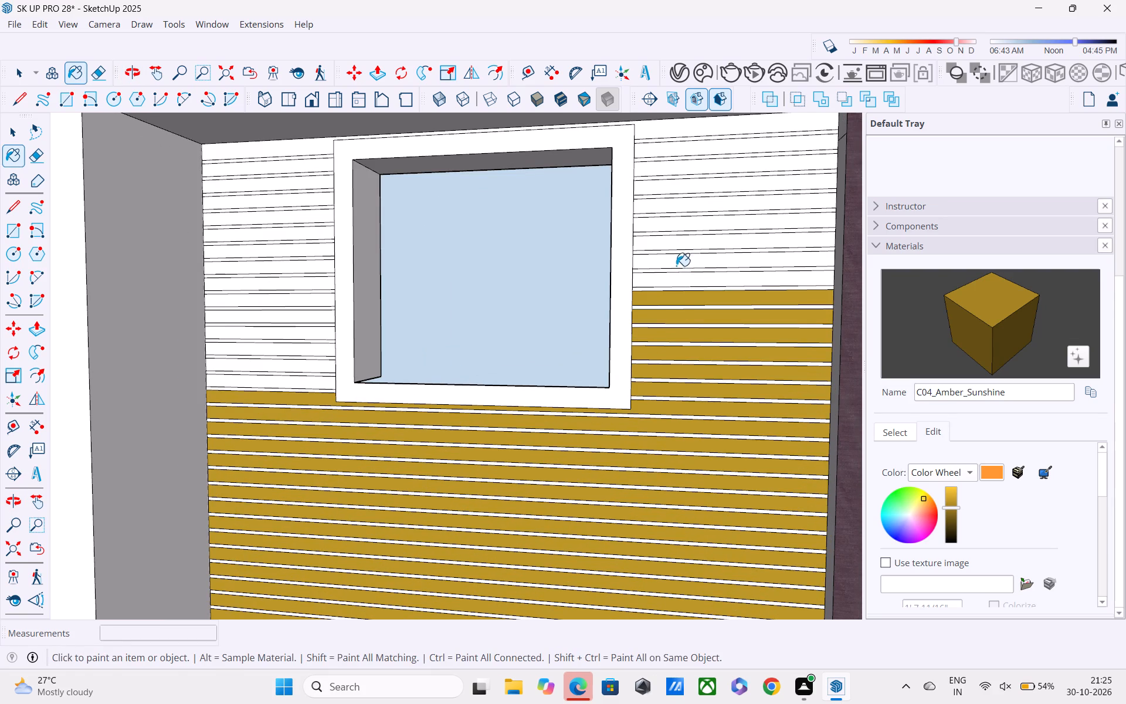
left_click(676, 282)
left_click(676, 260)
Apply C04_Amber_Sunshine to the remaining upper strips right of the small window, including the top strip under the recess ceiling.
middle_click_drag(679, 278, 682, 344, "shift")
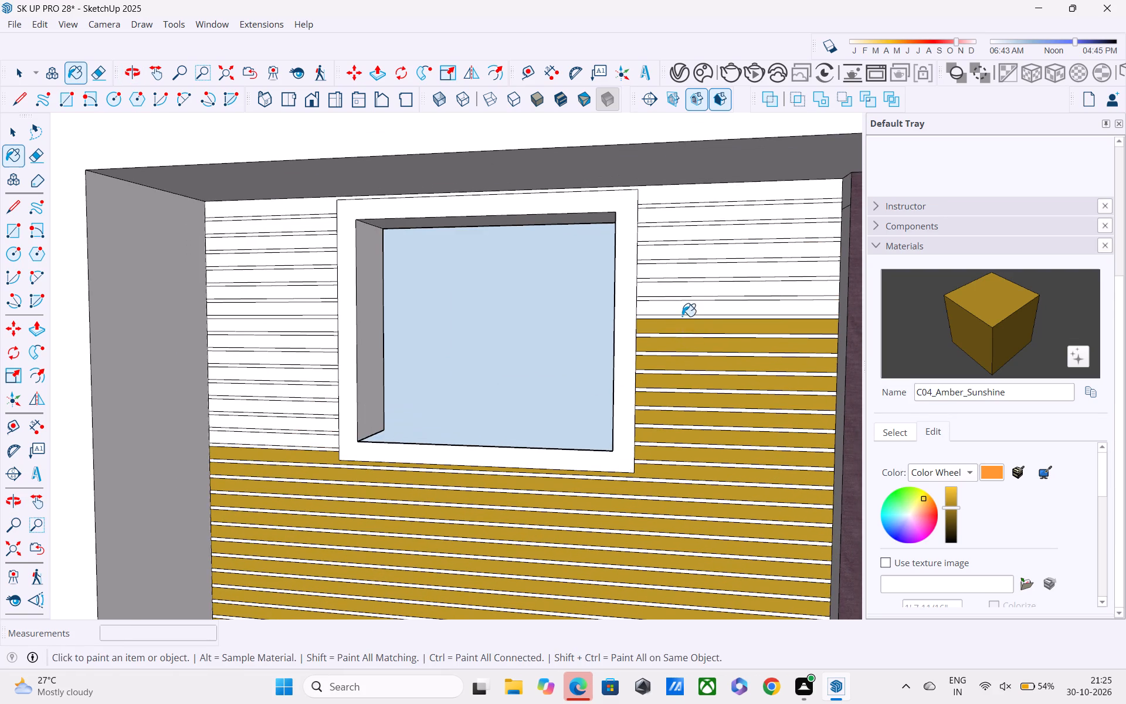
scroll(682, 316, "up", 2)
left_click(682, 306)
left_click(686, 290)
left_click(688, 263)
middle_click_drag(694, 299, 694, 377, "shift")
left_click(692, 320)
left_click(692, 294)
left_click(692, 274)
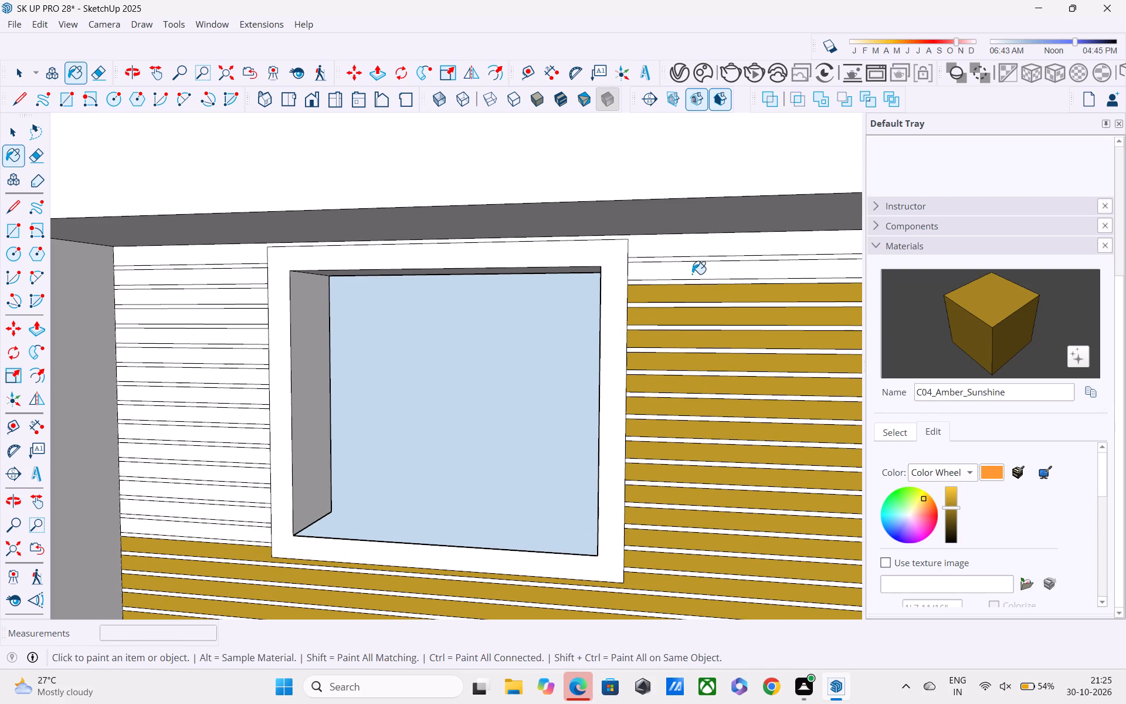
left_click(690, 242)
Paint about nine strips left of the small window with C04_Amber_Sunshine, working down from the top strip.
middle_click_drag(704, 268, 785, 285, "shift")
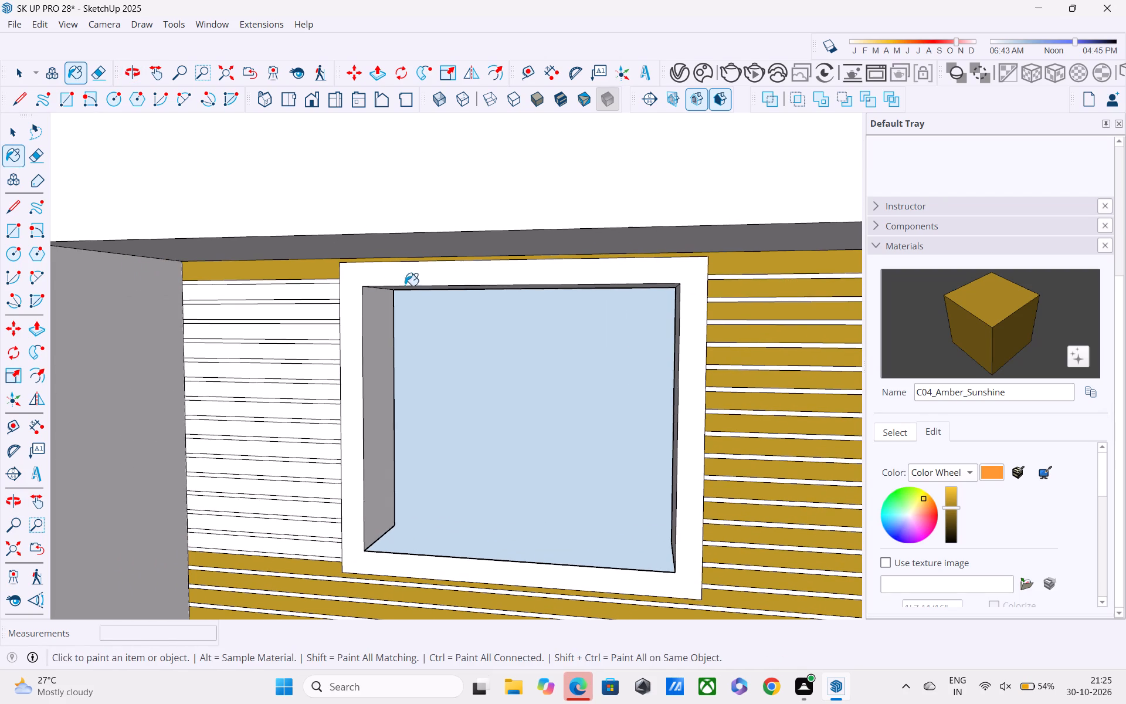
left_click(322, 295)
left_click(314, 313)
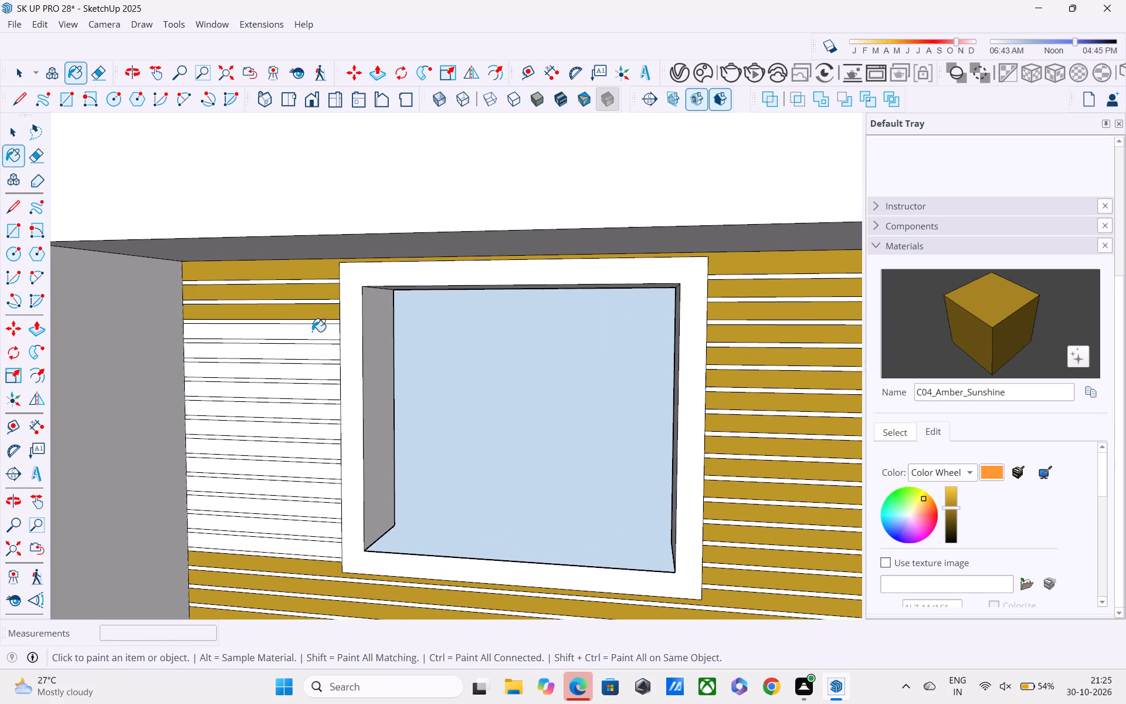
left_click(312, 331)
left_click(306, 354)
left_click(302, 373)
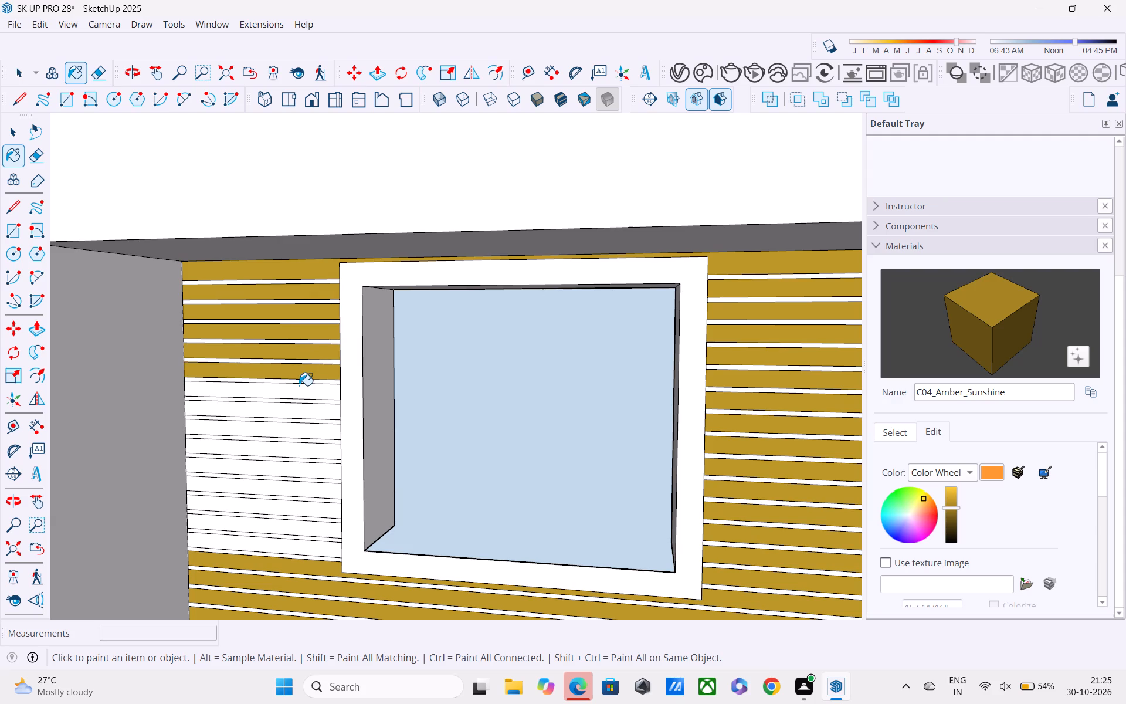
left_click(299, 389)
left_click(295, 410)
left_click(293, 434)
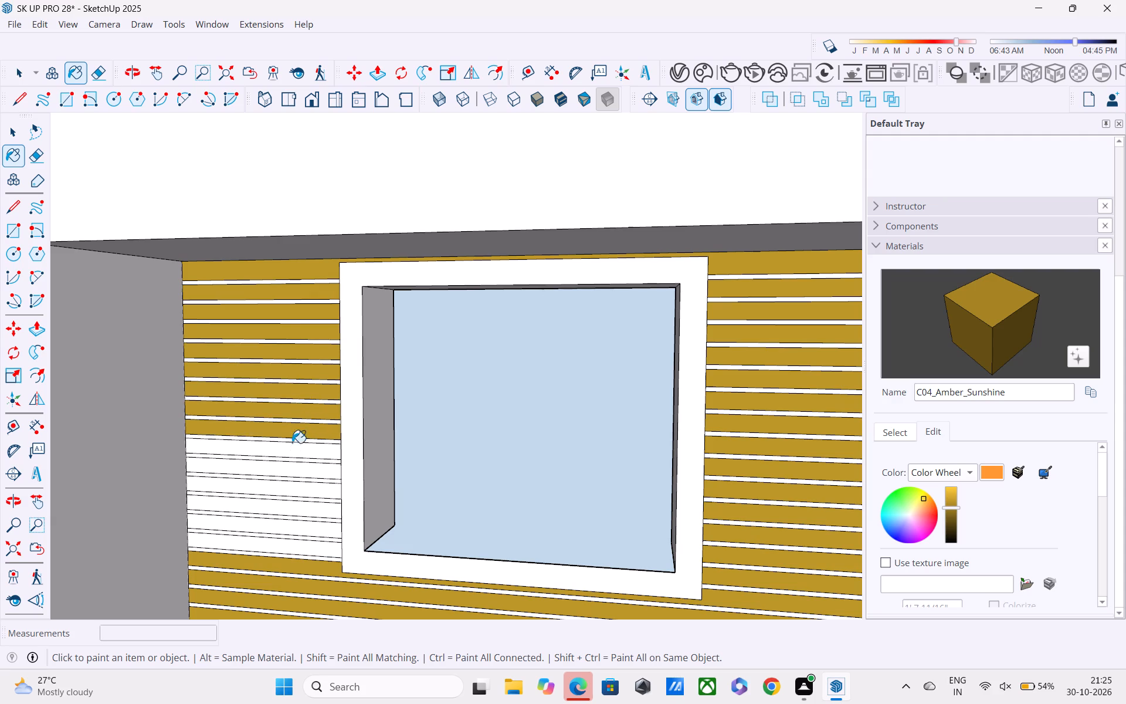
left_click(291, 450)
Paint the last five white strips beside the lower left part of the small window with C04_Amber_Sunshine.
middle_click_drag(289, 473, 306, 402, "shift")
left_click(308, 396)
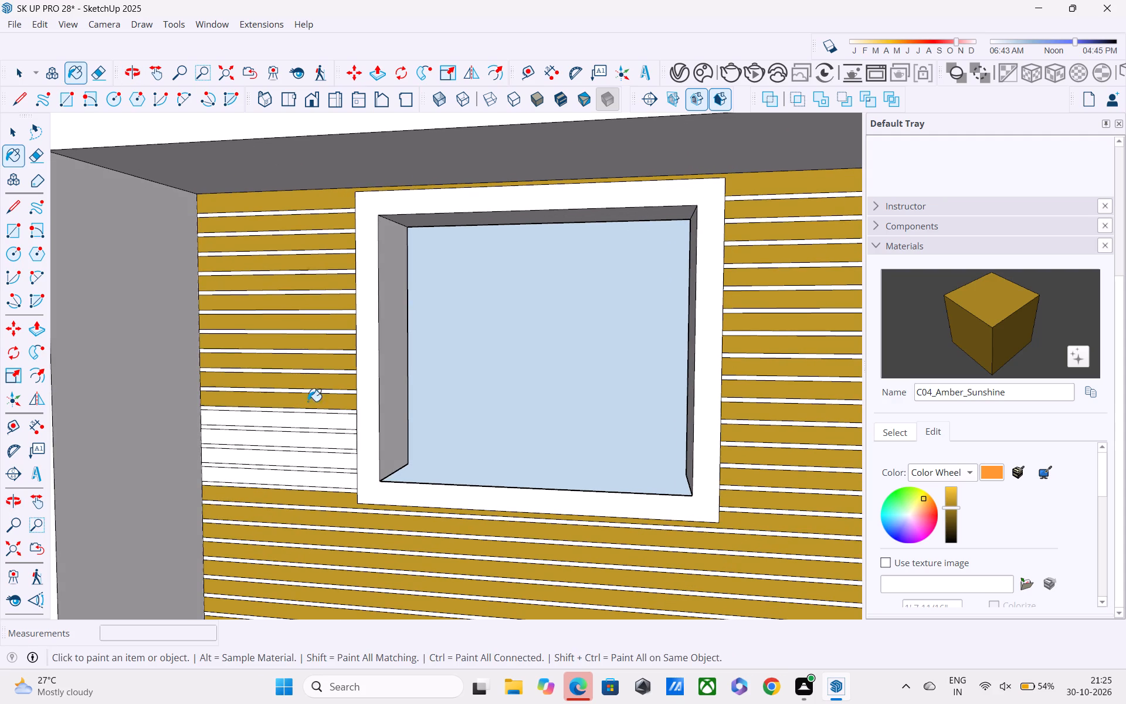
left_click(306, 425)
left_click(306, 442)
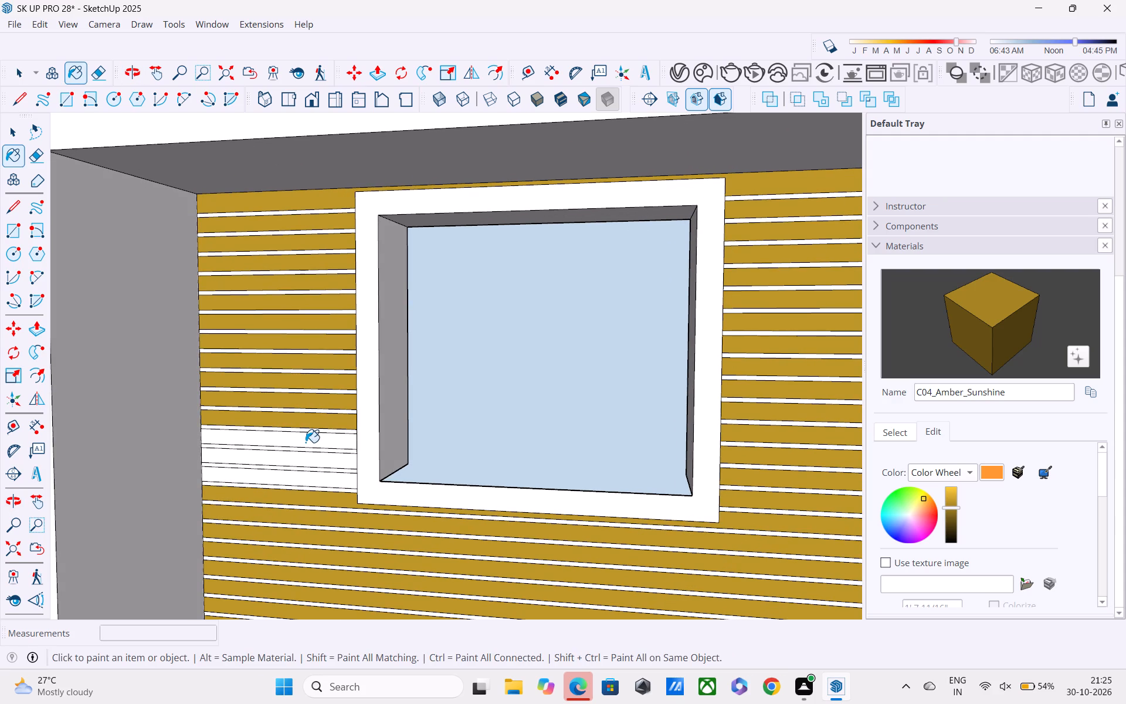
left_click(304, 455)
left_click(299, 478)
Examine the painted recess wall and the whole front facade, down to the base of the ground-floor window.
scroll(298, 473, "down", 9)
middle_click_drag(304, 482, 304, 370)
scroll(307, 360, "down", 5)
middle_click_drag(325, 400, 348, 326)
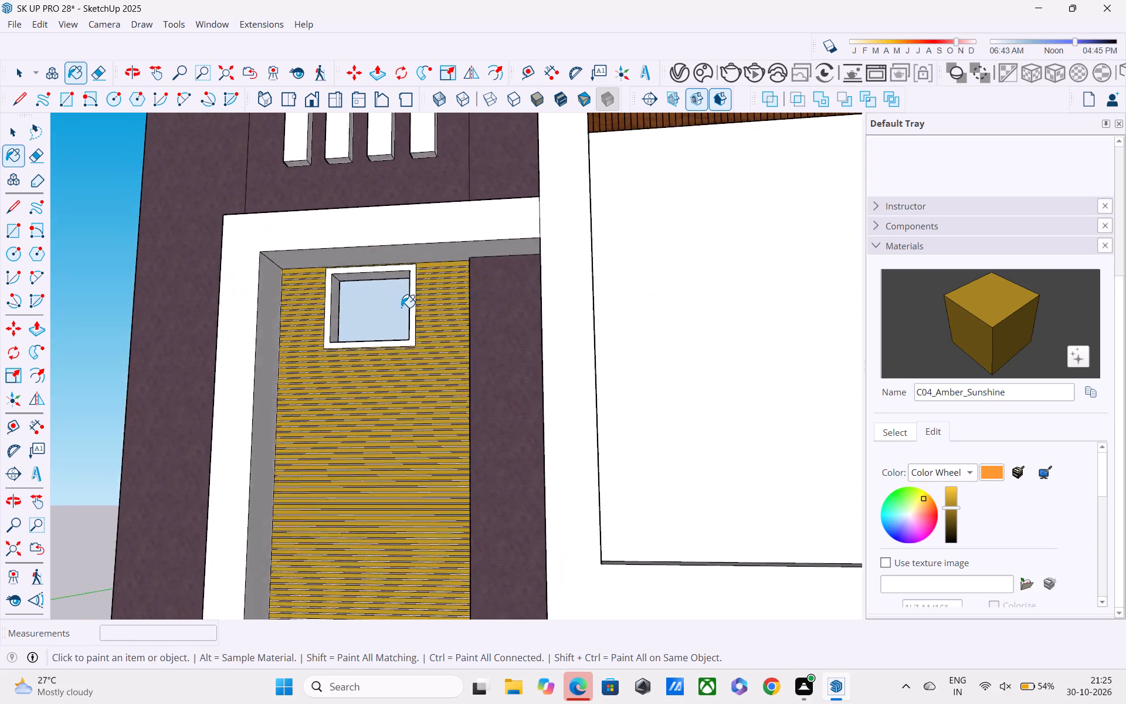
scroll(404, 314, "down", 8)
middle_click_drag(423, 365, 416, 312, "shift")
scroll(413, 319, "down", 3)
middle_click_drag(413, 369, 334, 468)
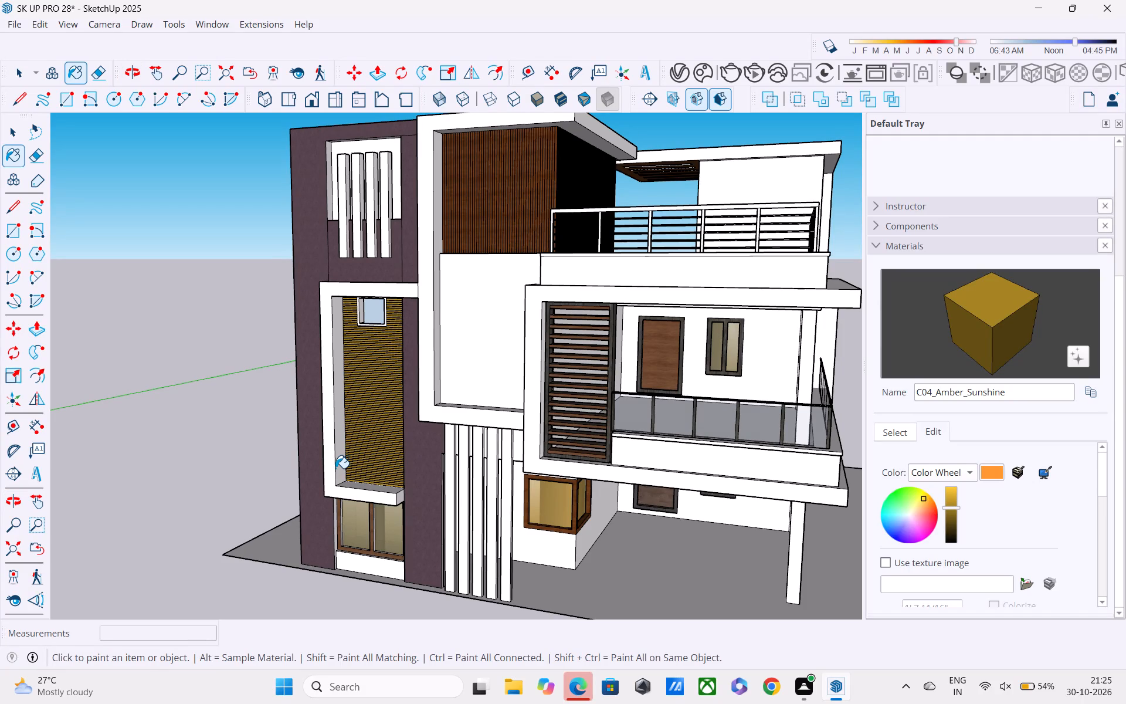
middle_click_drag(389, 635, 383, 570)
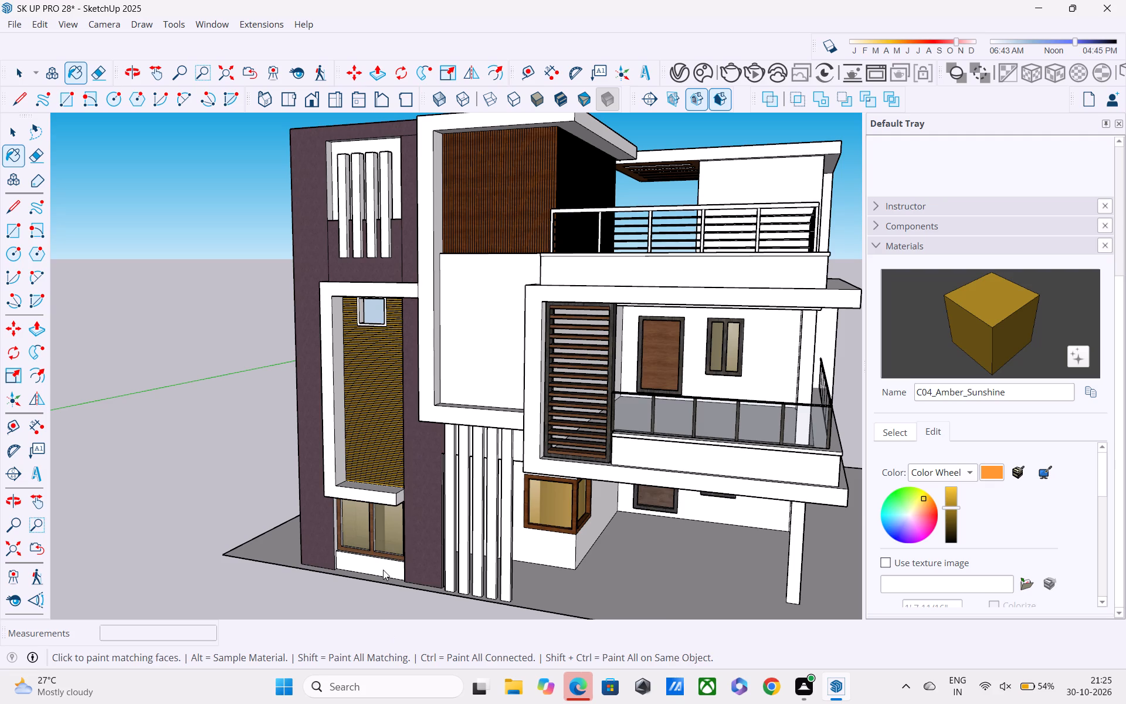
middle_click_drag(383, 570, 377, 506)
middle_click_drag(376, 519, 378, 346)
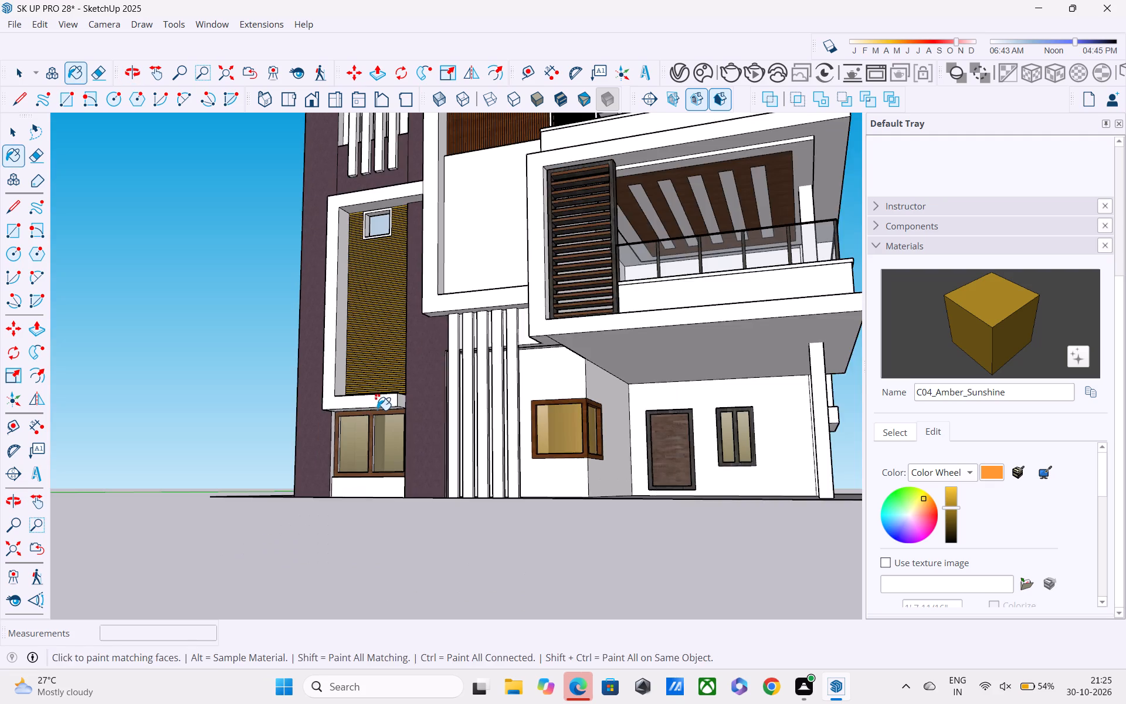
middle_click_drag(377, 410, 388, 262)
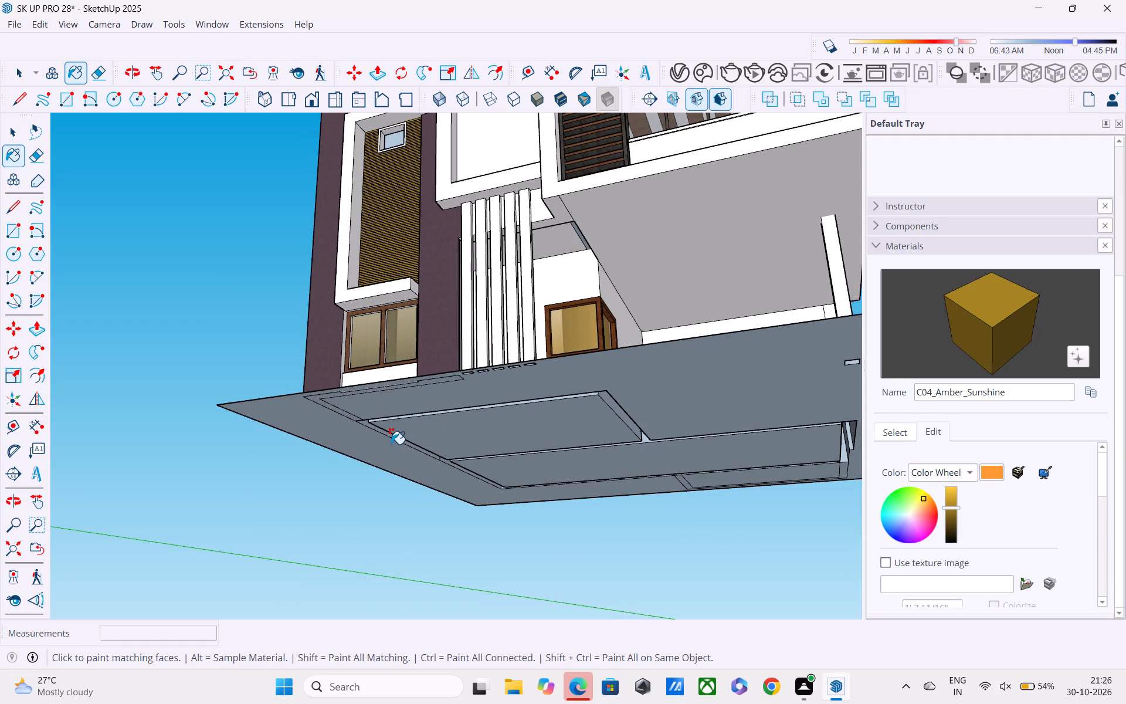
Copy the bottom edge of the white panel below the ground-floor window 2" upward on its face.
key("space")
middle_click_drag(404, 326, 415, 466)
scroll(411, 466, "up", 12)
middle_click_drag(383, 434, 353, 456)
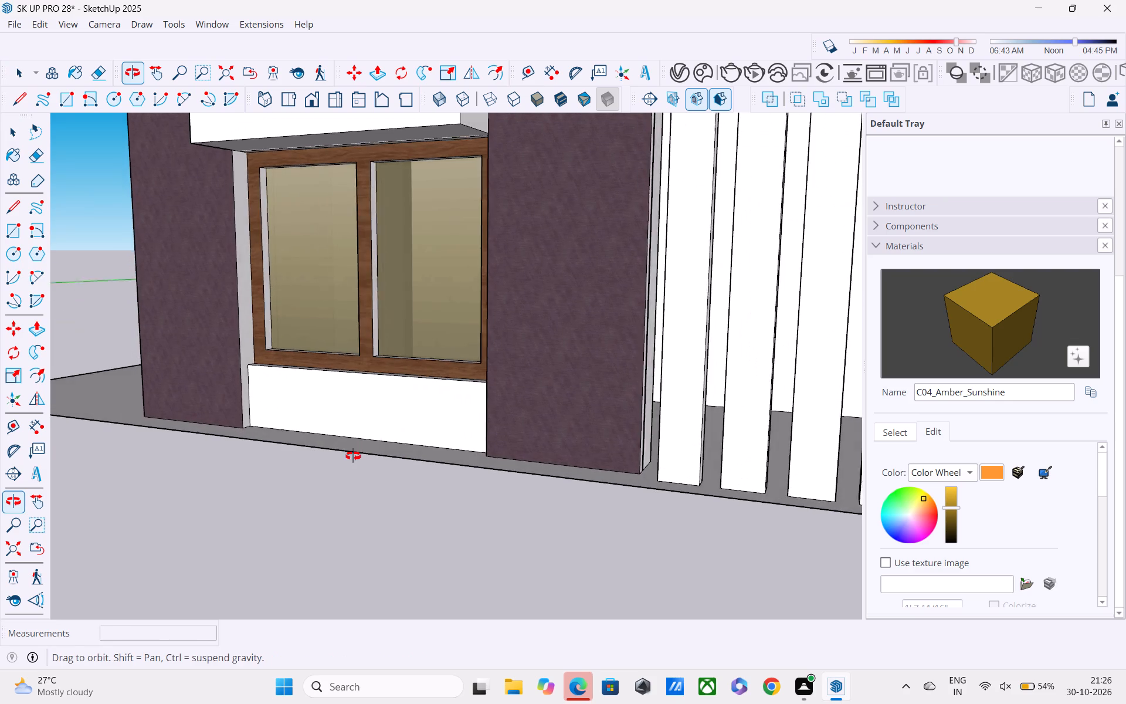
middle_click_drag(353, 456, 352, 457)
scroll(348, 449, "up", 1)
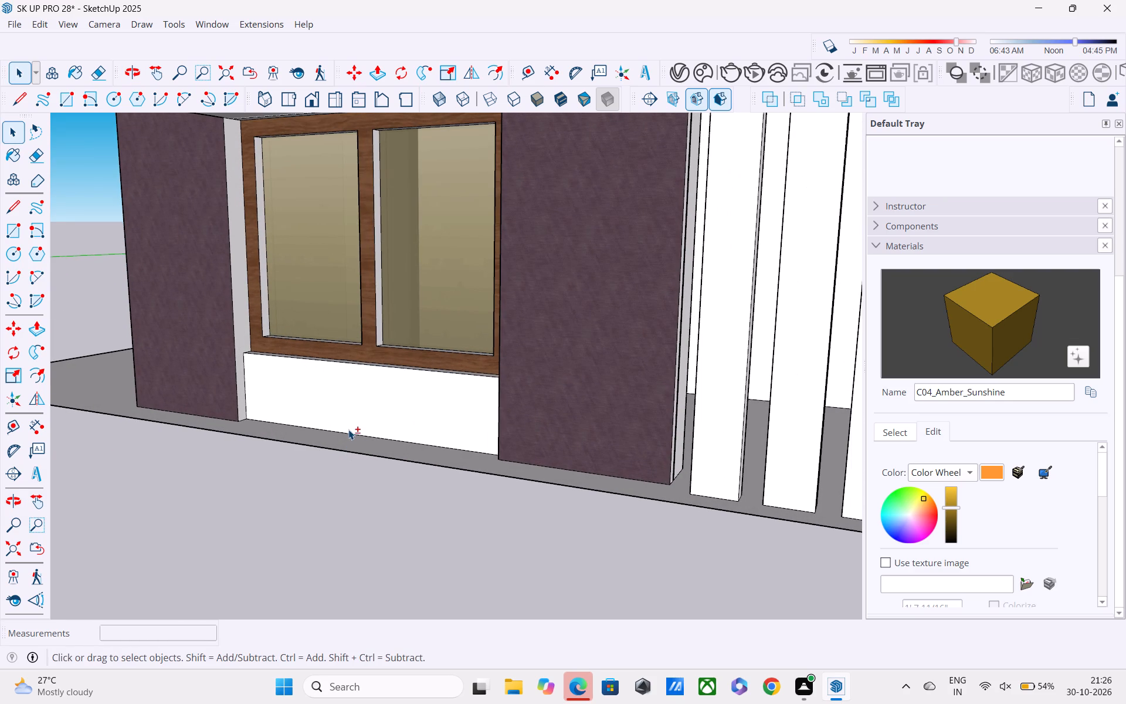
left_click(351, 434, "shift")
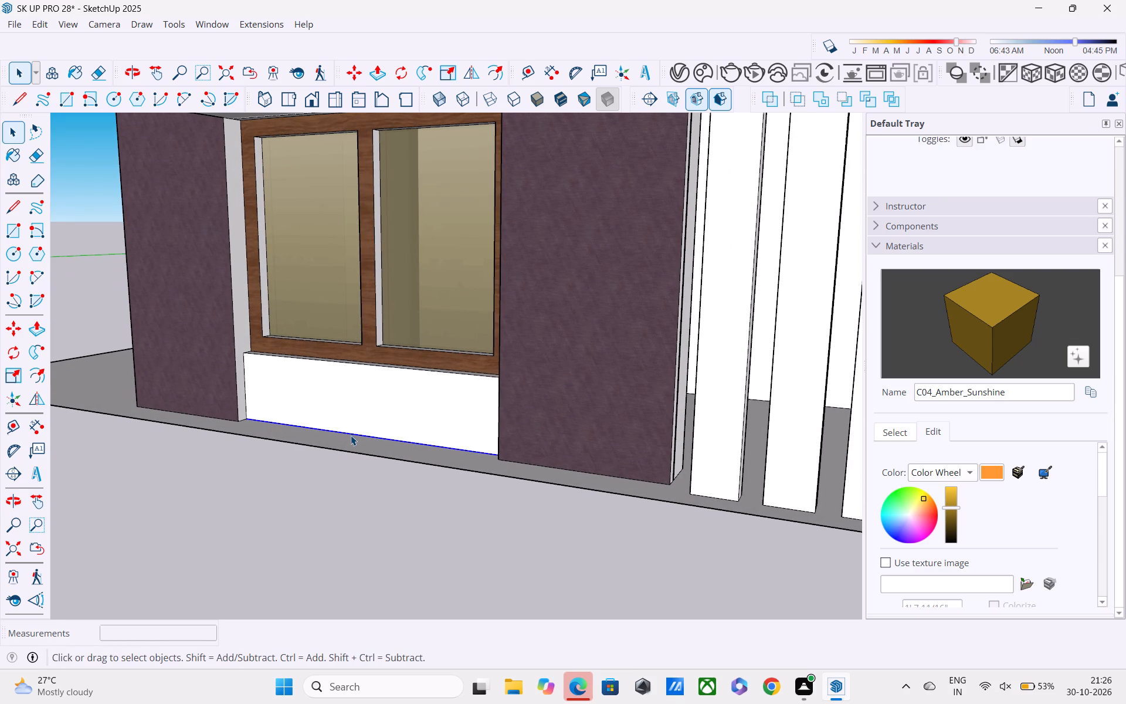
key("m")
scroll(250, 454, "up", 3)
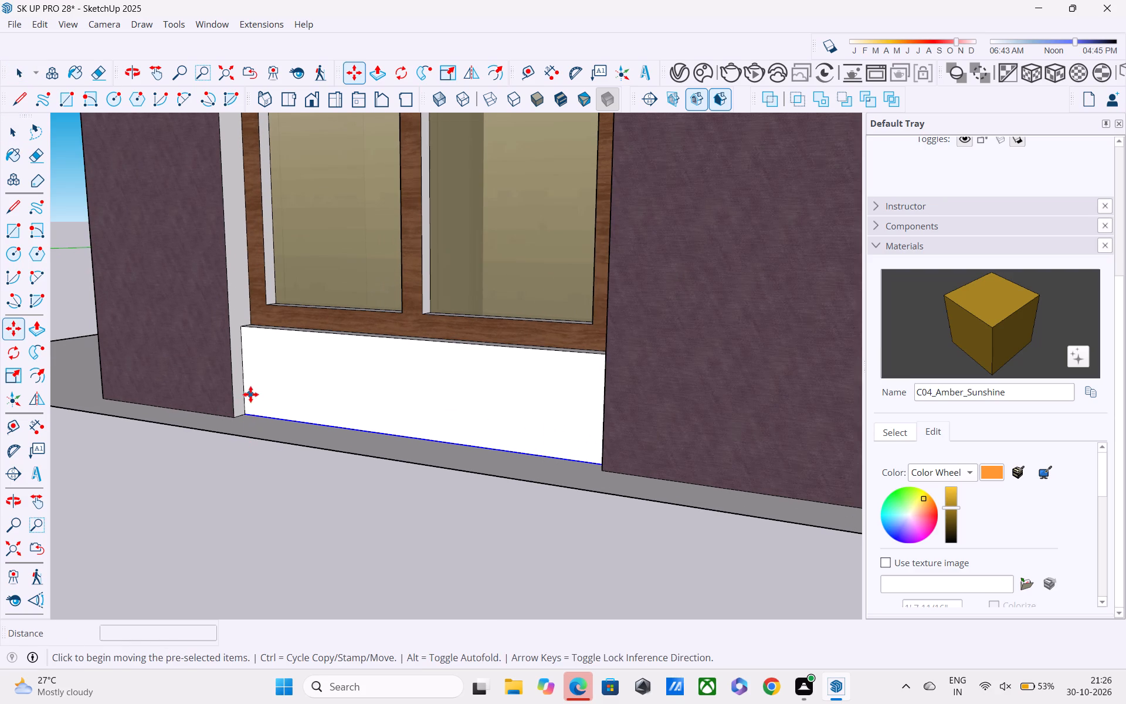
left_click(247, 411)
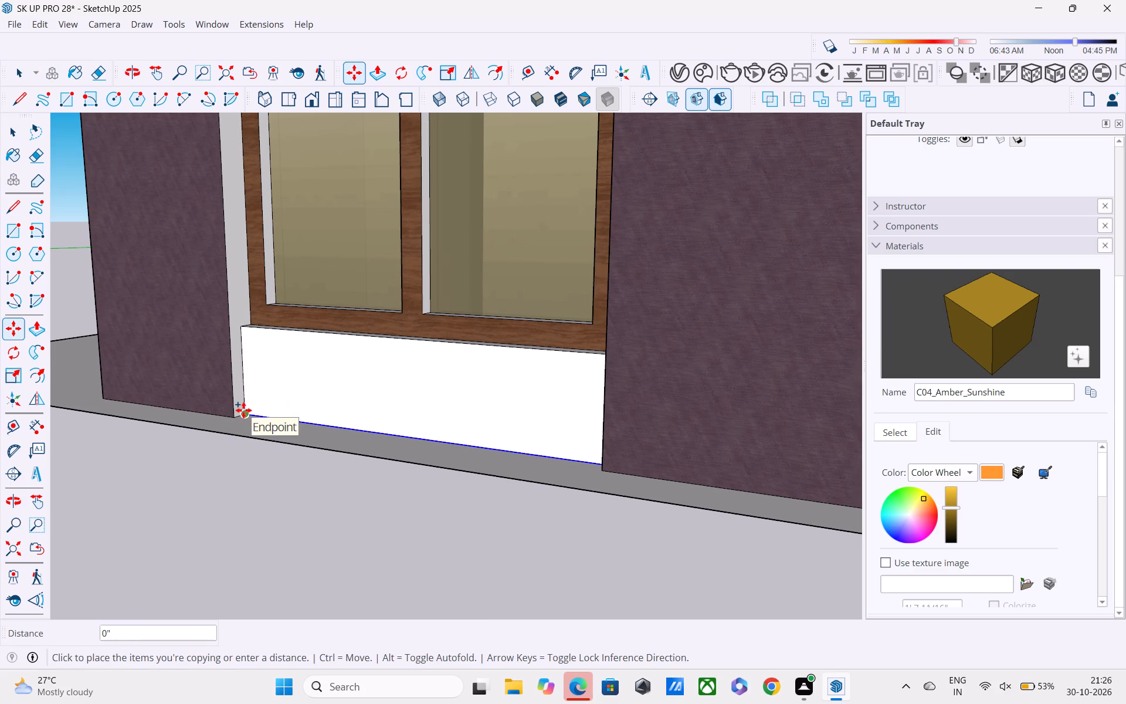
left_click(243, 410)
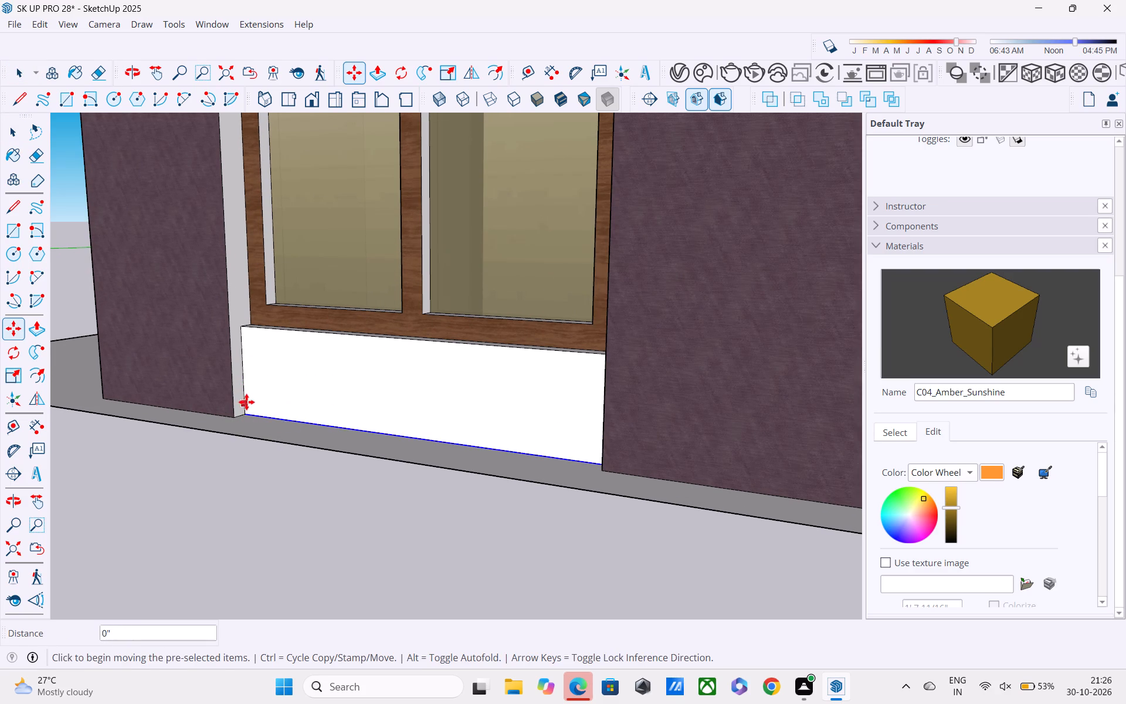
left_click(246, 414)
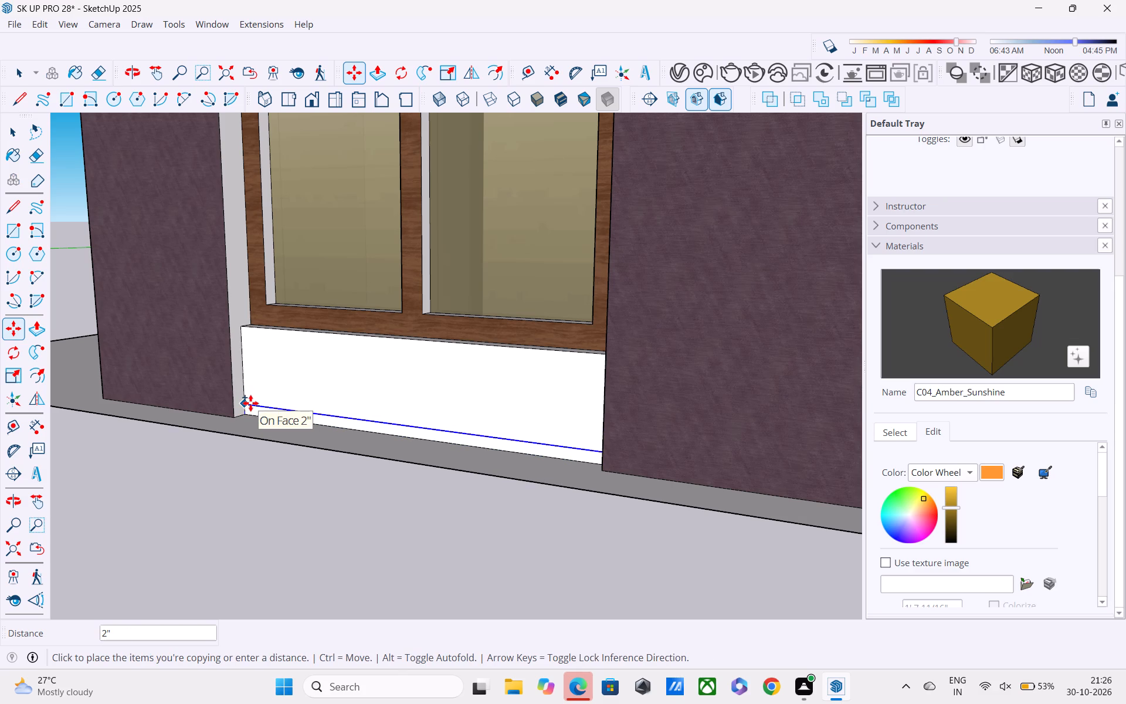
type("2\"")
key("Return")
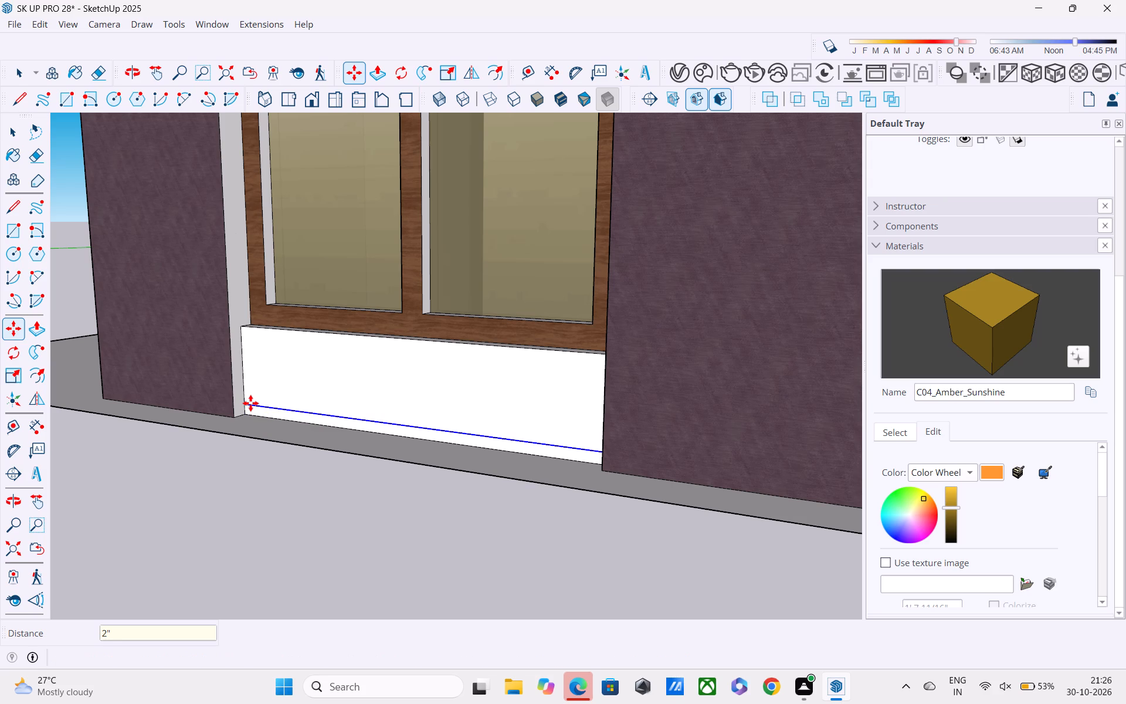
key("space")
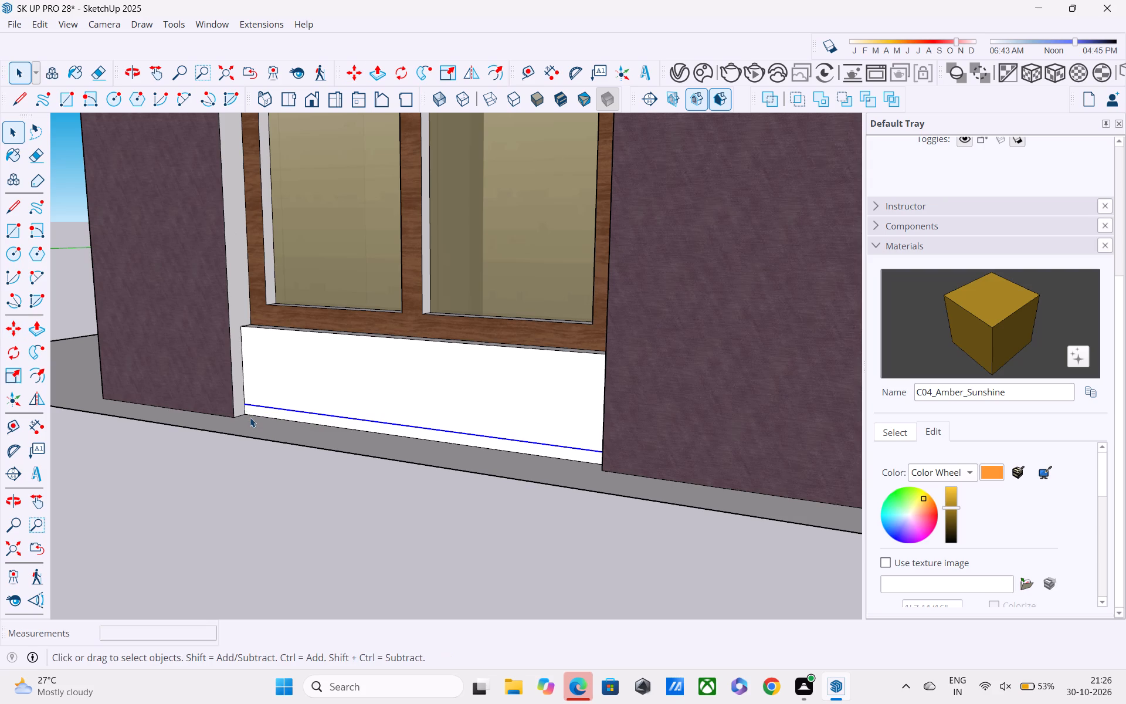
Copy the panel's bottom edge and the 2" line together up to its top edge, dividing the copies into 5 equal intervals.
left_click(249, 415)
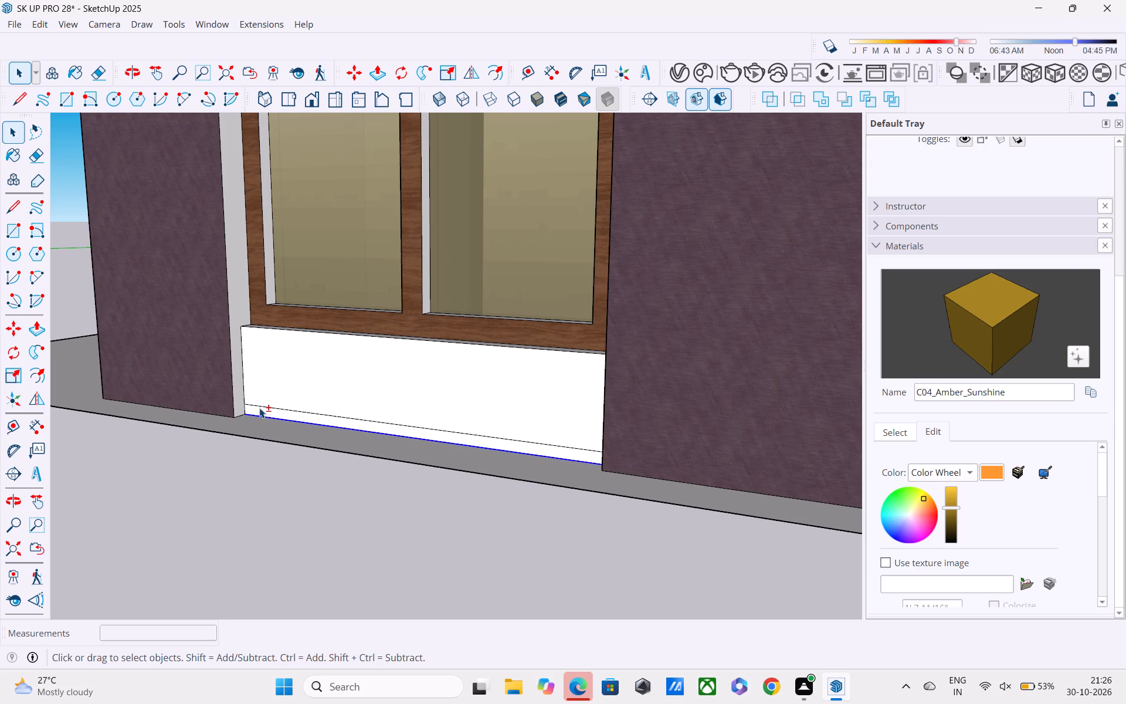
left_click(259, 407, "shift")
key("m")
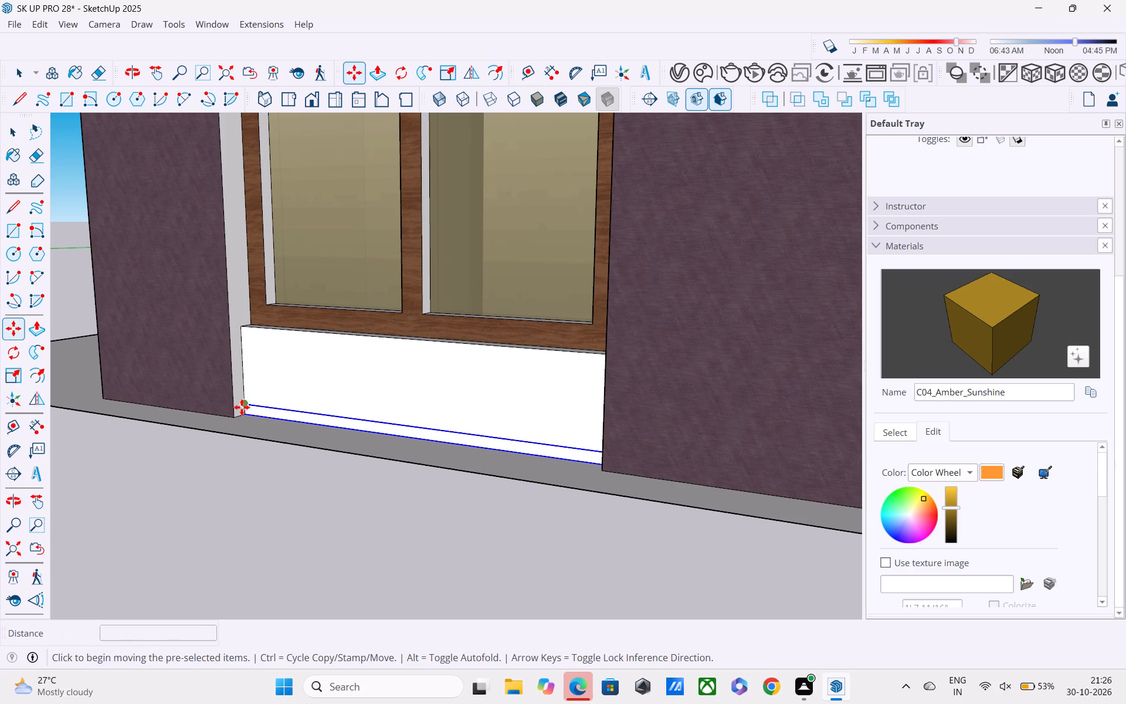
left_click(242, 405)
left_click(242, 329)
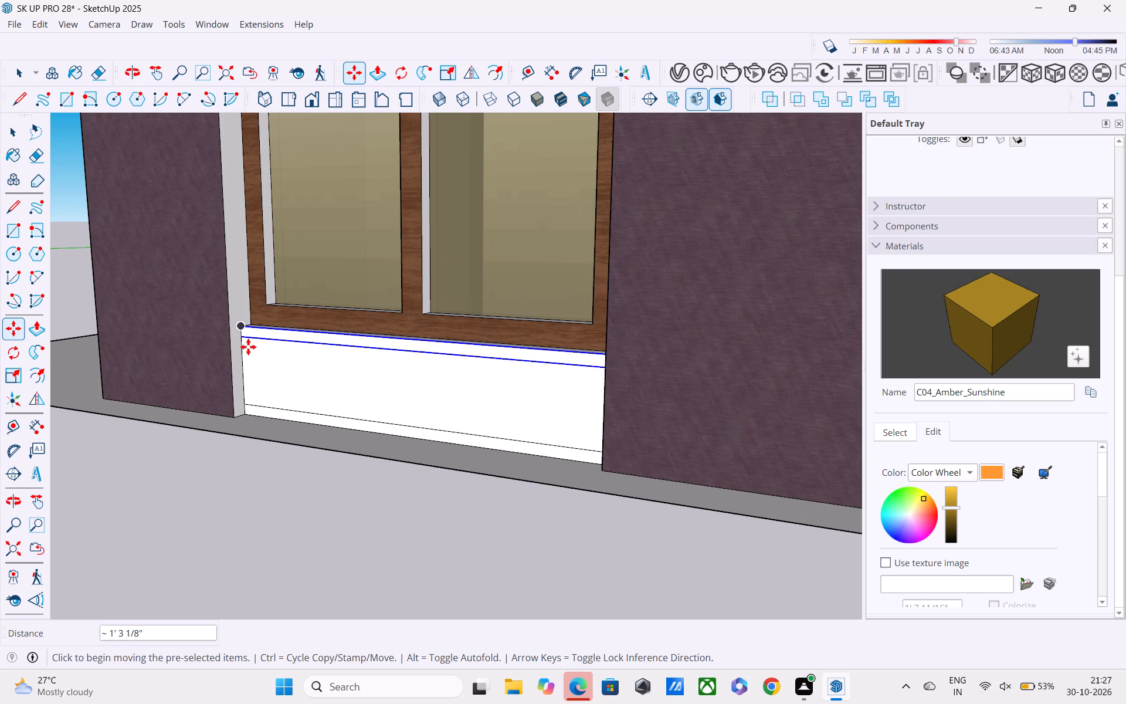
middle_click_drag(277, 356, 267, 348)
middle_click_drag(267, 348, 198, 300)
middle_click_drag(286, 364, 220, 307)
scroll(303, 364, "down", 1)
middle_click_drag(313, 370, 320, 403)
middle_click_drag(320, 395, 267, 380)
middle_click_drag(305, 359, 358, 451)
key("slash")
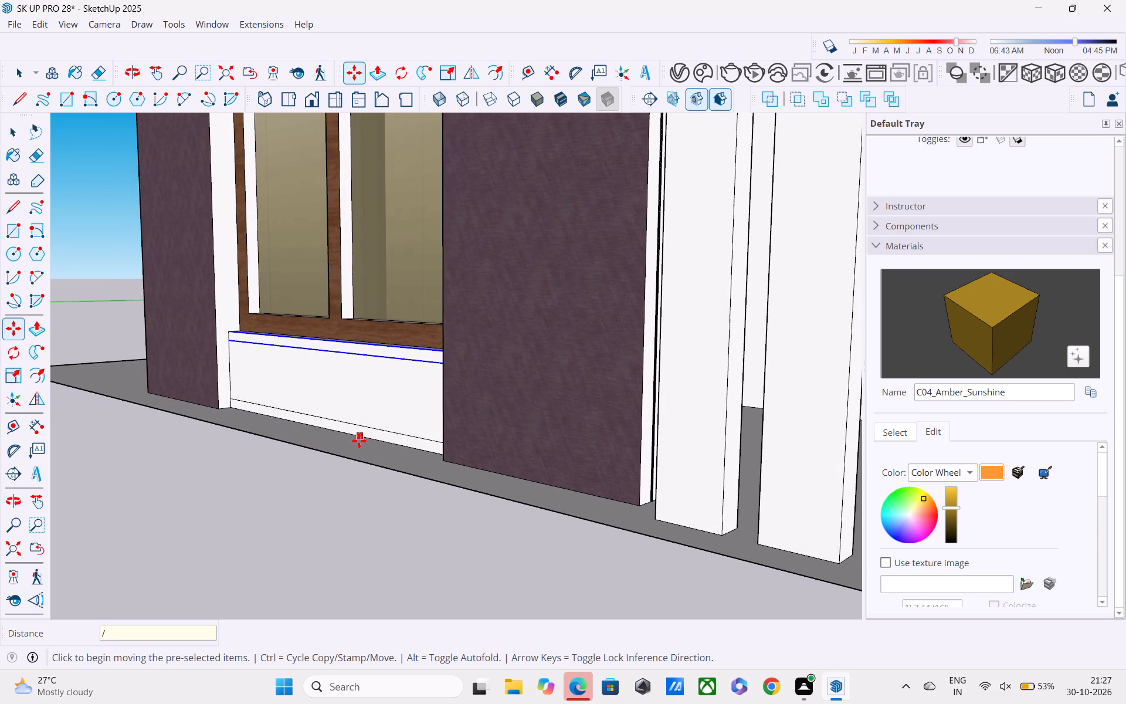
key("5")
key("Return")
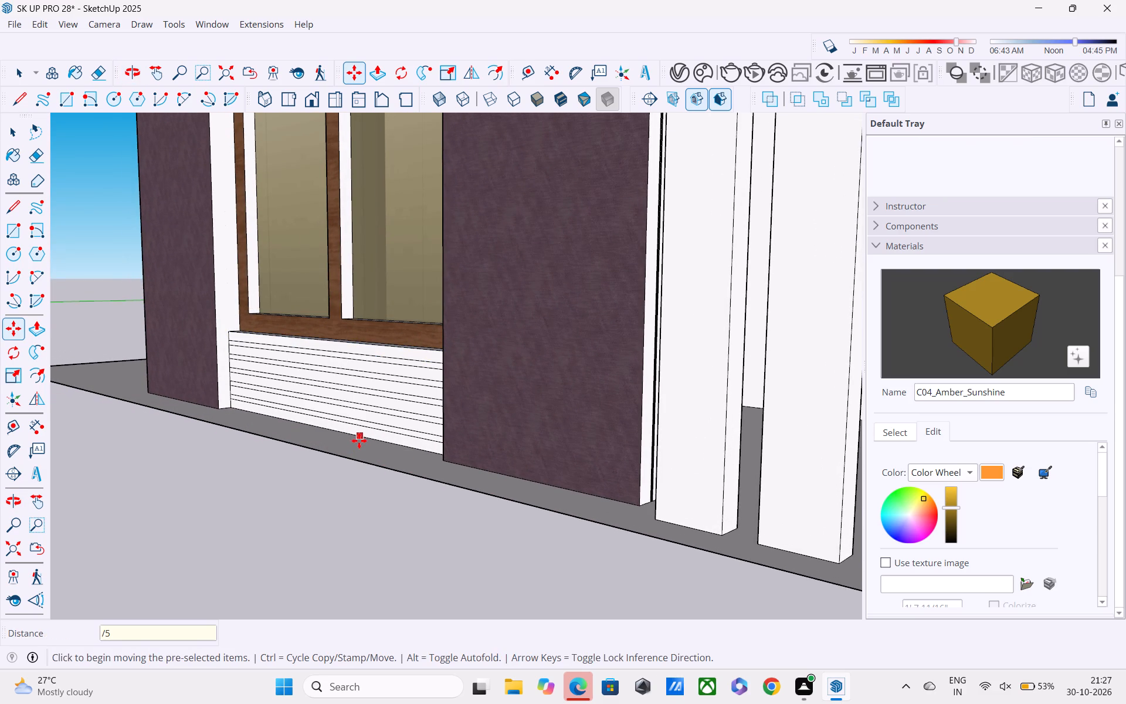
Paint the top strip of the panel below the ground-floor window with C04_Amber_Sunshine.
left_click(1018, 312)
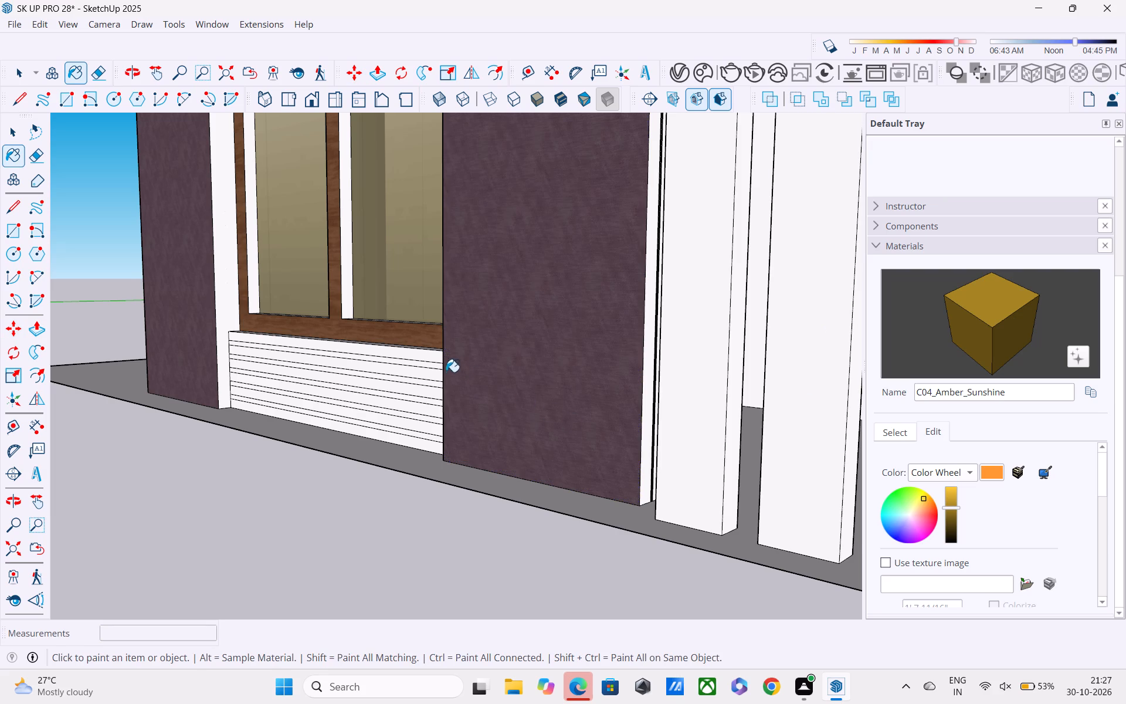
scroll(446, 372, "up", 2)
left_click(418, 356)
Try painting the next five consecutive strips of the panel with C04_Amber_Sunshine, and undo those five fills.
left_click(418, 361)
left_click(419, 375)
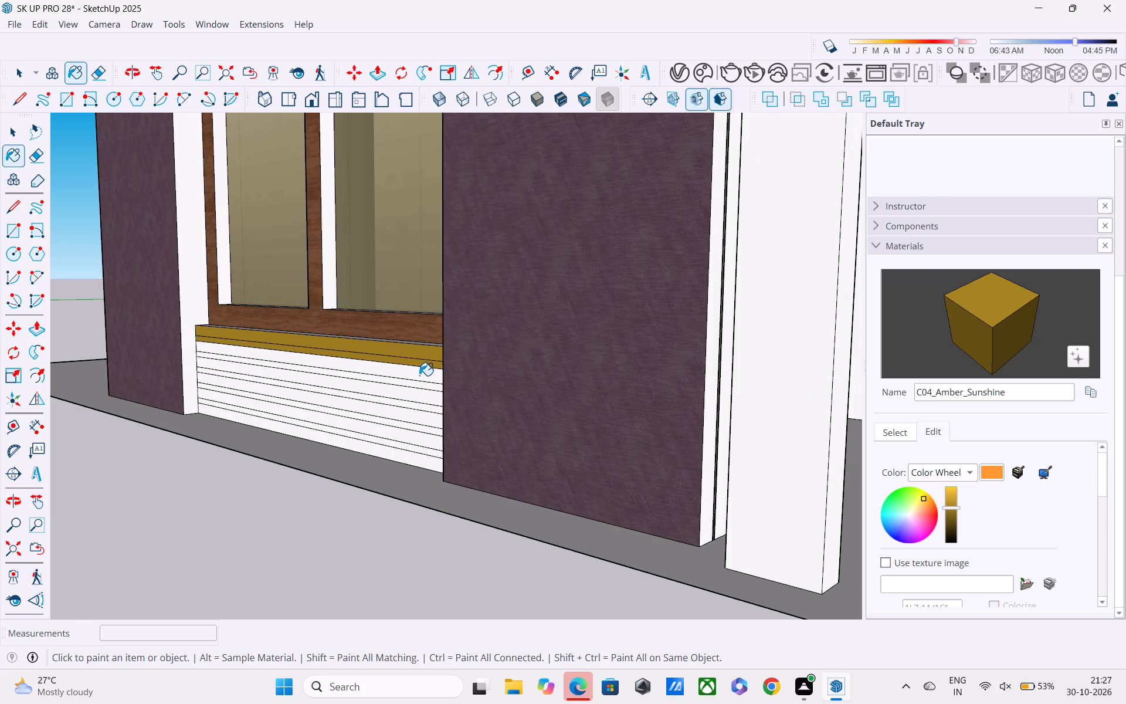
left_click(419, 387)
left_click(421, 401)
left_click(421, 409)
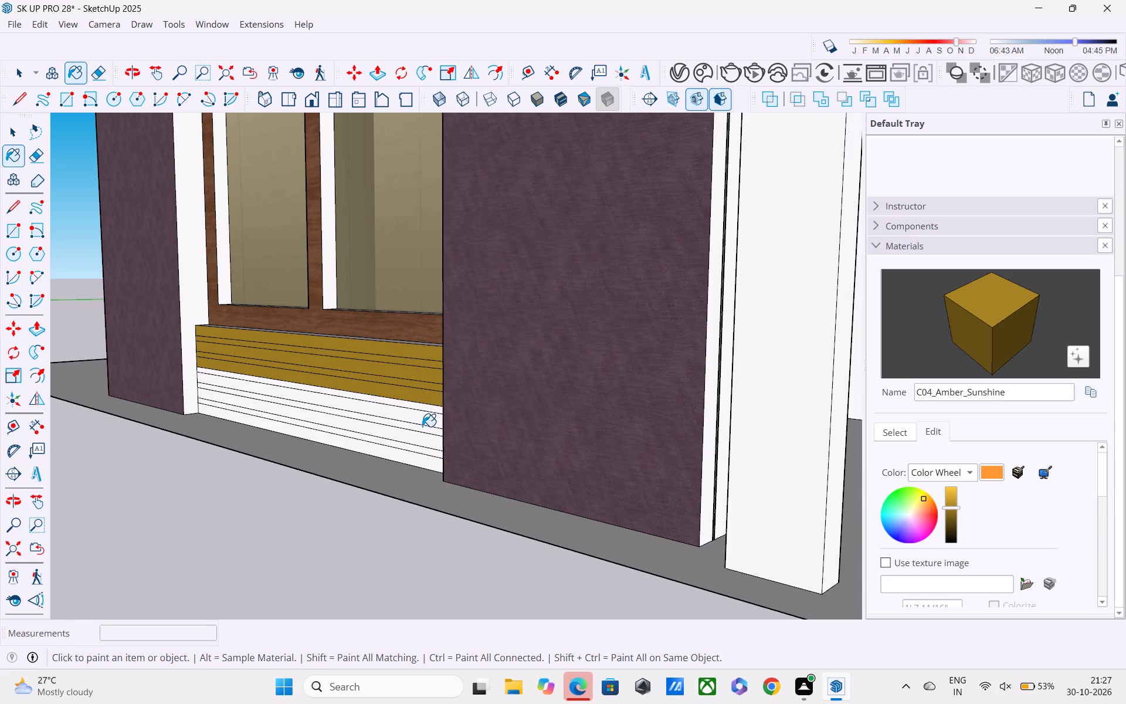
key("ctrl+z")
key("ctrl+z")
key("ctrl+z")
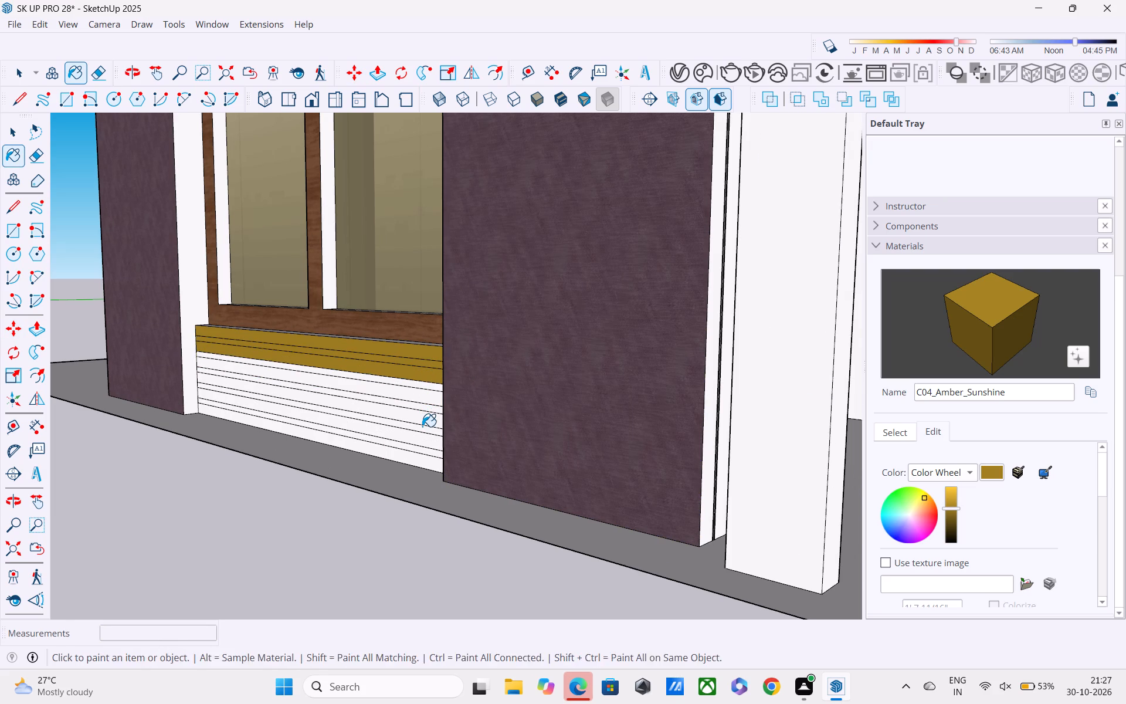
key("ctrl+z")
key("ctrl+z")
Paint every second strip below the amber top strip of the window panel with C04_Amber_Sunshine, down to the base.
left_click(413, 375)
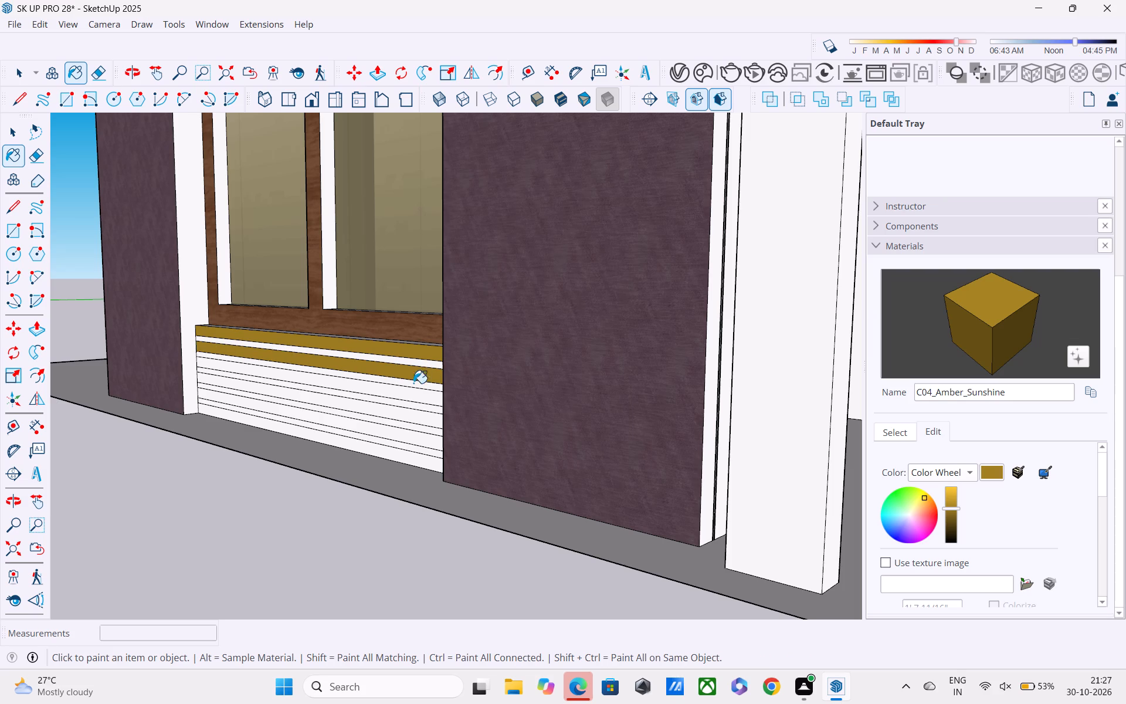
left_click(415, 394)
left_click(416, 411)
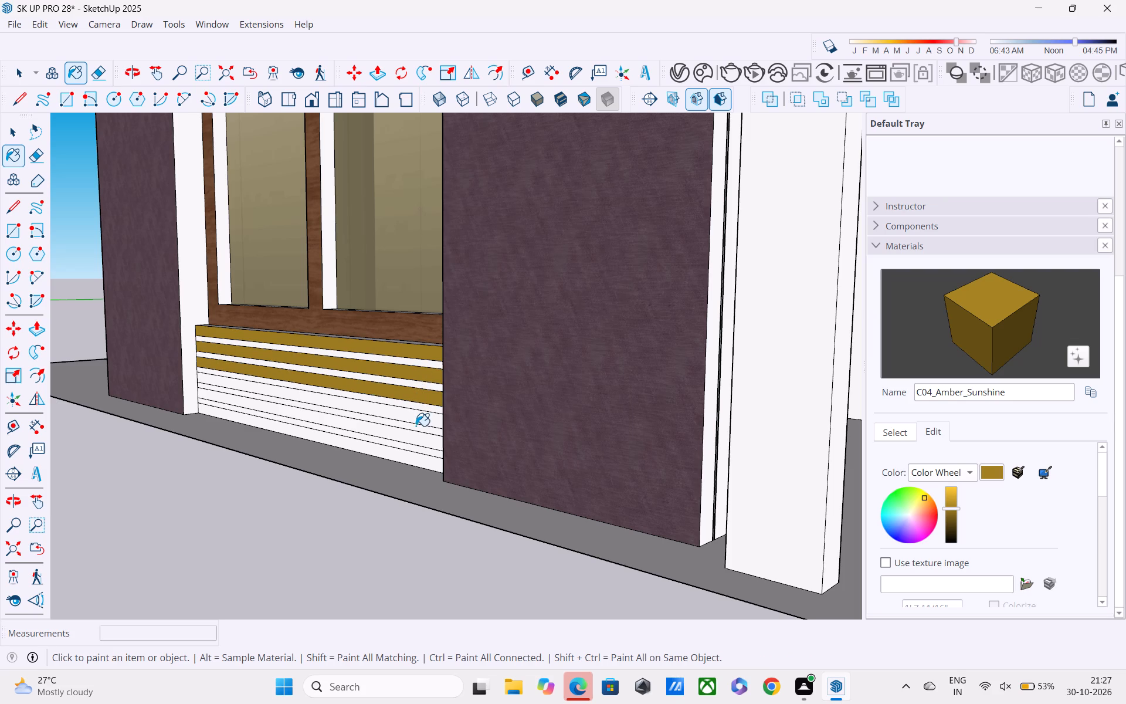
left_click(416, 419)
left_click(416, 439)
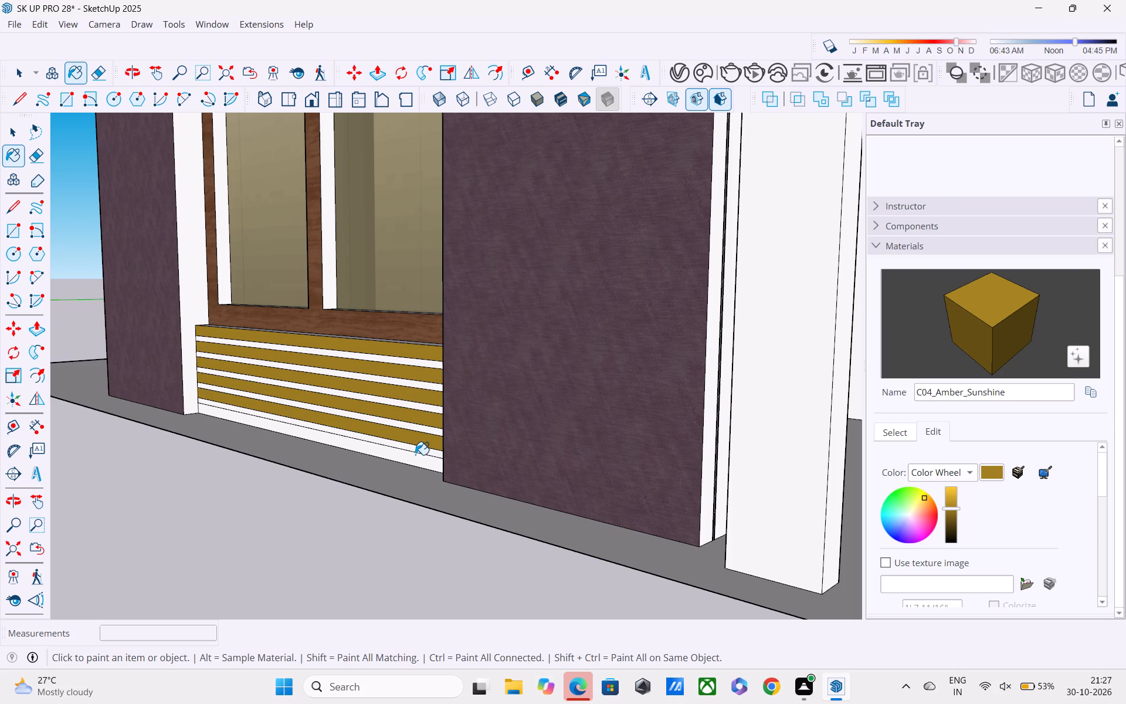
left_click(414, 455)
Examine the striped panel below the window together with the recess wall and the front facade.
scroll(415, 454, "down", 4)
middle_click_drag(415, 437, 446, 404)
scroll(453, 400, "up", 1)
scroll(454, 397, "down", 7)
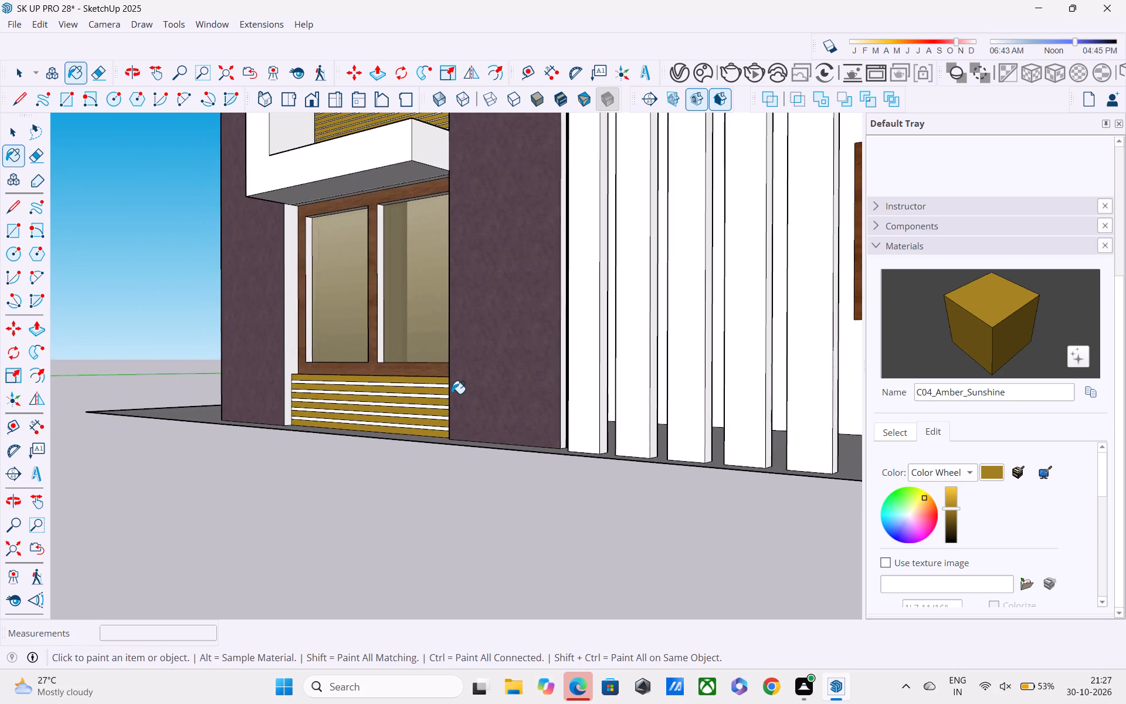
scroll(452, 394, "down", 13)
key("space")
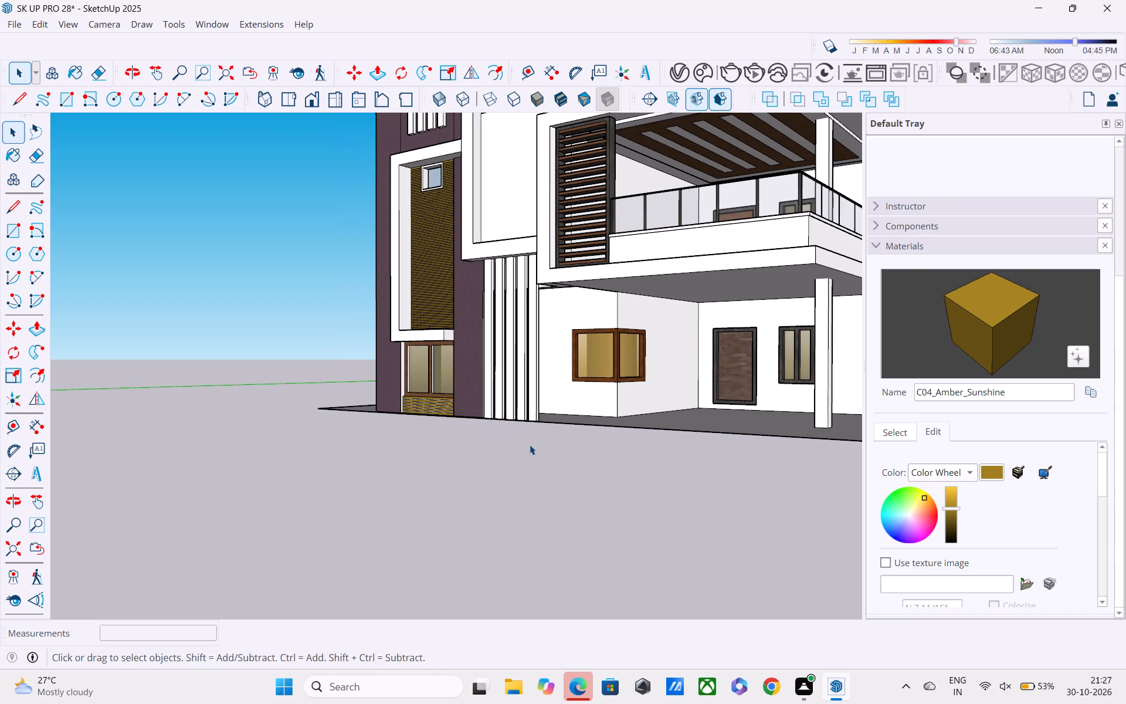
middle_click_drag(478, 430, 517, 492)
left_click(327, 366)
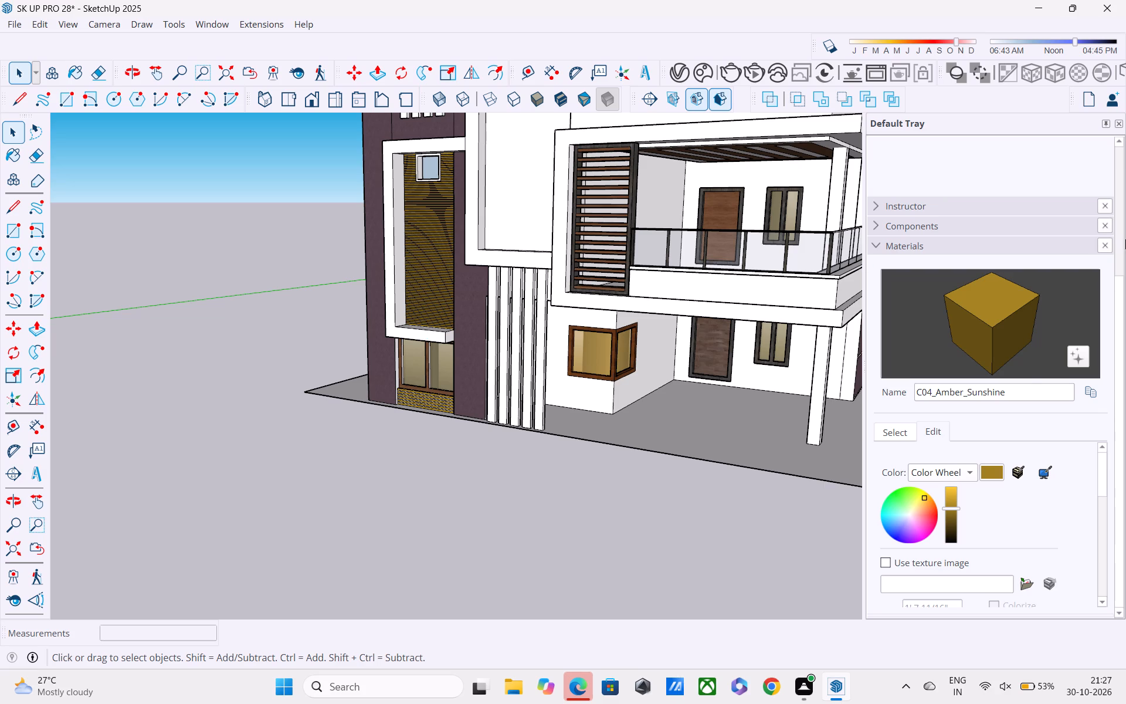
Paint two strips midway up the golden recess wall with C01_Vanilla_Cream from Solid Colors.
left_click(901, 436)
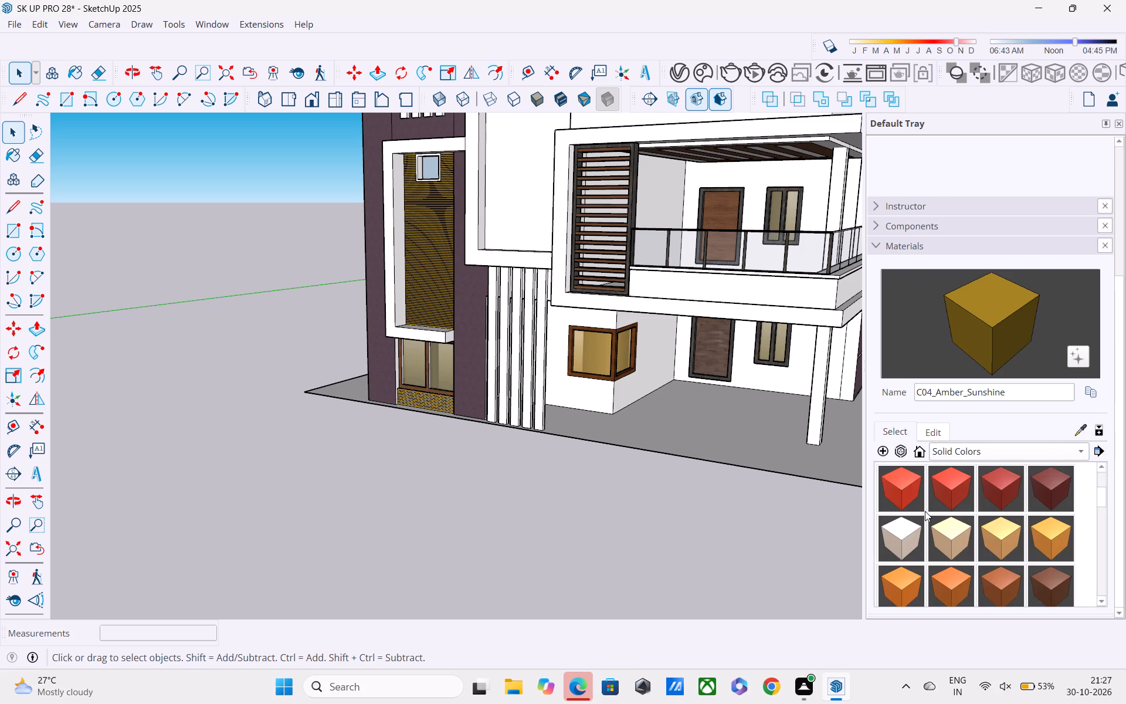
left_click(894, 534)
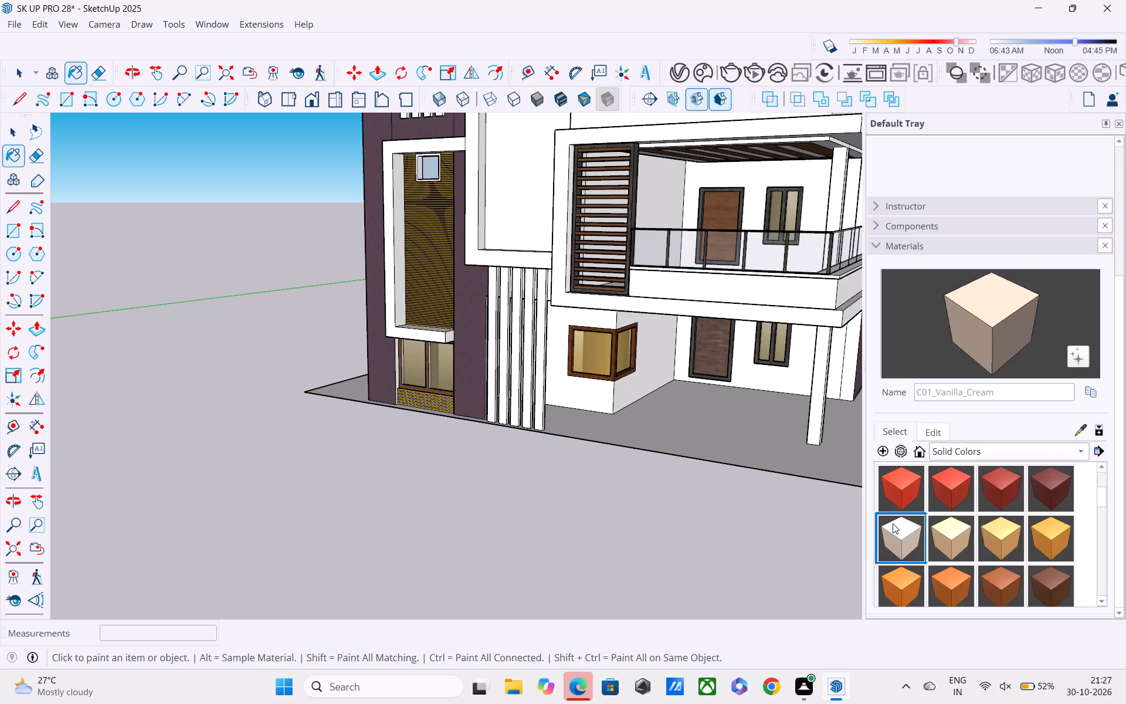
left_click(893, 523)
left_click(1000, 302)
scroll(349, 255, "up", 2)
scroll(418, 256, "up", 4)
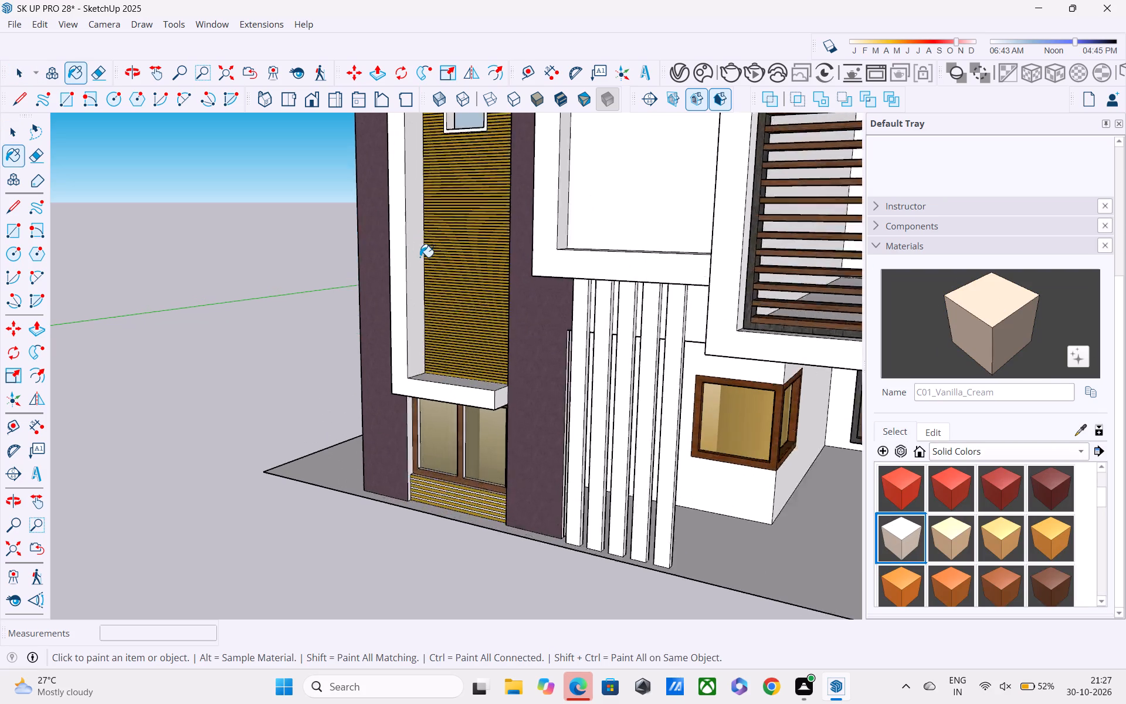
scroll(445, 256, "up", 2)
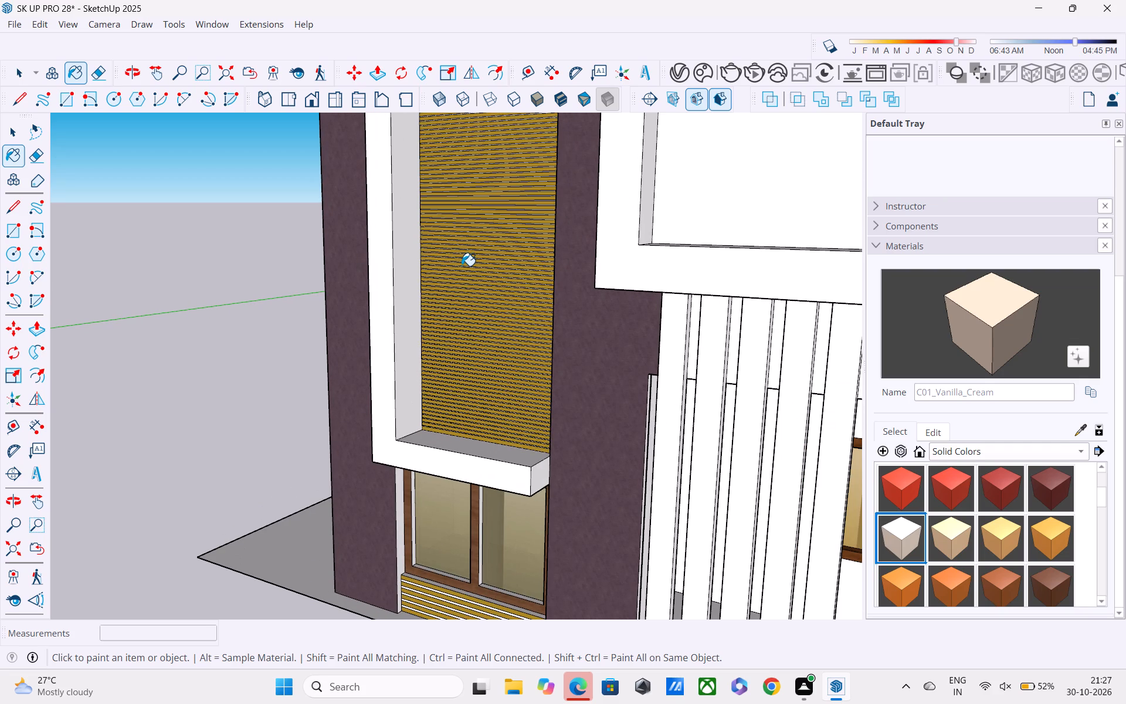
scroll(465, 278, "up", 5)
left_click(465, 278)
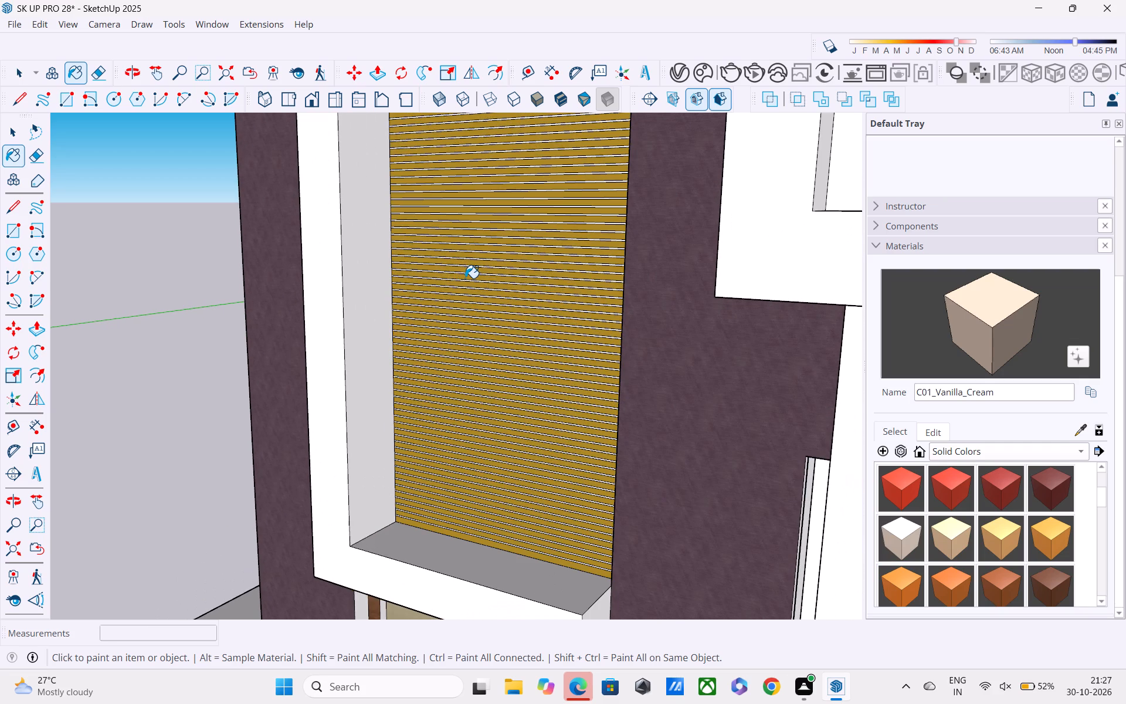
left_click(473, 242)
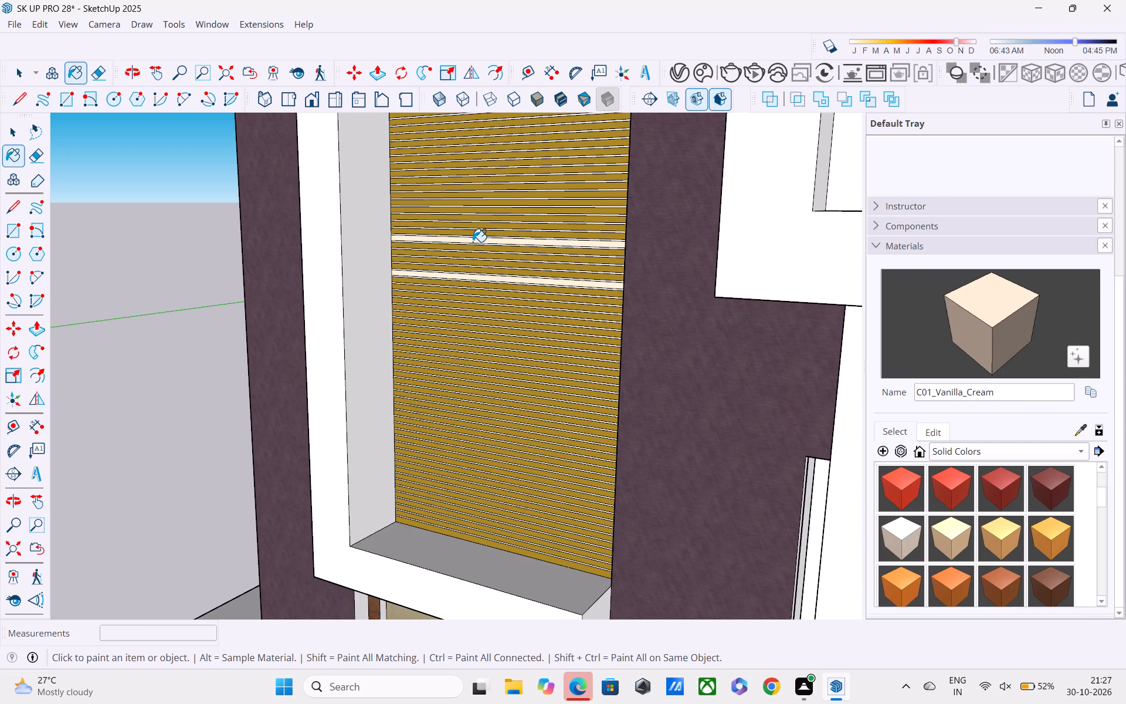
Examine the recess wall and the whole house exterior from the front corner.
scroll(473, 242, "down", 16)
scroll(489, 246, "up", 1)
scroll(490, 246, "down", 1)
key("space")
middle_click_drag(385, 327, 328, 300)
scroll(336, 284, "down", 6)
middle_click_drag(432, 307, 313, 317)
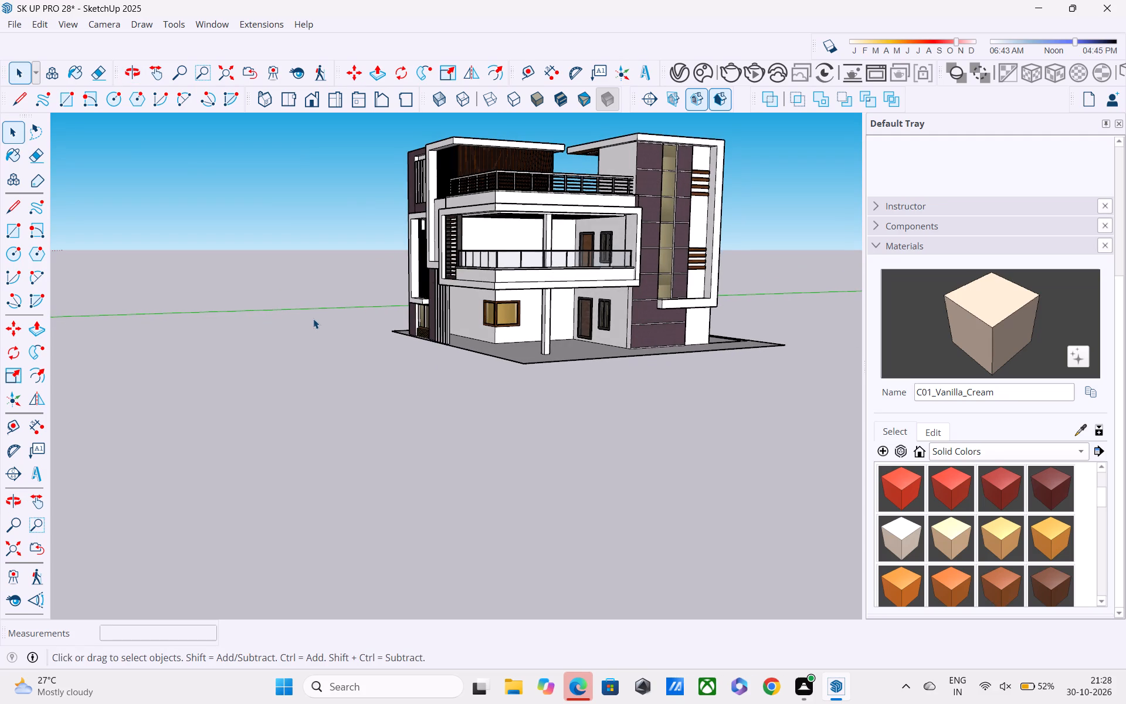
middle_click_drag(494, 341, 535, 403)
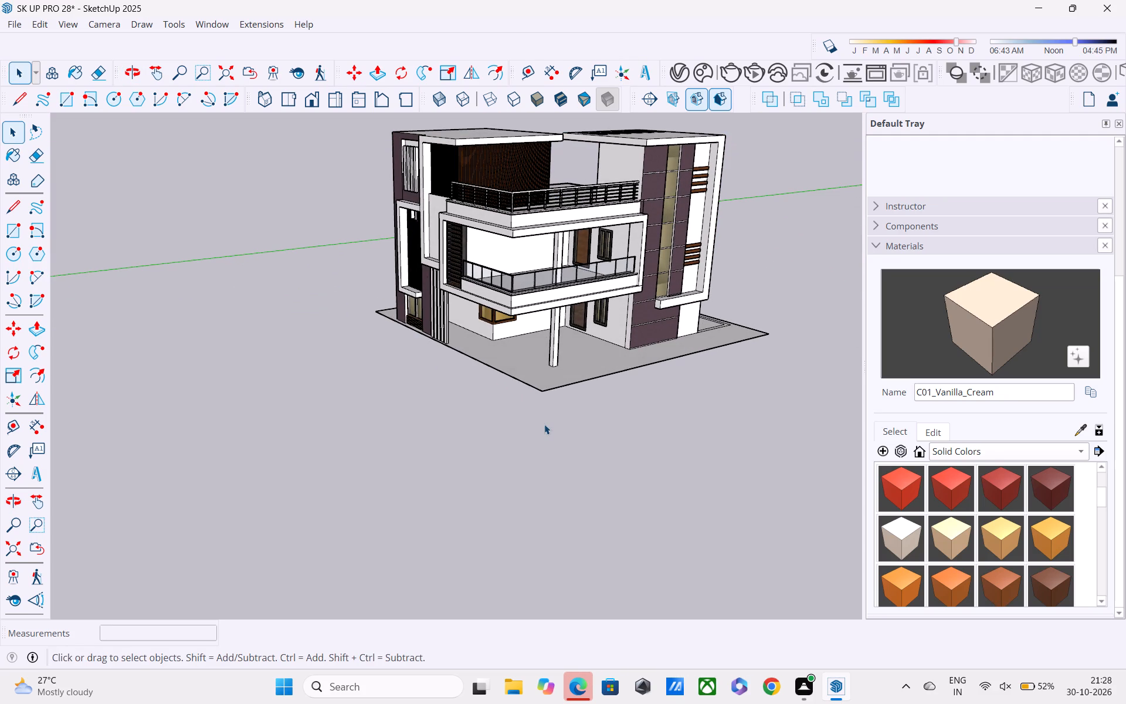
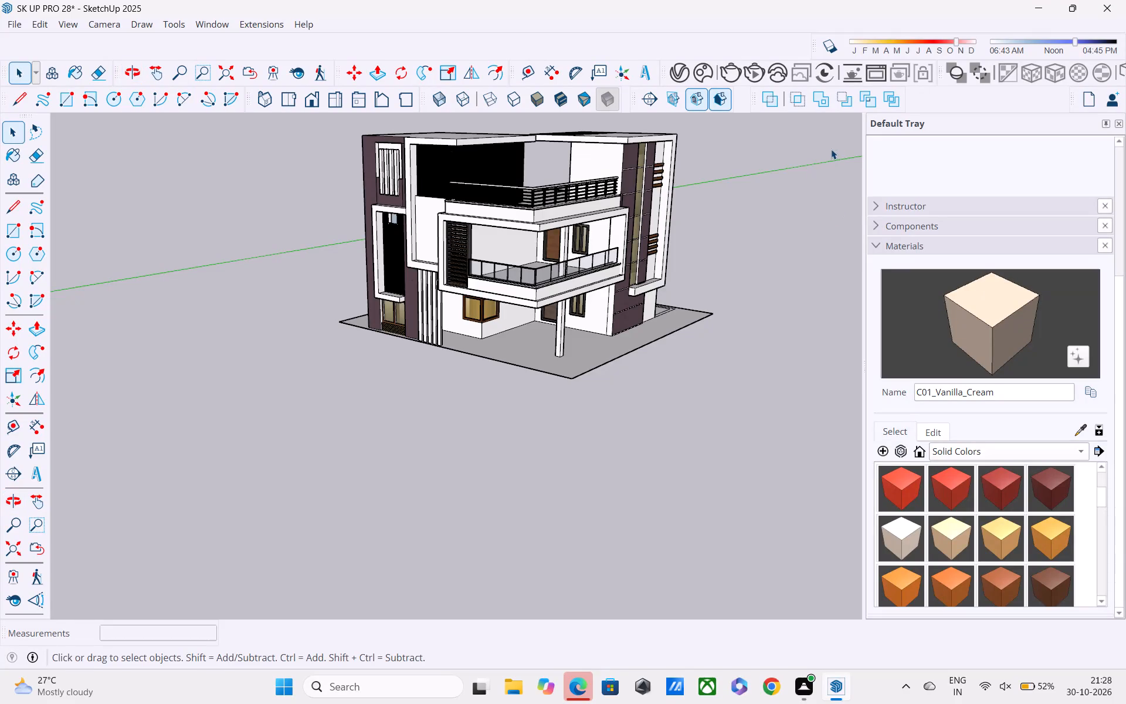
Examine the house exterior from several angles, including the balconies, facade columns and overhangs.
middle_click_drag(626, 235, 604, 140)
scroll(500, 191, "up", 8)
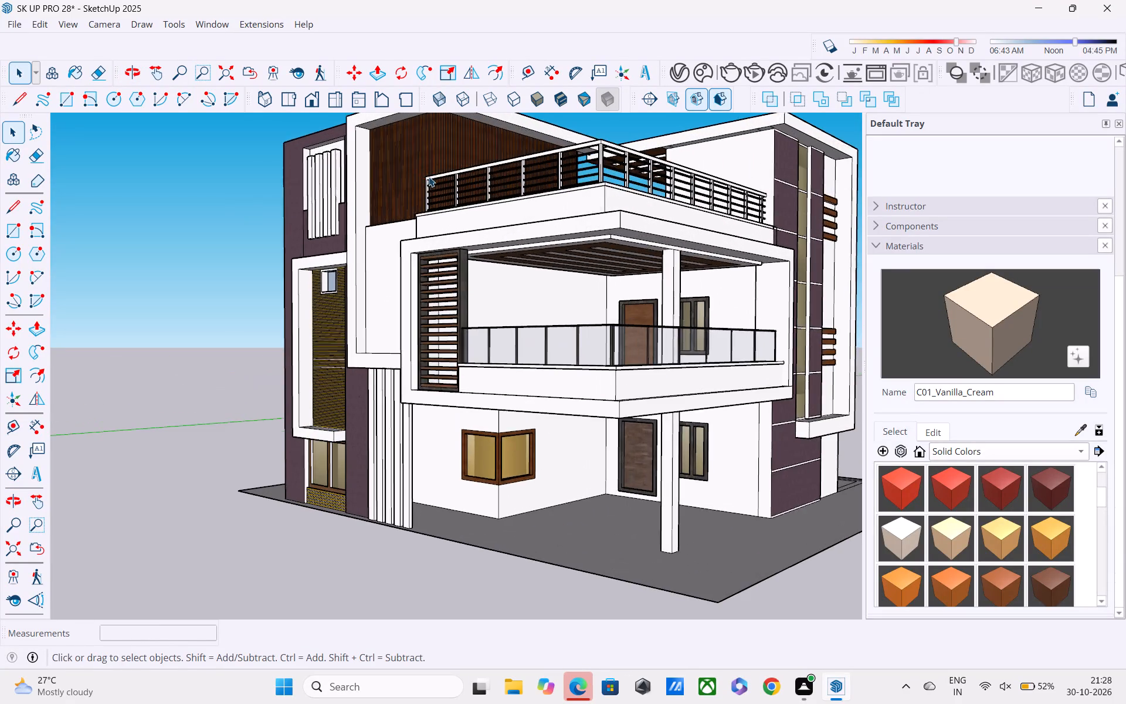
middle_click_drag(429, 177, 498, 188)
scroll(442, 178, "up", 4)
middle_click_drag(434, 167, 398, 148)
scroll(398, 151, "down", 2)
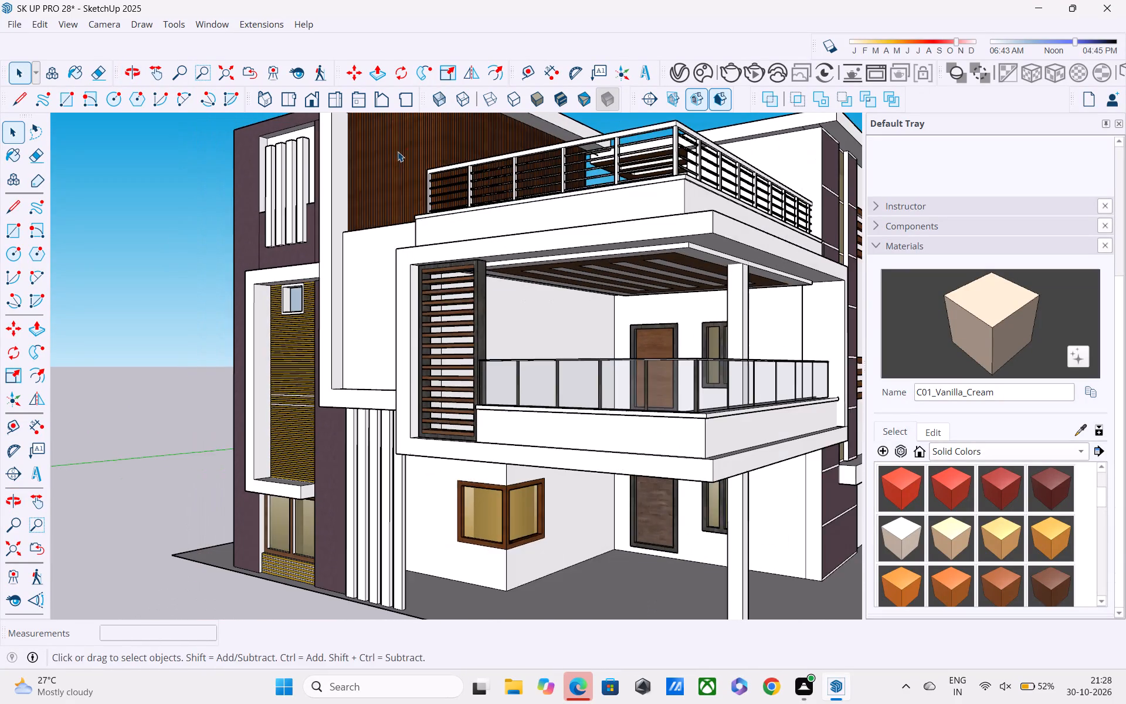
middle_click_drag(397, 150, 332, 240, "shift")
scroll(332, 241, "down", 2)
middle_click_drag(340, 255, 290, 235)
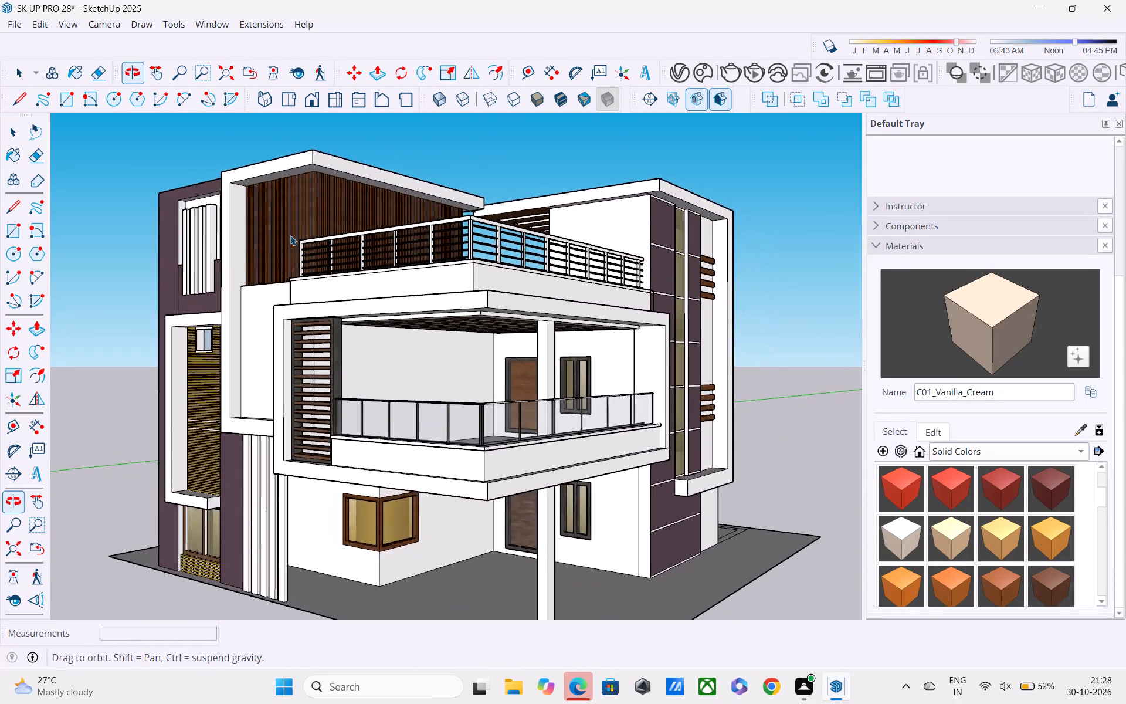
middle_click_drag(290, 235, 289, 234)
scroll(368, 278, "up", 2)
middle_click_drag(396, 287, 275, 219)
scroll(274, 219, "down", 2)
middle_click_drag(305, 259, 398, 260)
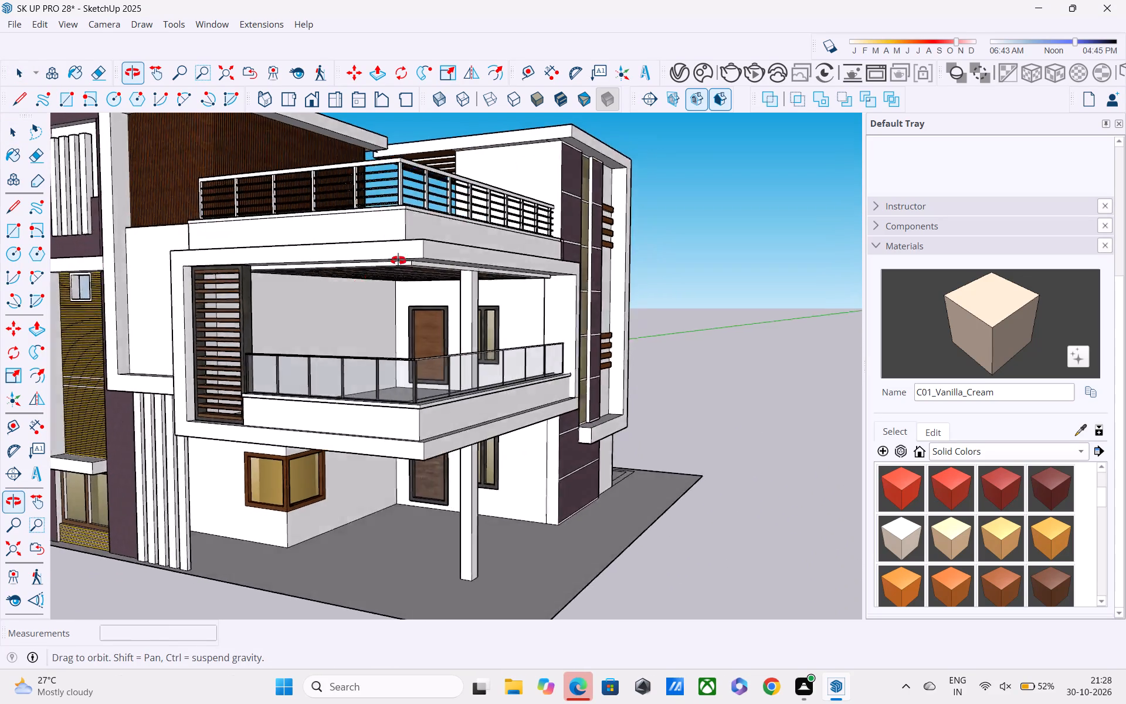
middle_click_drag(398, 260, 416, 256)
scroll(422, 257, "down", 4)
middle_click_drag(440, 292, 388, 337)
scroll(388, 336, "down", 1)
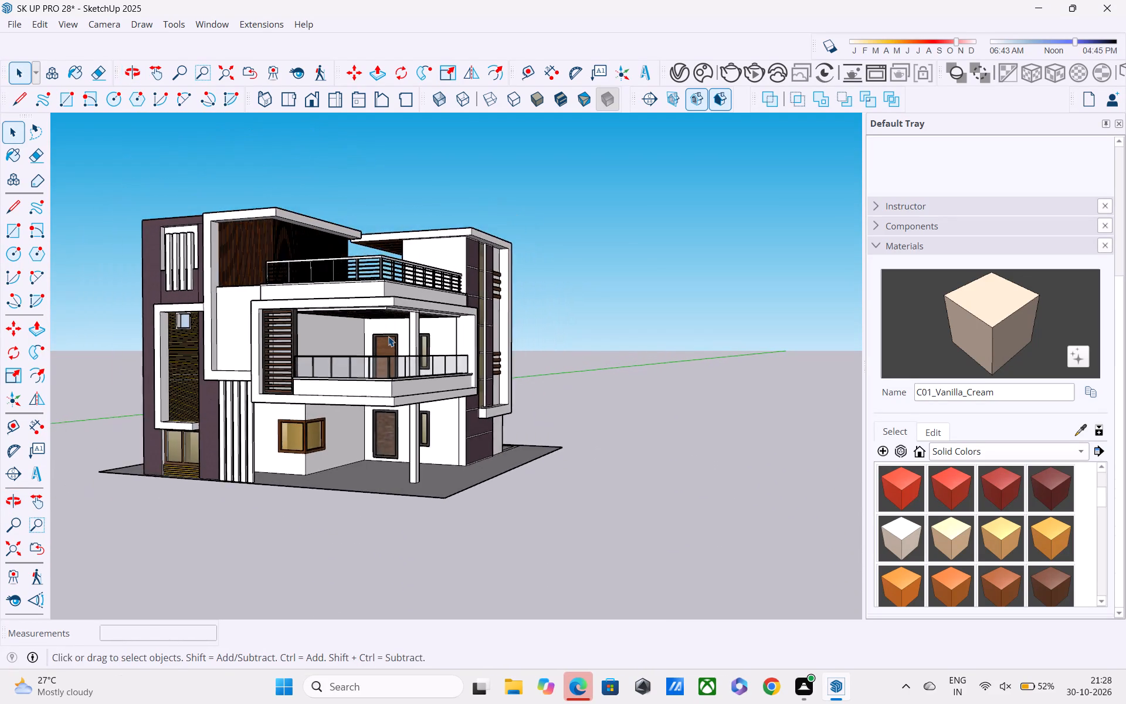
scroll(388, 336, "down", 2)
middle_click_drag(392, 334, 284, 308)
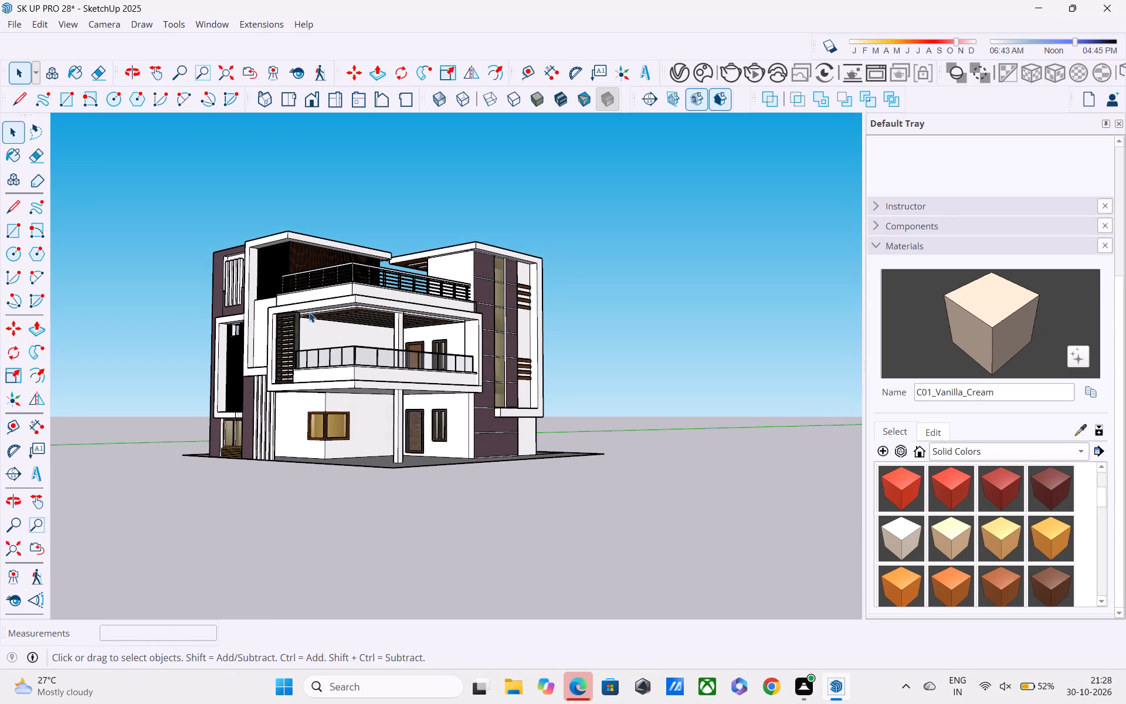
scroll(310, 312, "up", 1)
middle_click_drag(310, 312, 250, 331)
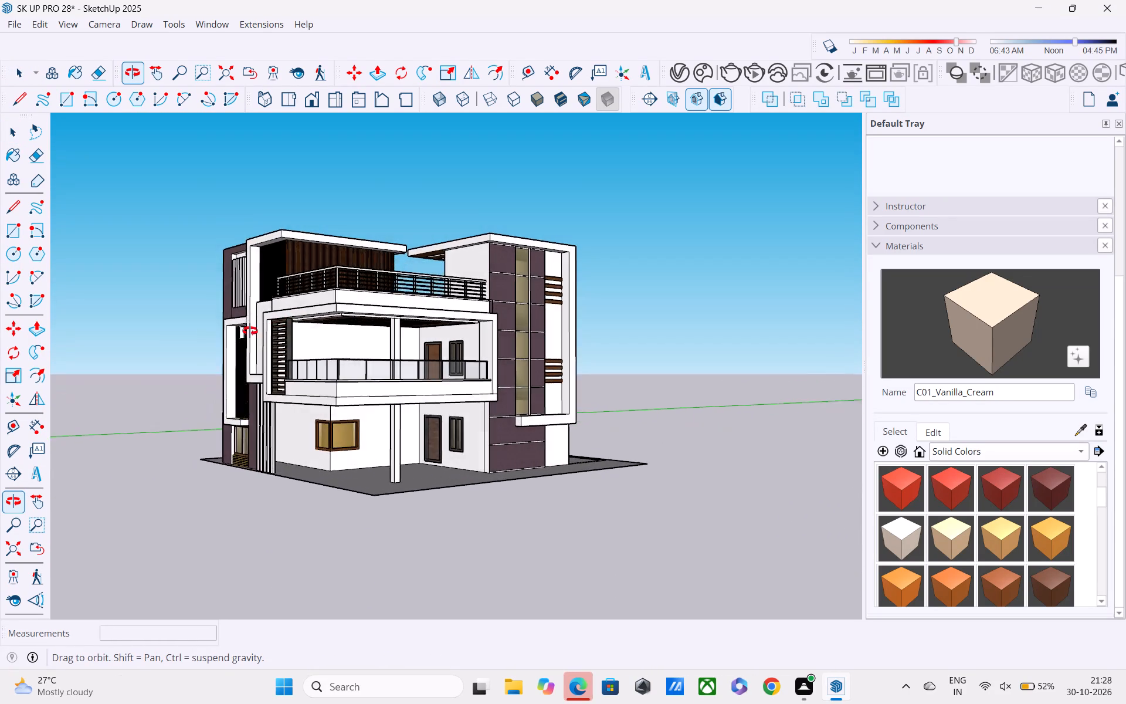
middle_click_drag(250, 331, 322, 259)
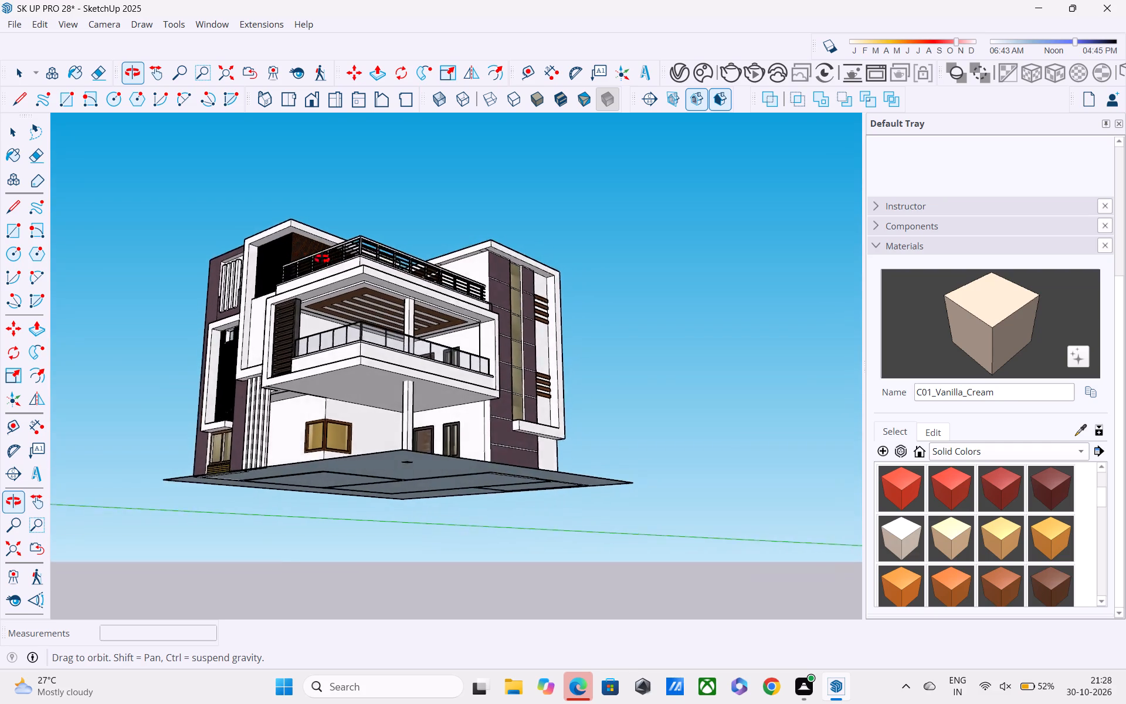
middle_click_drag(322, 259, 357, 280)
scroll(362, 284, "up", 2)
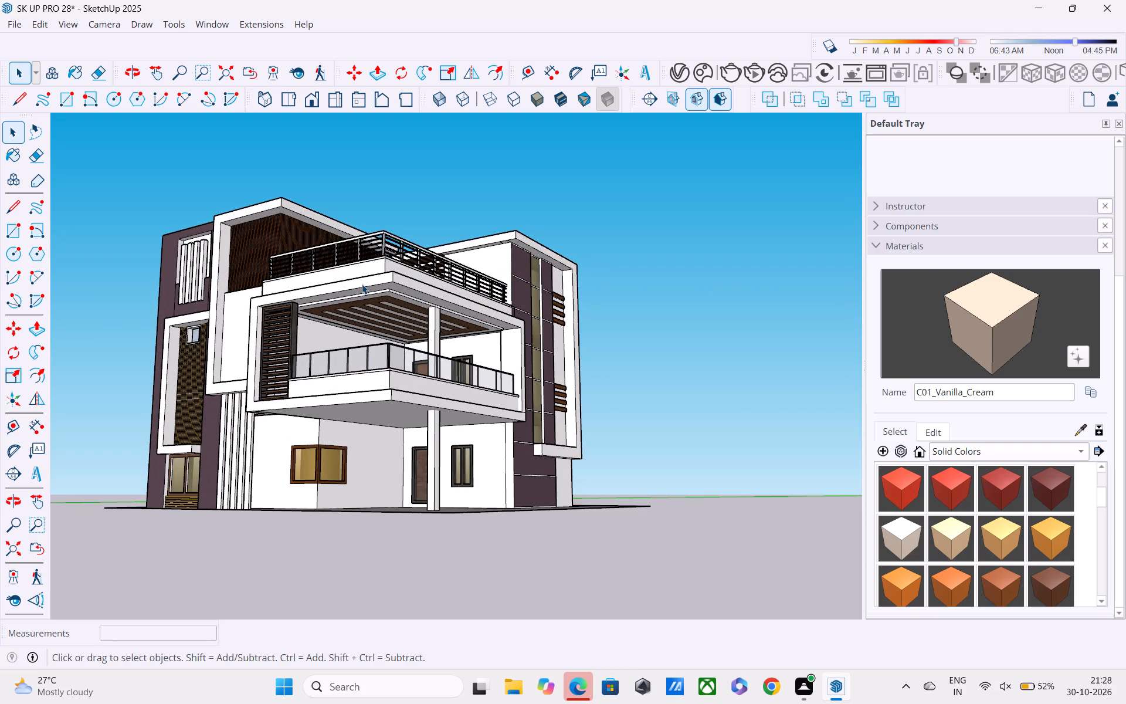
scroll(350, 314, "up", 1)
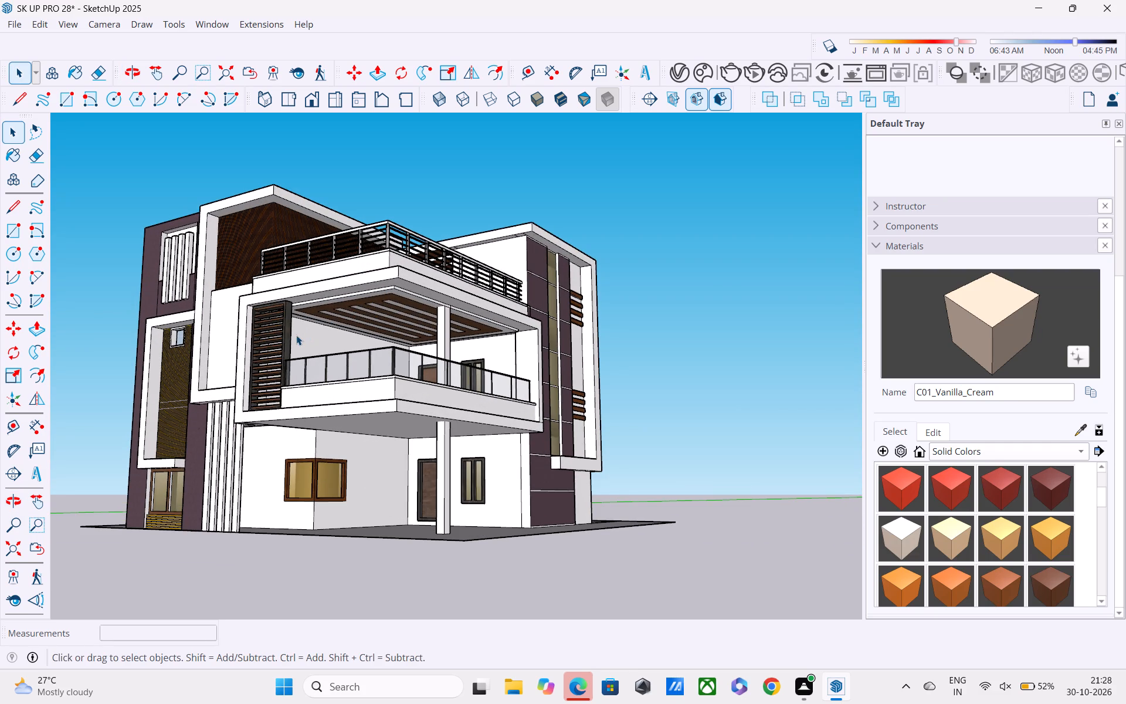
middle_click_drag(296, 335, 389, 331, "shift")
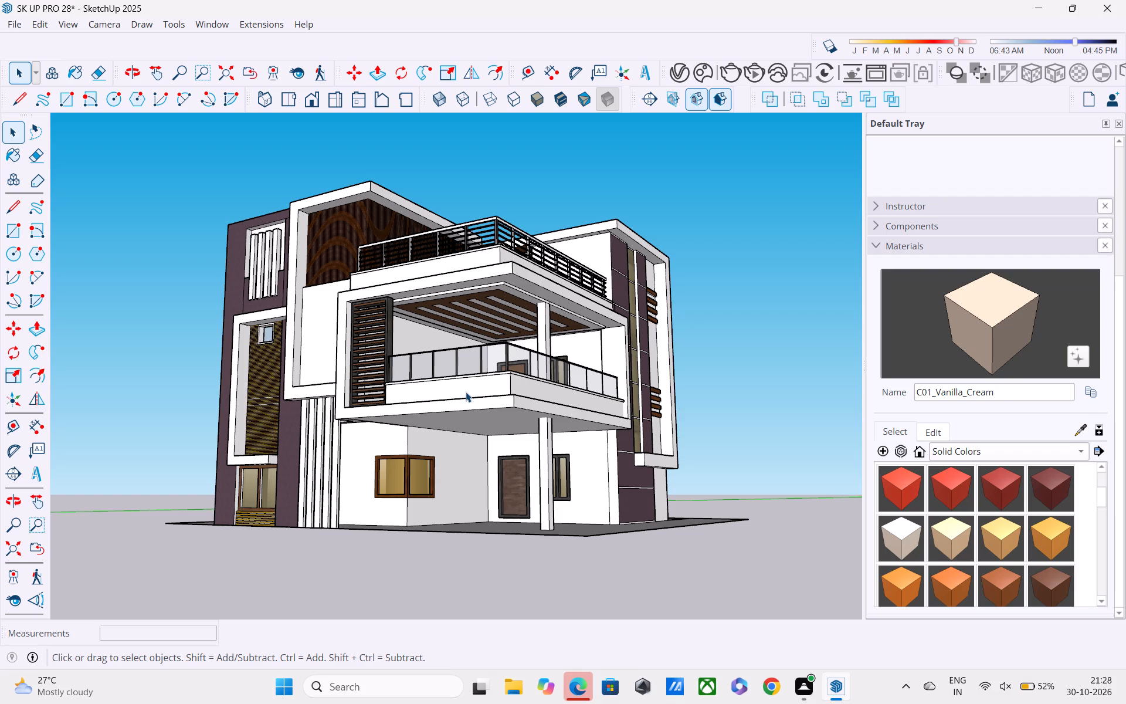
Draw a rectangle across the underside of the house's ground slab, between two opposite corners of the slab.
key("space")
middle_click_drag(460, 405, 409, 240)
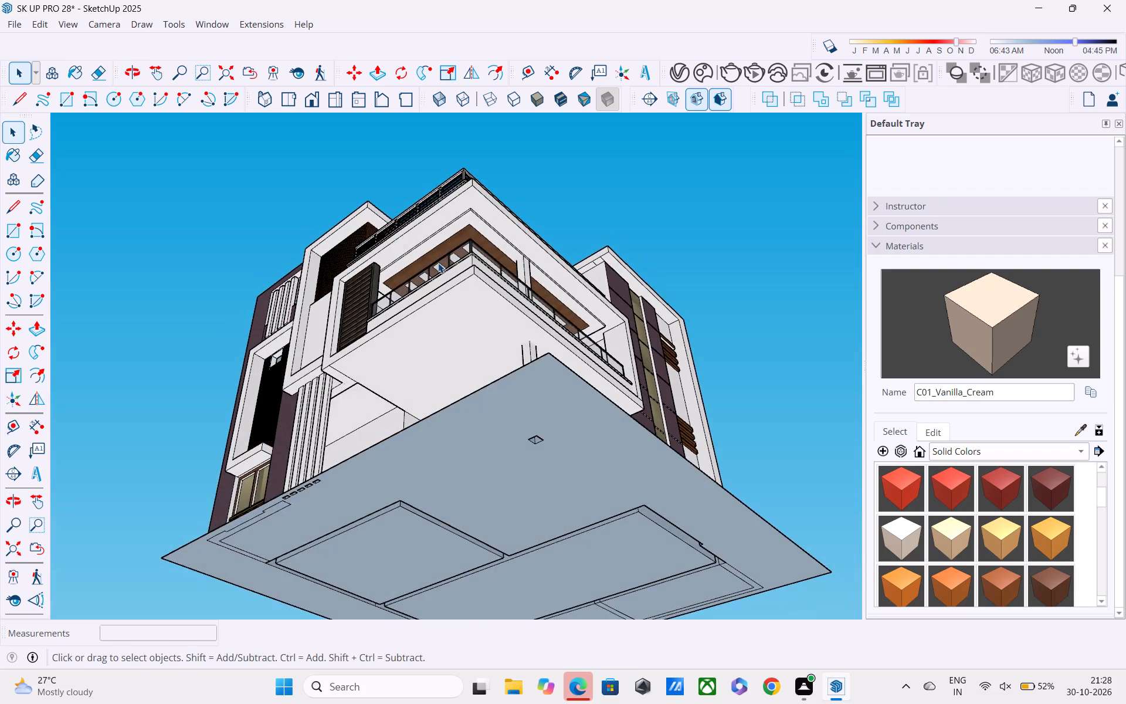
scroll(439, 263, "down", 3)
key("r")
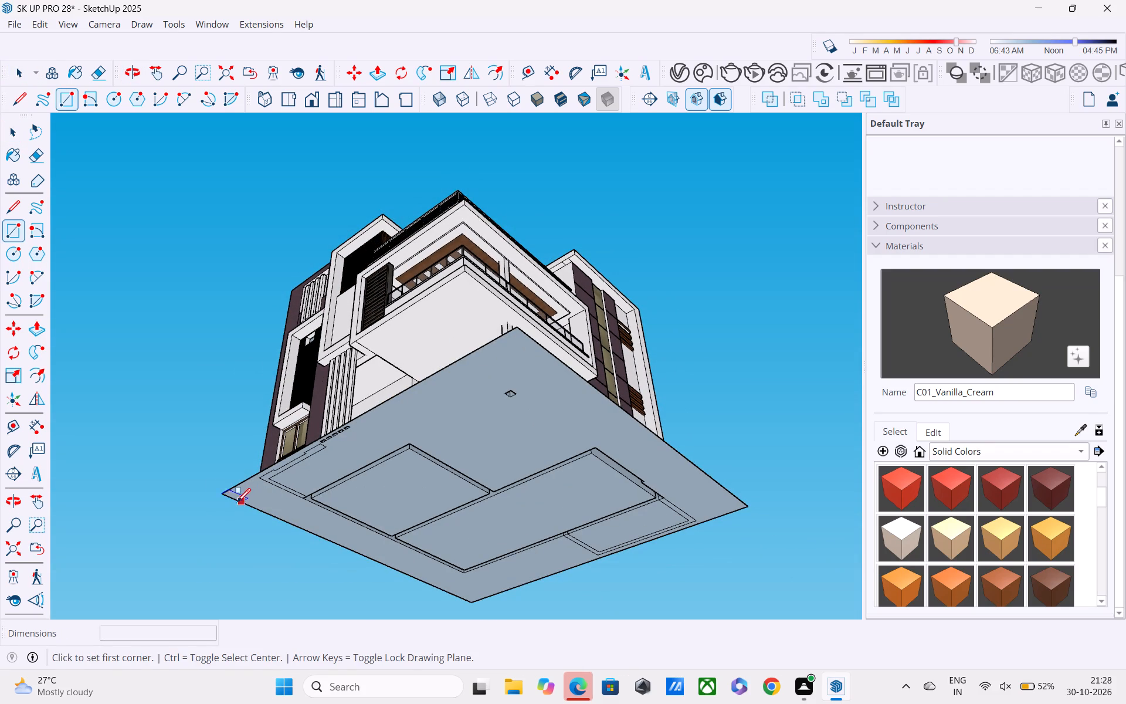
left_click_drag(219, 496, 226, 497)
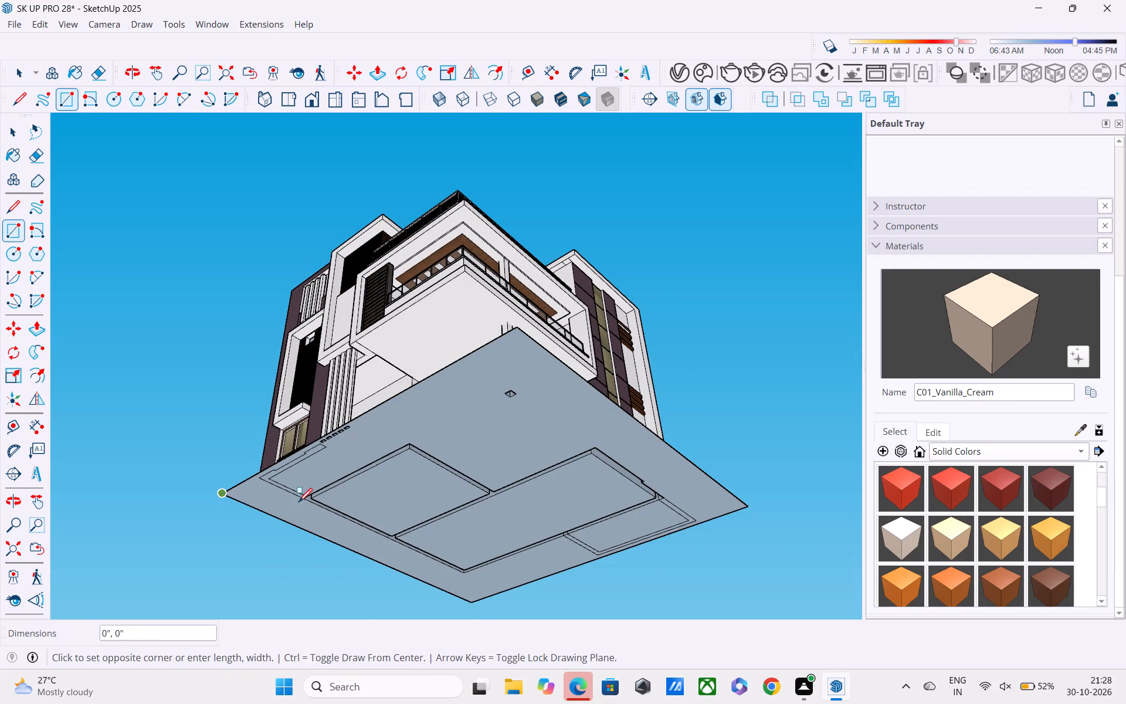
left_click(741, 505)
key("space")
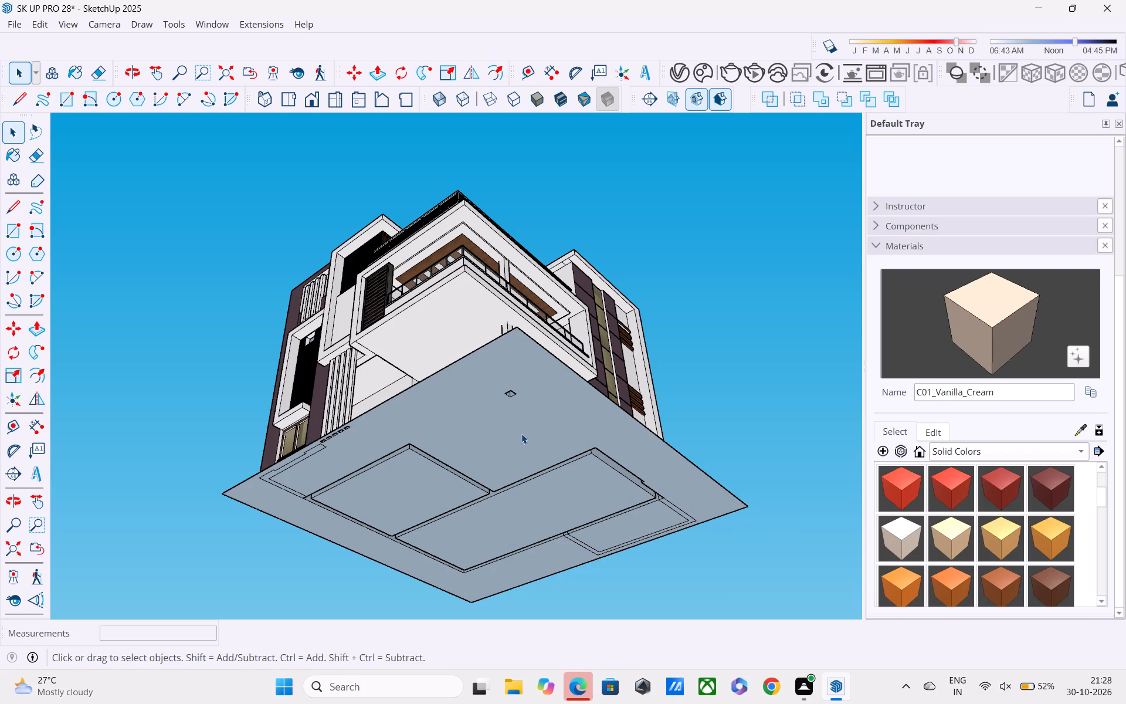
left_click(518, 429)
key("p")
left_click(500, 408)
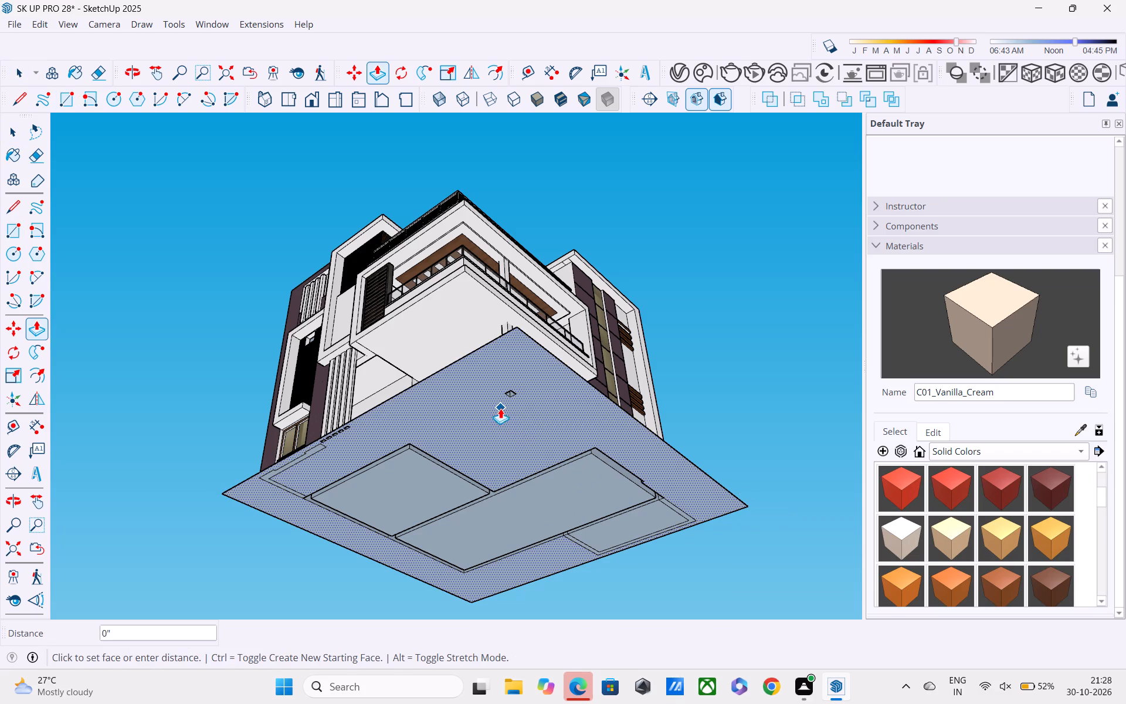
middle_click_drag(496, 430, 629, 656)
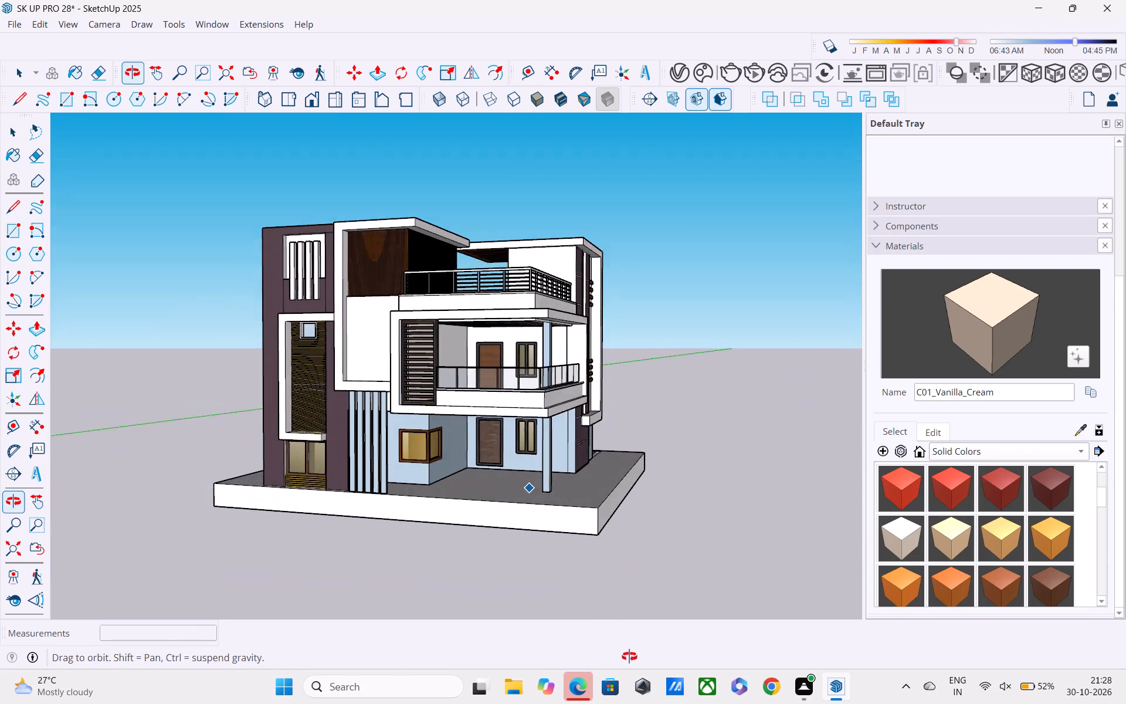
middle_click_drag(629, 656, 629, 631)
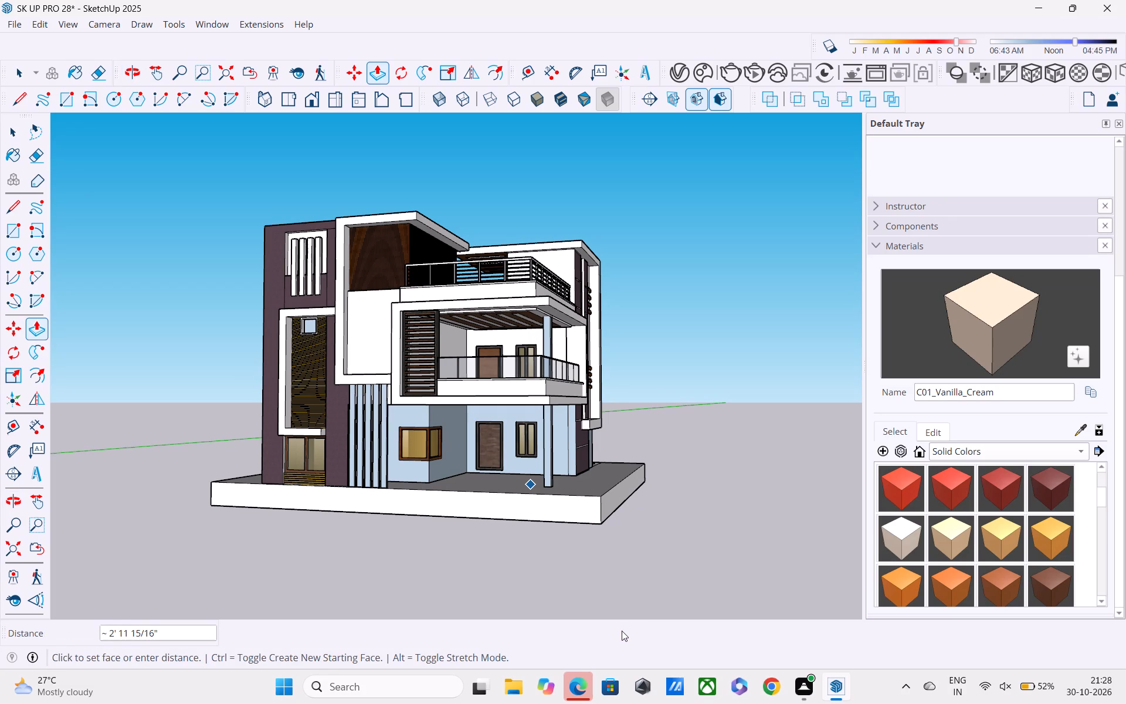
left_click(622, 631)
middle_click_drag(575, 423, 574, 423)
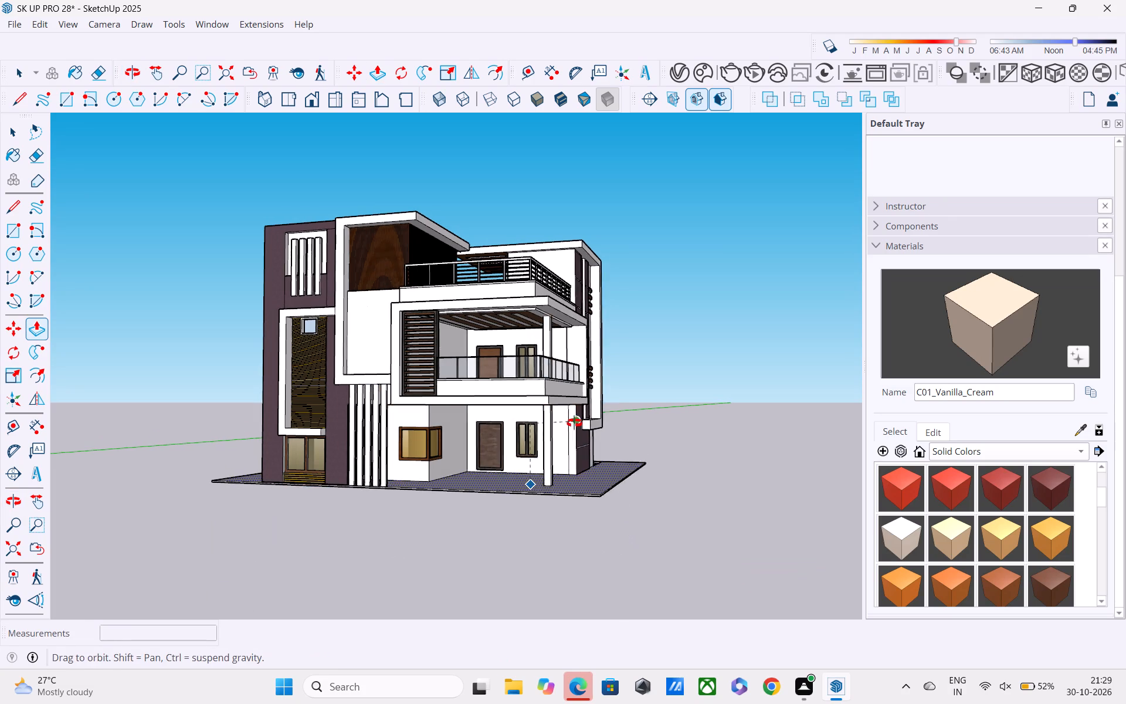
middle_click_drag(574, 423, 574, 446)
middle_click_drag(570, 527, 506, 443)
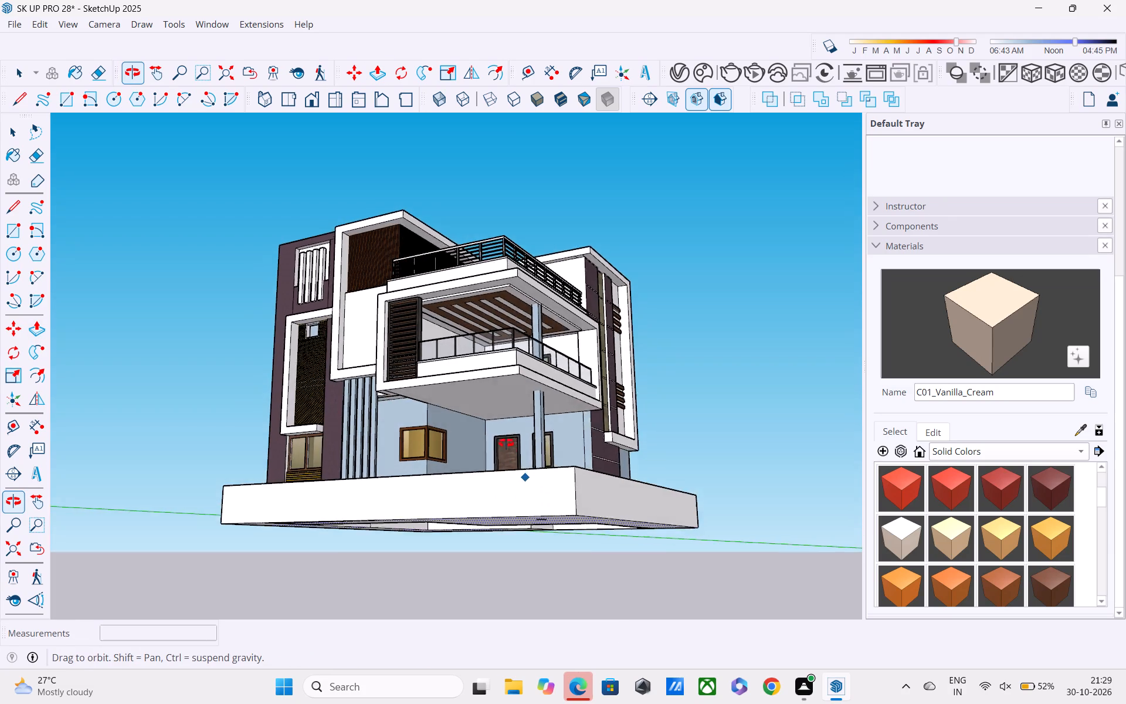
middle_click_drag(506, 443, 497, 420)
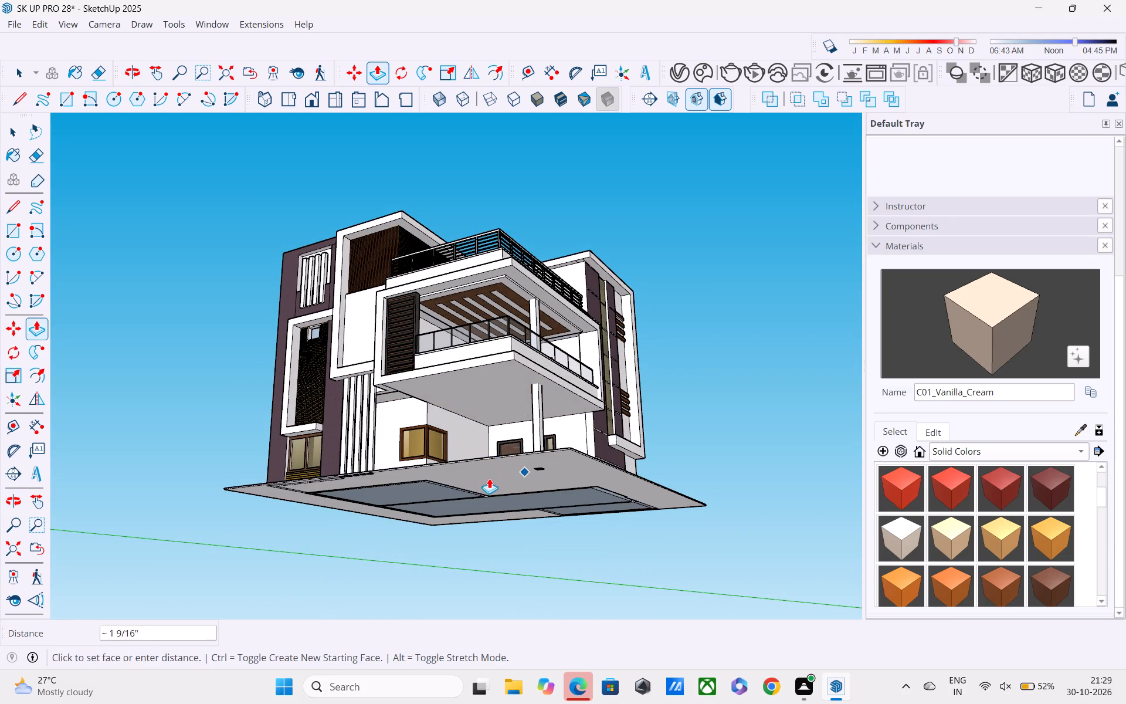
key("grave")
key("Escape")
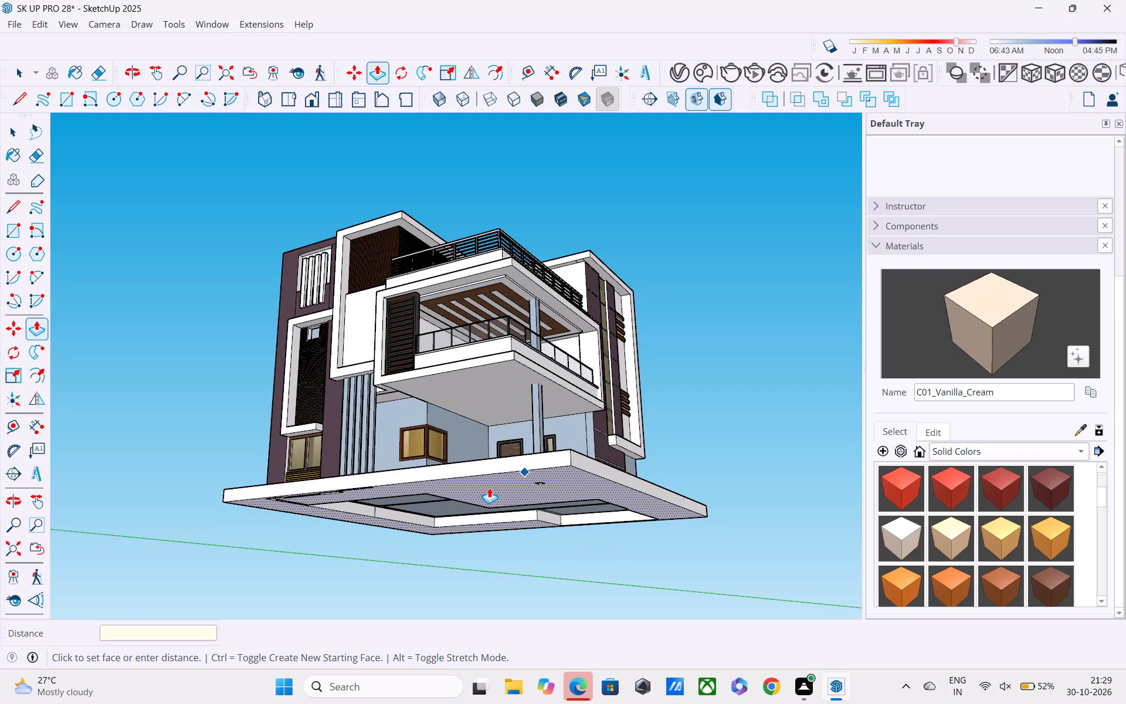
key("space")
Copy the ground slab's underside face to the open area beside the house, clear of the building.
middle_click_drag(490, 478, 443, 395)
scroll(443, 395, "down", 4)
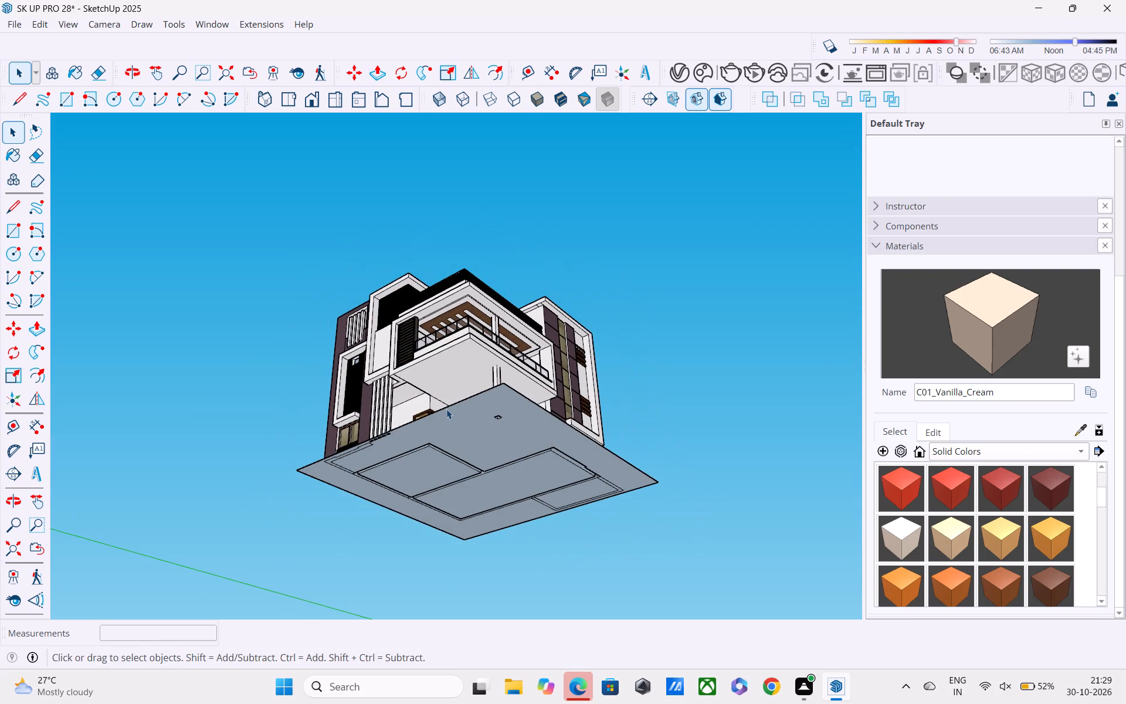
left_click(452, 422)
key("m")
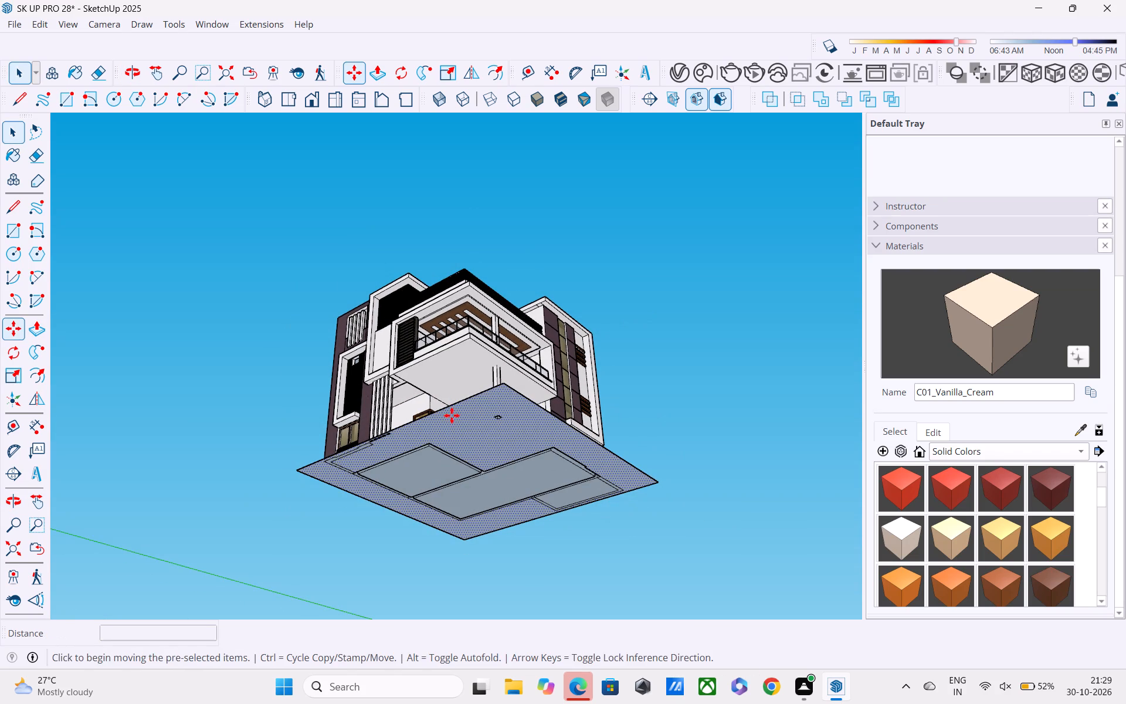
left_click(502, 385)
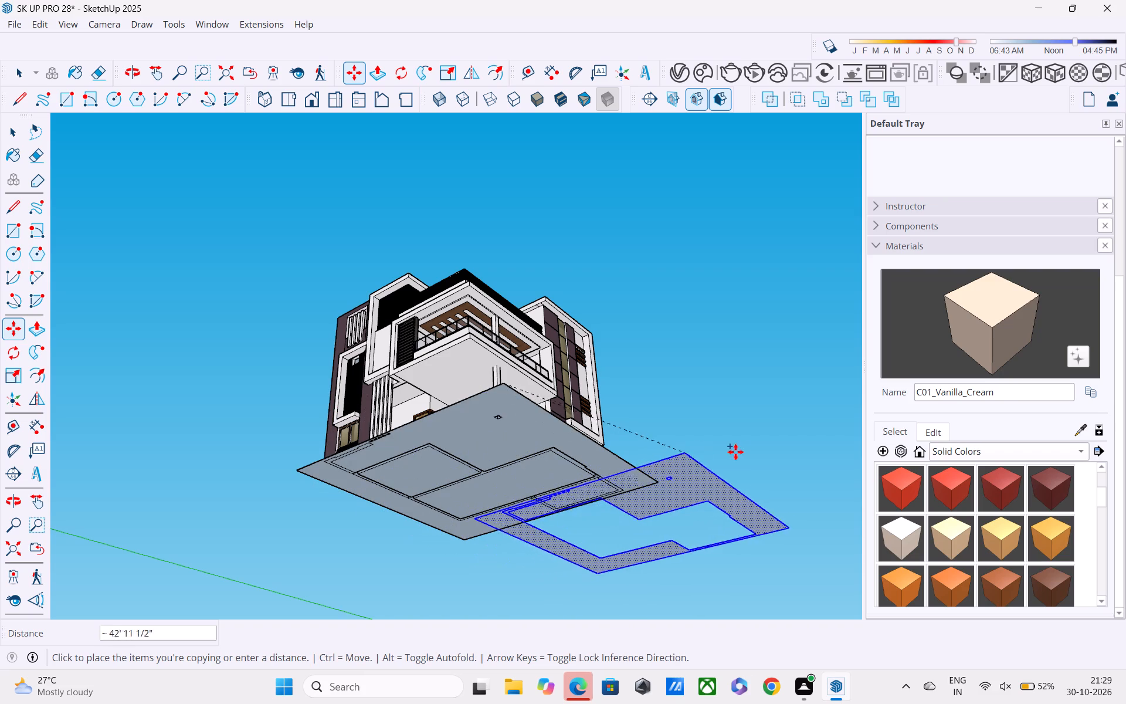
middle_click_drag(765, 450, 507, 515, "shift")
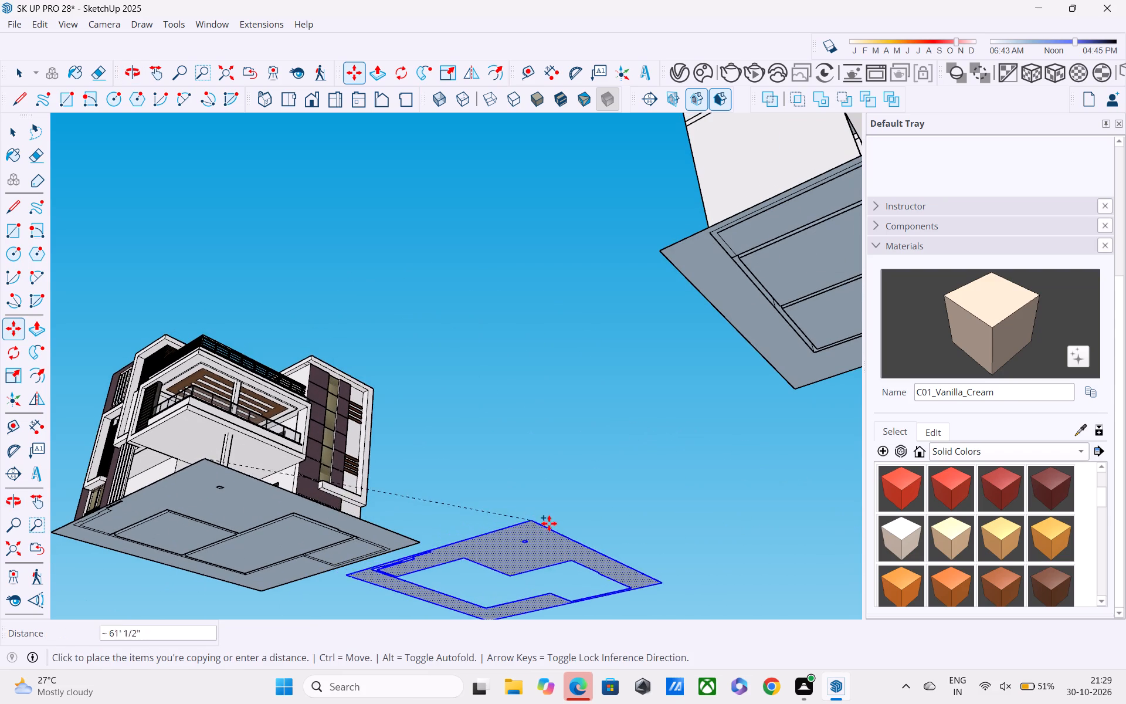
left_click(599, 501)
middle_click_drag(602, 505, 684, 676)
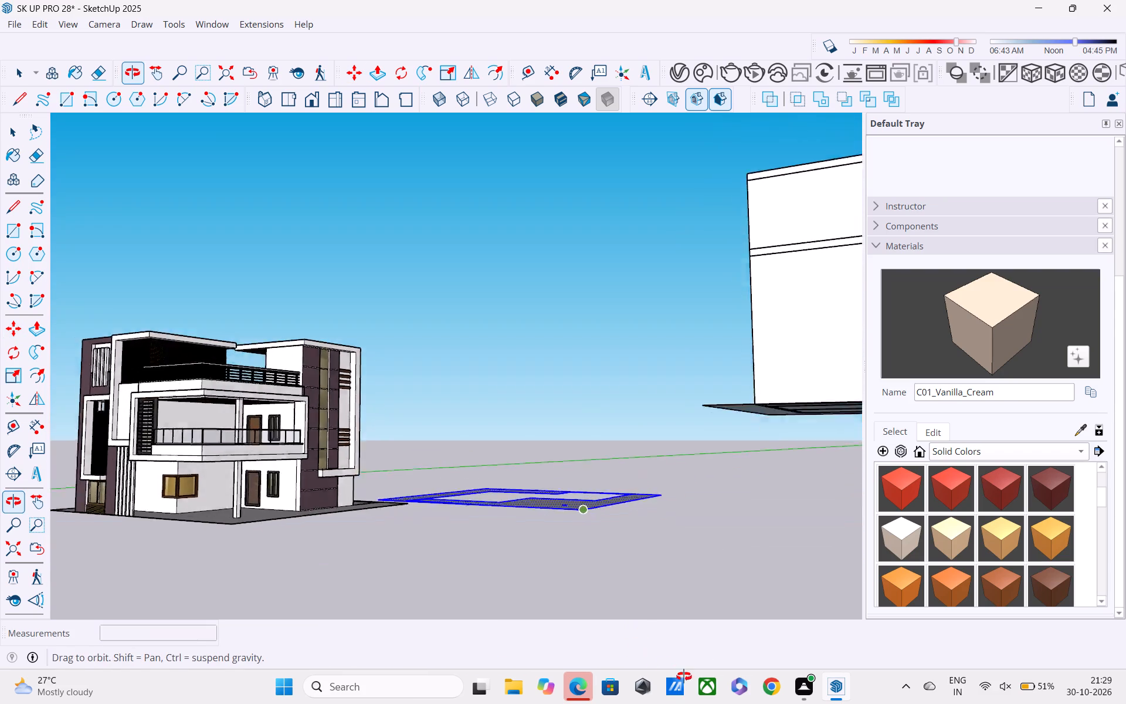
middle_click_drag(684, 676, 724, 699)
key("space")
Erase the inner wall outline lines at the copied slab face's corner nearest the house, keeping its outer boundary.
middle_click_drag(556, 463, 496, 618)
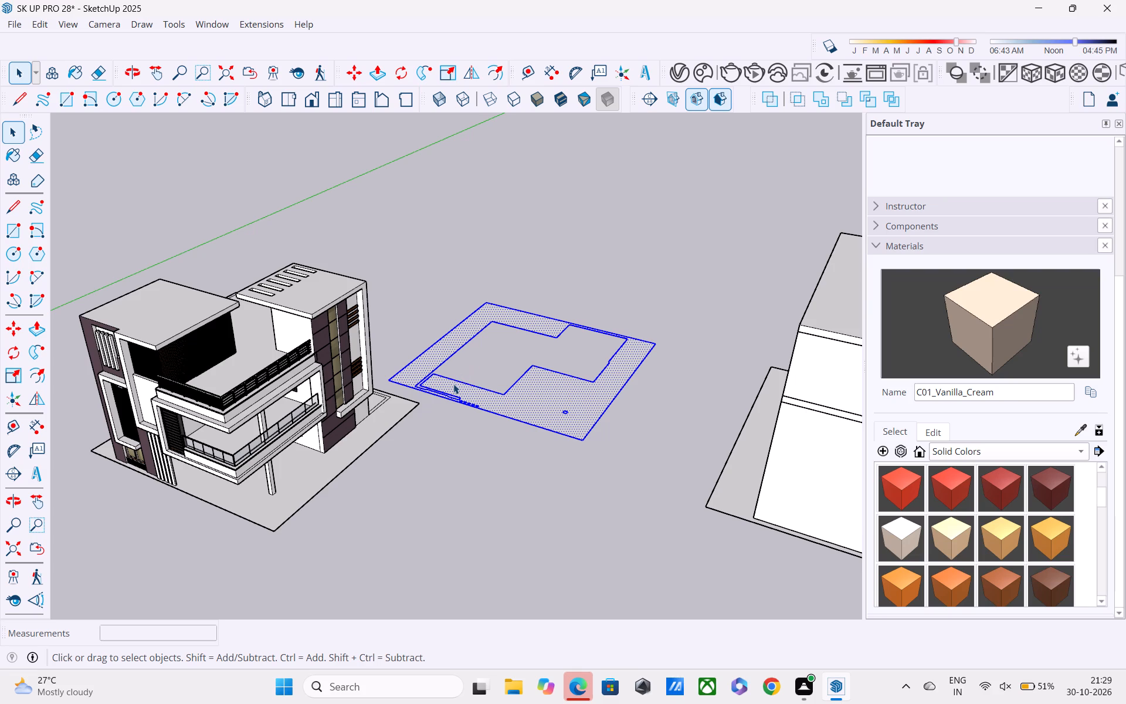
key("e")
left_click_drag(453, 385, 449, 402)
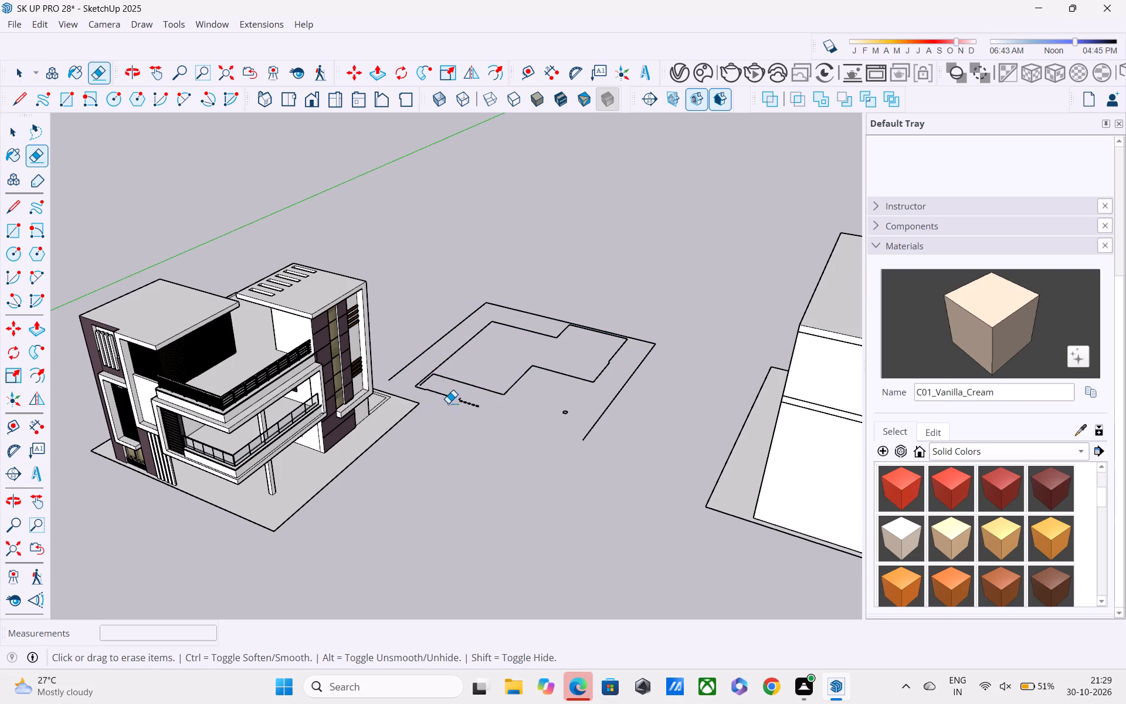
key("ctrl+z")
left_click_drag(440, 358, 446, 380)
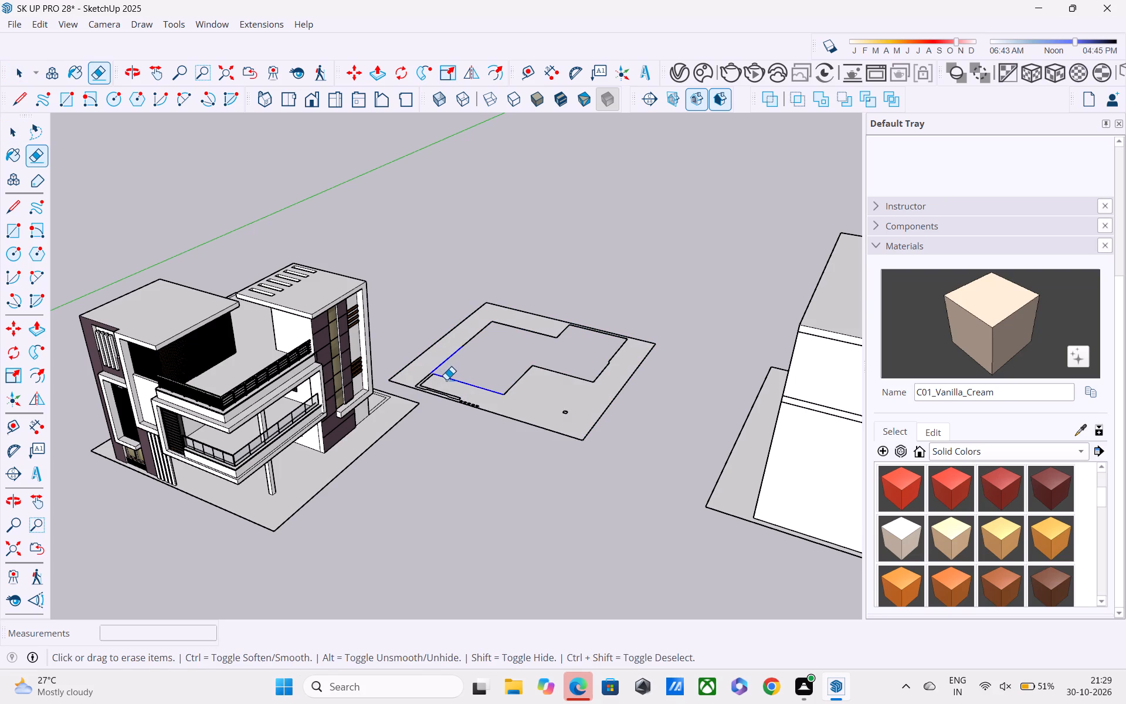
left_click_drag(446, 380, 447, 380)
left_click(432, 375)
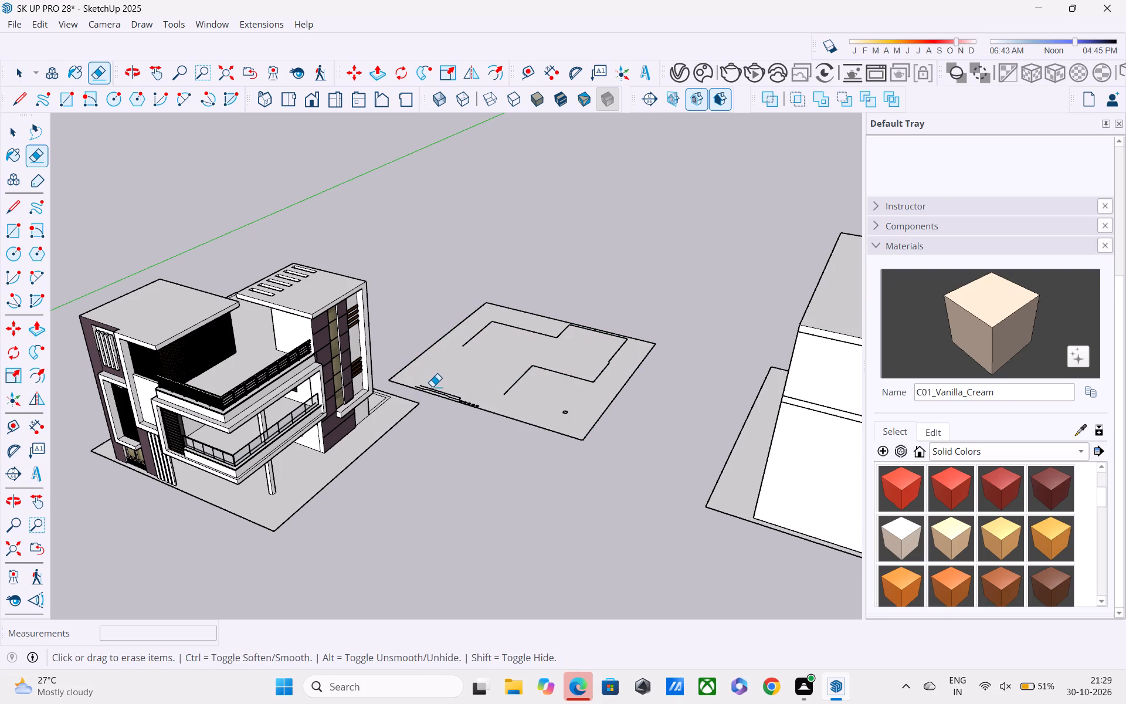
Erase the thin parallel wall lines and small dash outlines along the copied slab face's edge nearest the house.
scroll(432, 387, "up", 7)
scroll(435, 394, "down", 1)
scroll(435, 394, "up", 5)
left_click_drag(443, 383, 445, 395)
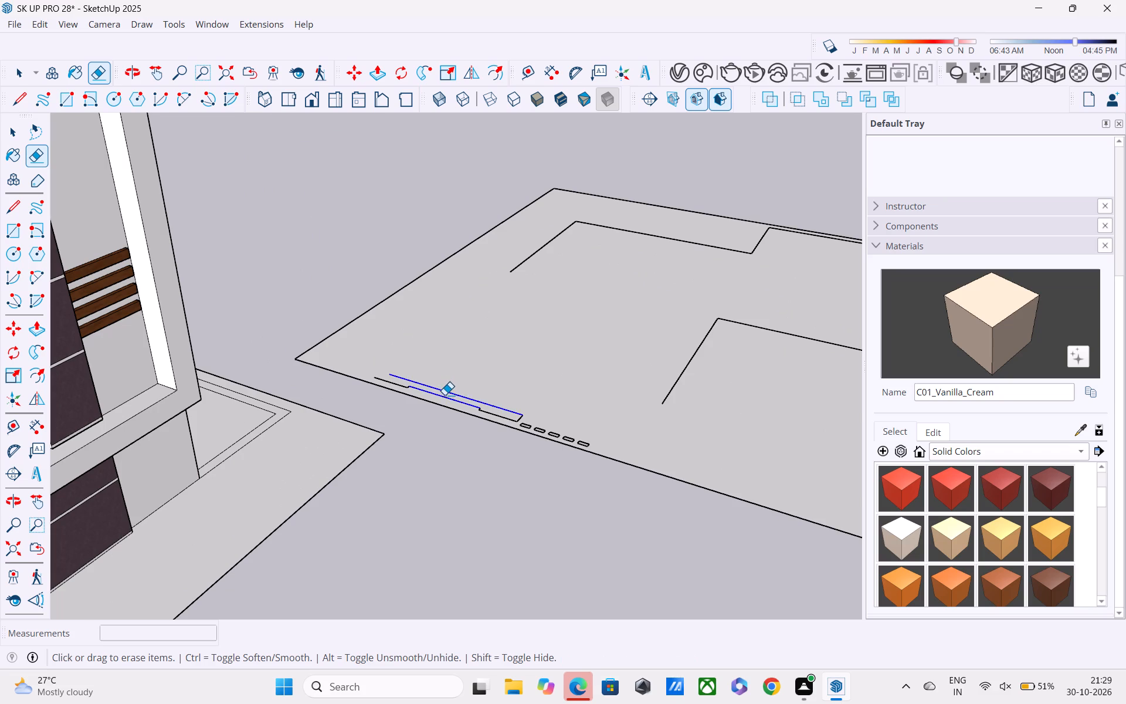
left_click_drag(411, 375, 403, 387)
left_click_drag(507, 408, 508, 416)
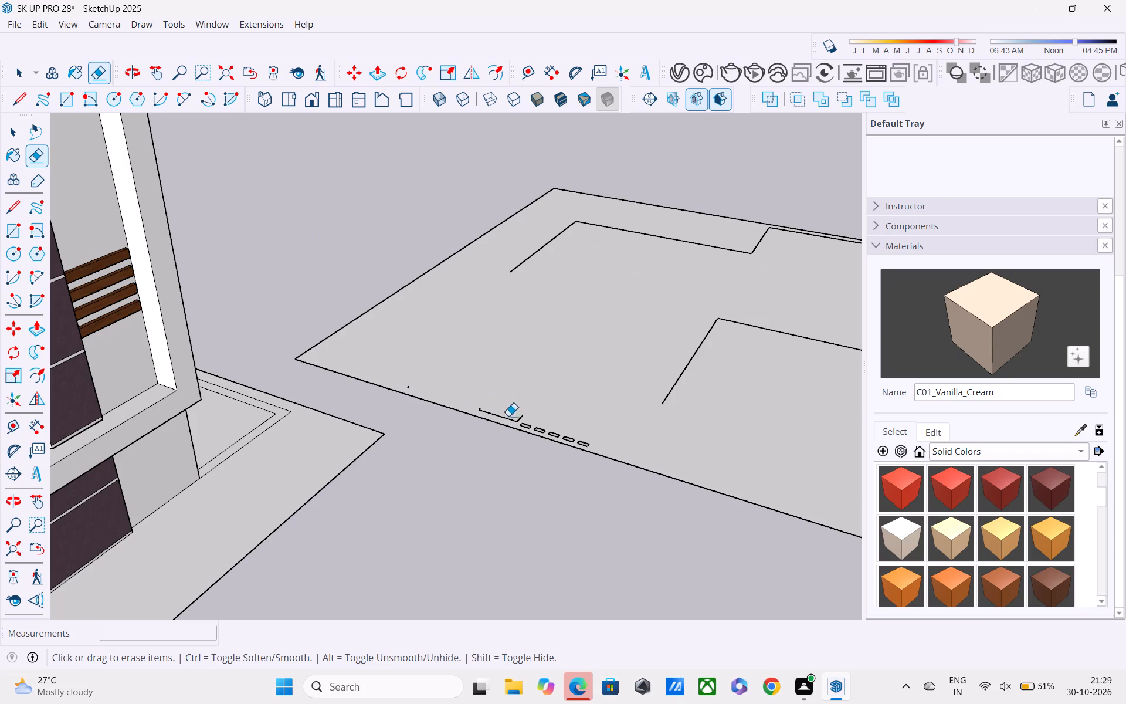
left_click_drag(508, 416, 510, 420)
left_click_drag(396, 380, 406, 387)
left_click_drag(406, 387, 534, 425)
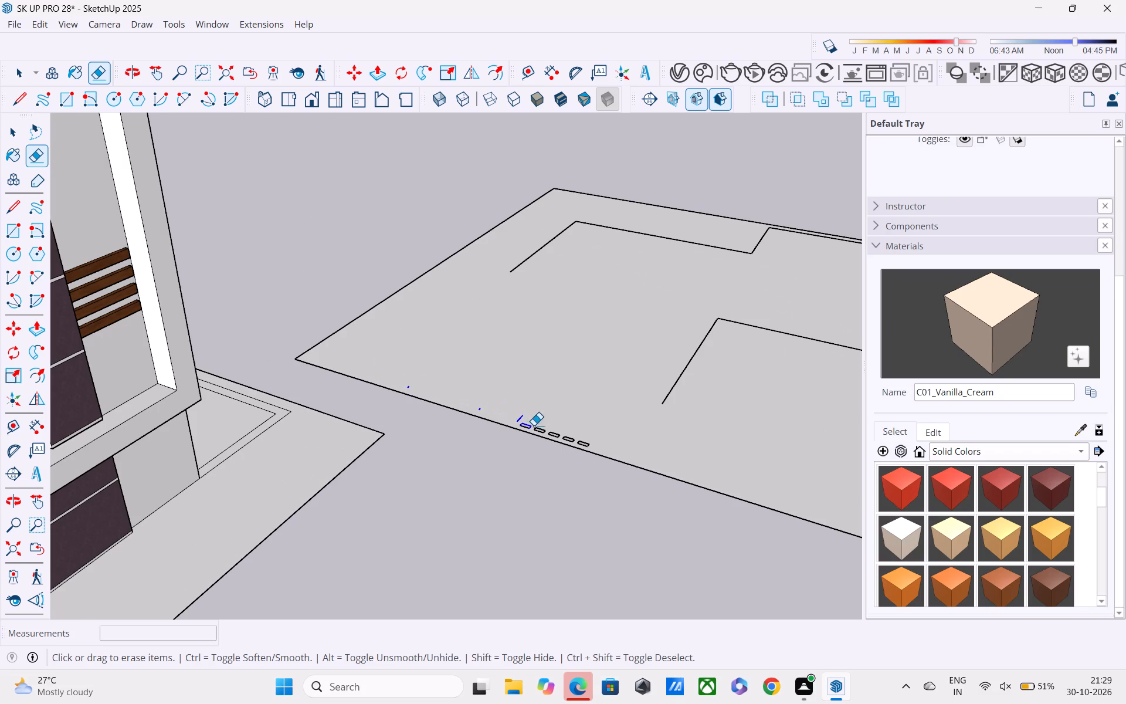
left_click_drag(534, 425, 579, 443)
scroll(567, 443, "up", 7)
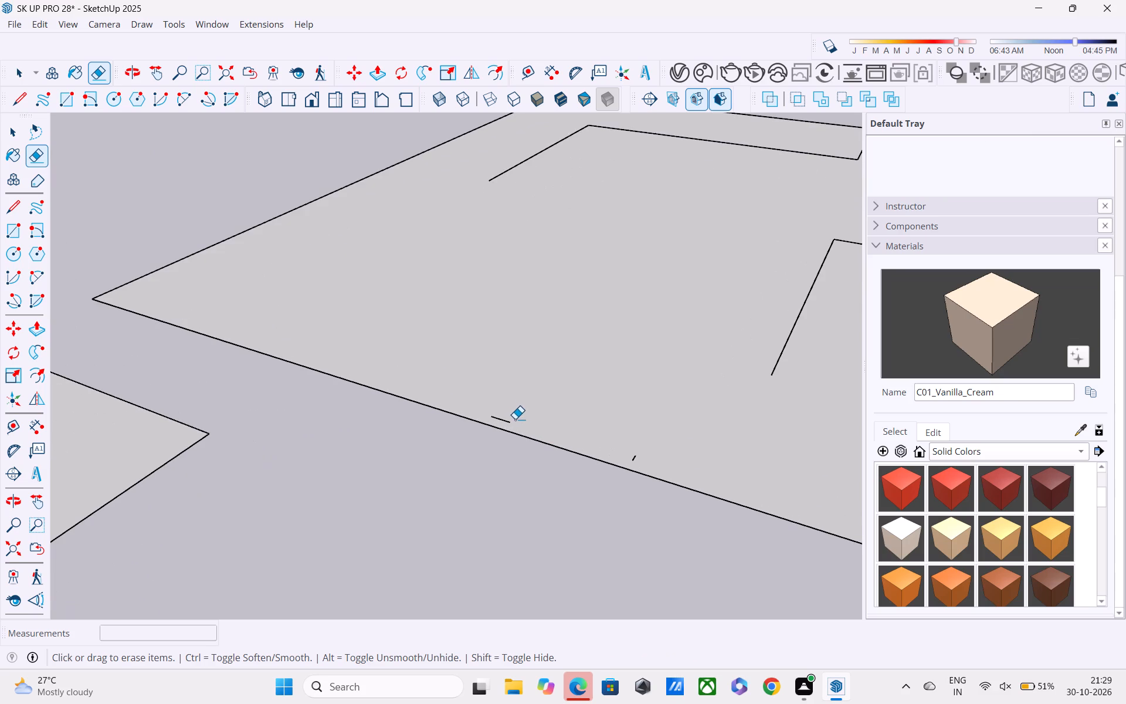
left_click_drag(506, 414, 503, 425)
left_click_drag(630, 453, 634, 461)
Erase the stepped inner wall outline segments across the middle, far edge and far corner of the copied slab face.
scroll(717, 358, "down", 2)
middle_click_drag(715, 355, 259, 351, "shift")
left_click_drag(425, 262, 432, 304)
left_click_drag(582, 187, 599, 300)
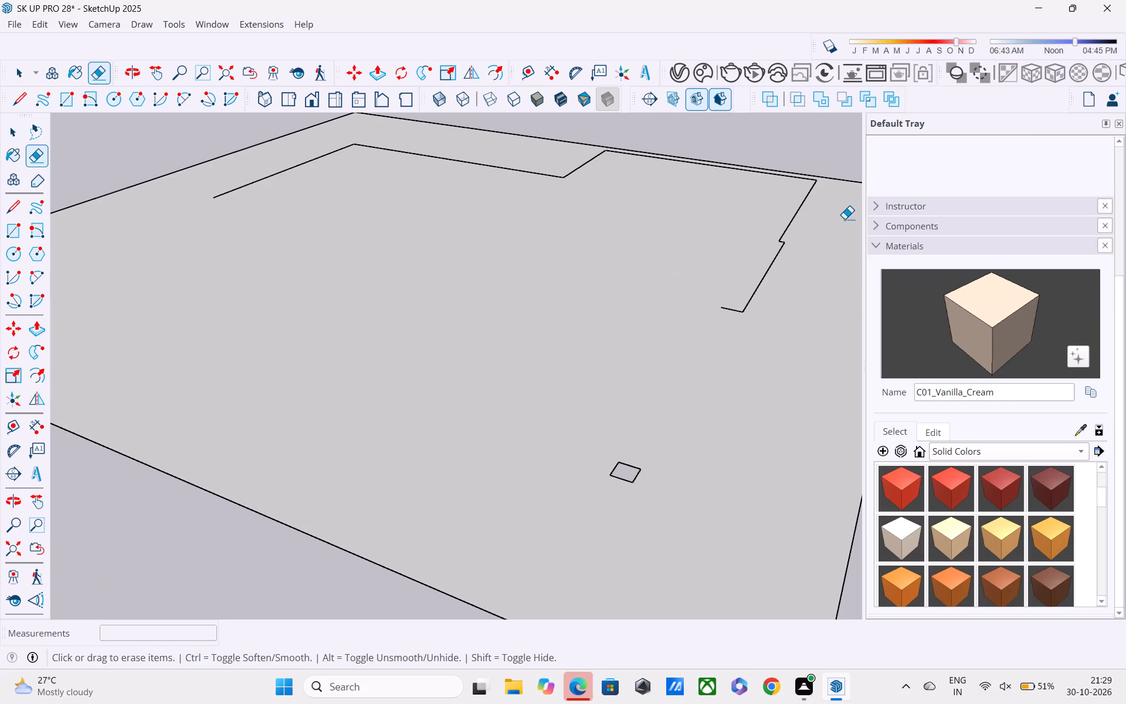
left_click_drag(844, 219, 667, 321)
middle_click_drag(676, 285, 673, 453, "shift")
left_click_drag(533, 286, 538, 321)
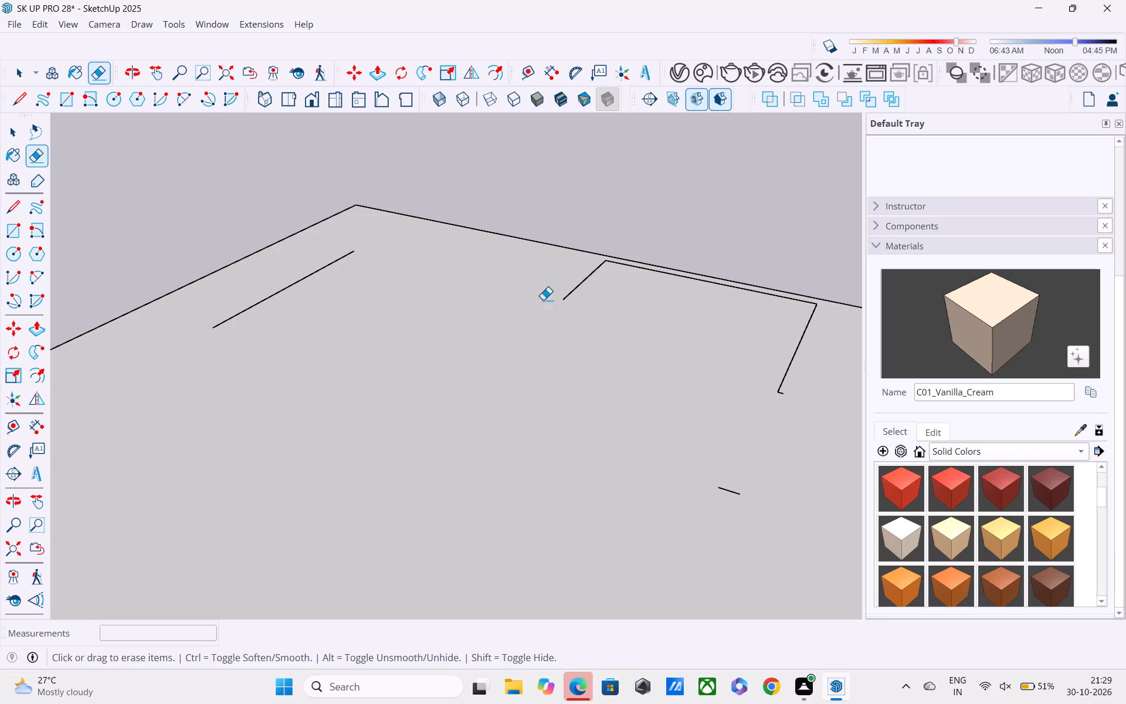
left_click_drag(549, 272, 581, 304)
scroll(640, 270, "up", 6)
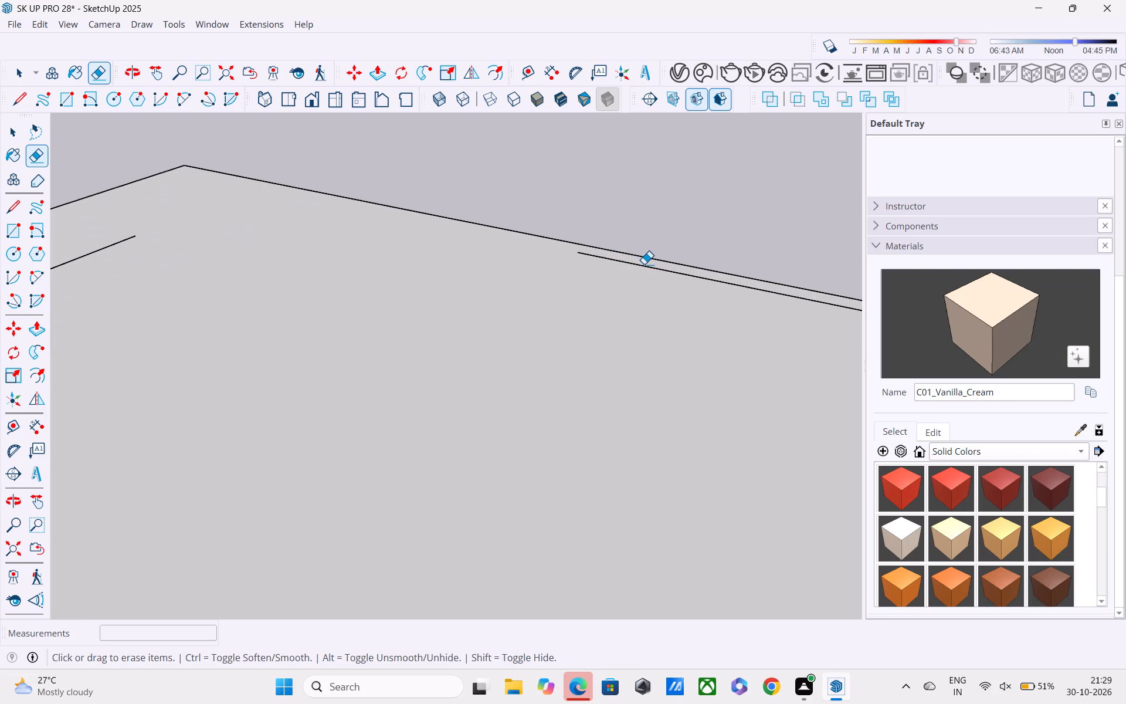
left_click_drag(644, 264, 643, 280)
middle_click_drag(632, 292, 340, 314, "shift")
scroll(341, 319, "down", 3)
left_click_drag(395, 409, 471, 497)
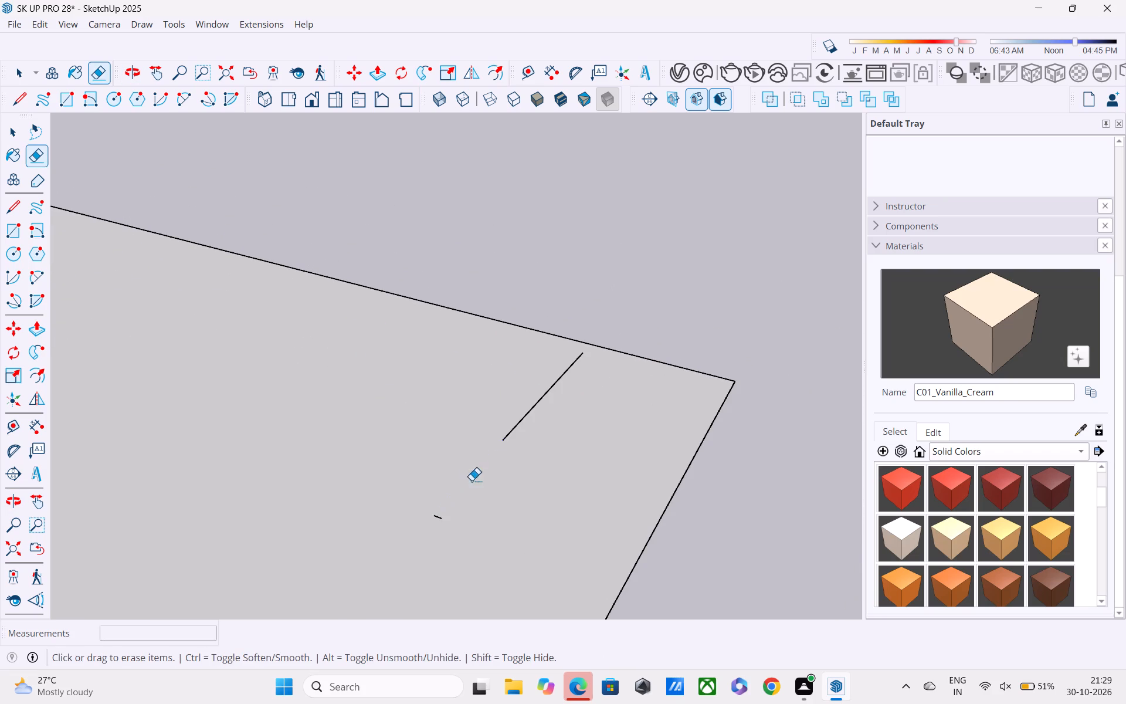
middle_click_drag(471, 473, 490, 425, "shift")
left_click_drag(528, 325, 584, 434)
left_click_drag(450, 456, 456, 478)
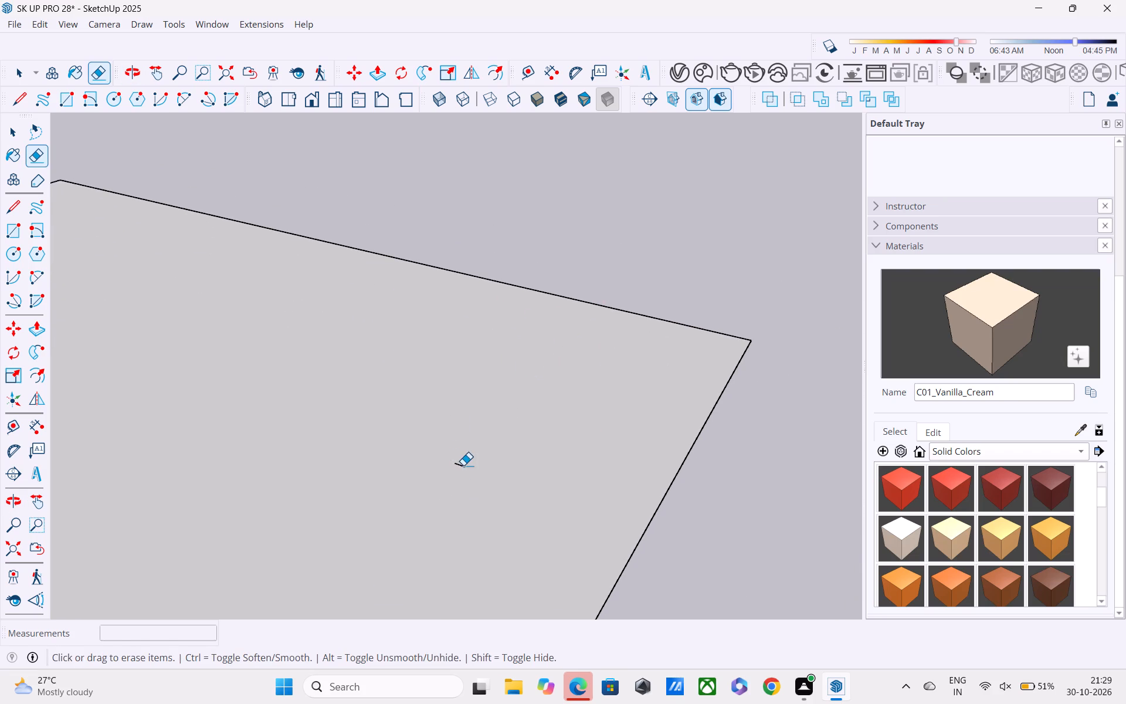
left_click_drag(463, 465, 450, 474)
Erase the last stray wall segments and the small square column outline, leaving only the slab face's outer boundary.
scroll(438, 439, "down", 3)
middle_click_drag(403, 375, 440, 230, "shift")
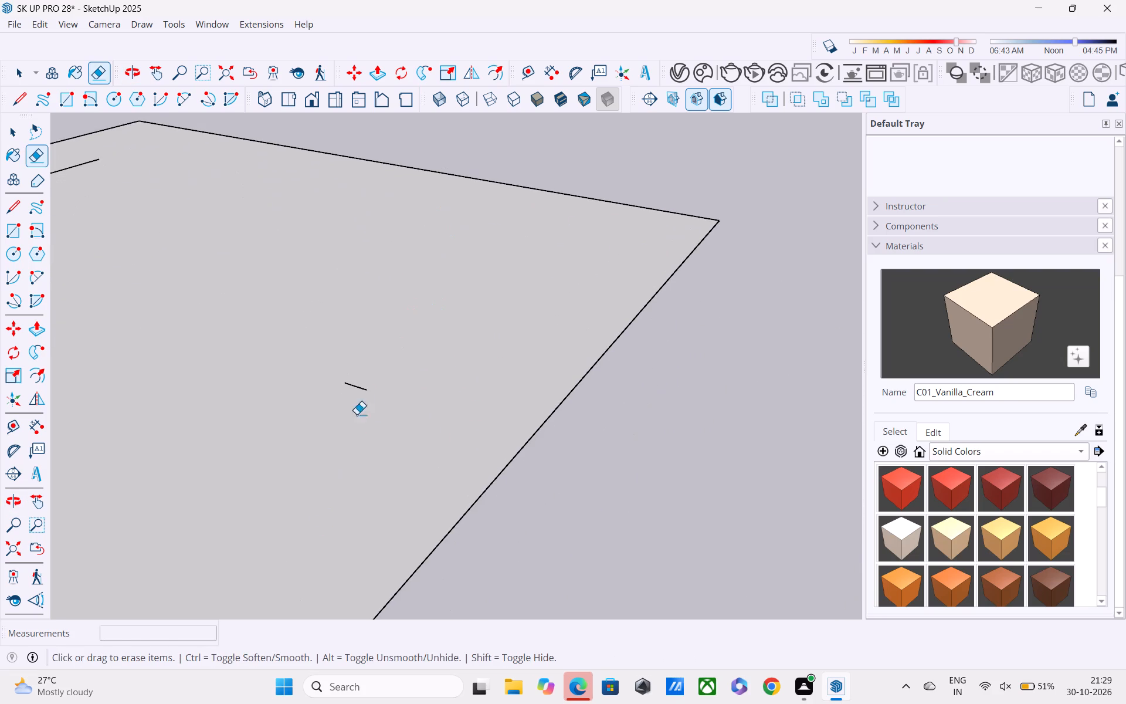
left_click_drag(362, 380, 358, 427)
middle_click_drag(357, 423, 445, 548, "shift")
scroll(332, 434, "down", 4)
middle_click_drag(324, 432, 437, 467, "shift")
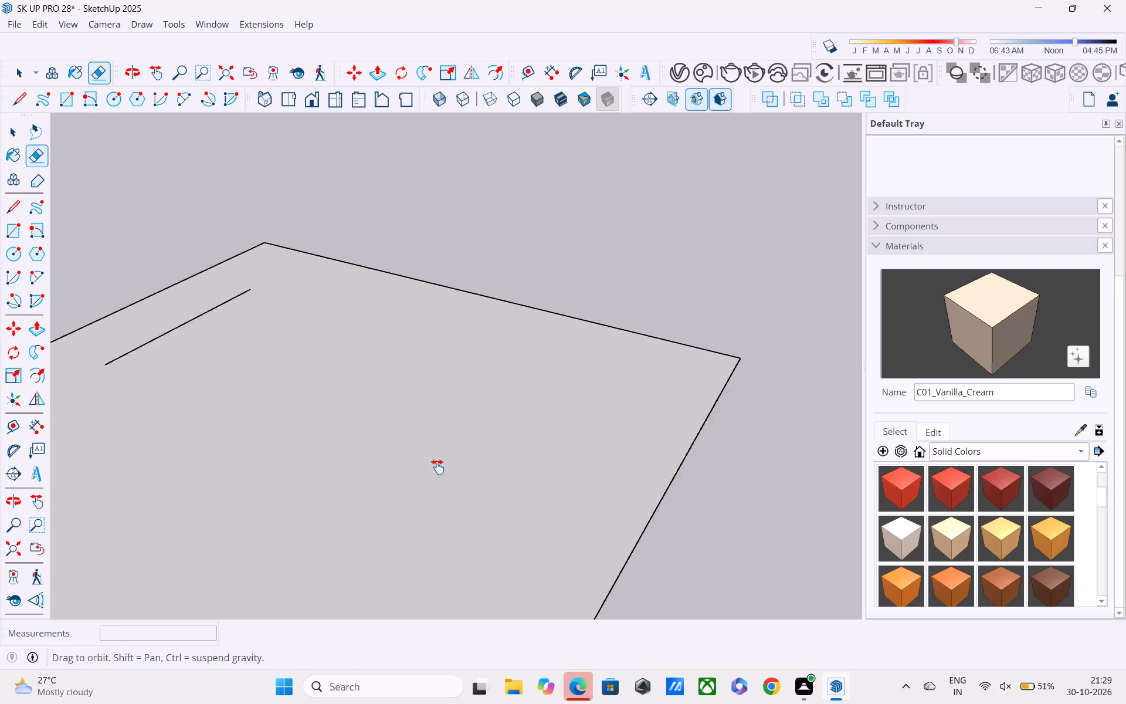
middle_click_drag(437, 467, 652, 391, "shift")
left_click_drag(341, 267, 365, 319)
middle_click_drag(369, 320, 229, 229, "shift")
left_click_drag(447, 415, 439, 459)
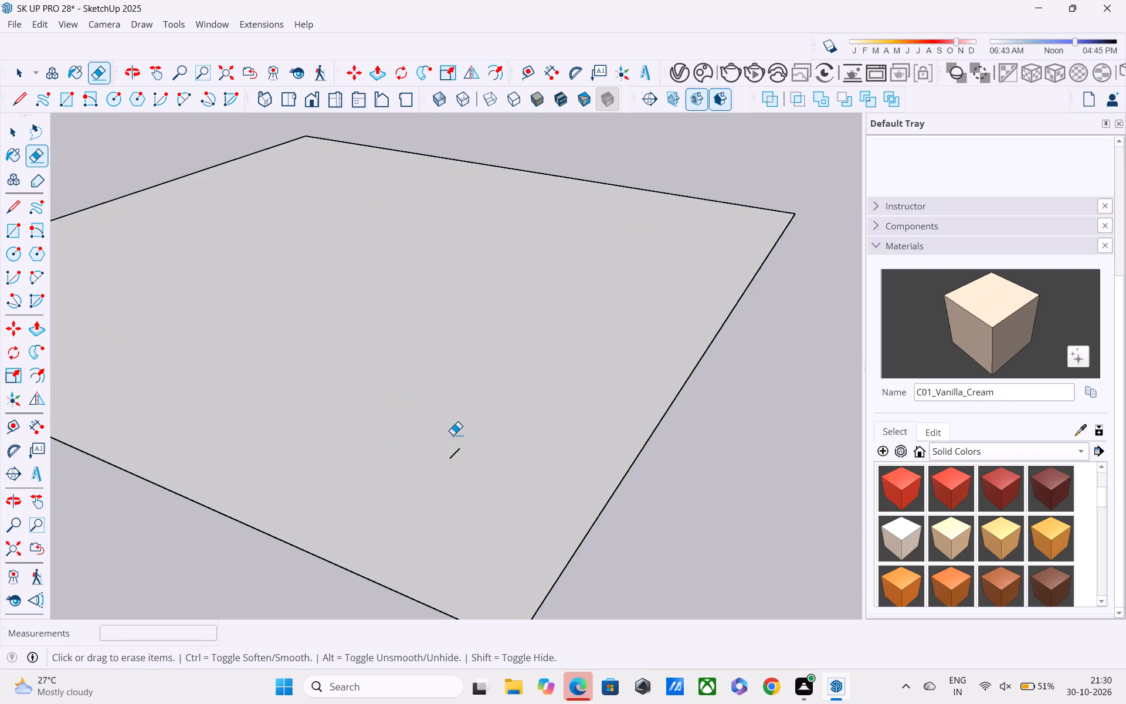
left_click_drag(453, 435, 450, 468)
Push/Pull the cleaned slab face upward by 2' to form a solid base slab.
key("p")
left_click(444, 455)
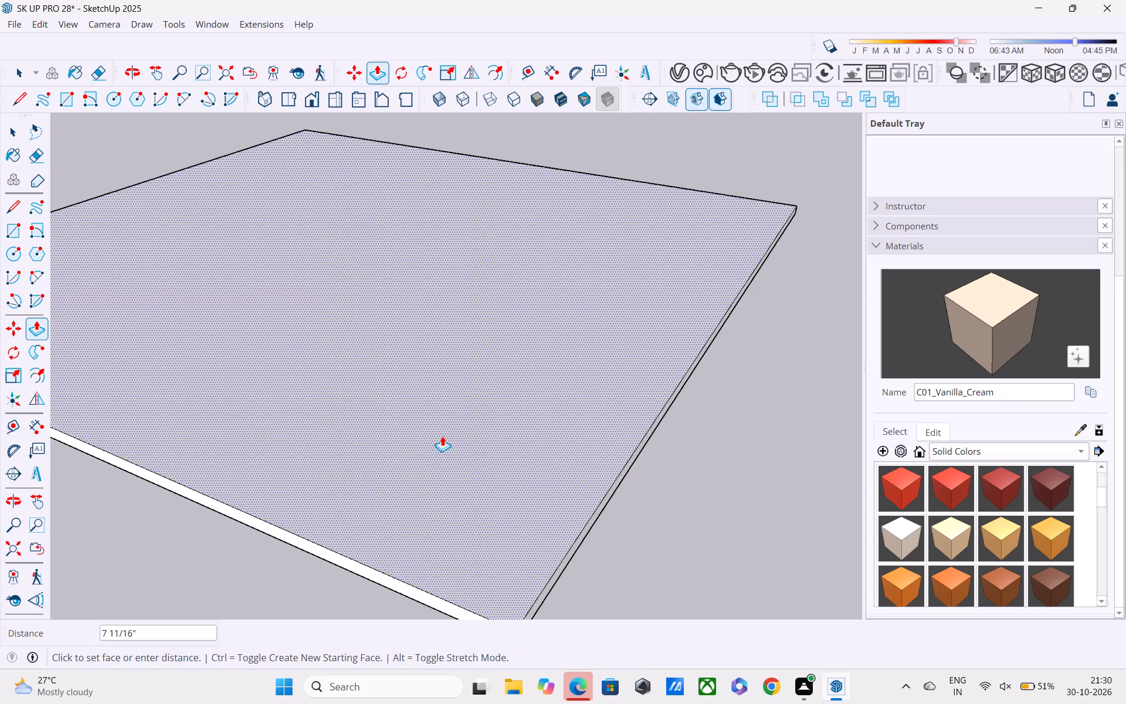
type("2'")
key("Return")
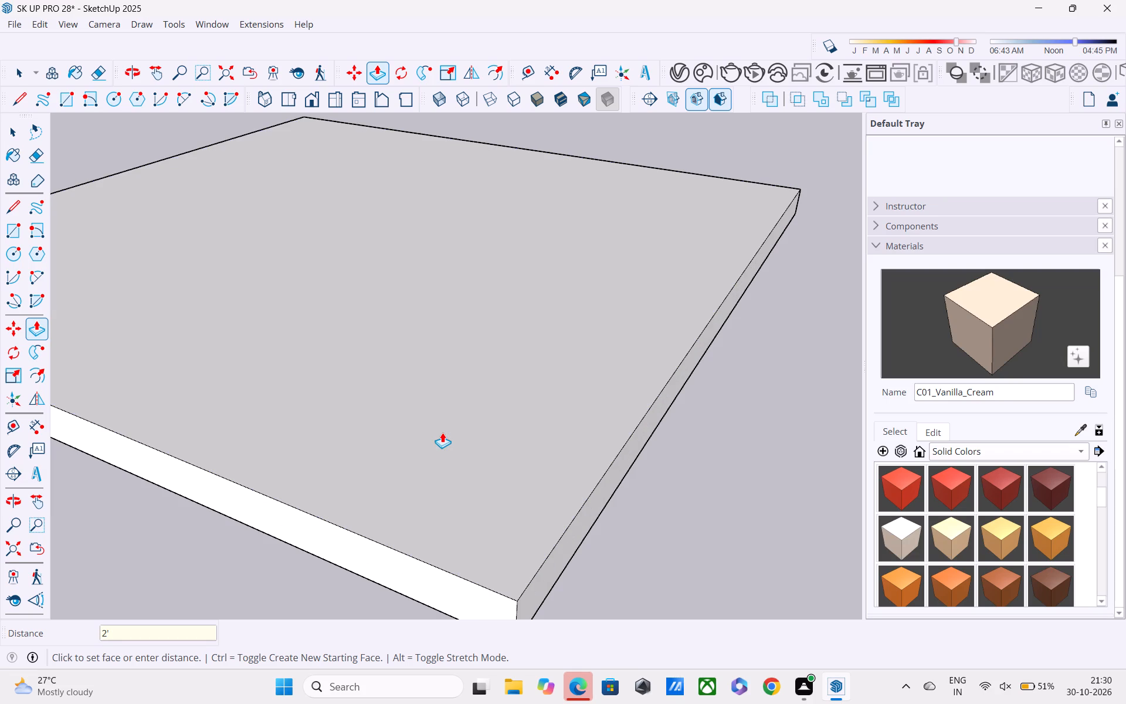
Select all faces and edges of the base slab and make them a group.
scroll(489, 424, "down", 4)
key("space")
key("p")
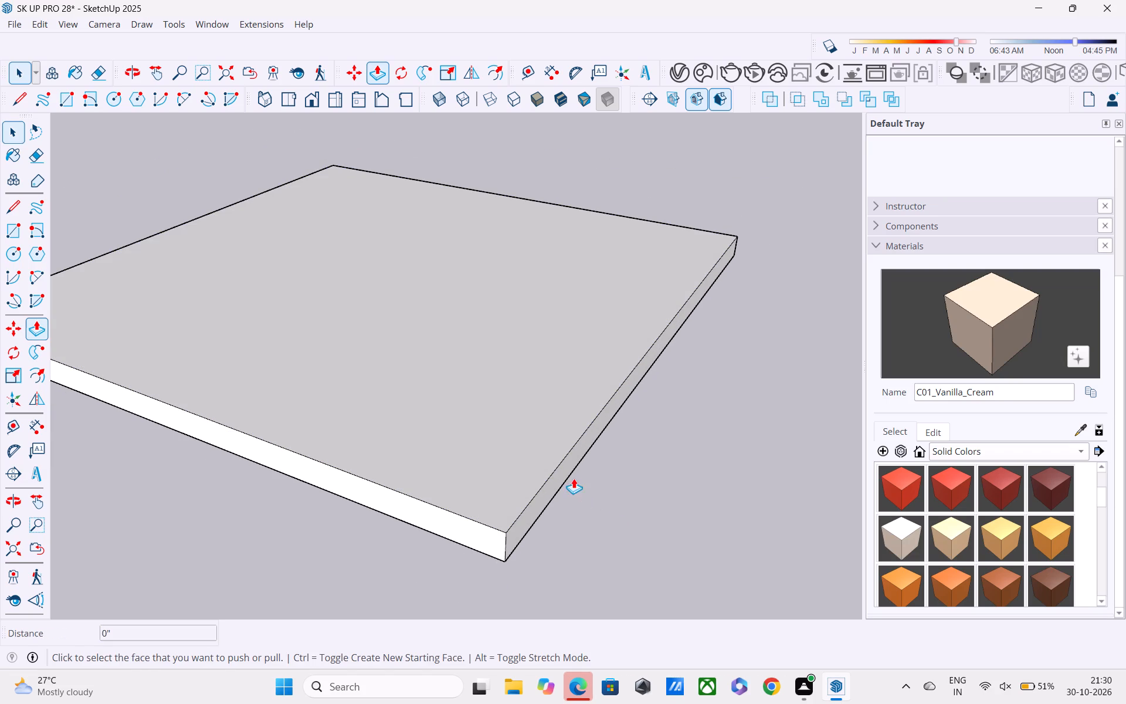
key("space")
triple_click(531, 507)
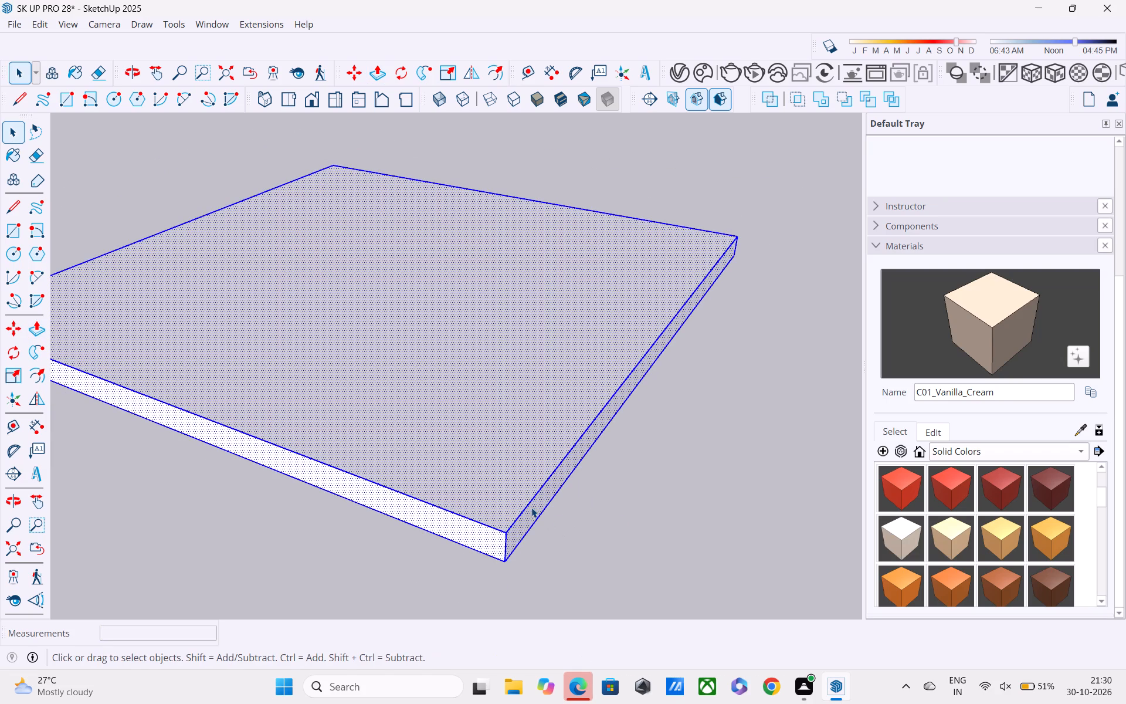
right_click(531, 507)
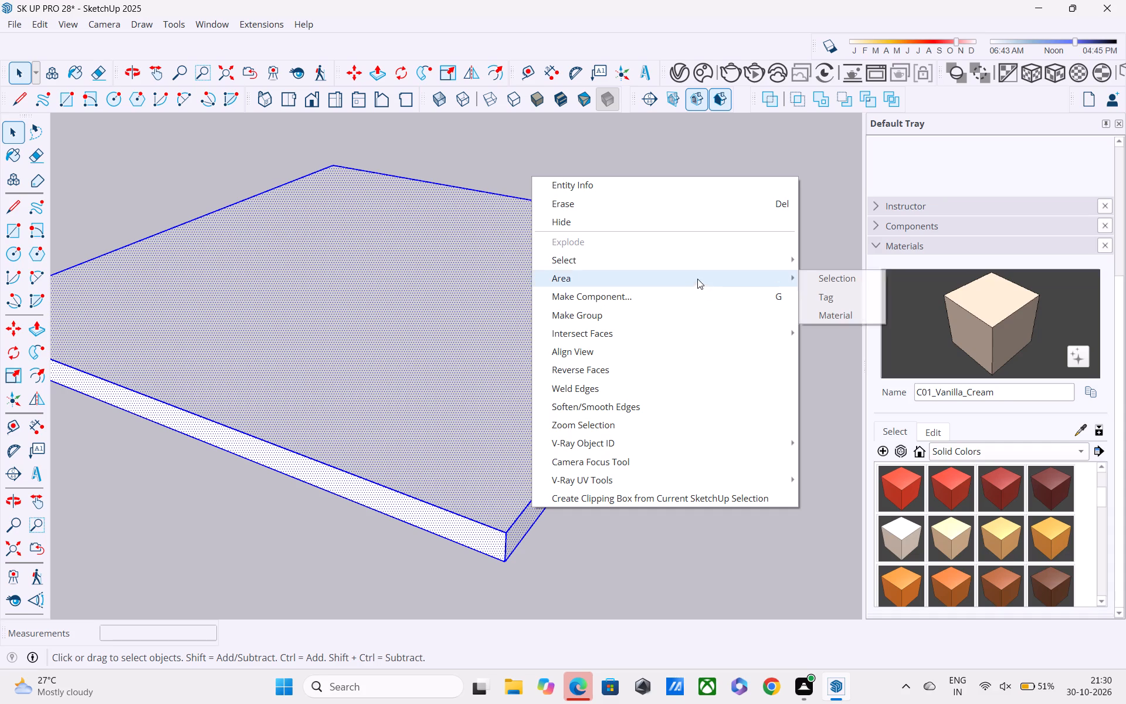
left_click(701, 314)
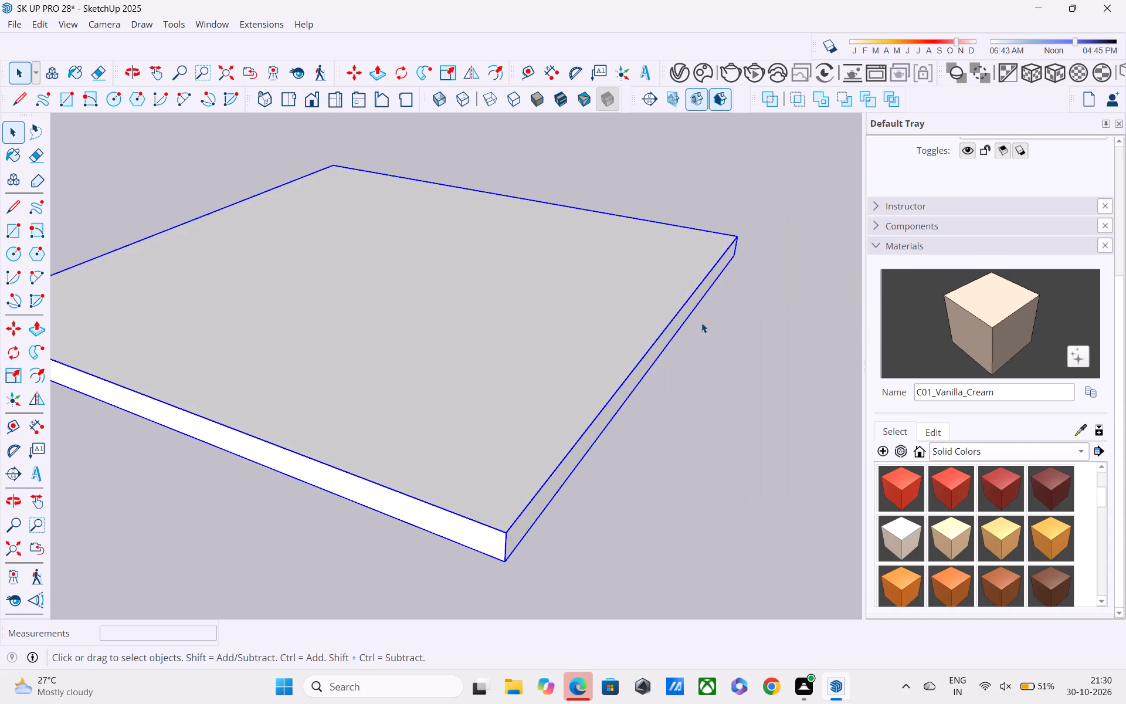
Move the base slab group by its top front corner onto the matching corner of the house's ground slab.
key("m")
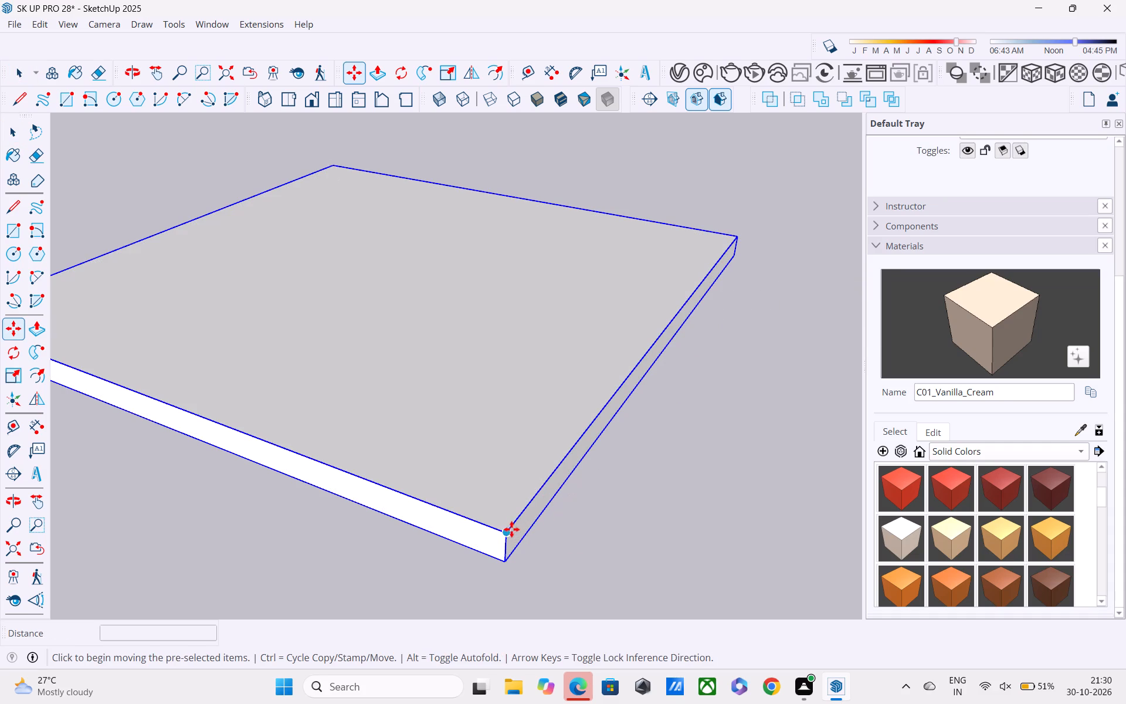
left_click(504, 529)
scroll(472, 547, "down", 6)
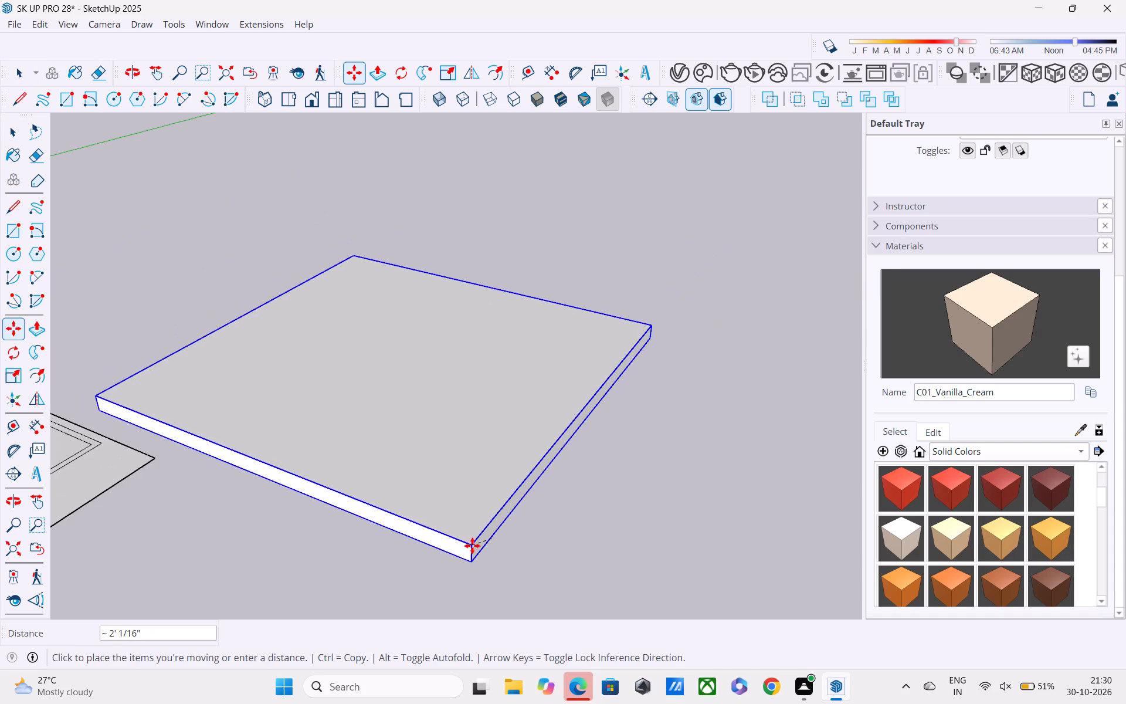
middle_click_drag(472, 546, 558, 469, "shift")
scroll(558, 469, "up", 1)
scroll(558, 469, "down", 6)
middle_click_drag(438, 607, 529, 327)
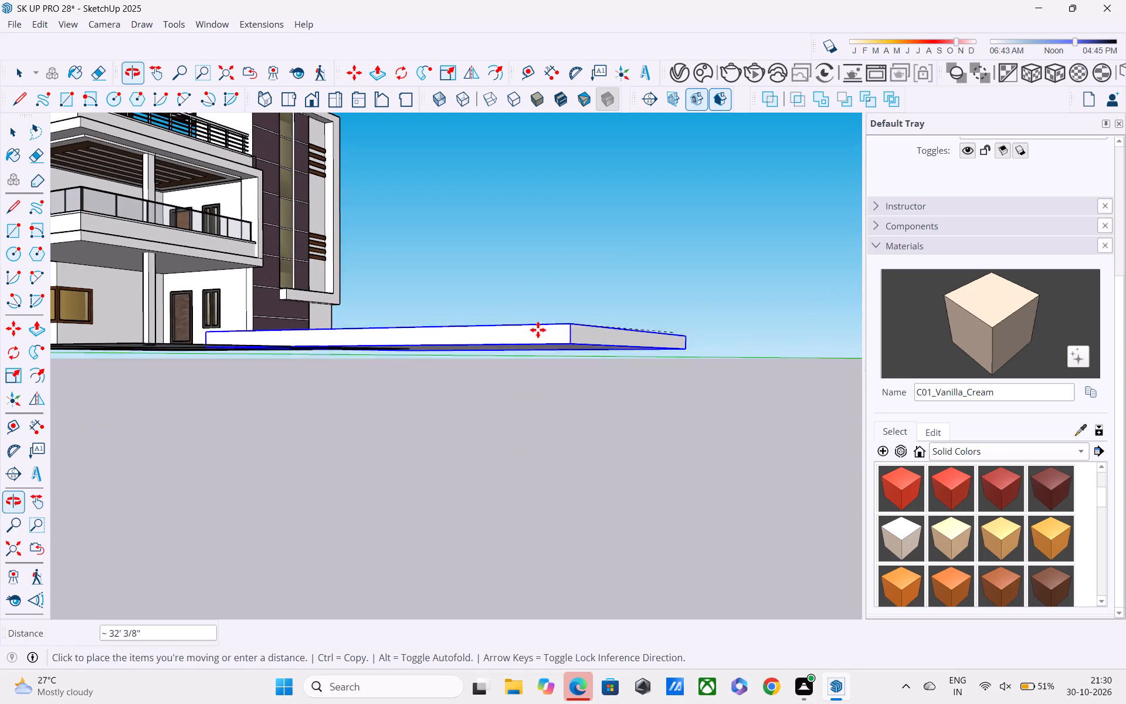
middle_click_drag(132, 431, 443, 546, "shift")
middle_click_drag(421, 500, 541, 500, "shift")
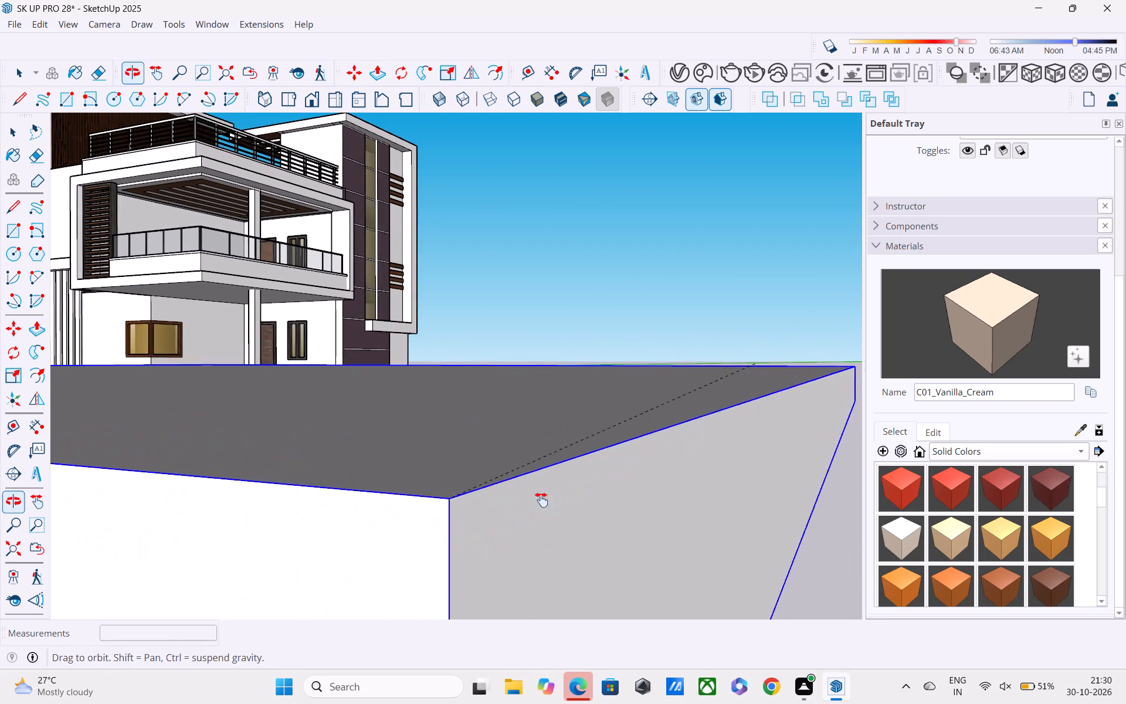
middle_click_drag(541, 500, 827, 514, "shift")
scroll(751, 463, "down", 6)
middle_click_drag(358, 482, 825, 500)
scroll(799, 476, "down", 5)
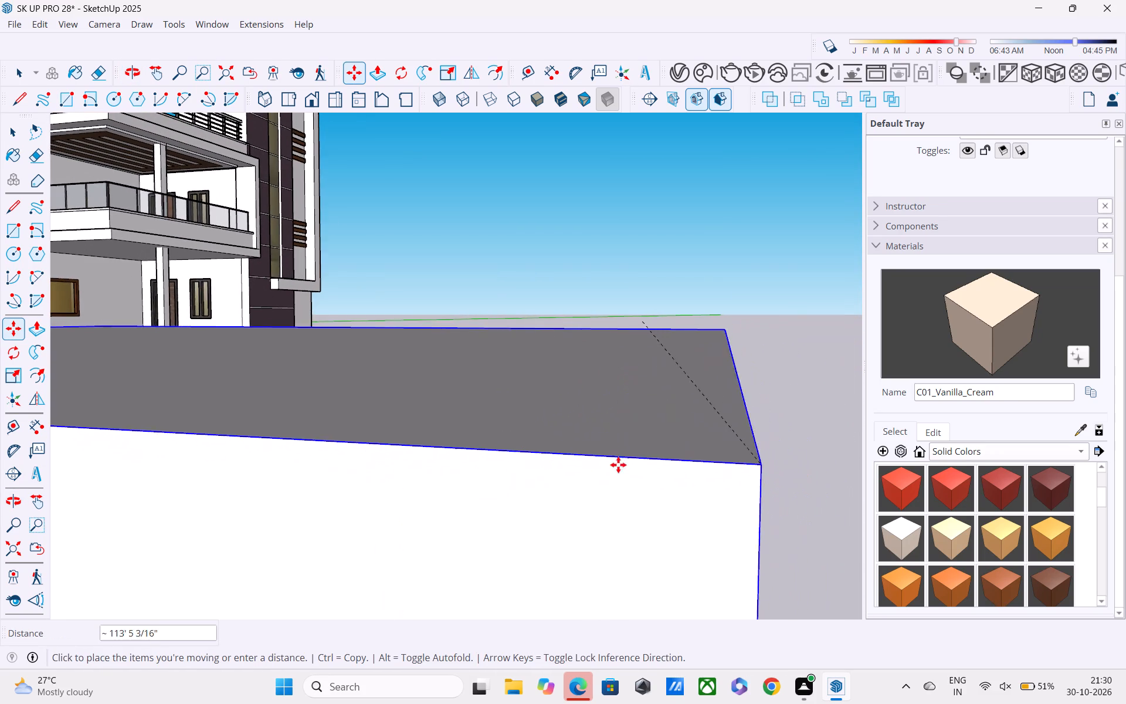
scroll(584, 463, "down", 5)
scroll(915, 357, "down", 4)
middle_click_drag(349, 466, 1070, 515)
scroll(613, 393, "down", 6)
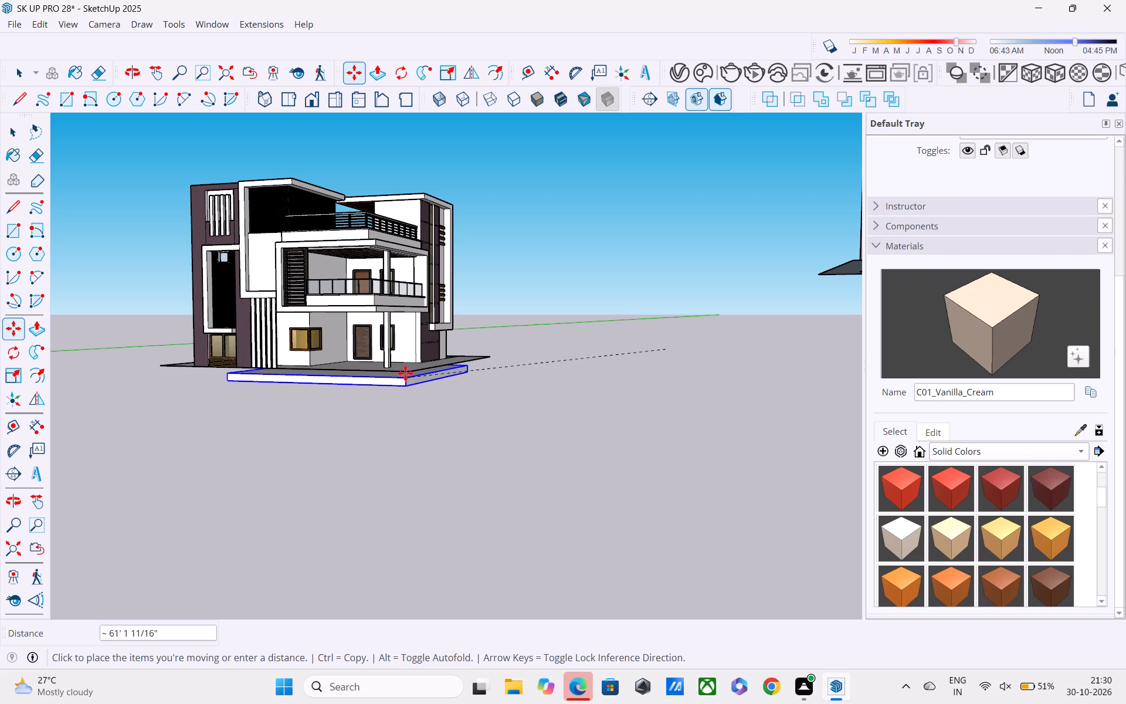
left_click(405, 371)
middle_click_drag(405, 371, 335, 414)
key("space")
Open the base slab group and extend its front side face, below the balcony and entrance column, outward by 2'.
scroll(416, 378, "up", 3)
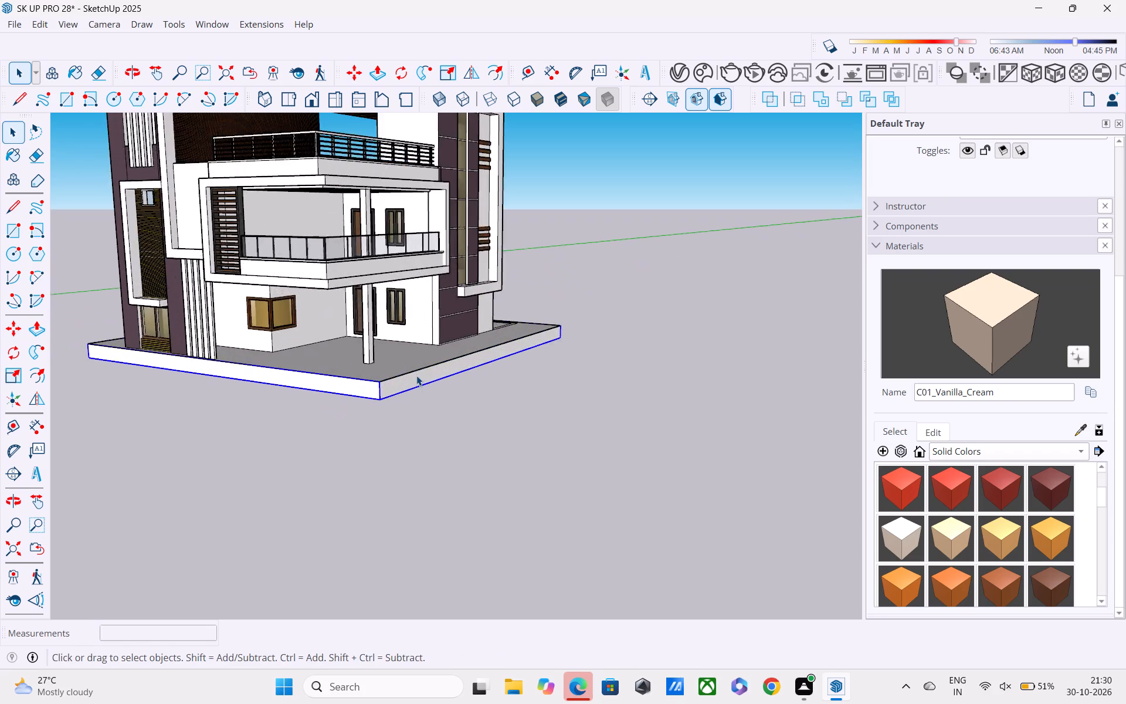
scroll(416, 375, "up", 6)
middle_click_drag(413, 373, 362, 351)
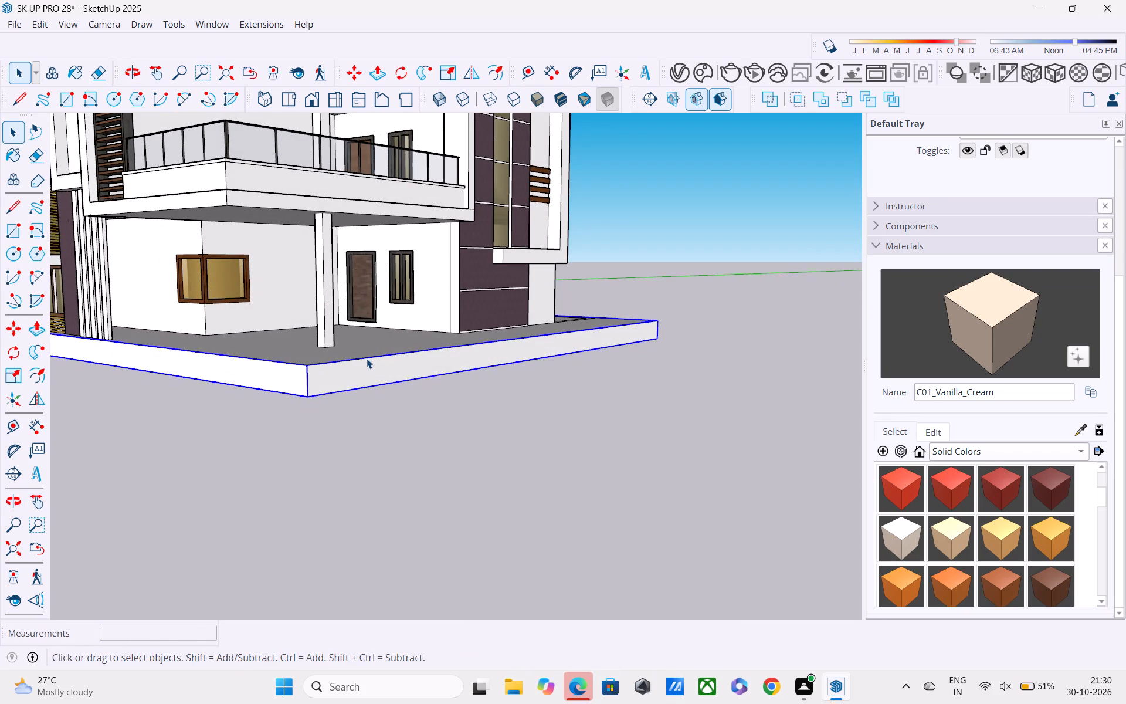
scroll(325, 364, "down", 3)
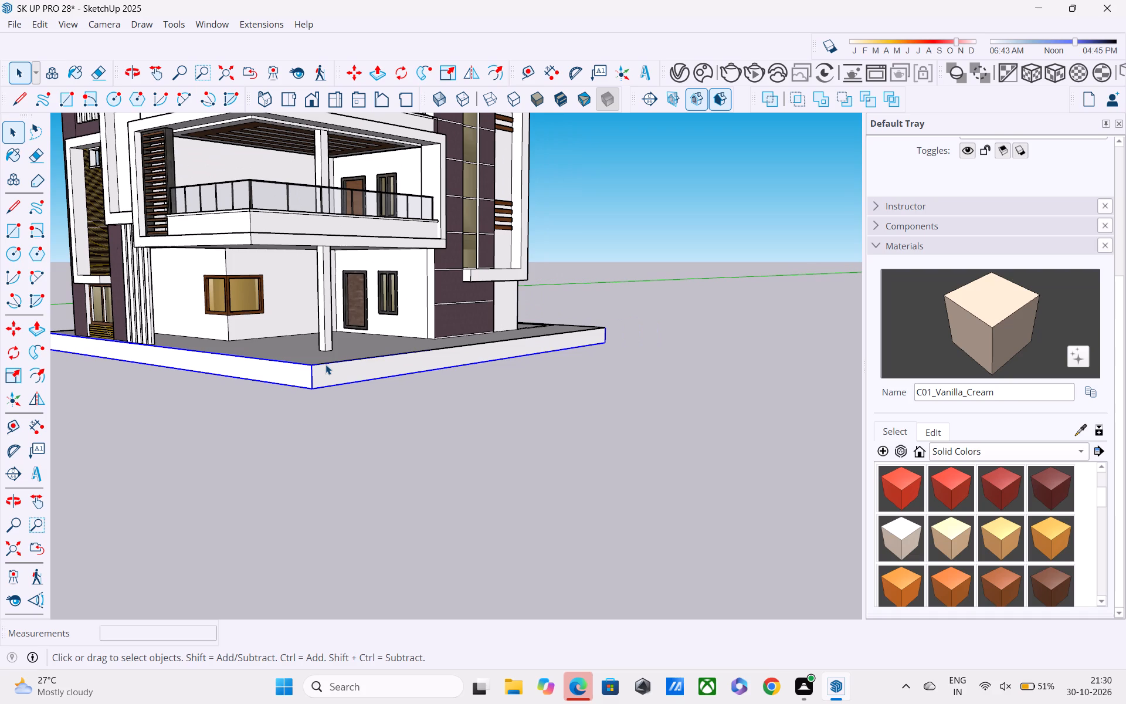
key("p")
left_click(298, 367)
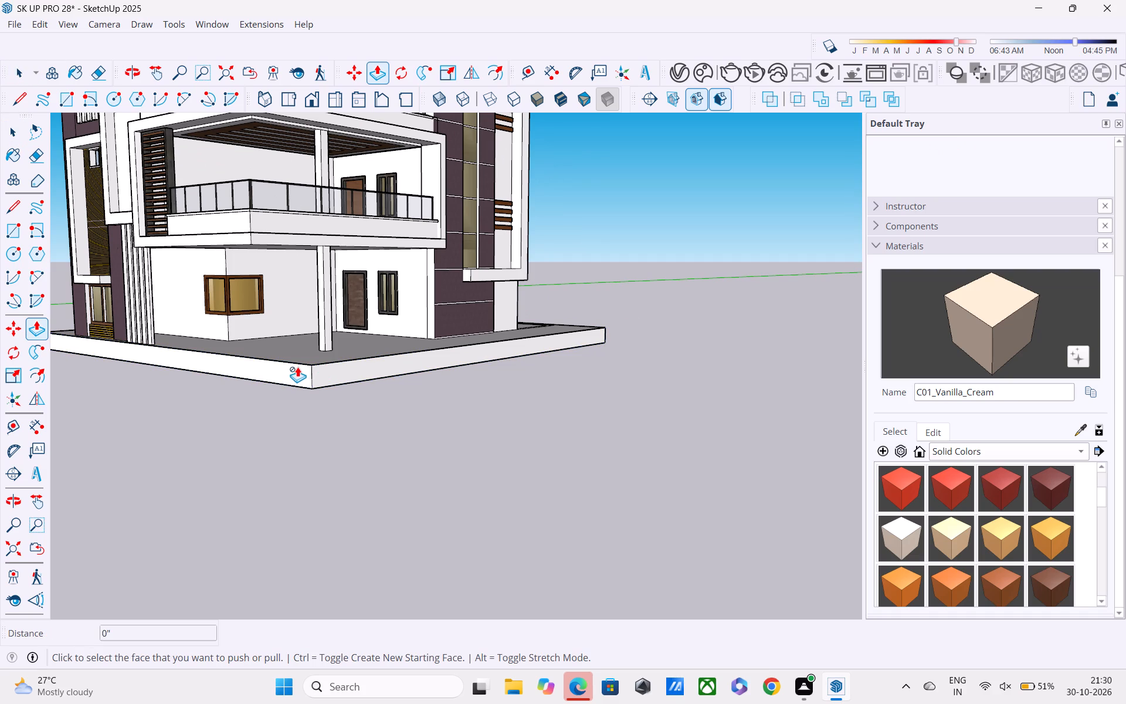
key("space")
double_click(297, 367)
key("p")
left_click(297, 367)
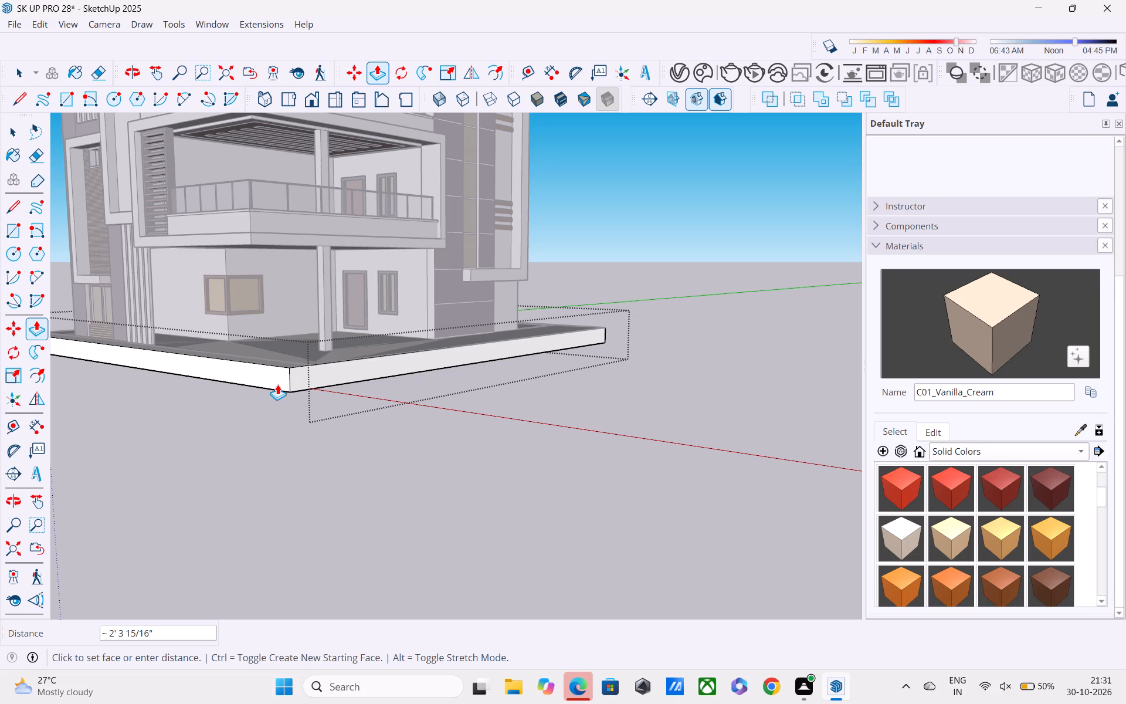
type("2'")
key("Return")
Delete the top face inside the base slab group and leave the group.
scroll(277, 384, "up", 1)
middle_click_drag(295, 399, 389, 470)
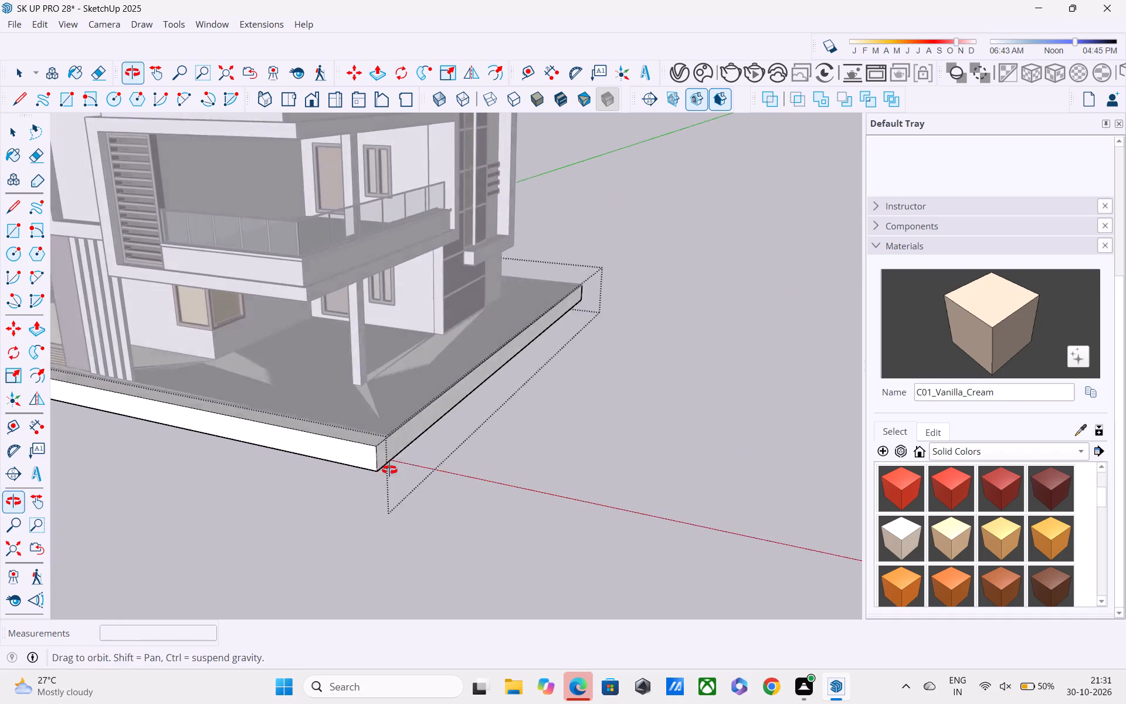
middle_click_drag(389, 470, 395, 468)
key("space")
middle_click_drag(379, 456, 389, 431)
key("space")
left_click(429, 375)
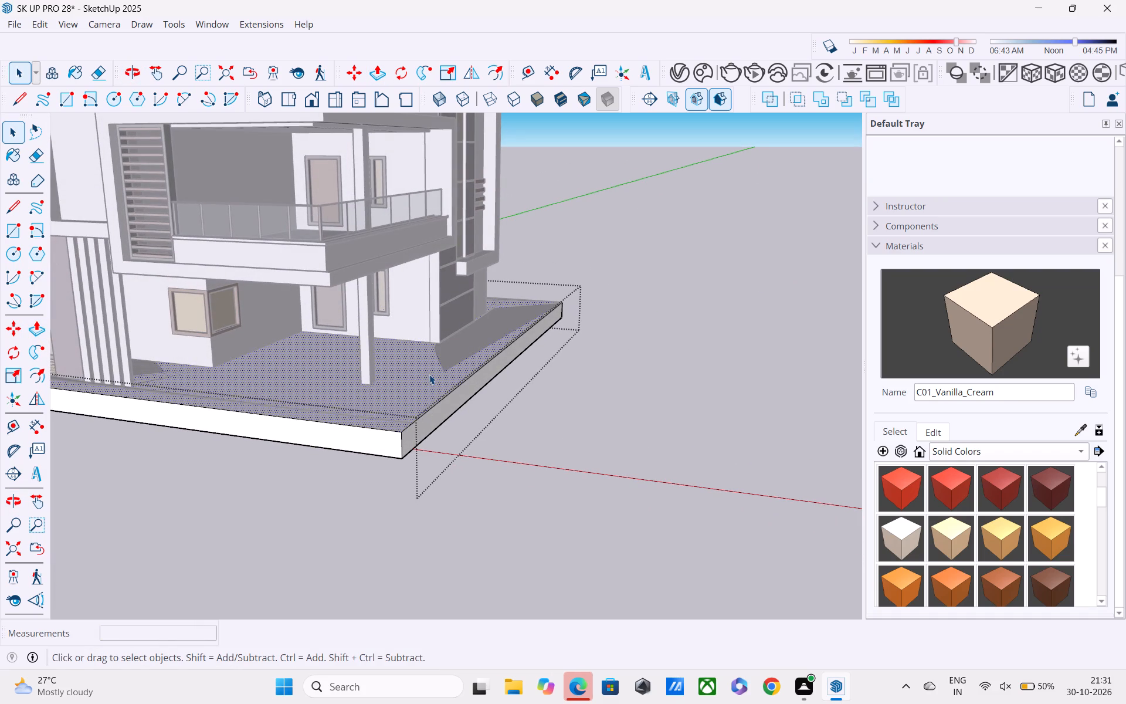
key("Delete")
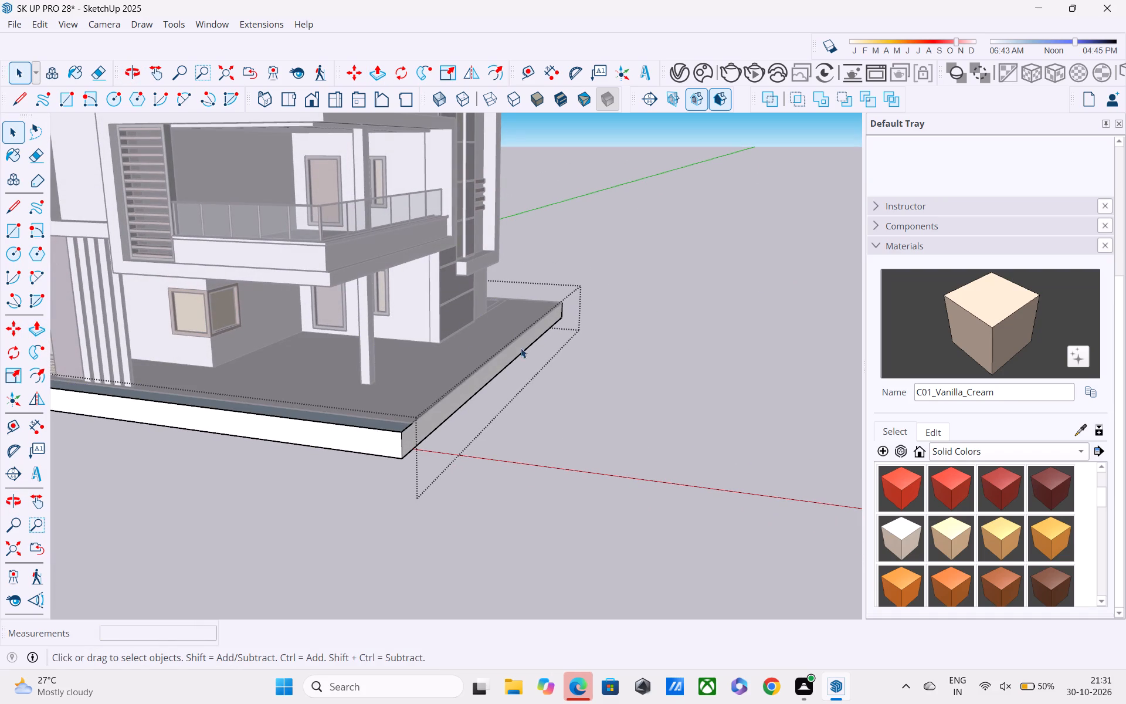
left_click(696, 231)
middle_click_drag(580, 343, 555, 518)
scroll(247, 551, "up", 1)
middle_click(248, 489)
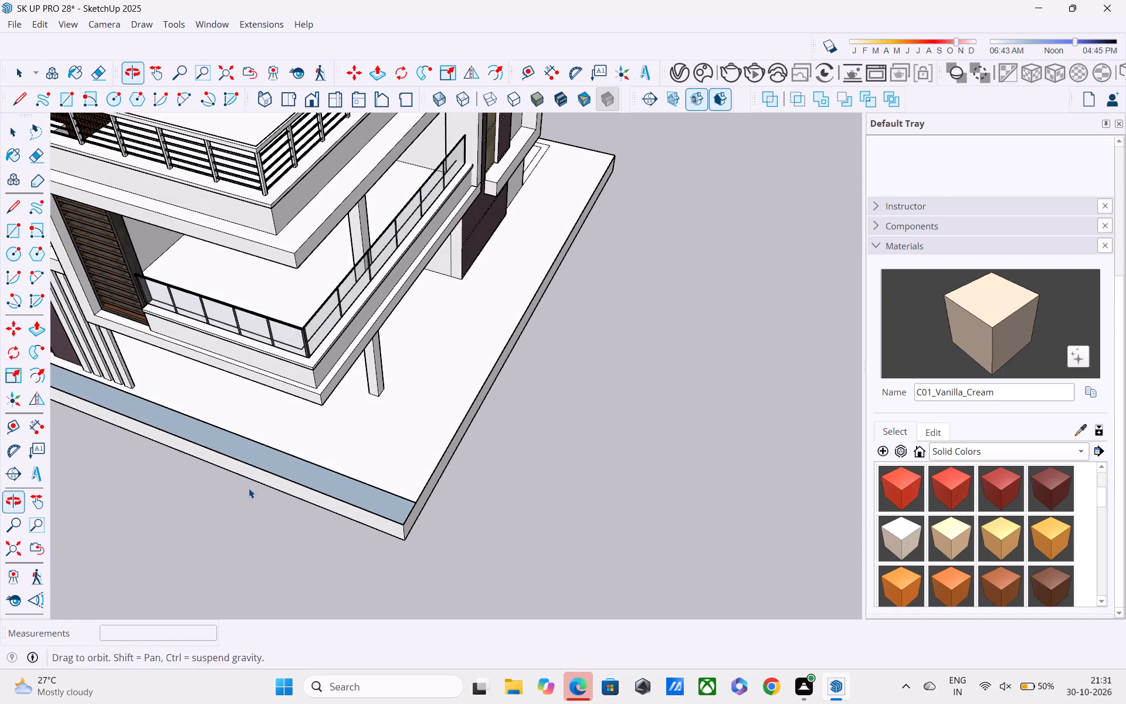
Draw a 50' by 2' rectangle over the strip along the base slab's extended front edge, closing its top.
middle_click_drag(249, 488, 391, 482)
middle_click_drag(343, 435, 818, 349)
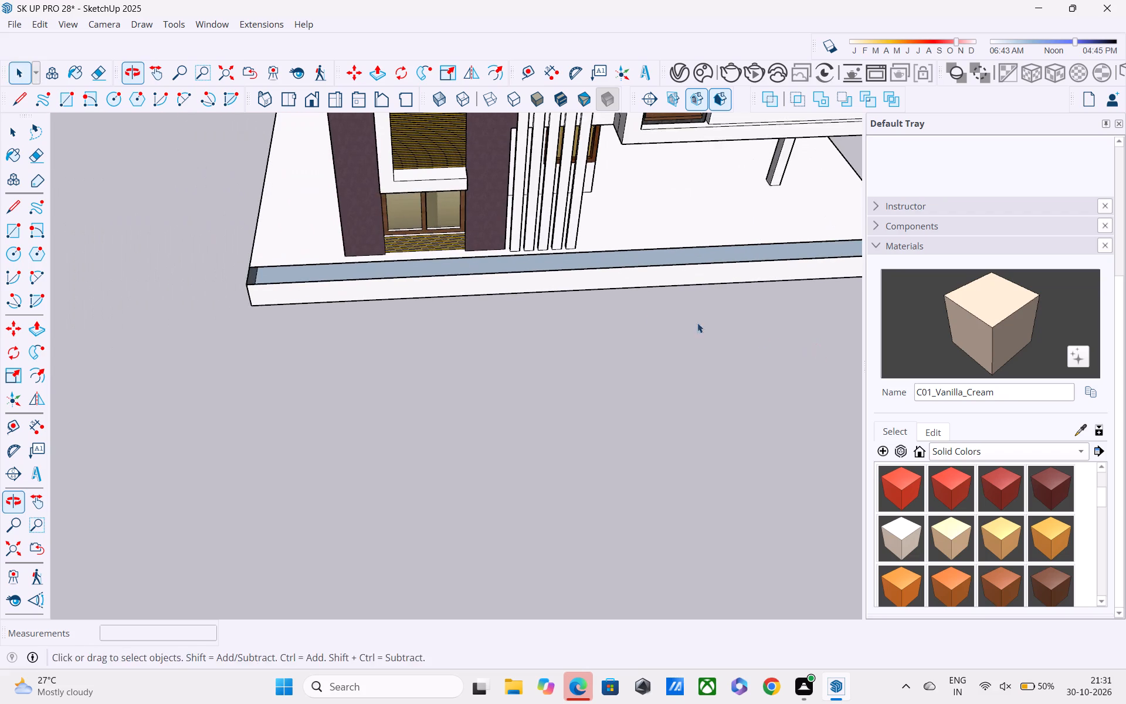
middle_click_drag(649, 316, 915, 309)
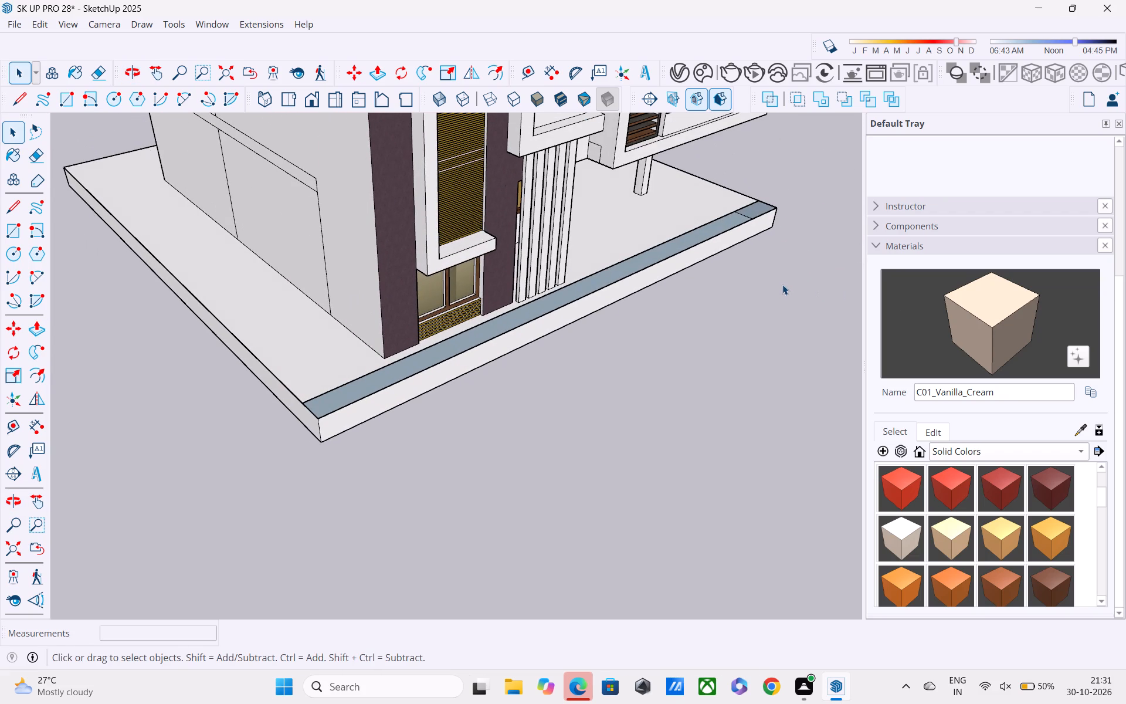
key("r")
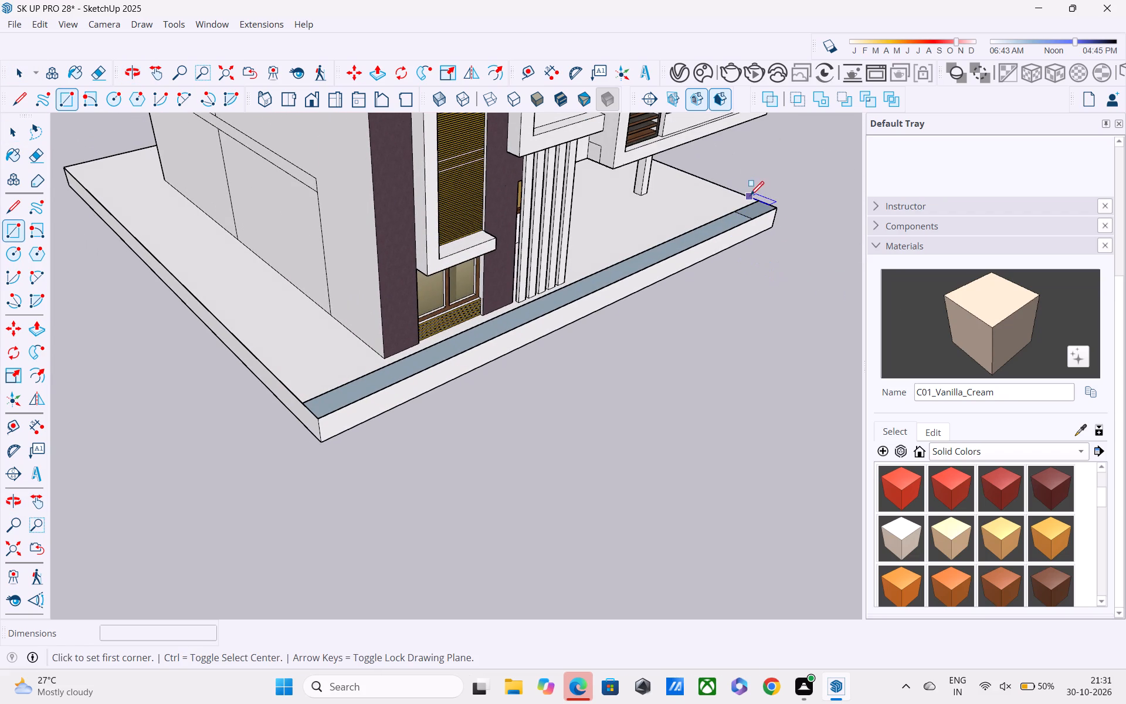
left_click(754, 203)
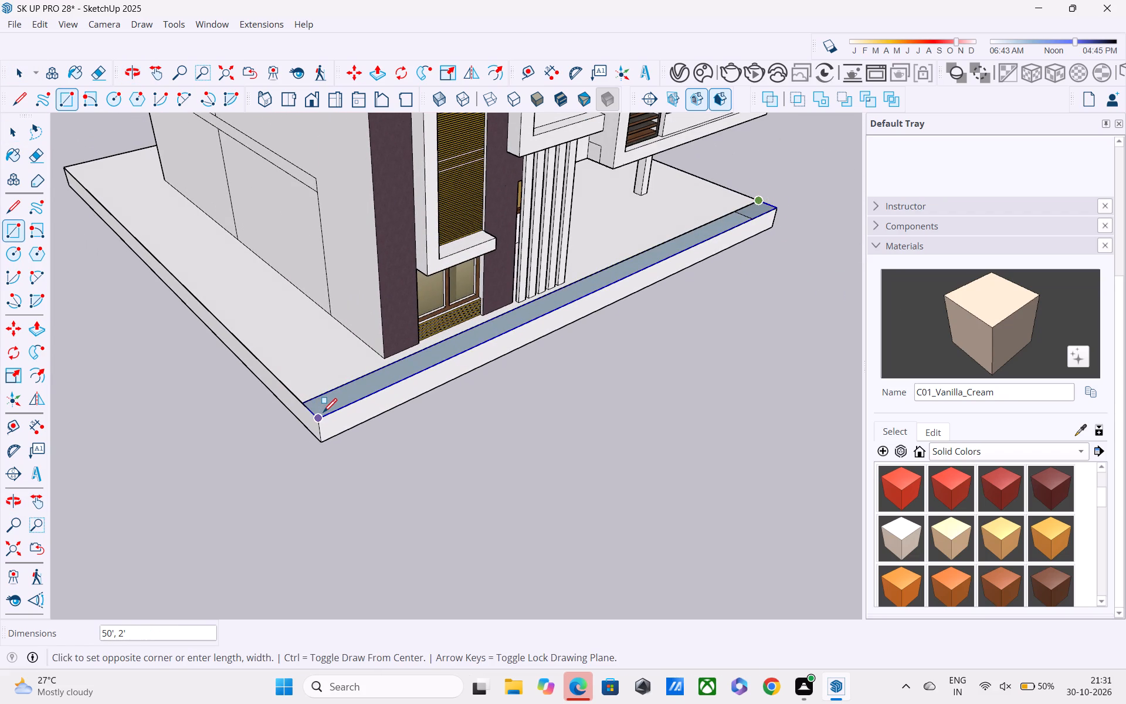
left_click(323, 414)
middle_click_drag(367, 429, 259, 388)
key("space")
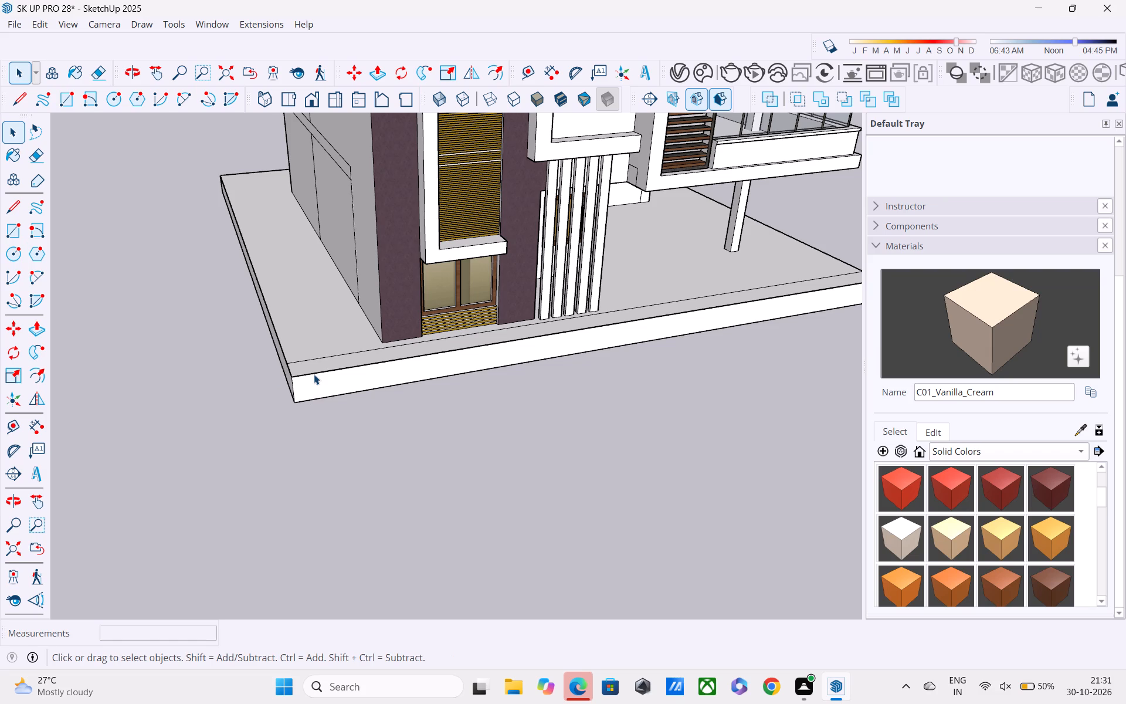
Erase the seam edge between the new front strip and the rest of the slab's top surface.
key("e")
left_click_drag(308, 350, 310, 363)
scroll(311, 357, "down", 4)
middle_click_drag(358, 390, 333, 377)
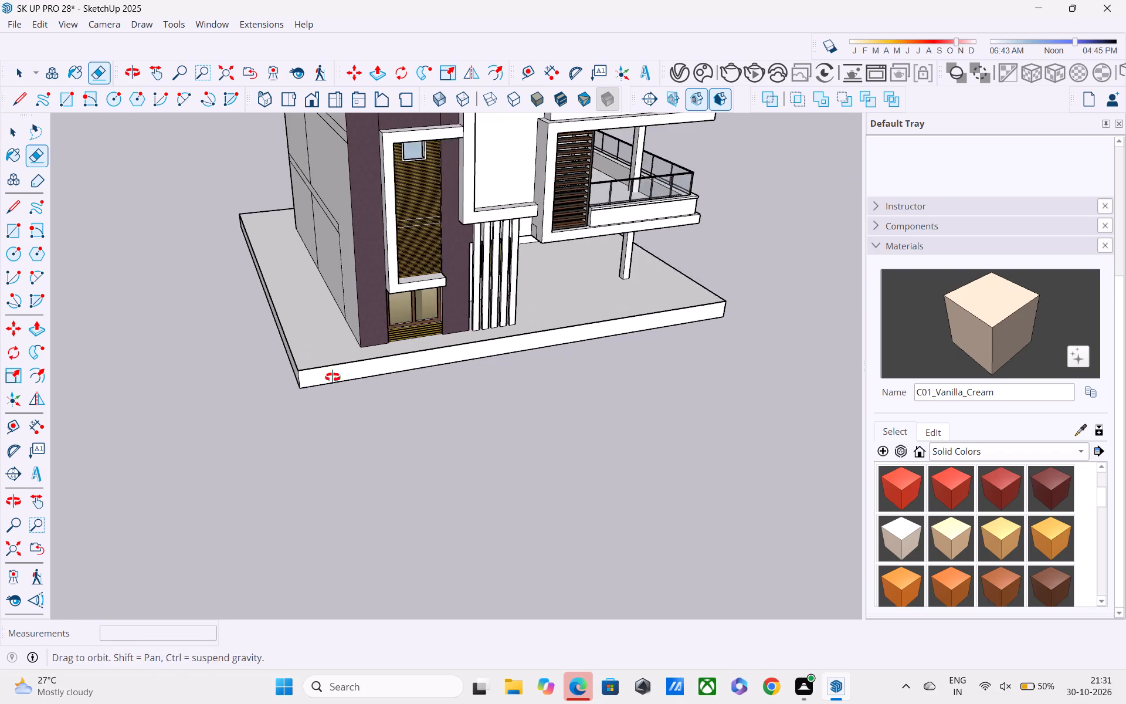
middle_click_drag(333, 377, 159, 274)
scroll(394, 380, "down", 2)
middle_click_drag(404, 377, 541, 440)
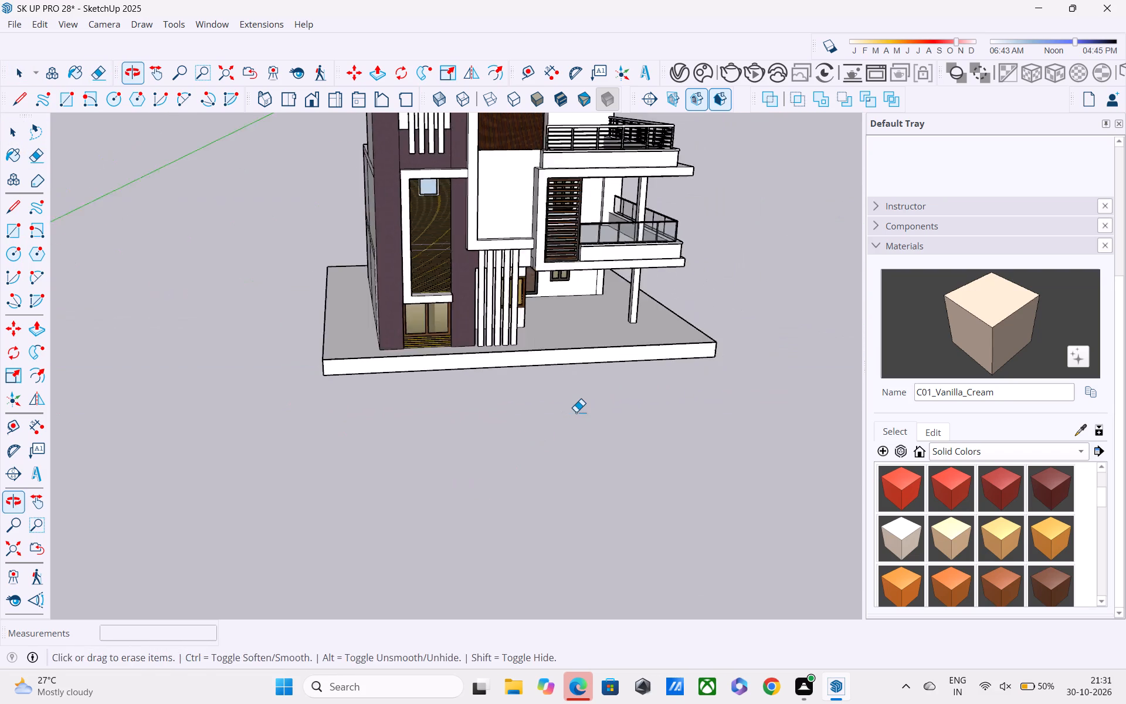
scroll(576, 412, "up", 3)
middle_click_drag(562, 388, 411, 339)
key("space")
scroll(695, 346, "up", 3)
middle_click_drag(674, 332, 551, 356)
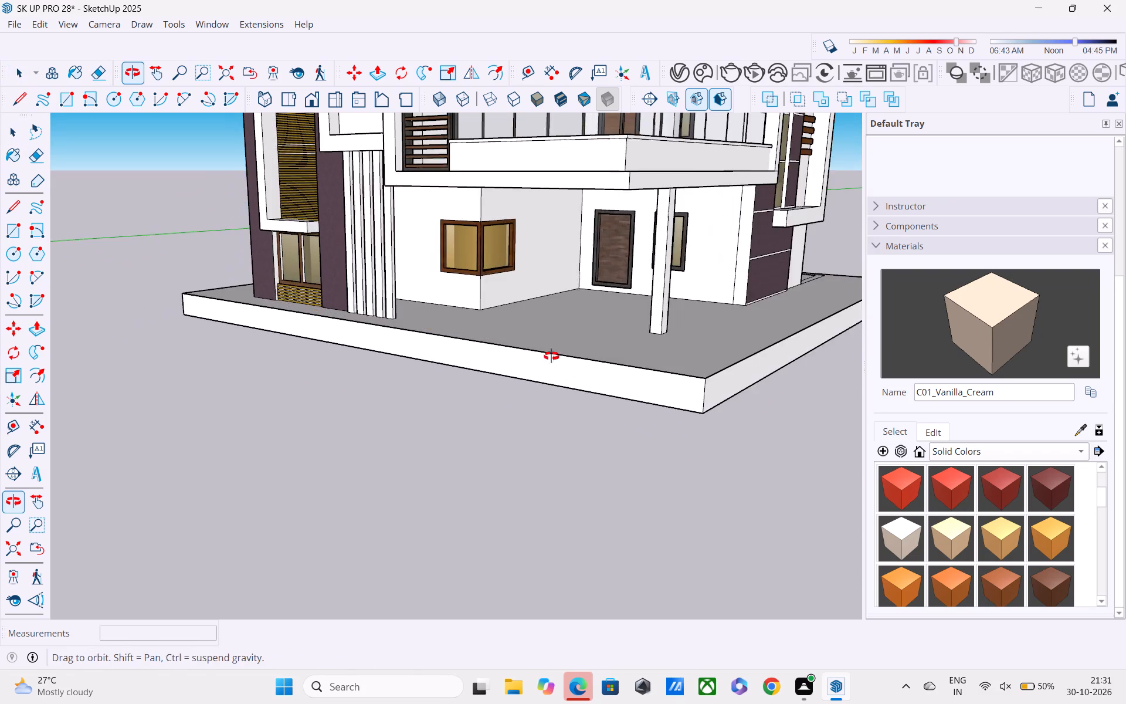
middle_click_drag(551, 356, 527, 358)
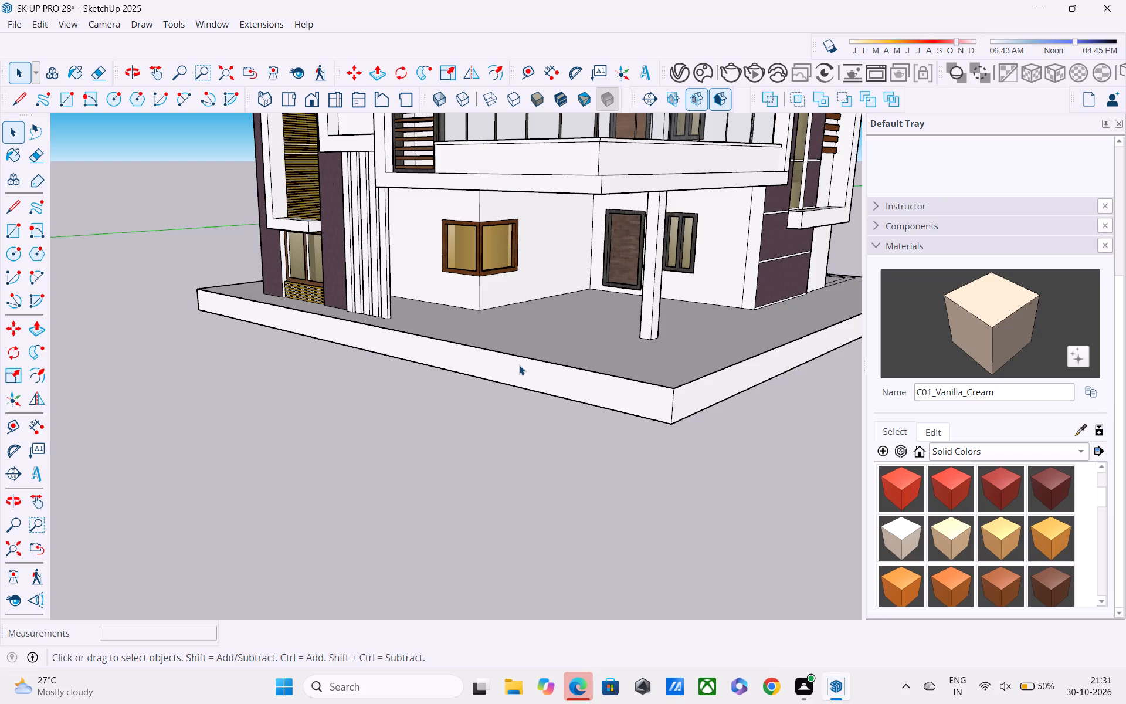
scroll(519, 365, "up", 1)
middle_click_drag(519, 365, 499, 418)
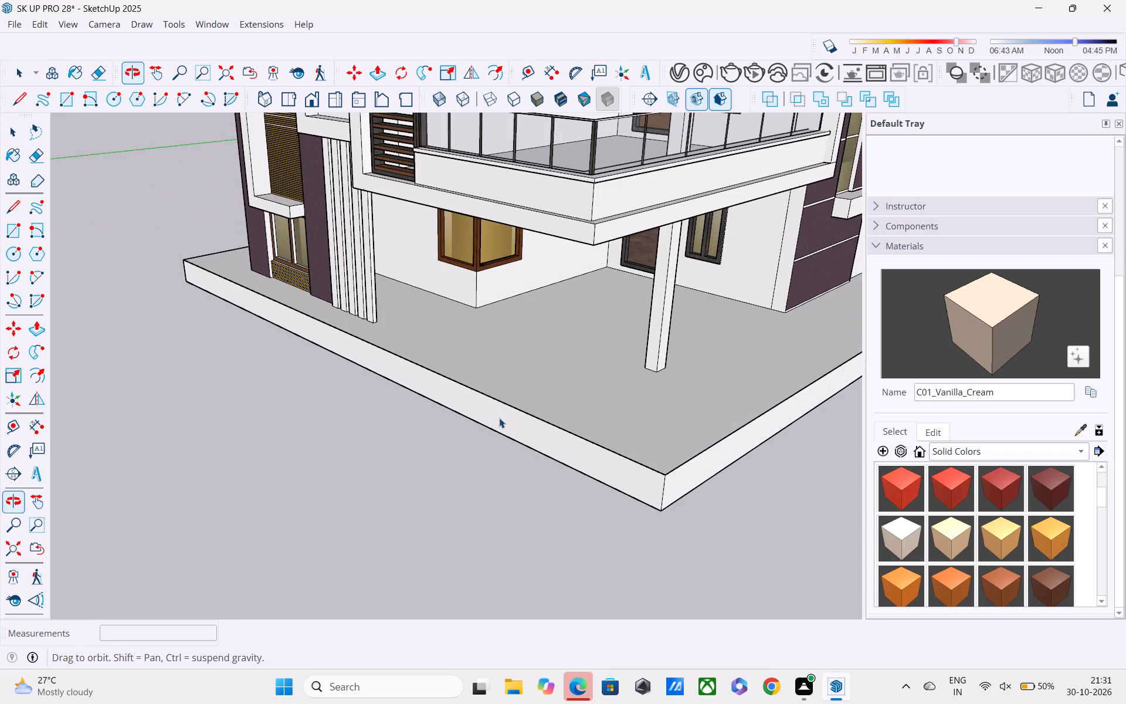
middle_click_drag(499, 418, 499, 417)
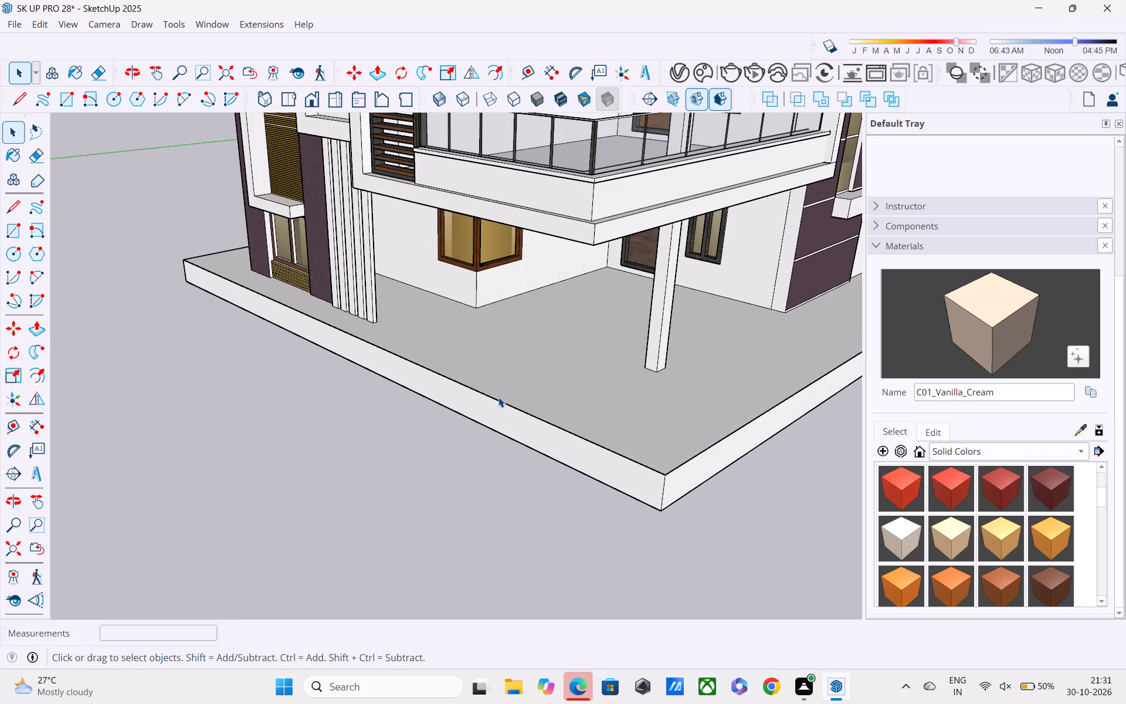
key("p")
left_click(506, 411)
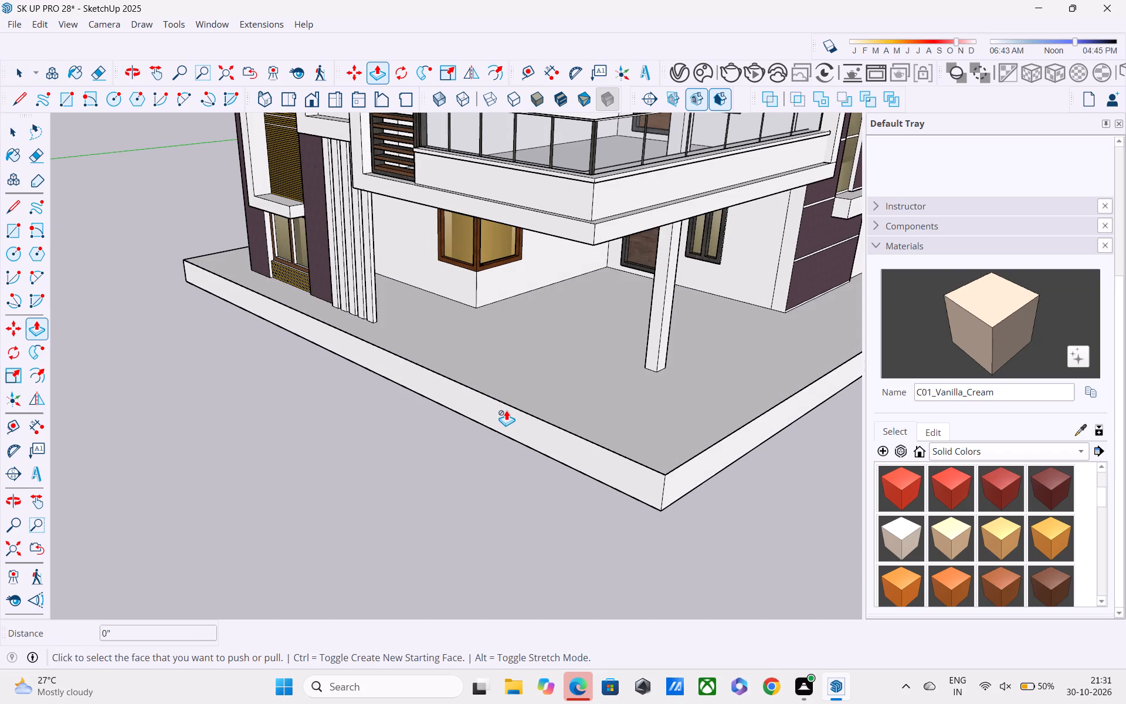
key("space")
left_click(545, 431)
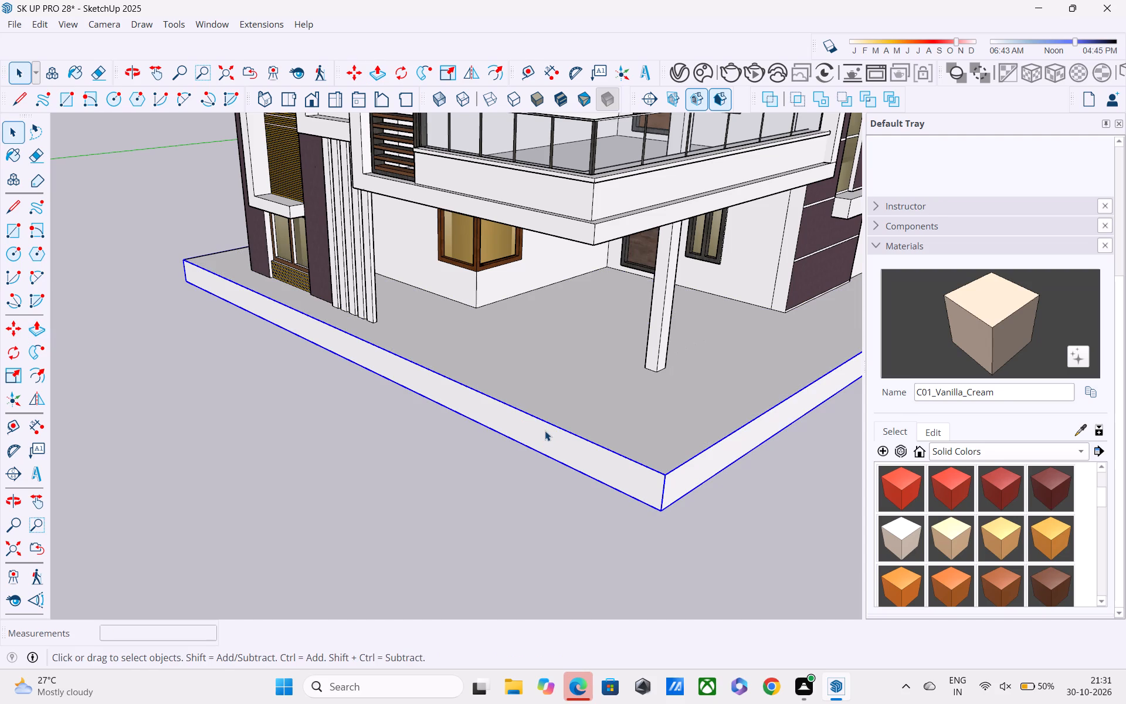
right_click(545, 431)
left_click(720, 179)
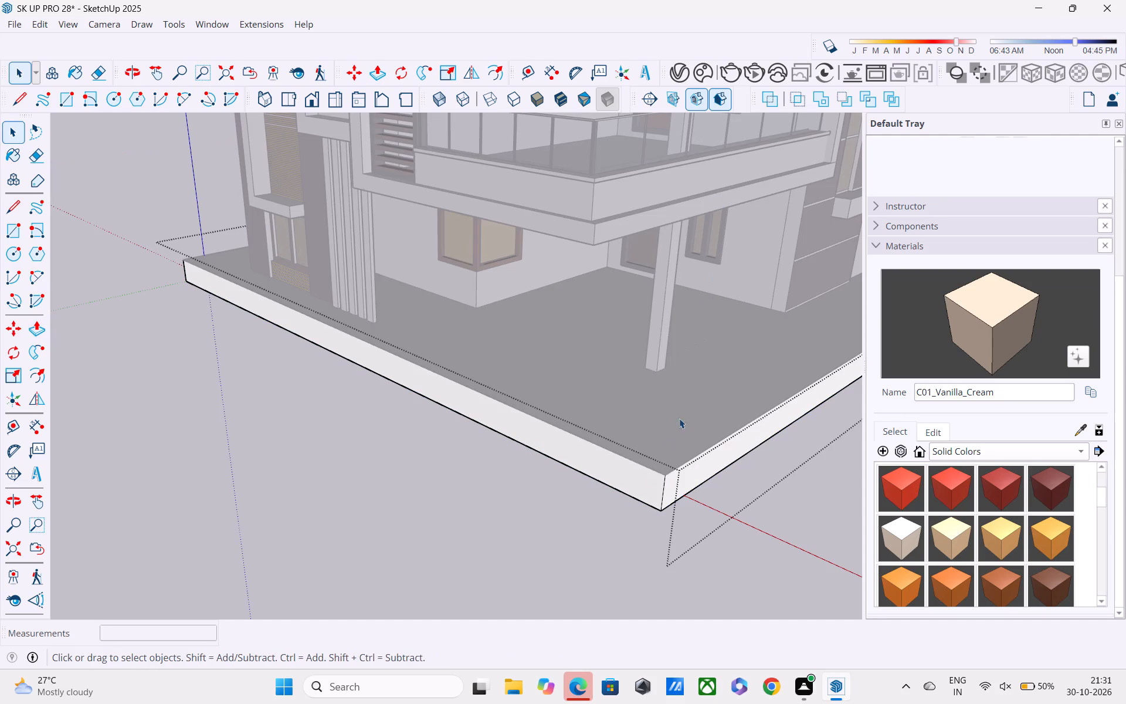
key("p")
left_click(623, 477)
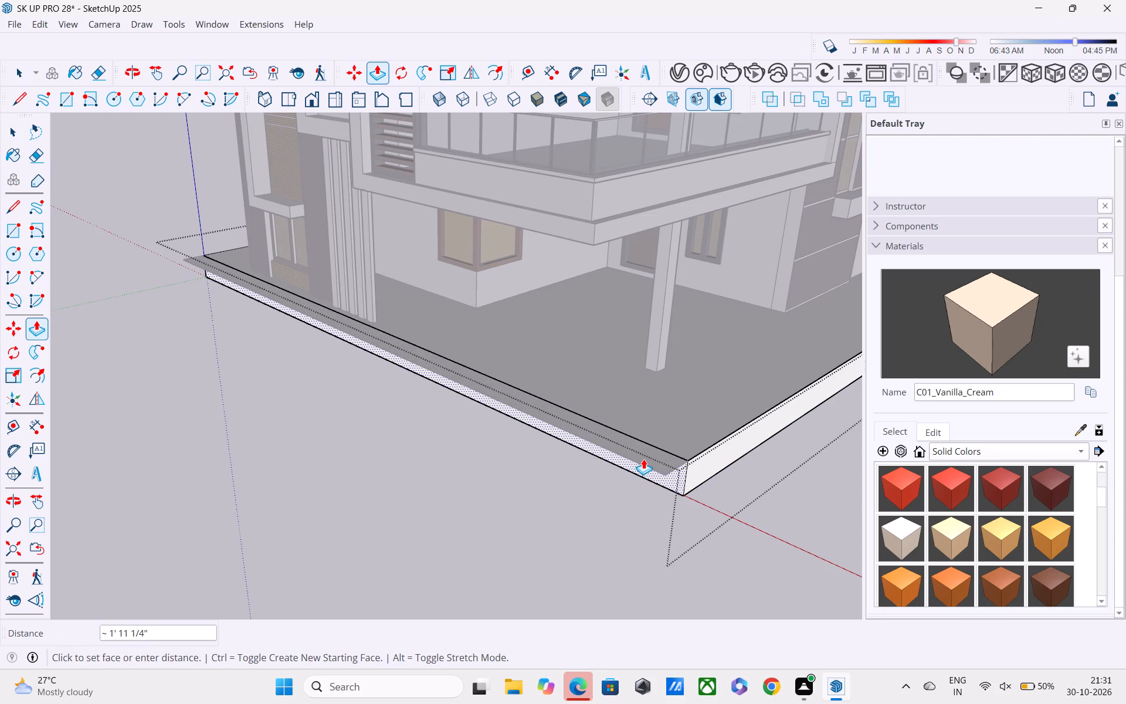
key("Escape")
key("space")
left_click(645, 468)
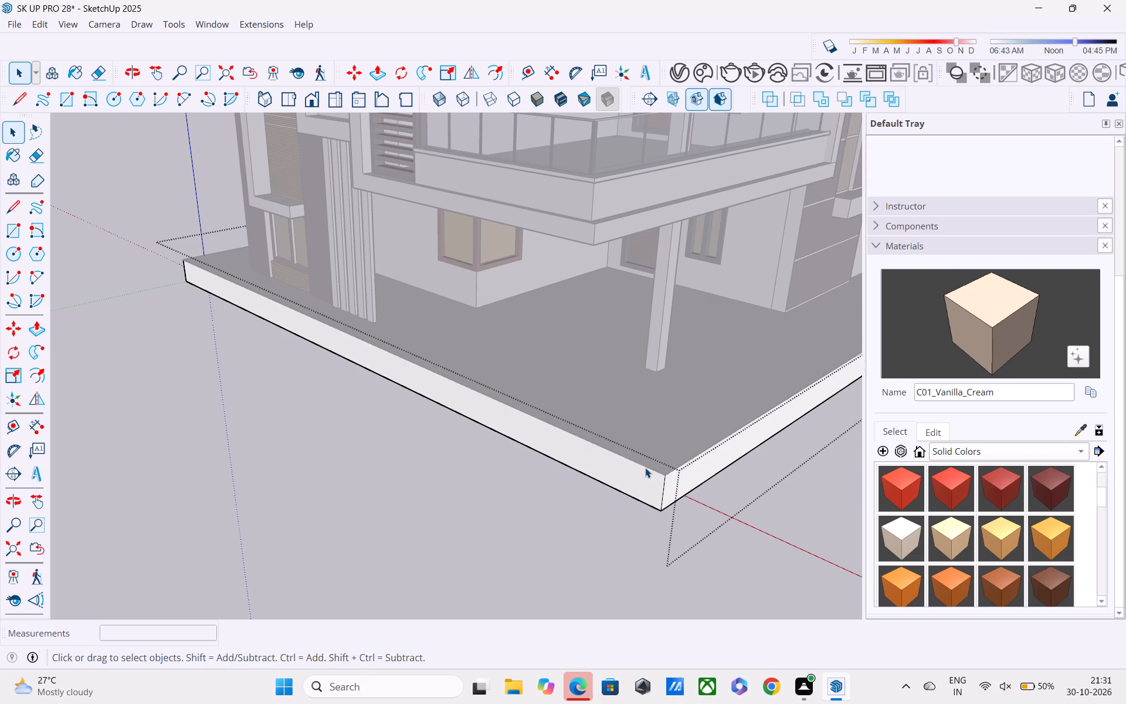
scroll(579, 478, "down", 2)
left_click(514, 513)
Explode the base slab group beneath the house into loose faces and edges.
left_click(557, 447)
right_click(557, 447)
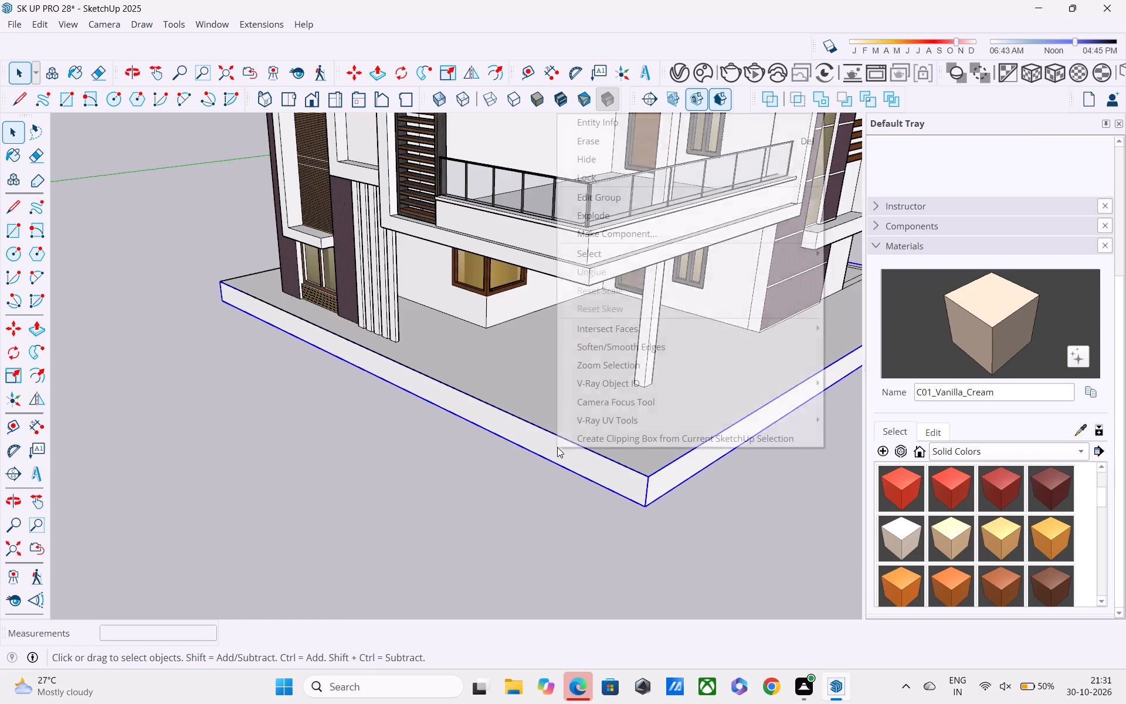
left_click(664, 213)
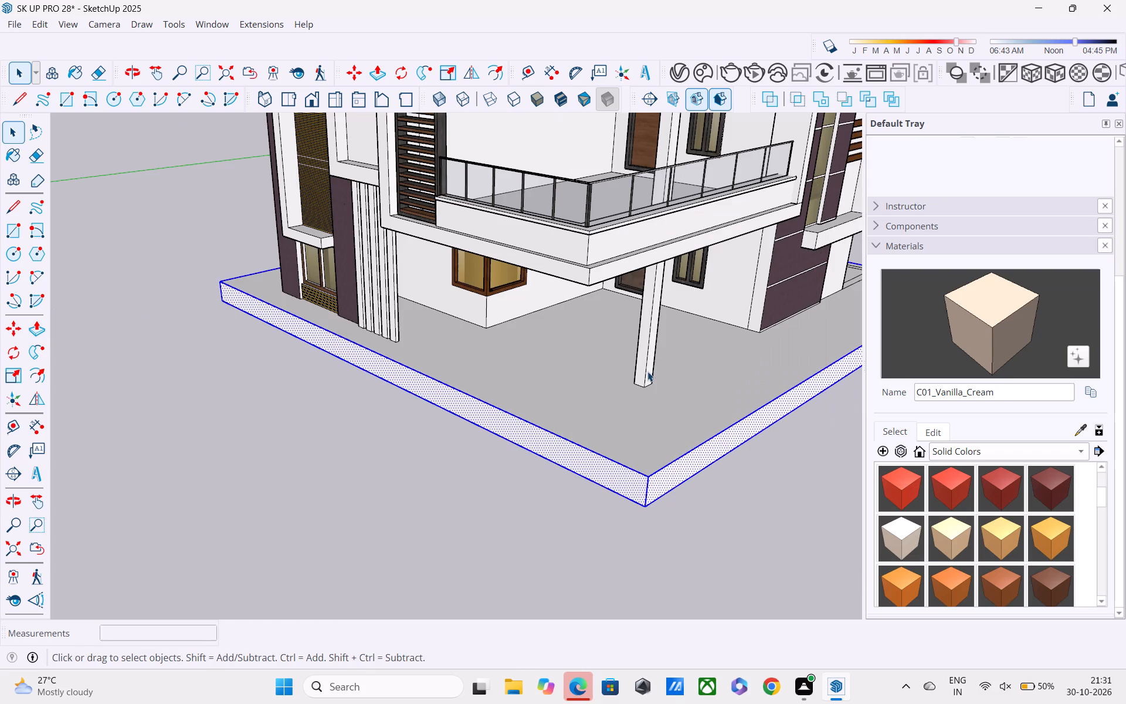
Push the slab's front face, below the vertical fins, inward by about 2'.
key("p")
left_click(597, 461)
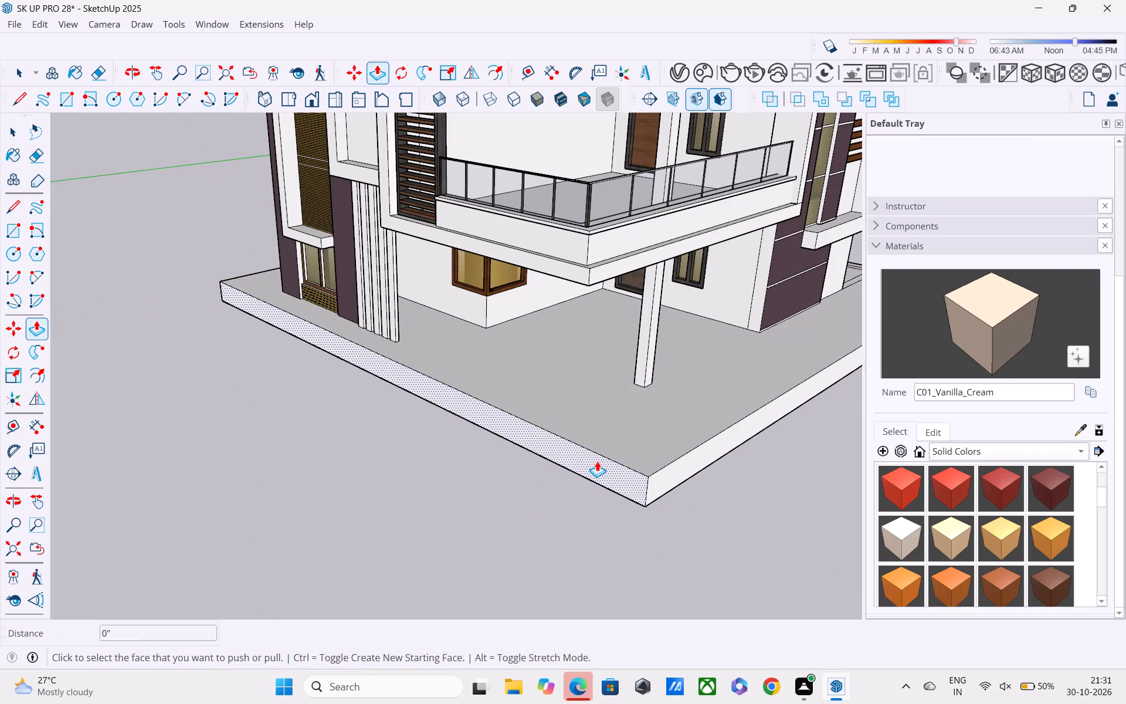
left_click(634, 476)
Push the slab's side face beside the entrance column inward by about 4' 6 1/2", and again by about 2' 4 1/2".
middle_click_drag(631, 437, 648, 399)
scroll(652, 391, "down", 4)
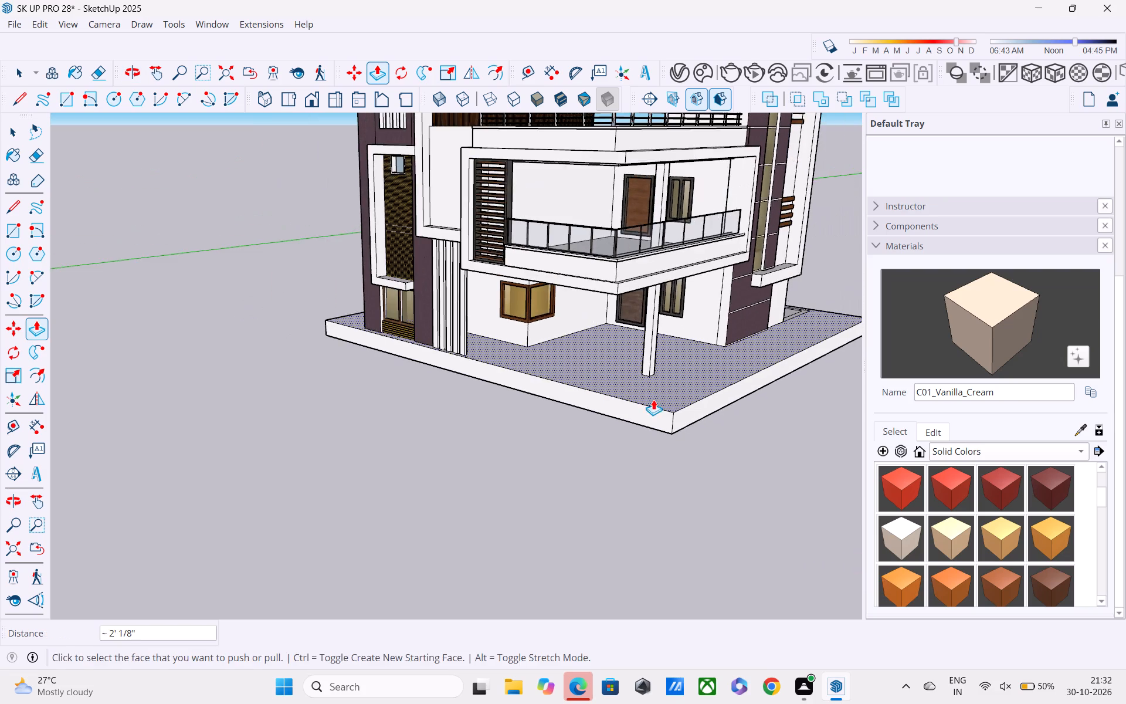
middle_click_drag(653, 402, 607, 371)
scroll(612, 386, "down", 2)
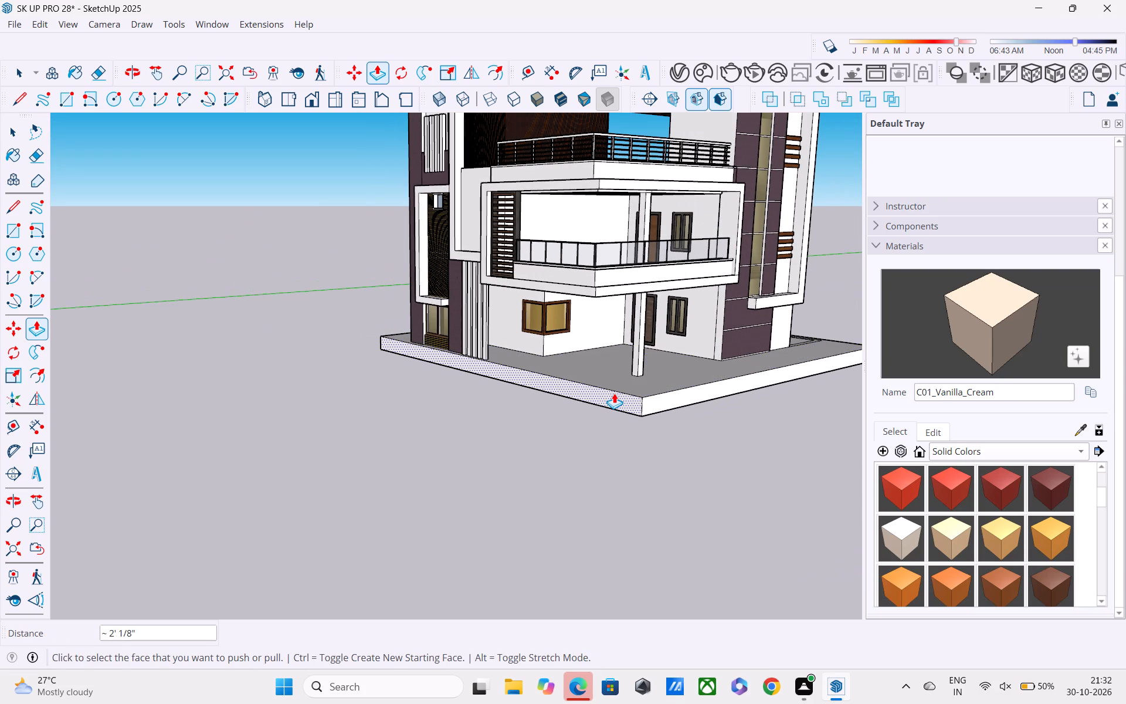
left_click(669, 399)
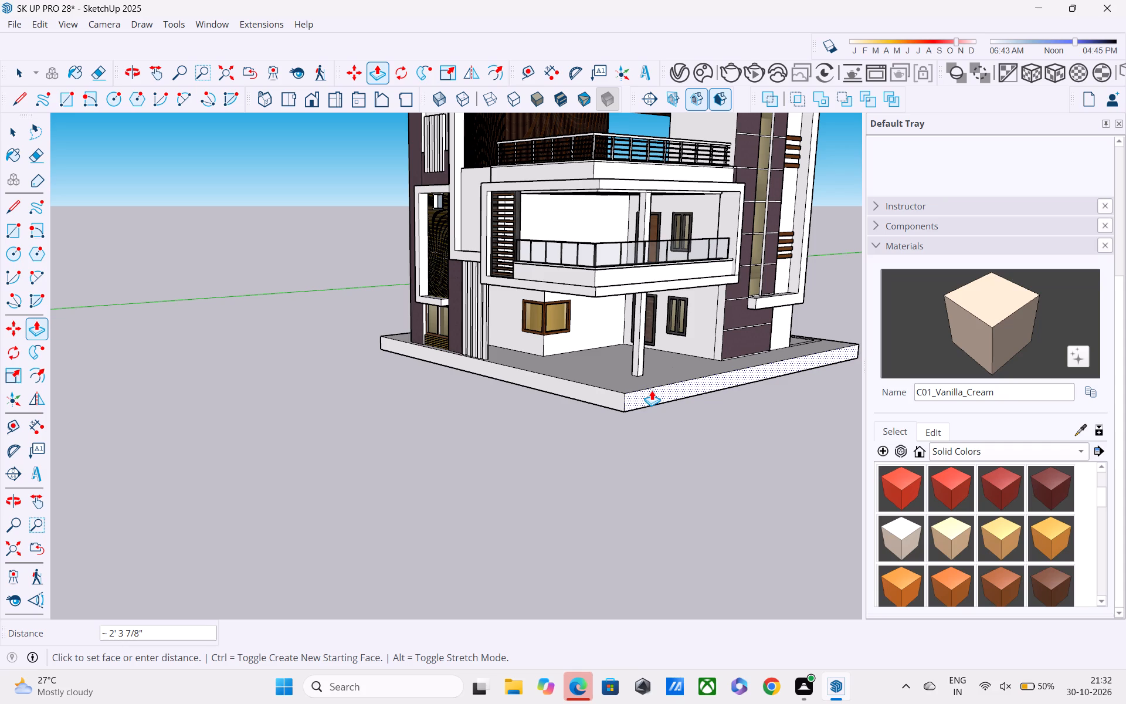
scroll(652, 390, "up", 1)
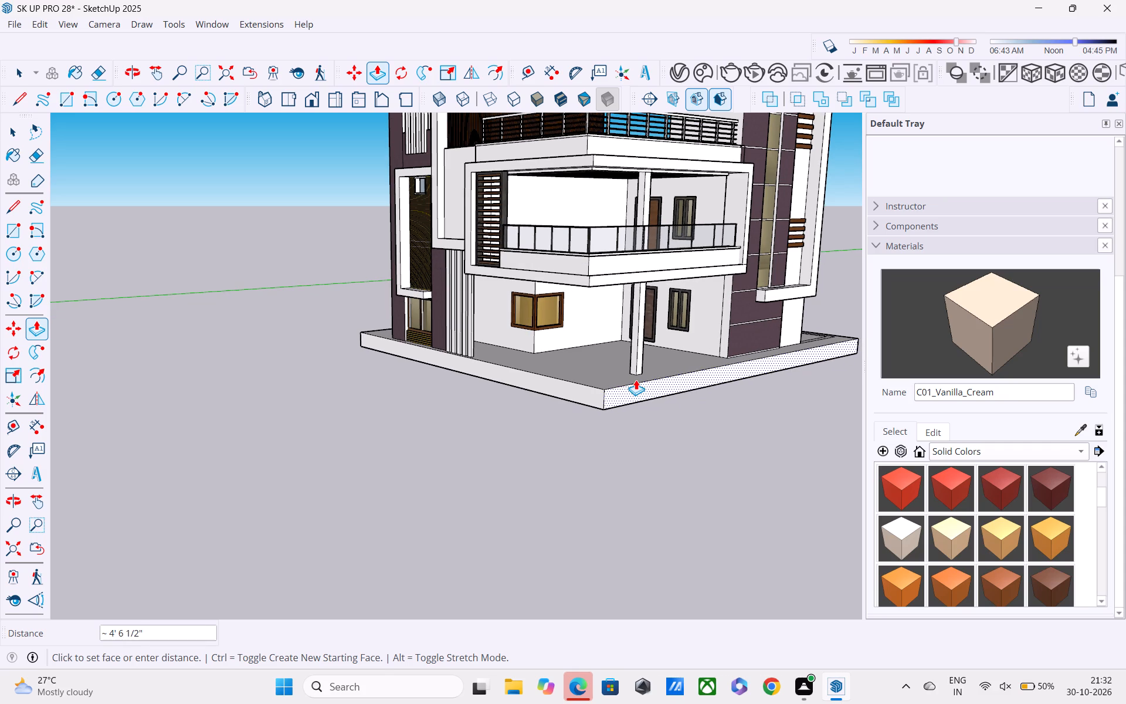
left_click(636, 380)
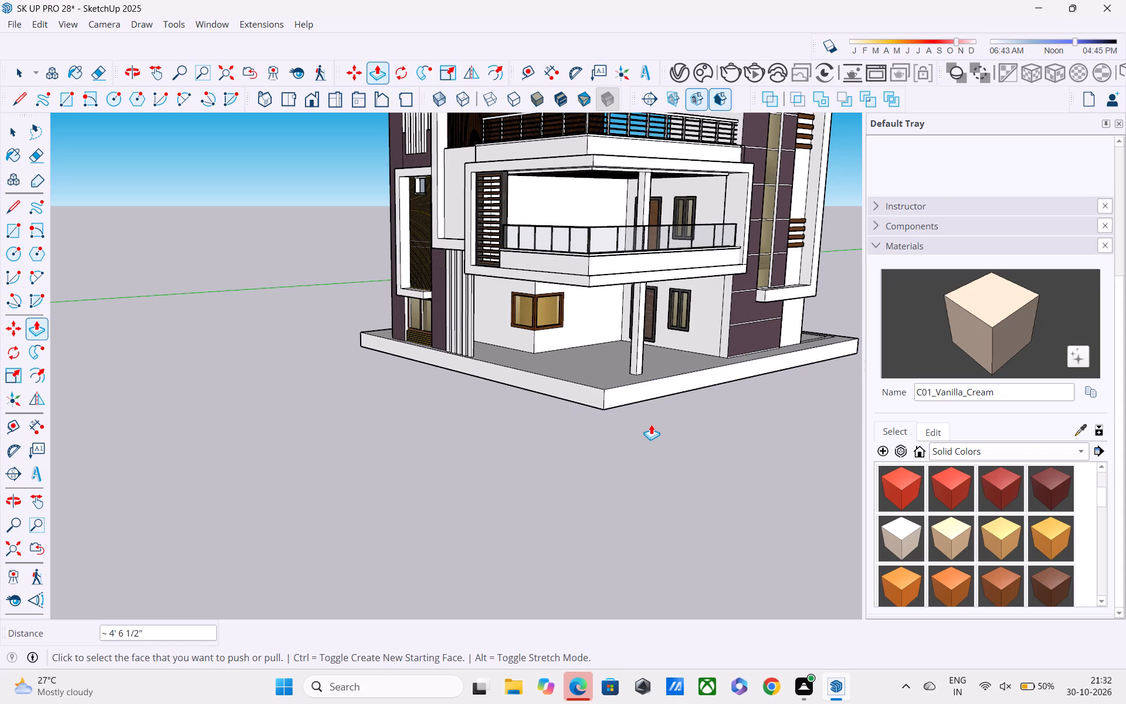
scroll(651, 424, "up", 2)
left_click(629, 386)
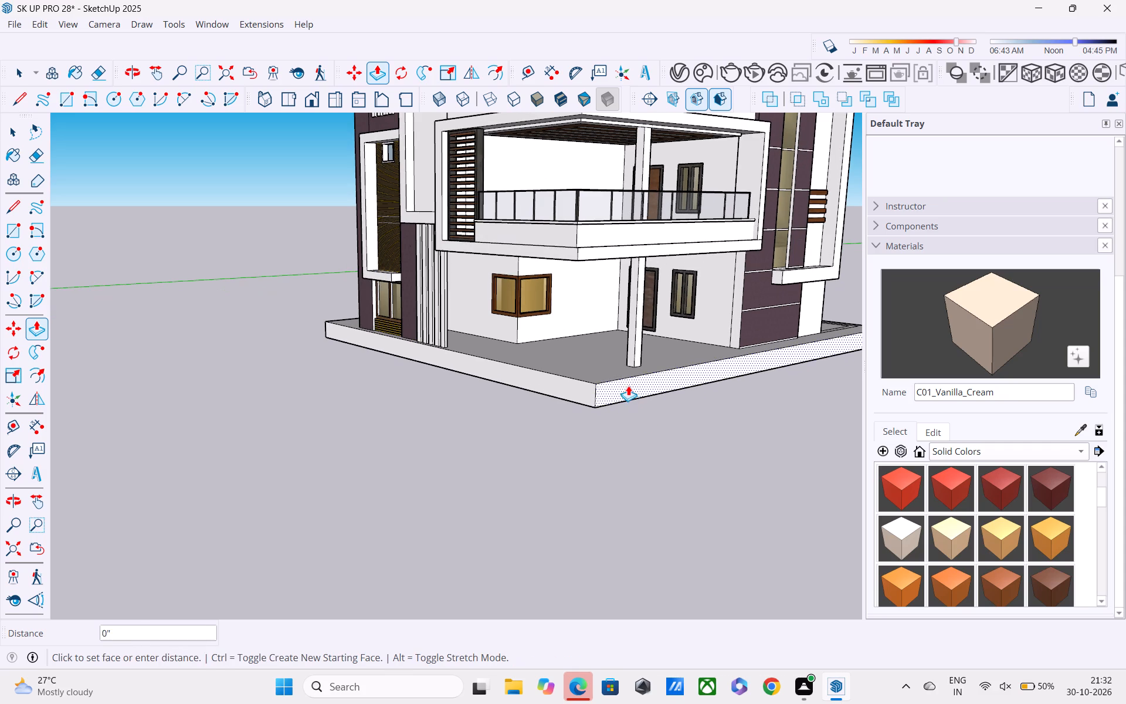
left_click(633, 353)
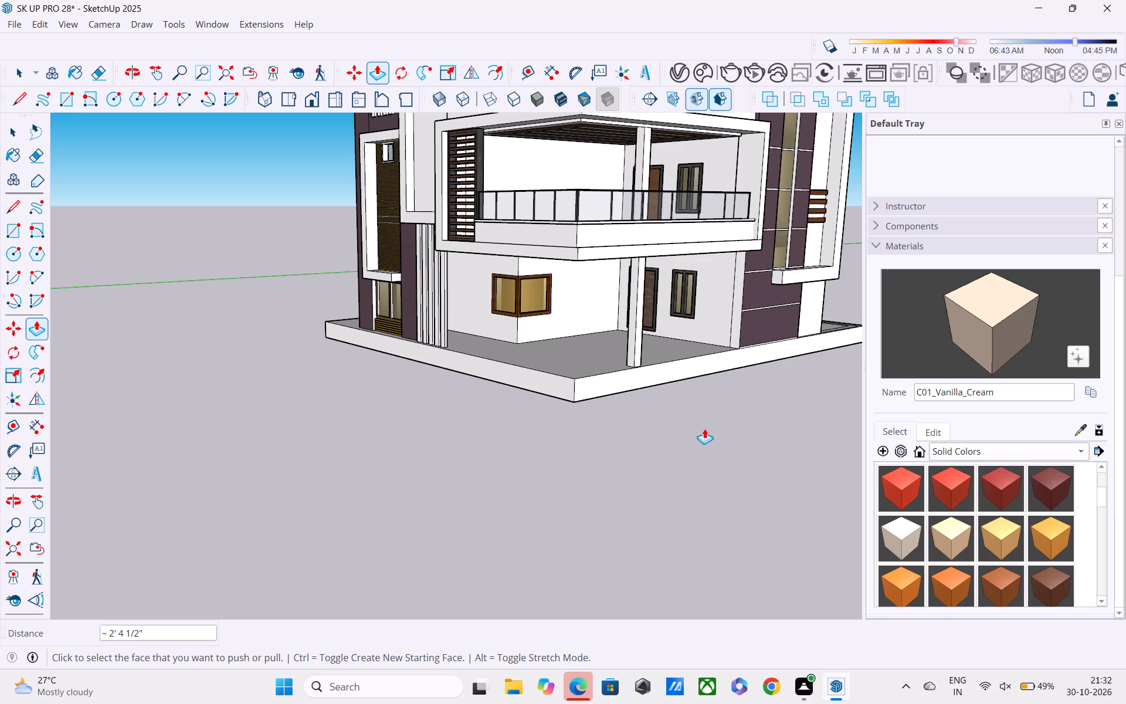
Place a vertical guide on the slab's front face about 25' 2 5/8" from the corner near the entrance column.
scroll(619, 397, "up", 1)
middle_click_drag(621, 396, 700, 420)
scroll(619, 418, "up", 1)
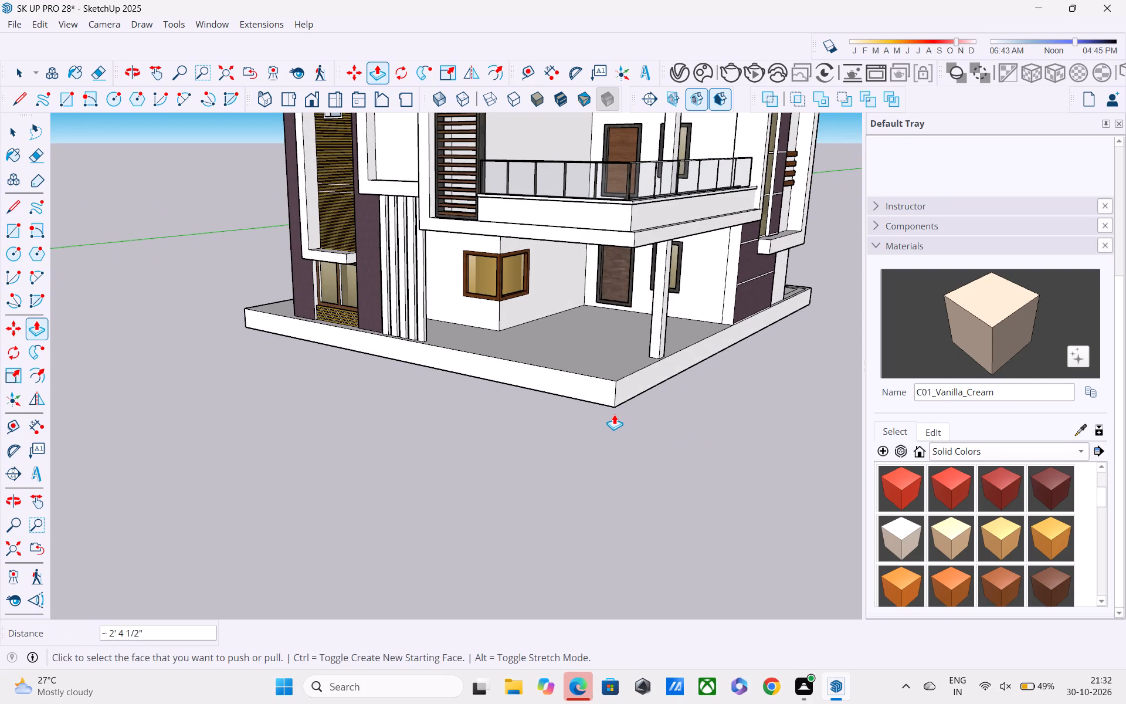
key("t")
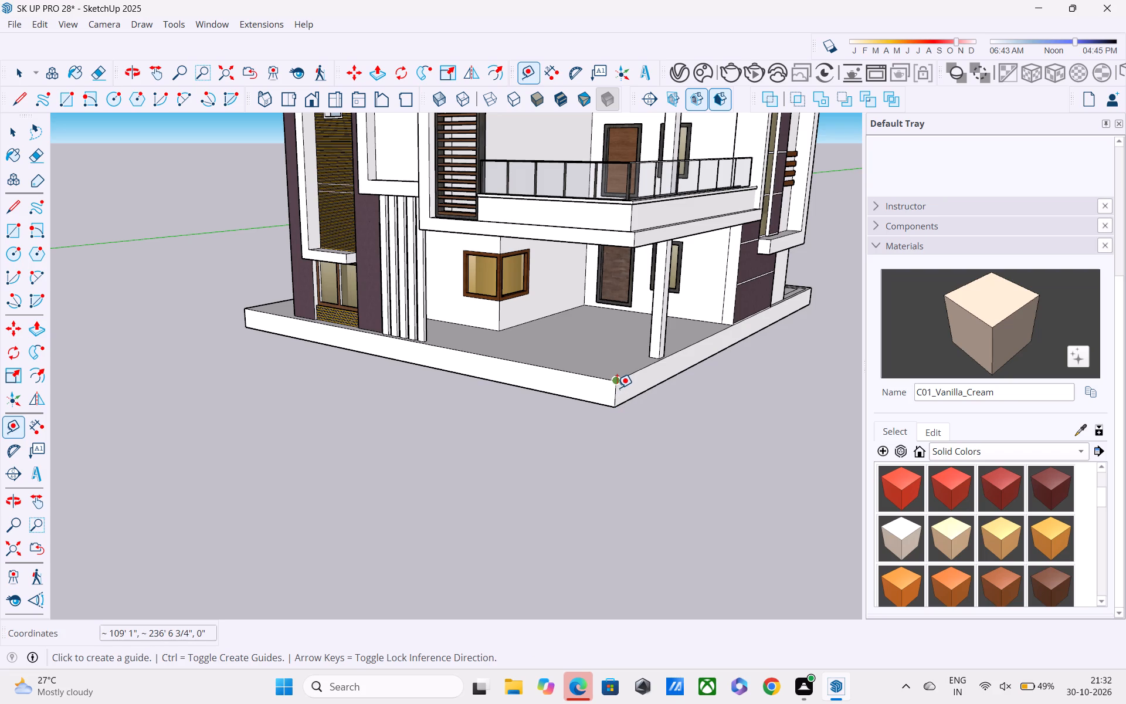
left_click(617, 388)
key("space")
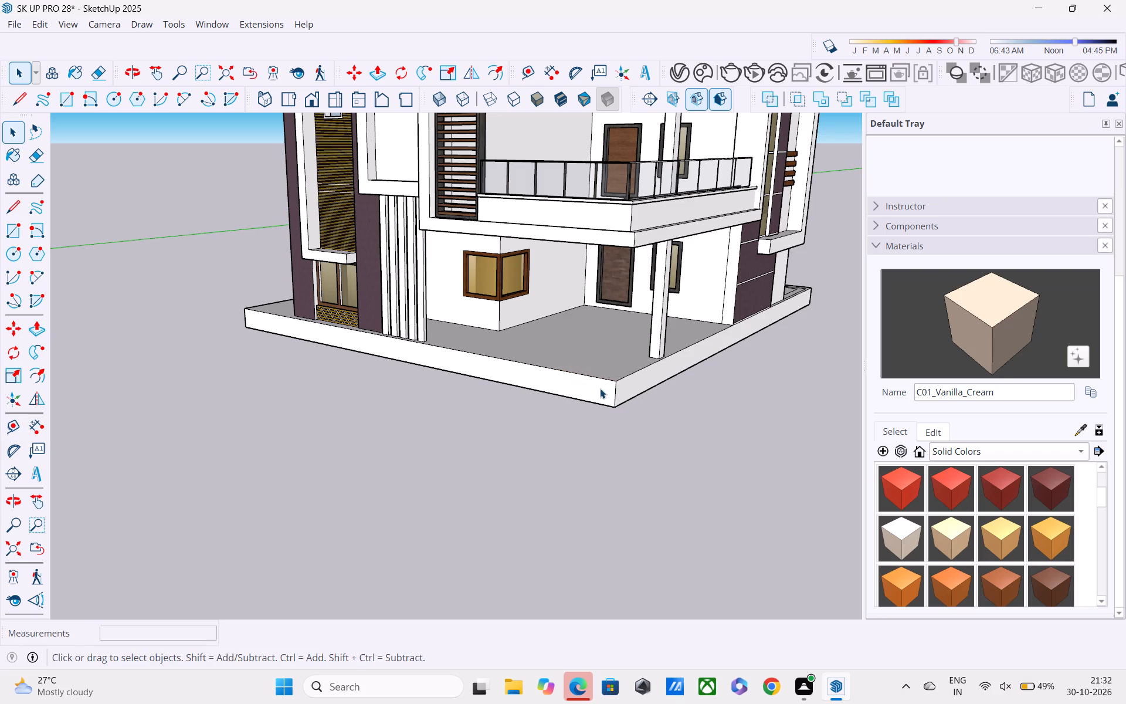
key("t")
left_click(611, 397)
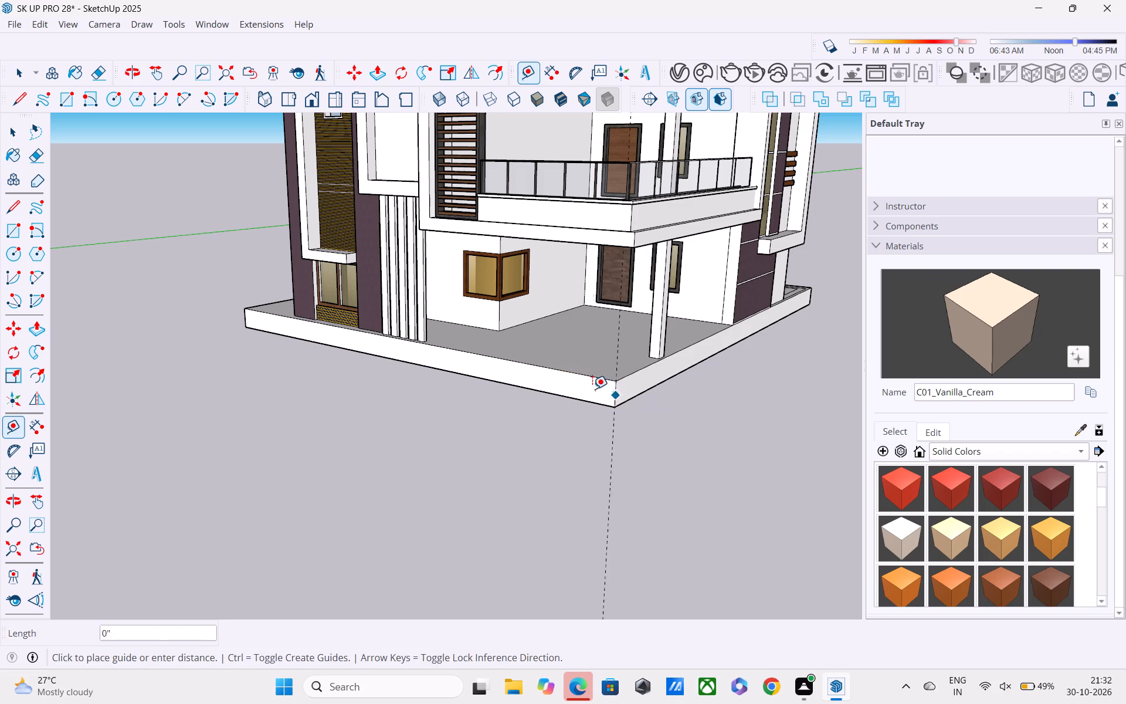
middle_click_drag(530, 380, 853, 350)
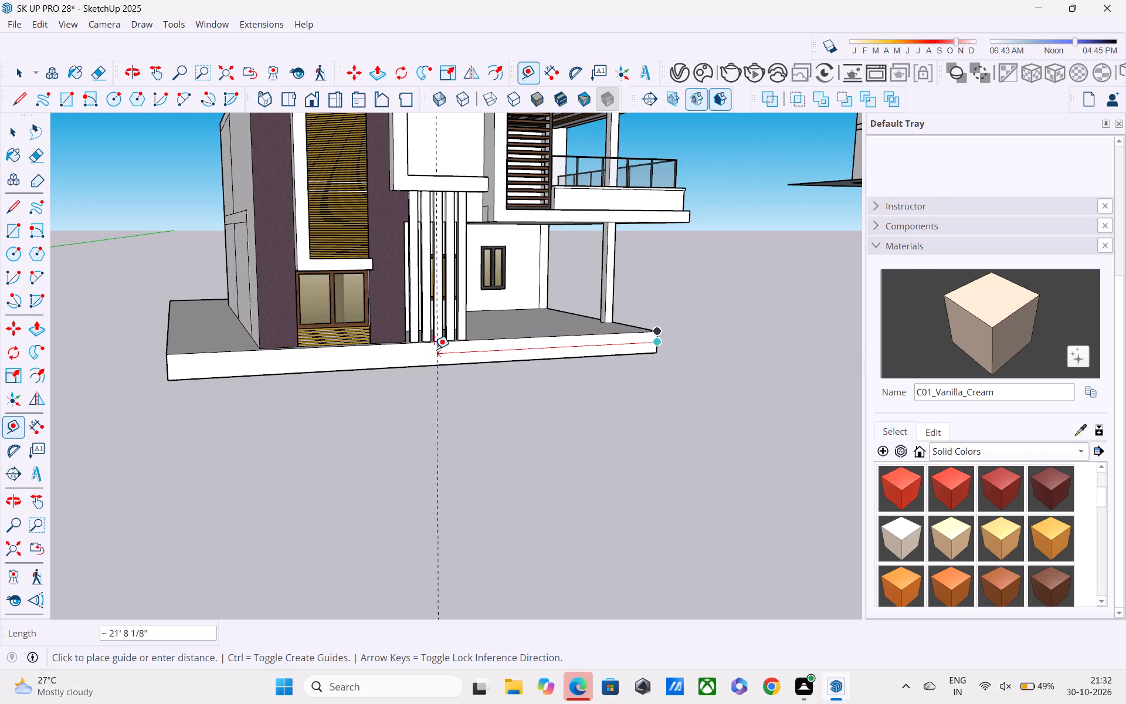
left_click(395, 344)
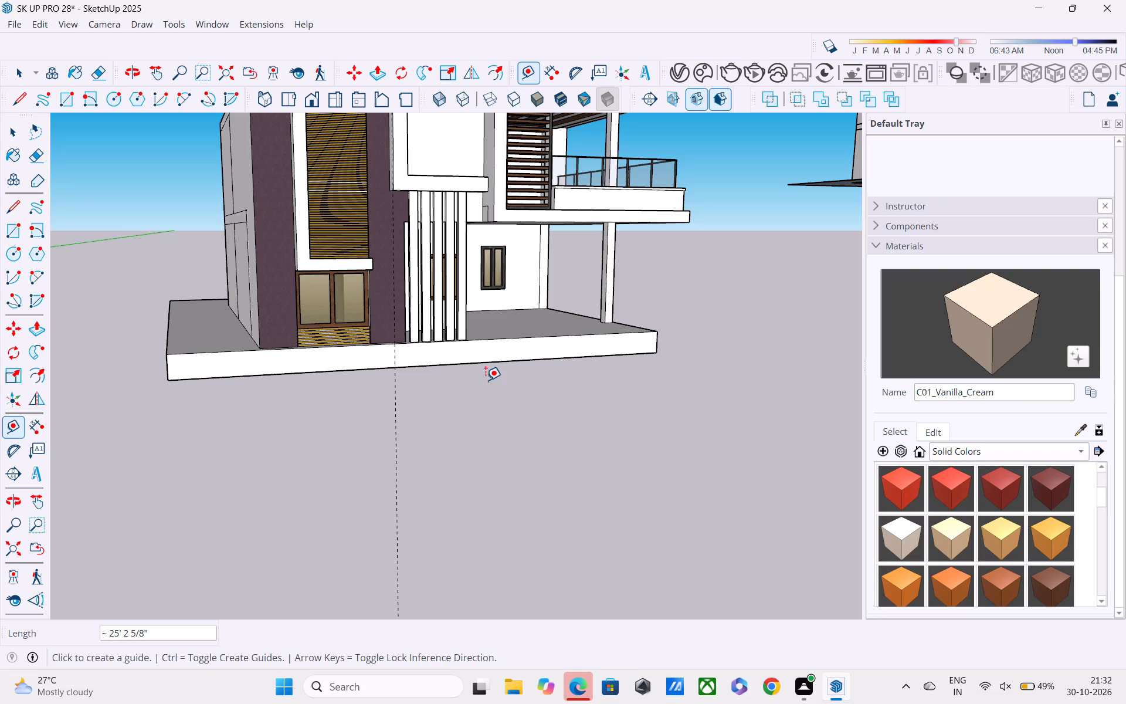
Draw a 2' vertical line along the guide from the top to the bottom edge of the slab's front face.
key("l")
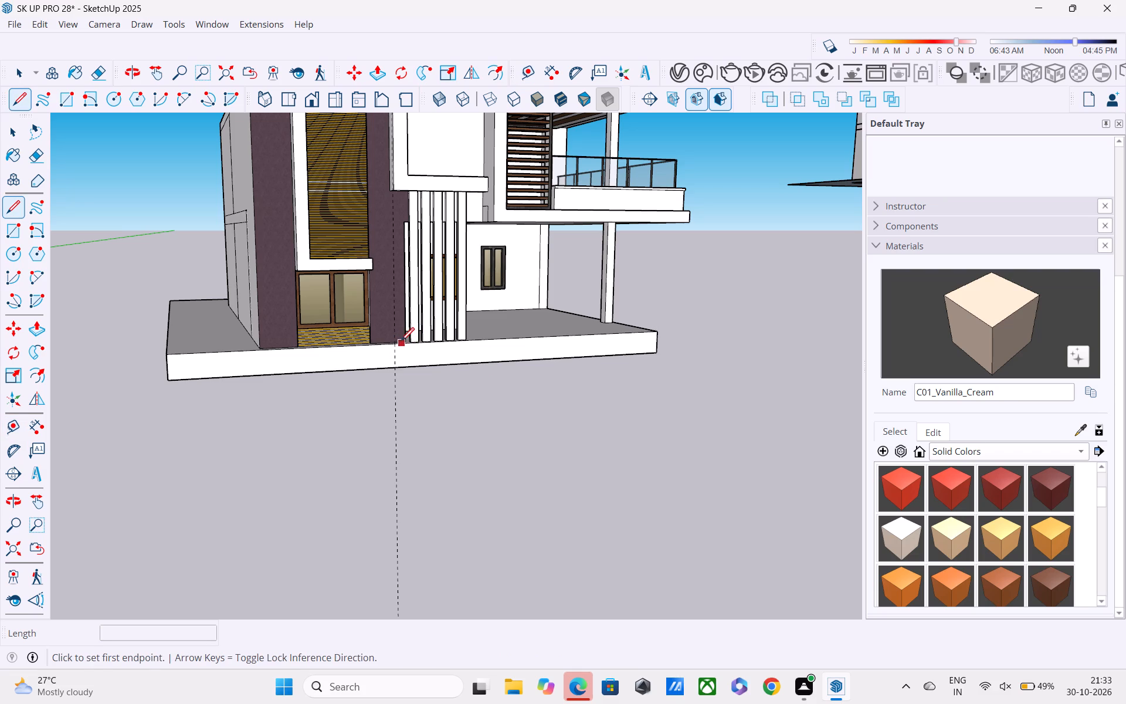
left_click(395, 344)
left_click(390, 371)
middle_click_drag(556, 370, 194, 374)
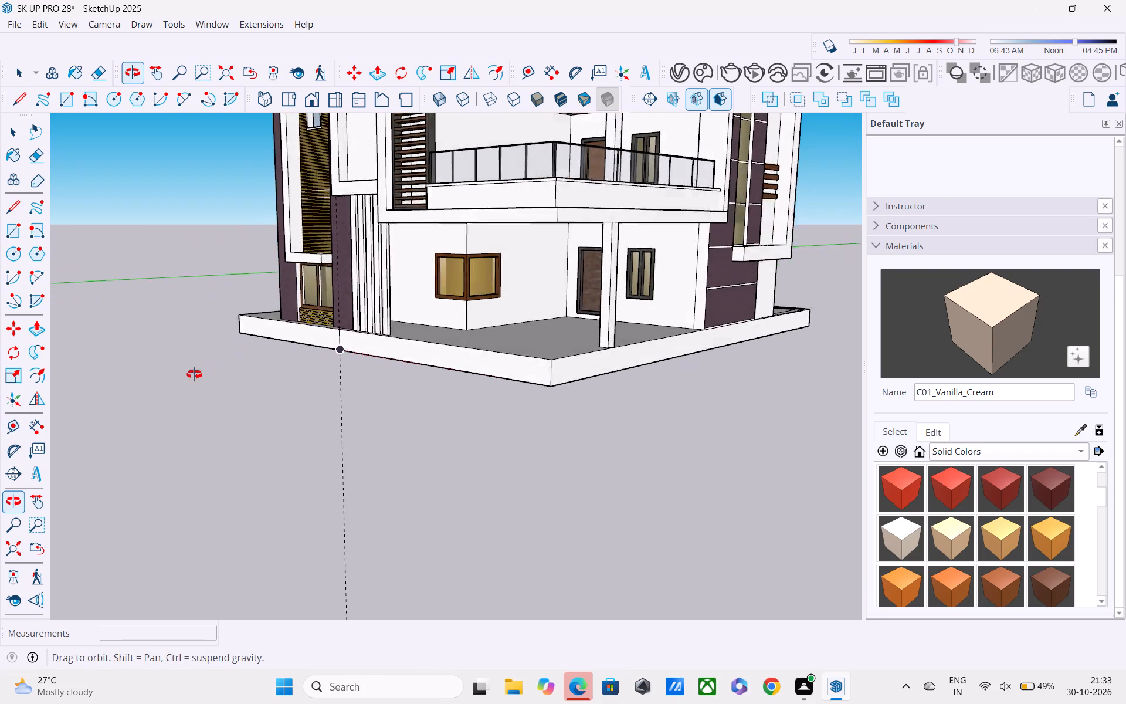
Place a horizontal guide on the slab's front face 6" below its top edge.
middle_click_drag(194, 374, 145, 408)
scroll(369, 351, "up", 3)
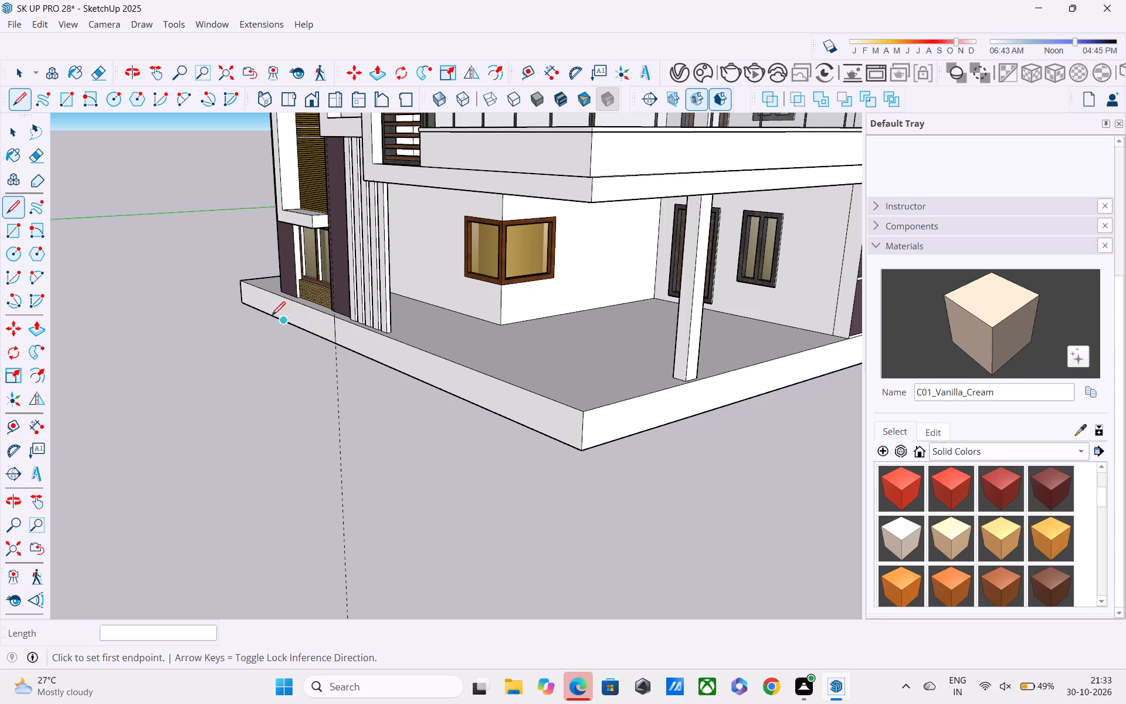
middle_click_drag(592, 336, 436, 265)
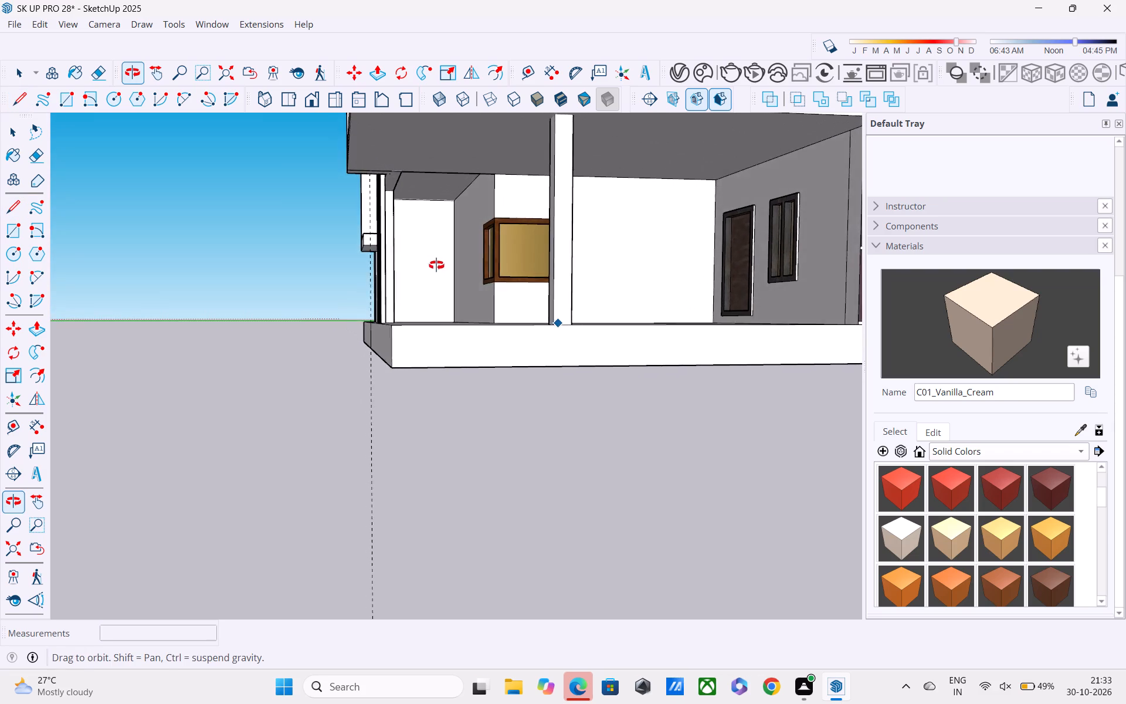
middle_click_drag(436, 265, 654, 404)
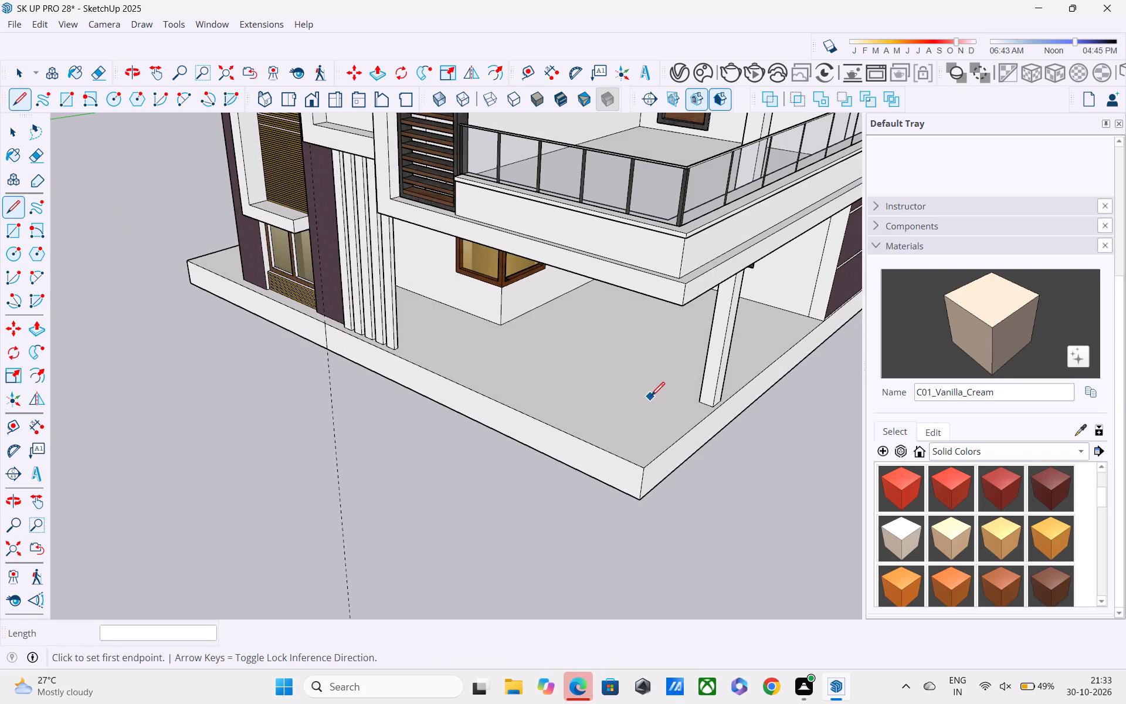
key("t")
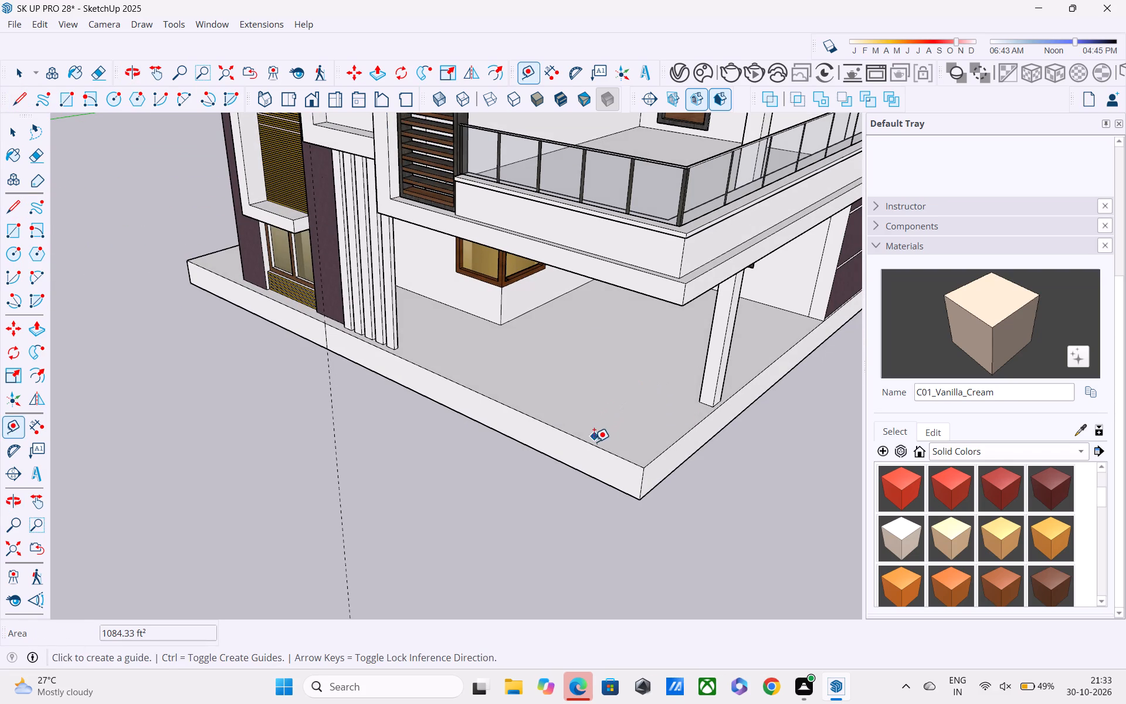
left_click(594, 442)
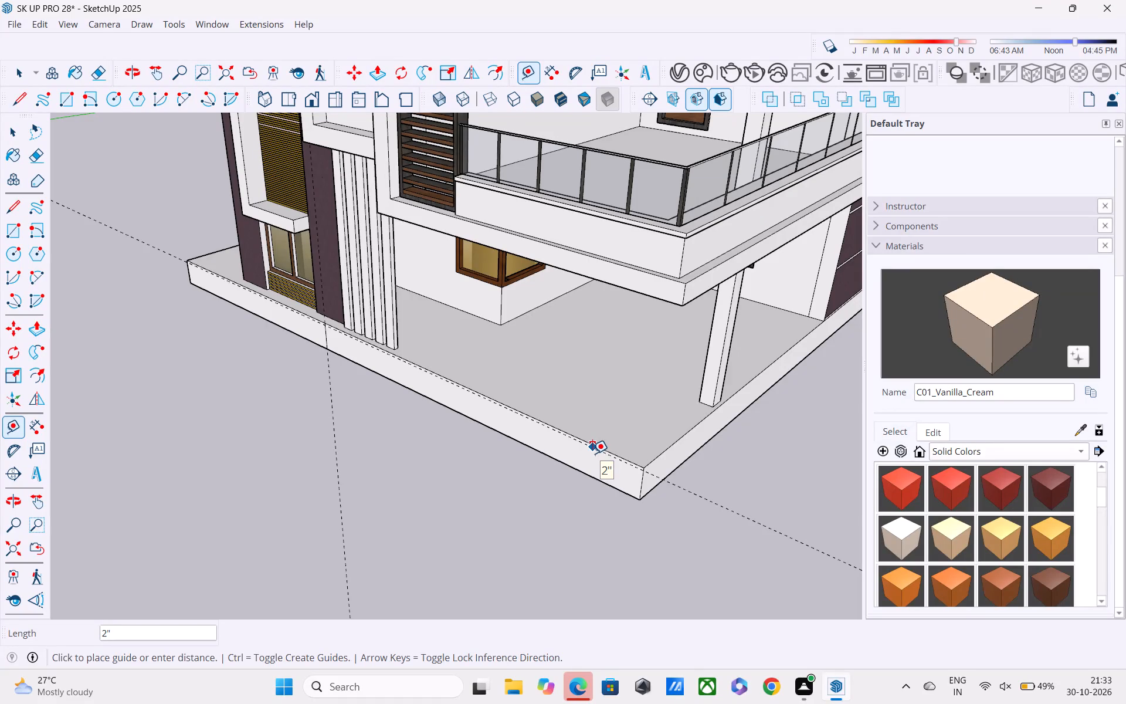
type("6\"")
key("Return")
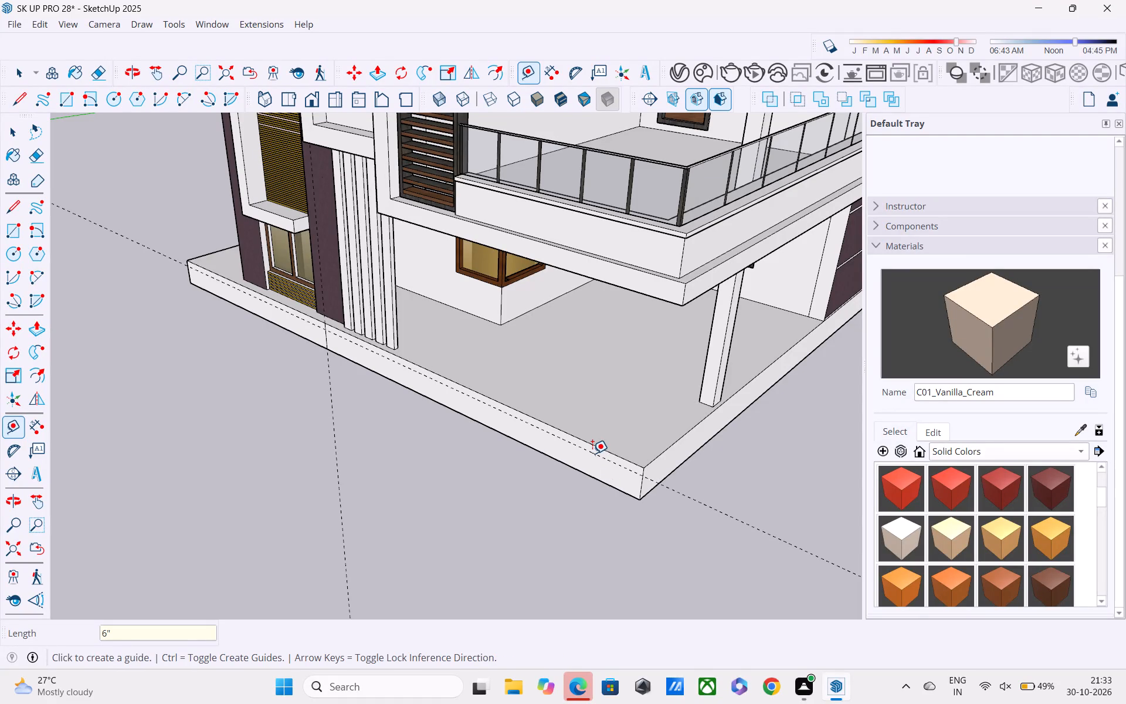
Add two more horizontal guides below the first on the slab's front face, each 6" beneath the previous one.
left_click(592, 453)
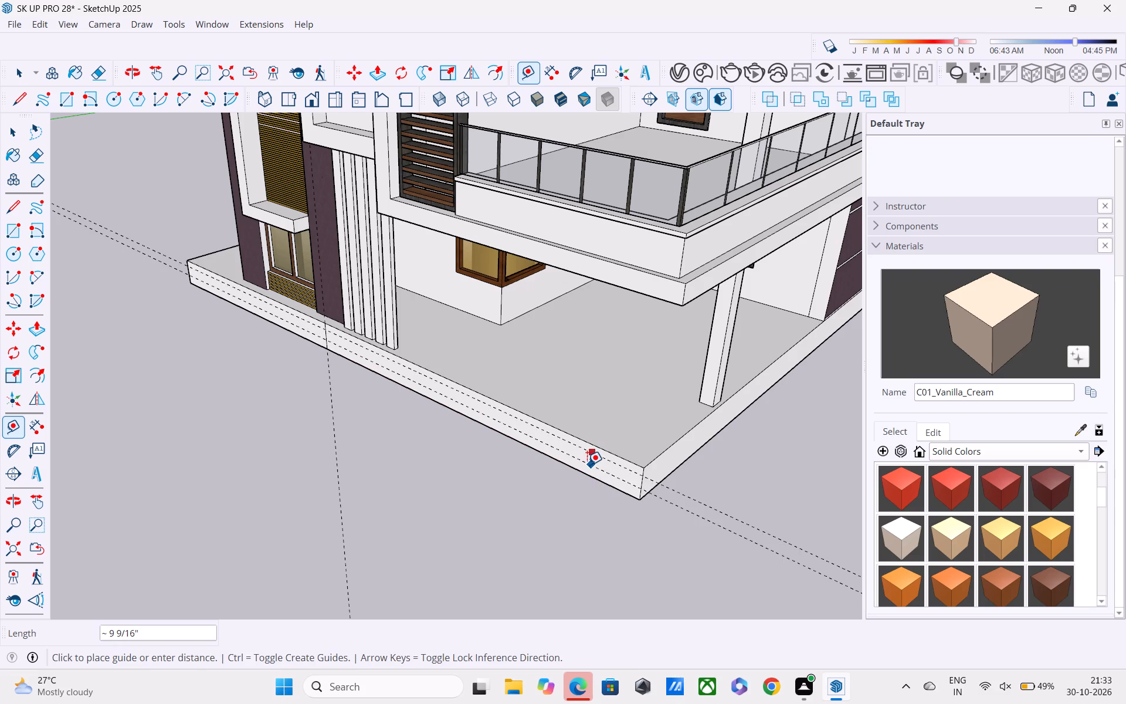
key("9")
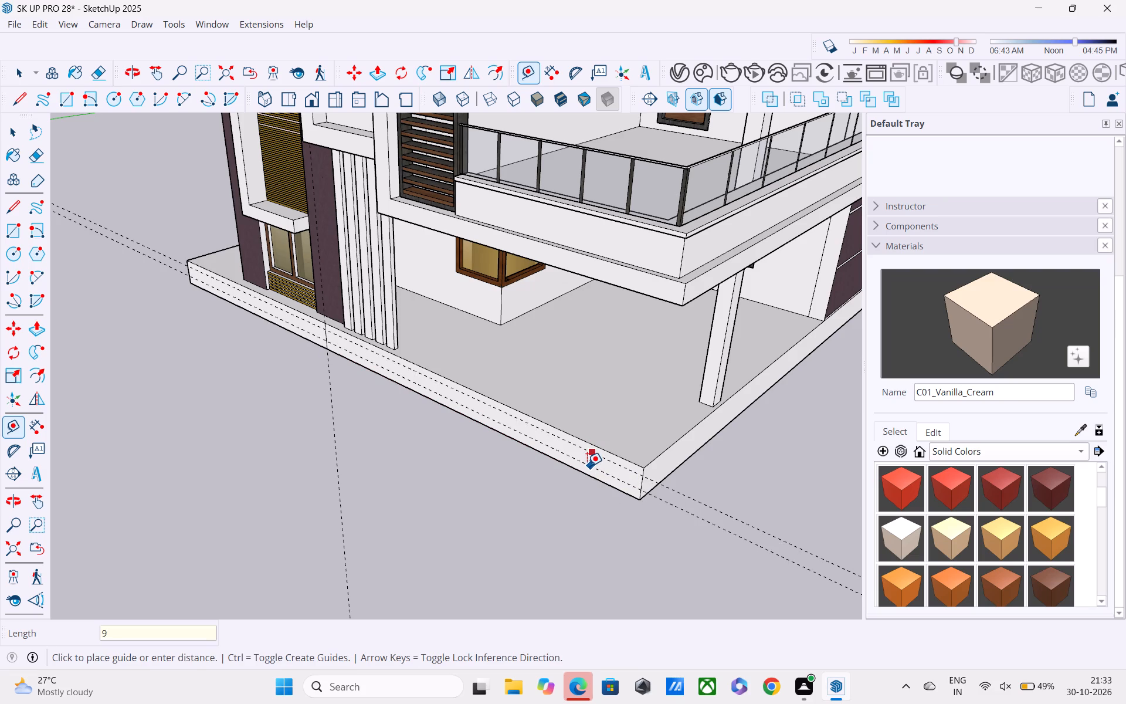
key("BackSpace")
type("6\"")
key("Return")
scroll(587, 466, "up", 2)
middle_click_drag(586, 453, 574, 398)
left_click(603, 421)
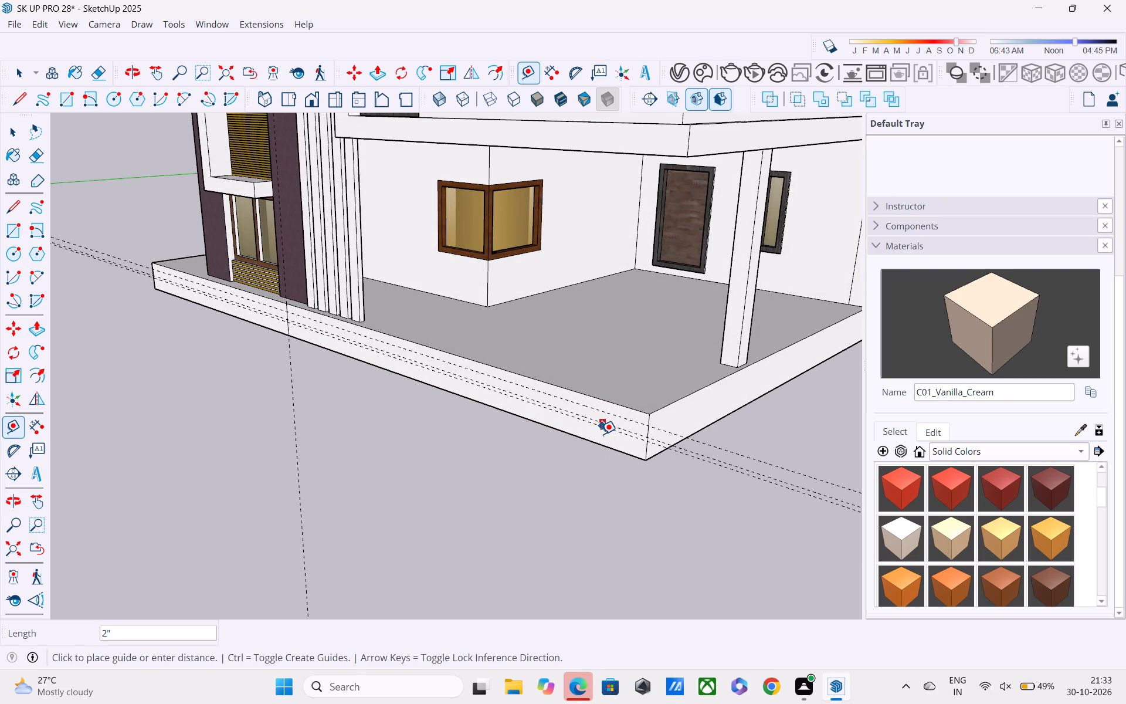
type("6\"")
key("Return")
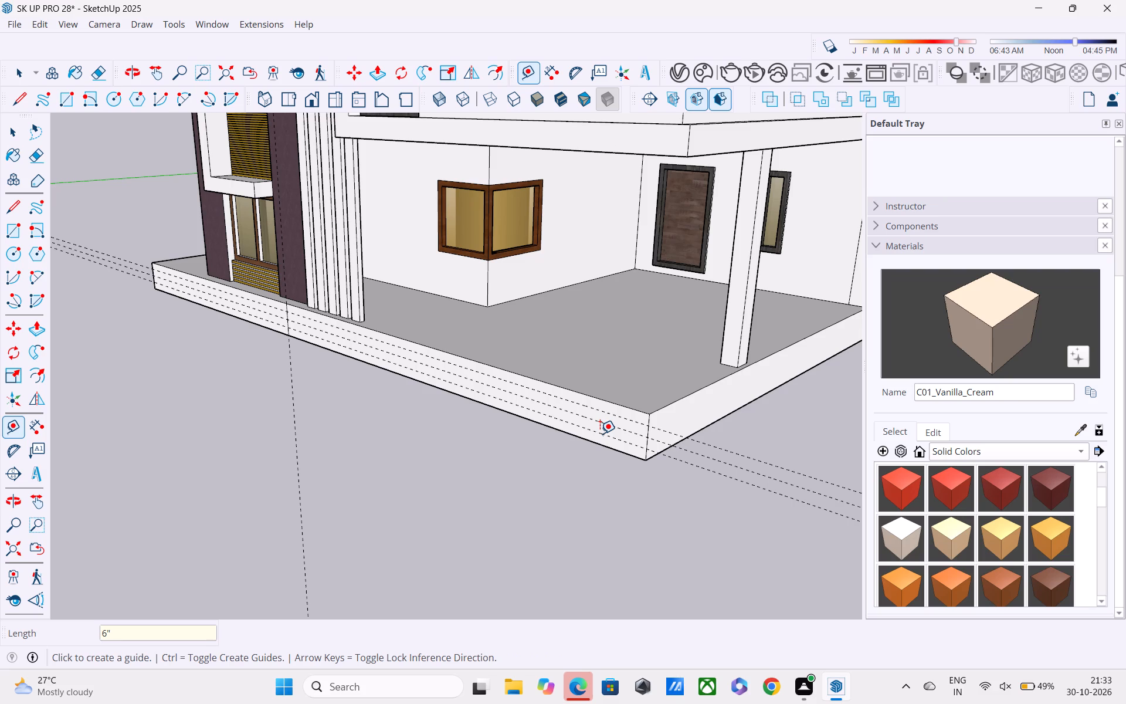
Draw three horizontal lines about 25' 2 5/8" long along the guides, between the vertical dividing line and the slab's corner.
key("l")
scroll(600, 434, "up", 2)
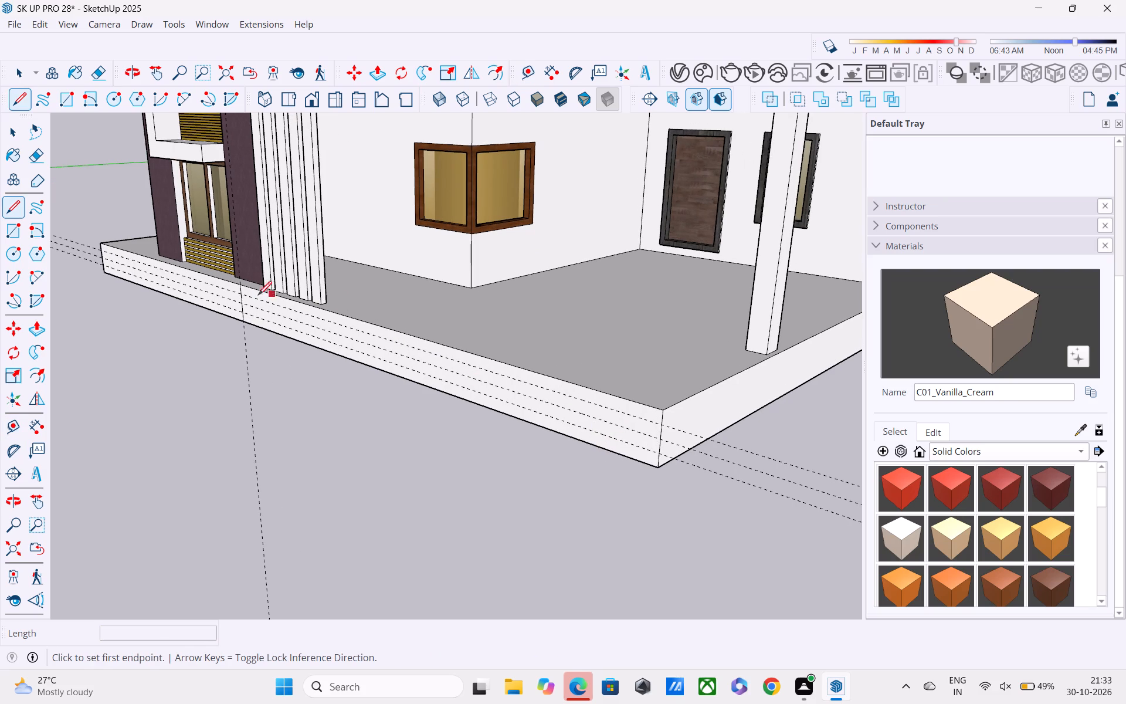
left_click(244, 294)
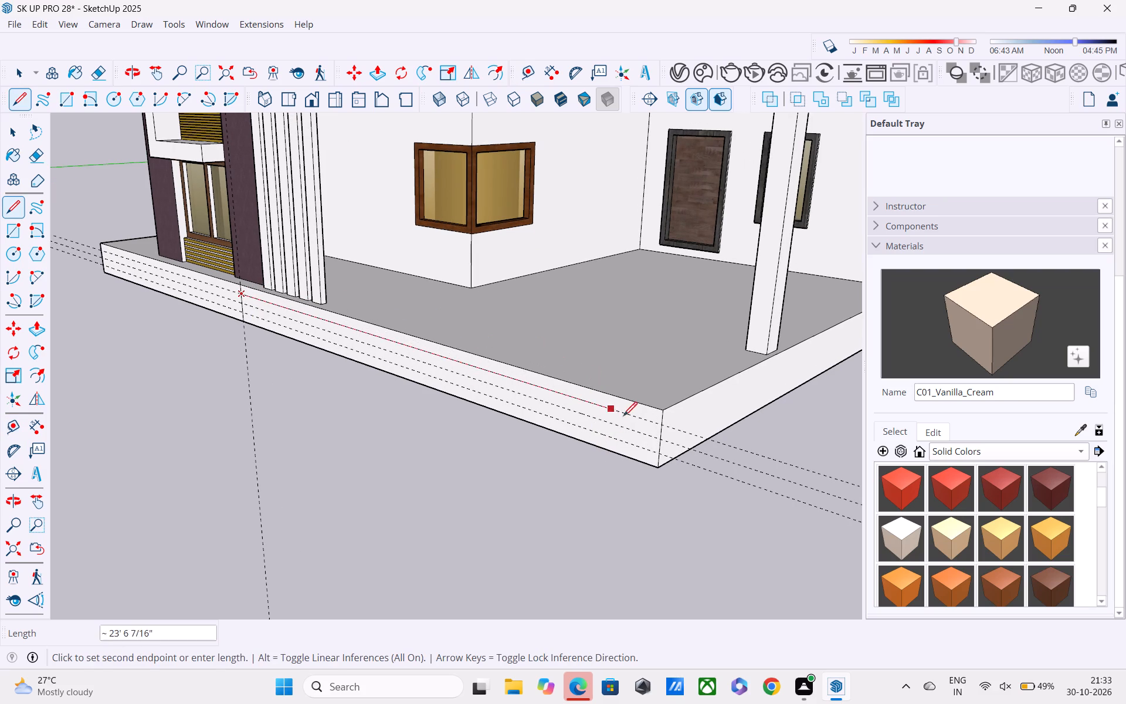
left_click(659, 424)
key("ctrl+z")
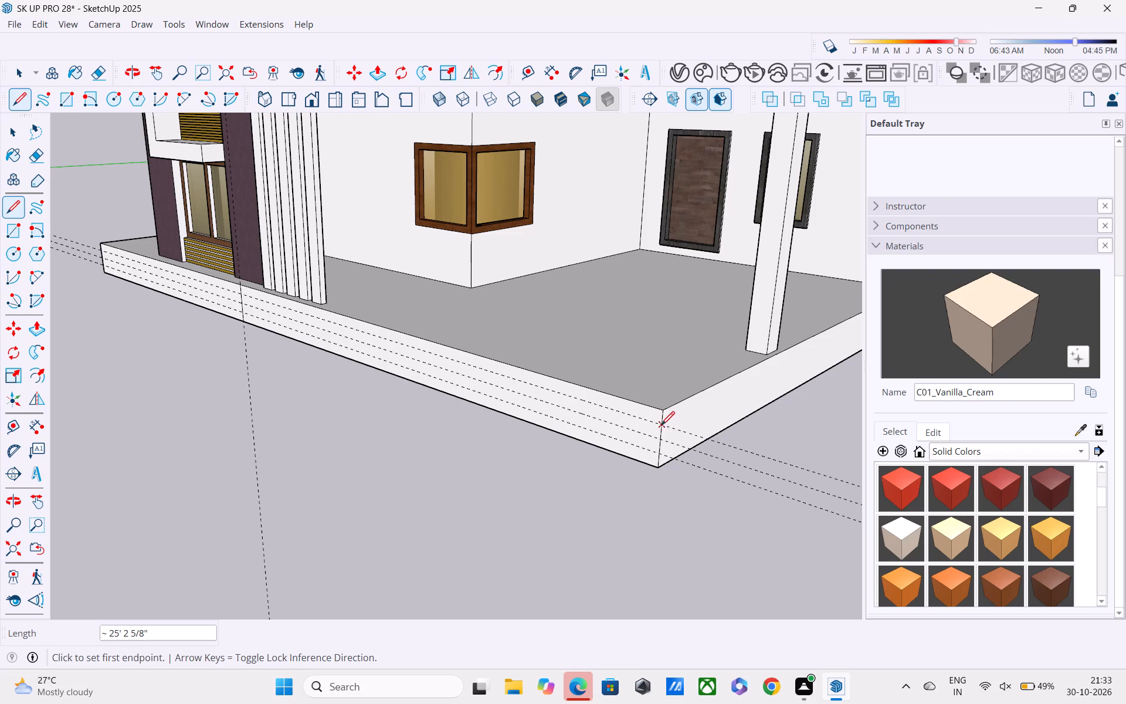
left_click(659, 425)
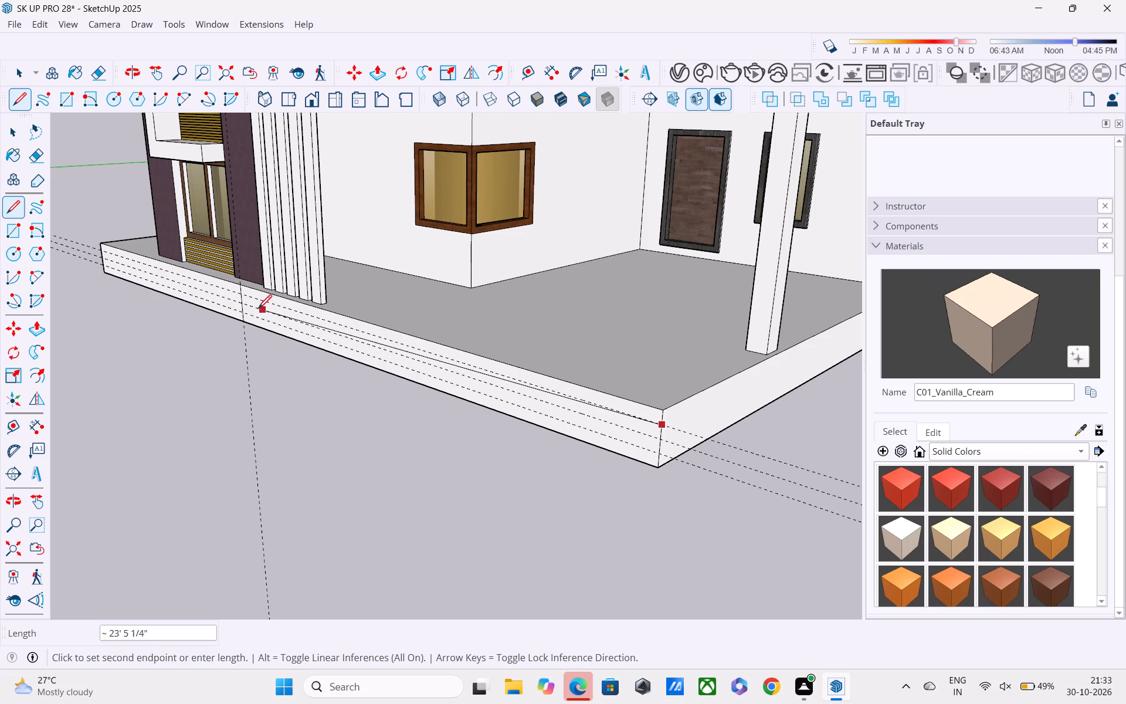
left_click(242, 295)
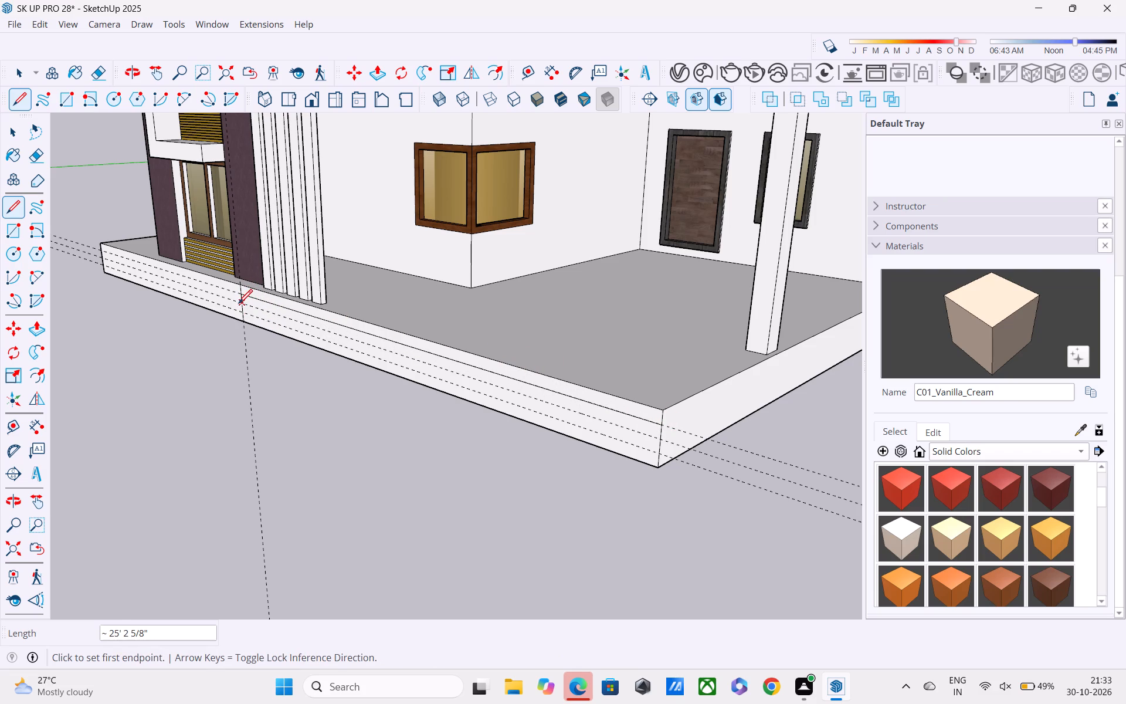
left_click(239, 304)
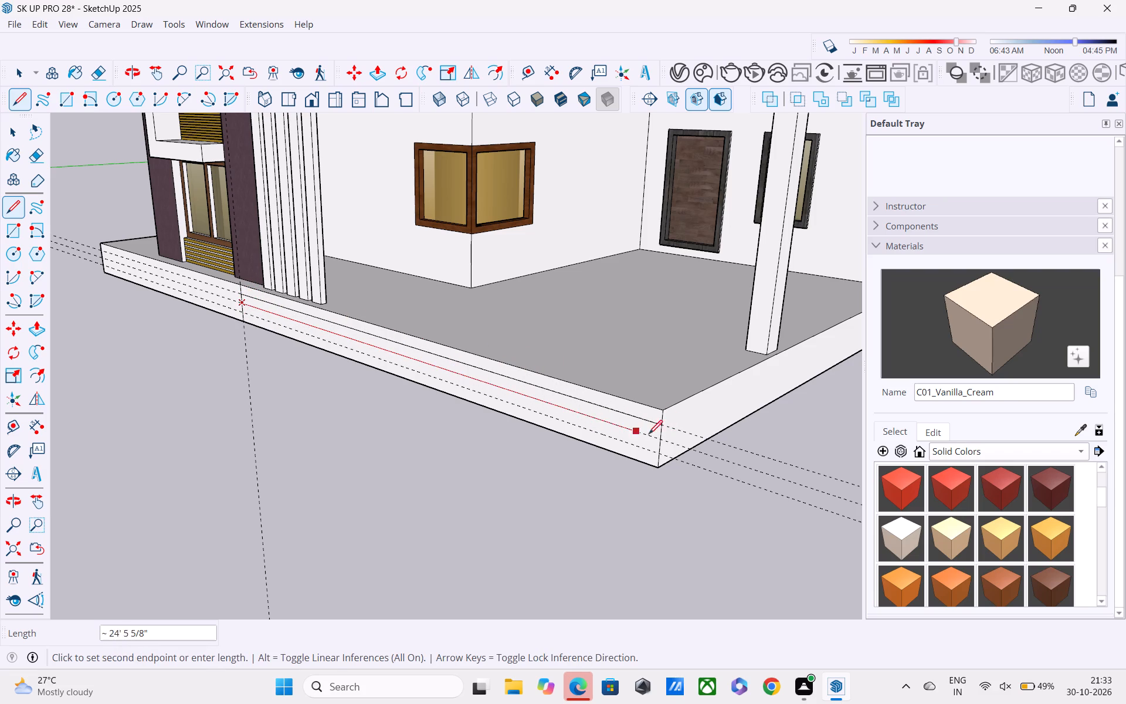
left_click(662, 439)
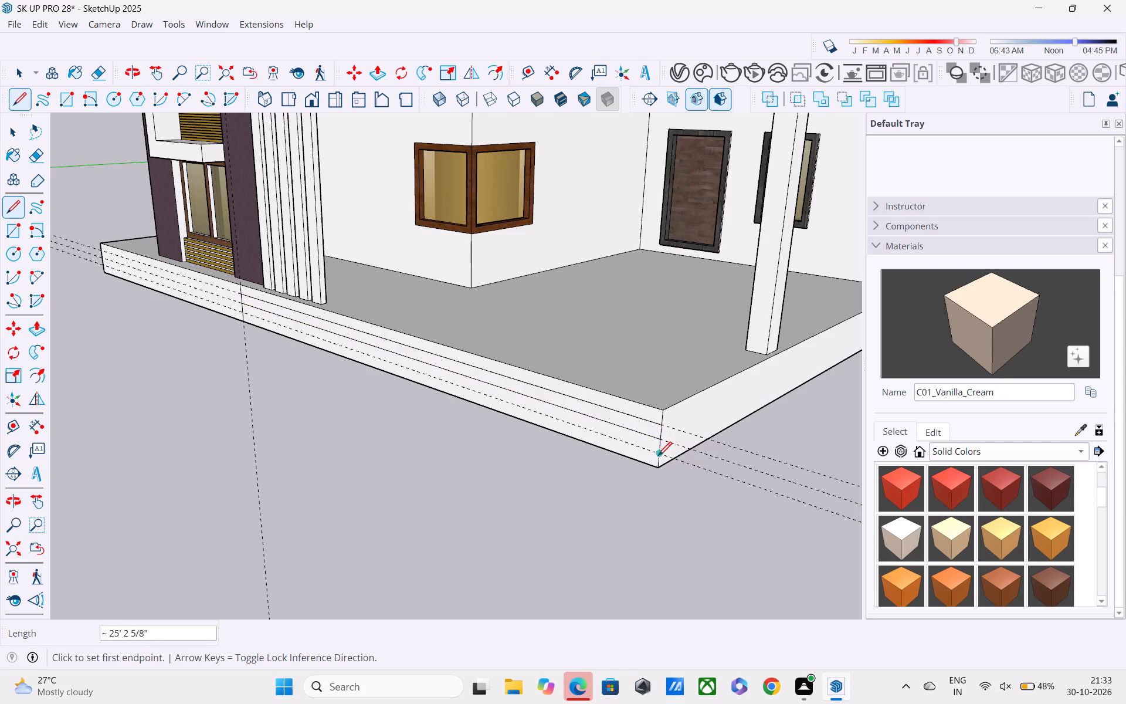
left_click(659, 456)
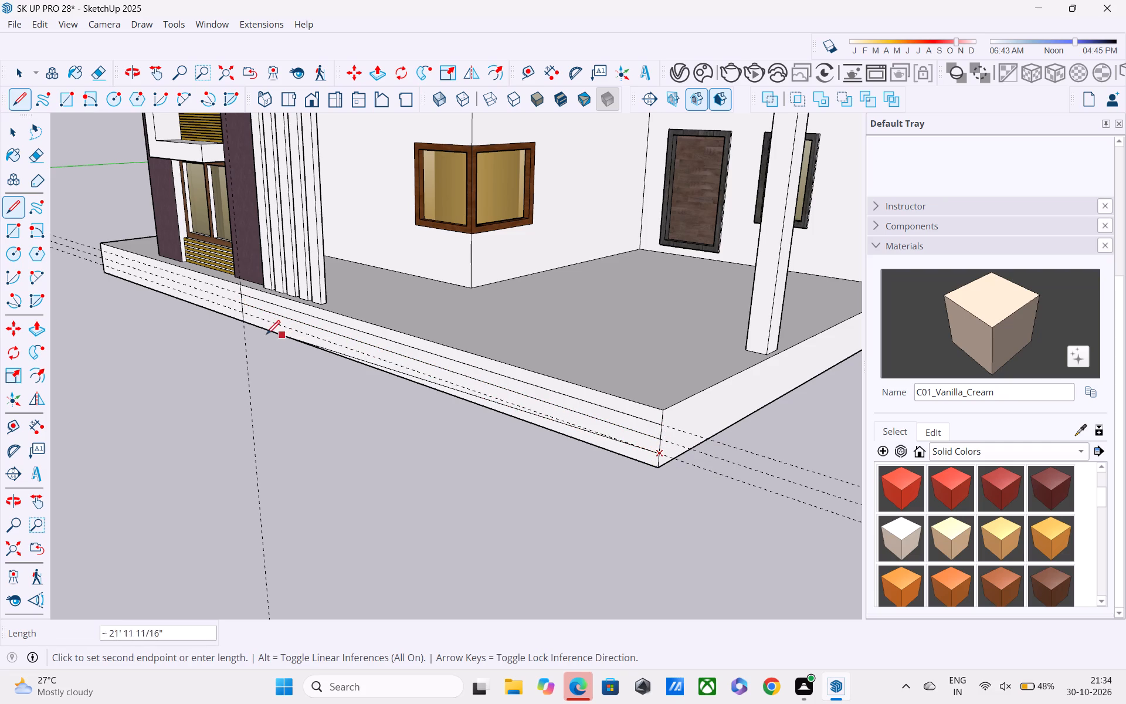
left_click(240, 312)
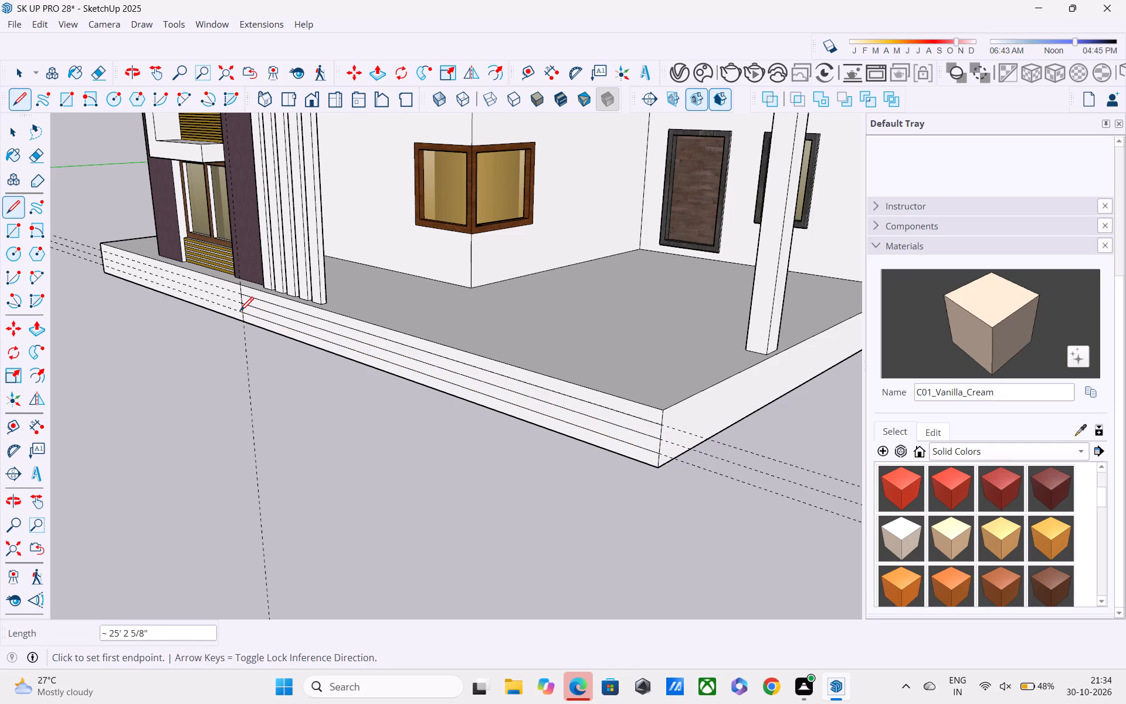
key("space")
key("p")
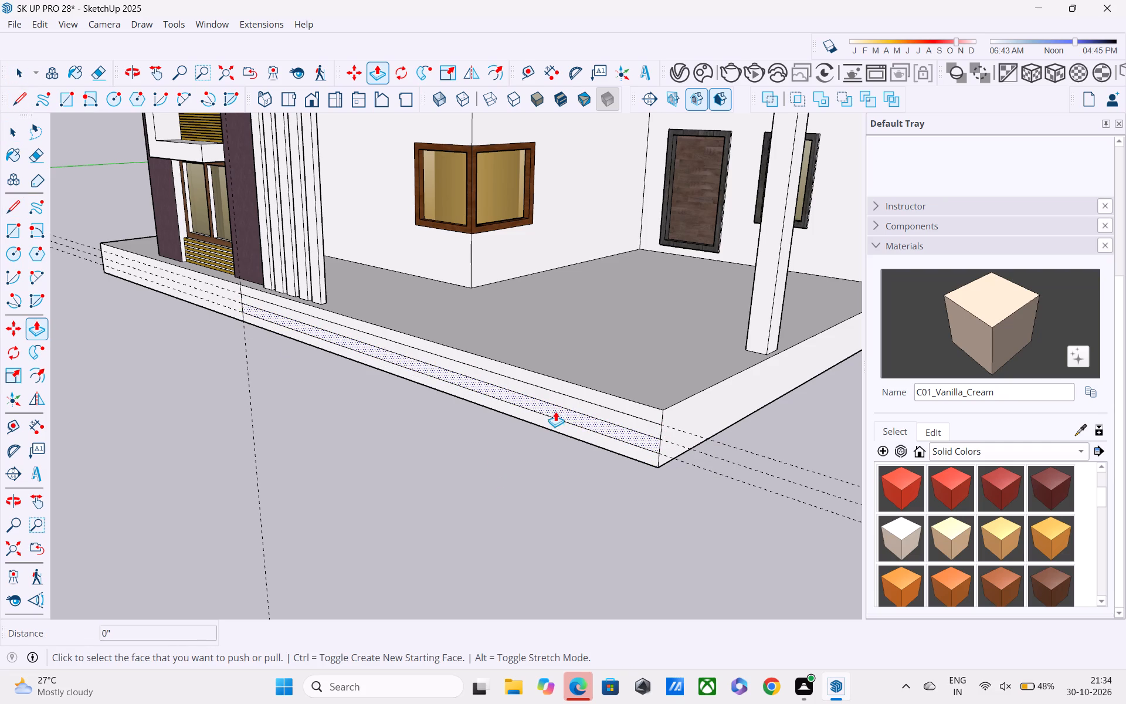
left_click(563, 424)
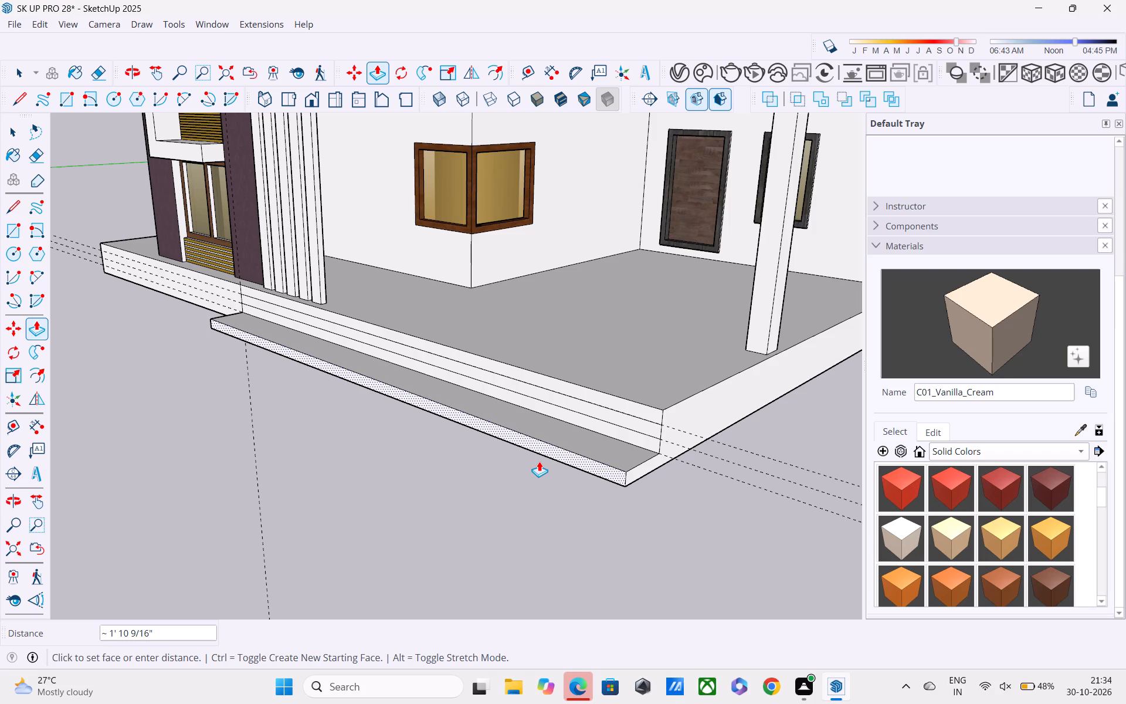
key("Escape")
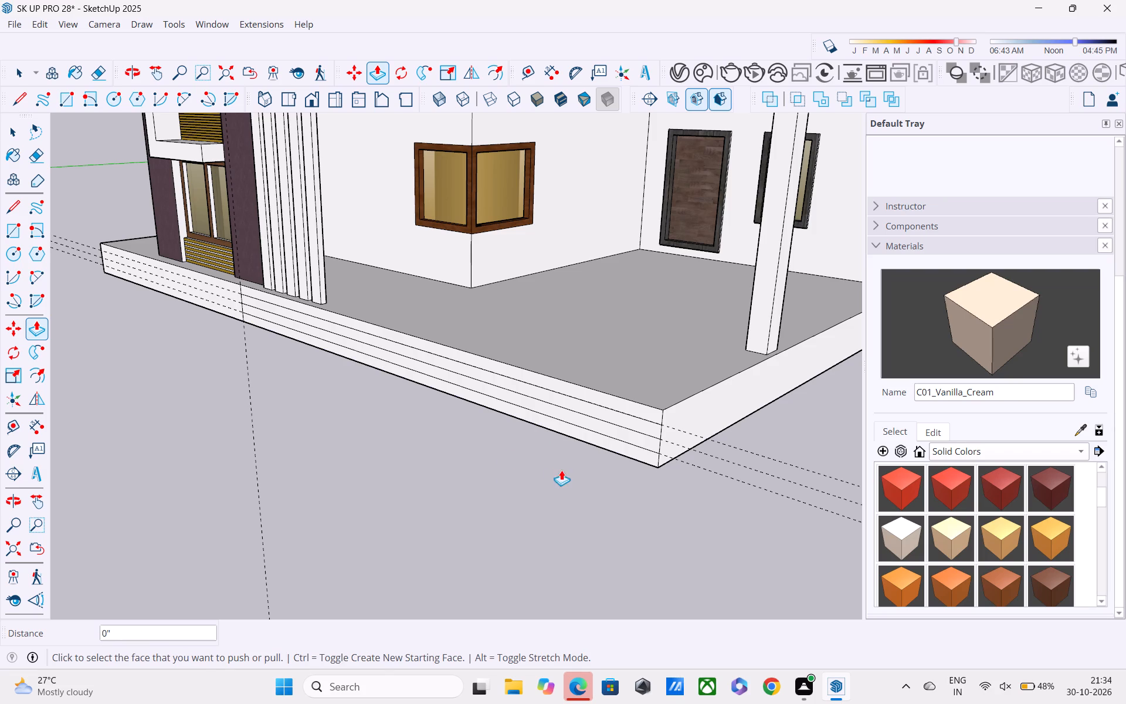
Draw a 2' vertical line from top to bottom edge of the slab's side face, just past the entrance column.
middle_click_drag(560, 469, 409, 415)
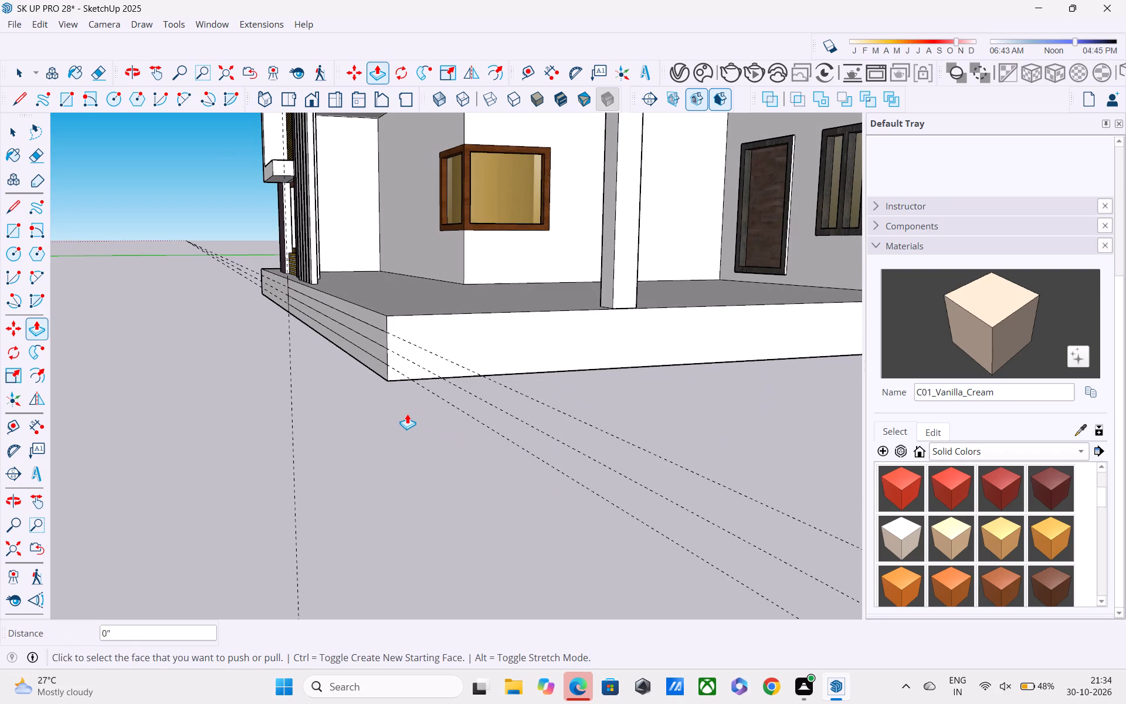
middle_click_drag(470, 405, 400, 395)
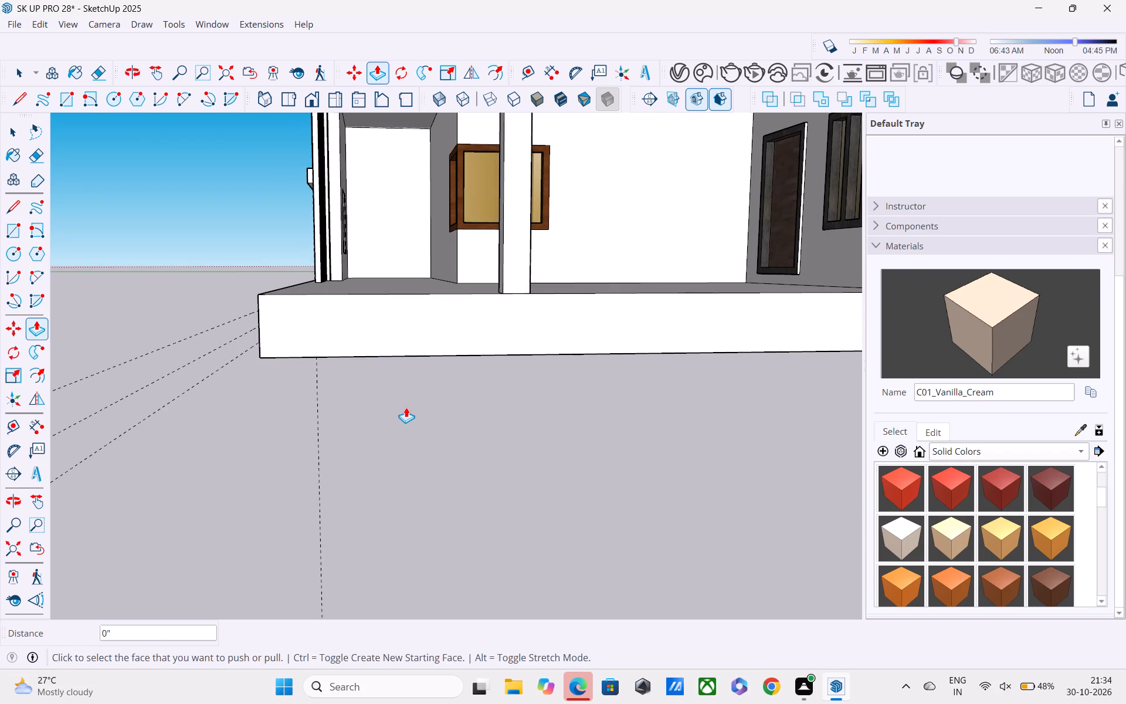
key("l")
scroll(287, 324, "up", 1)
middle_click_drag(302, 339, 307, 344)
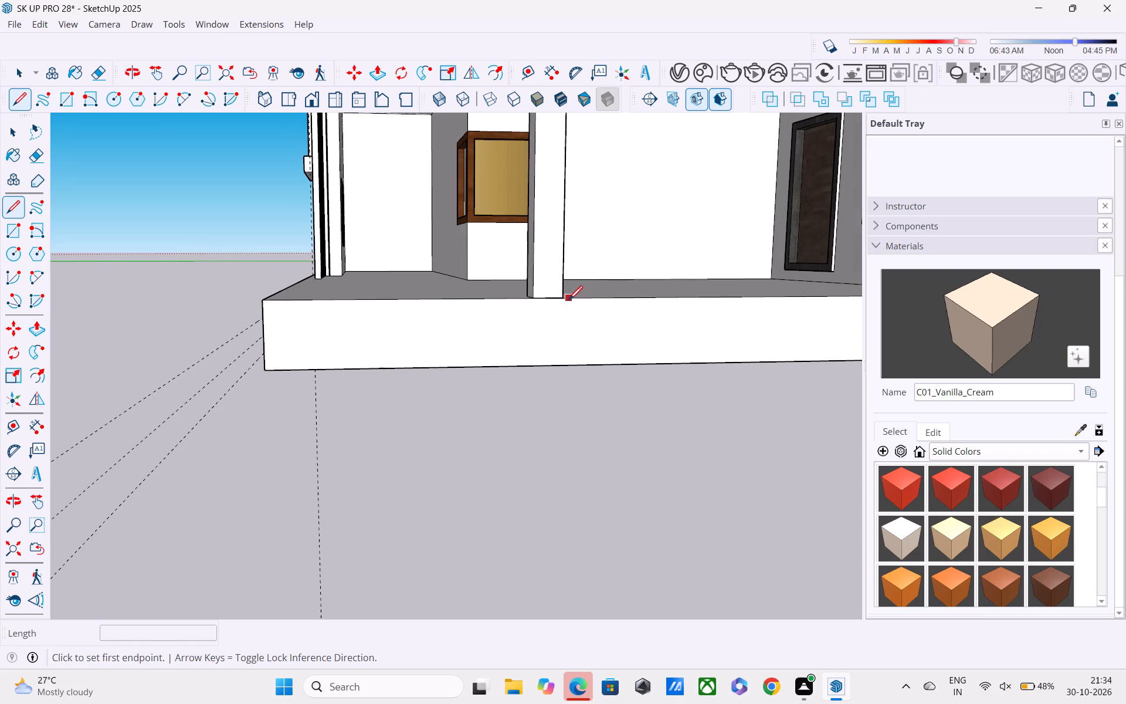
left_click(603, 302)
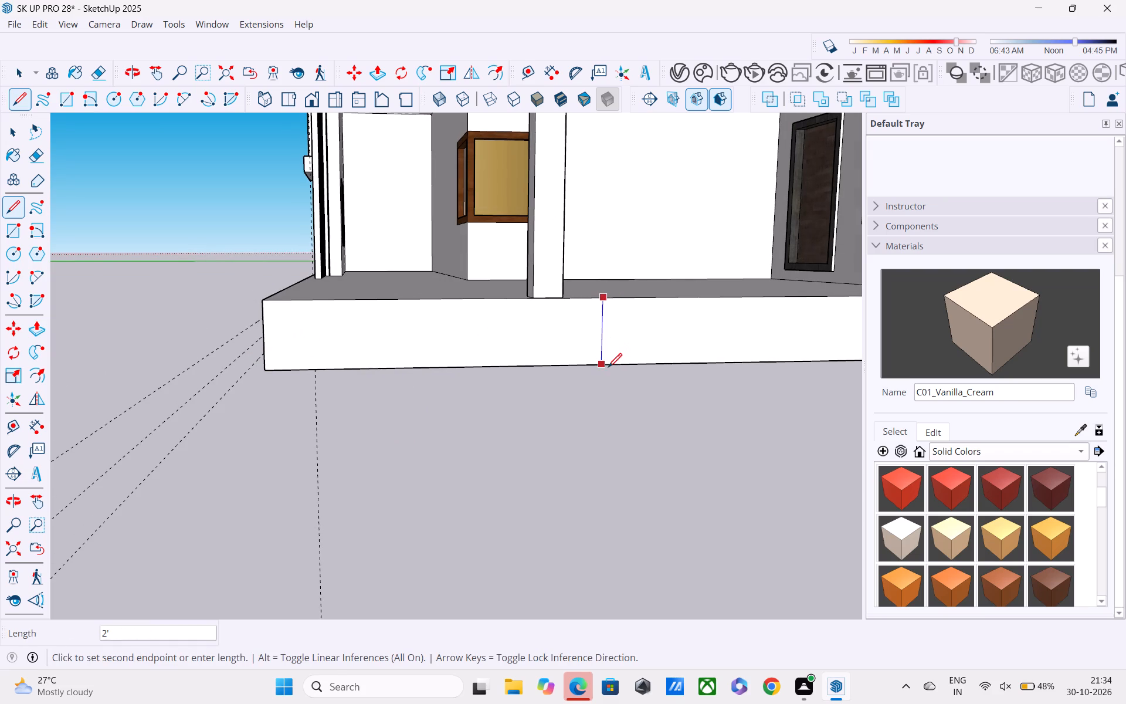
left_click(608, 367)
Draw a horizontal line about 9' 10 3/4" long on the side face, from the top guide's corner point to the vertical line.
key("l")
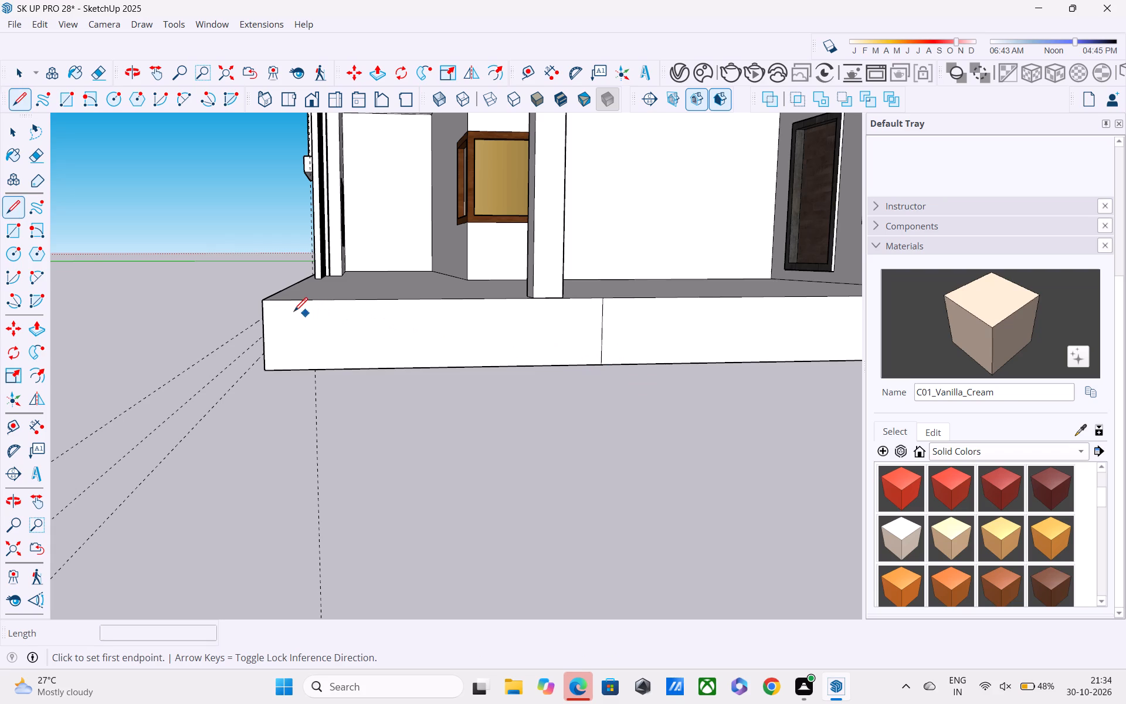
left_click(262, 322)
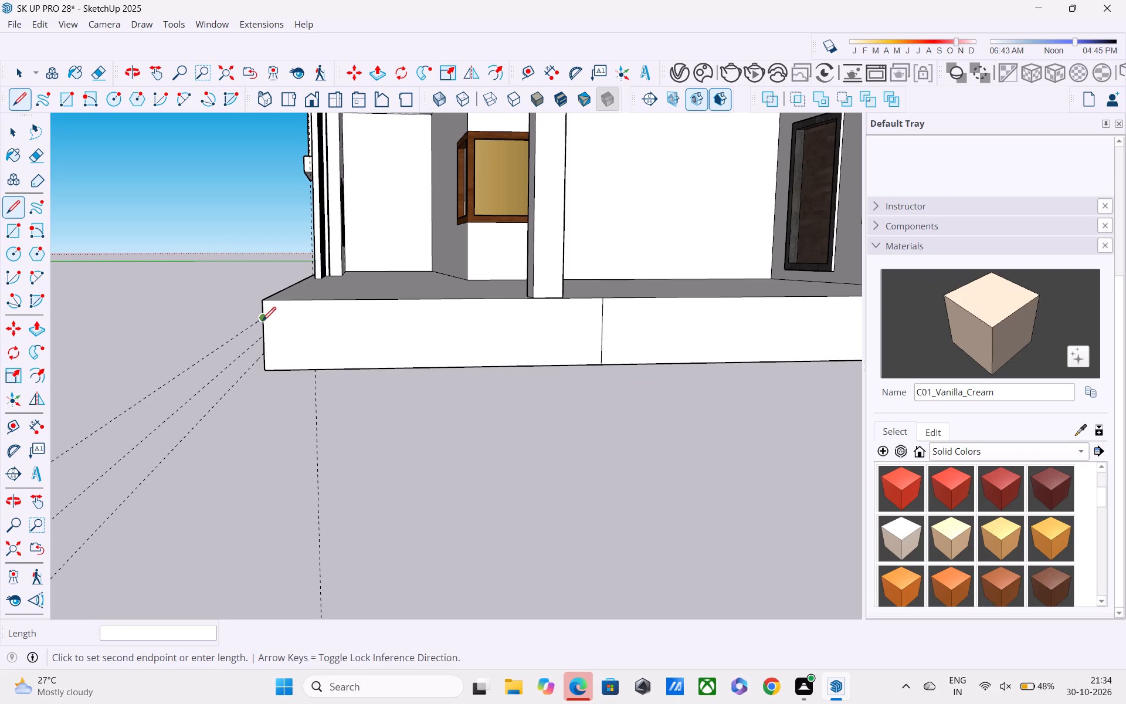
left_click(602, 319)
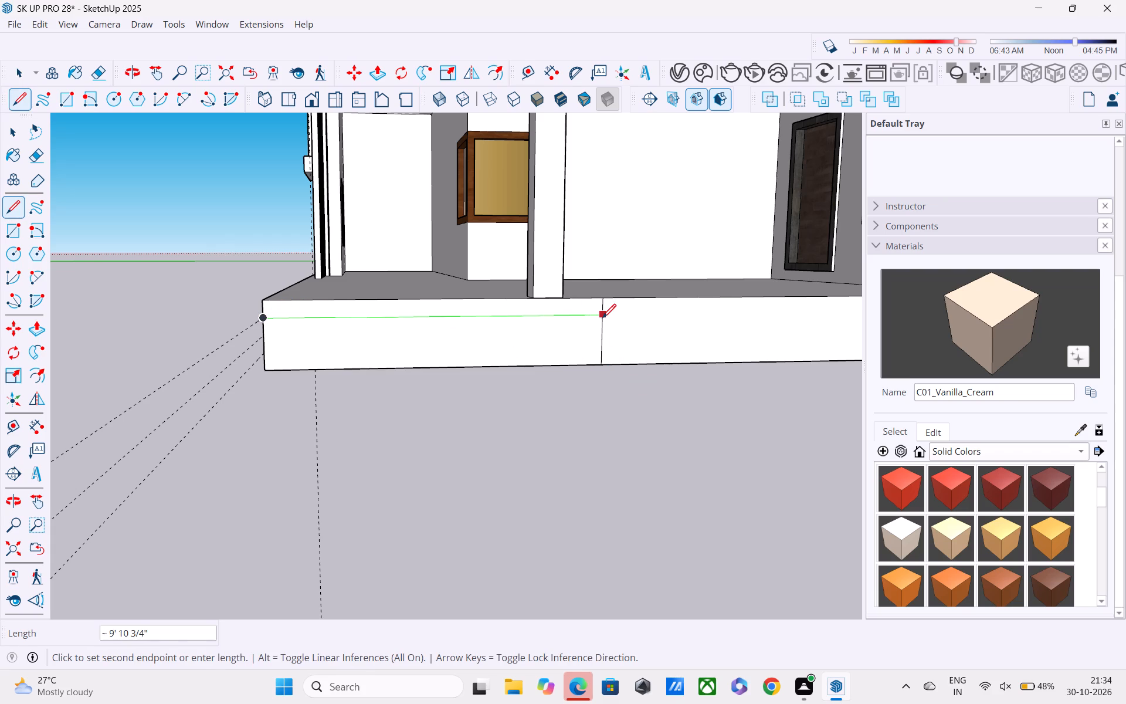
left_click(259, 340)
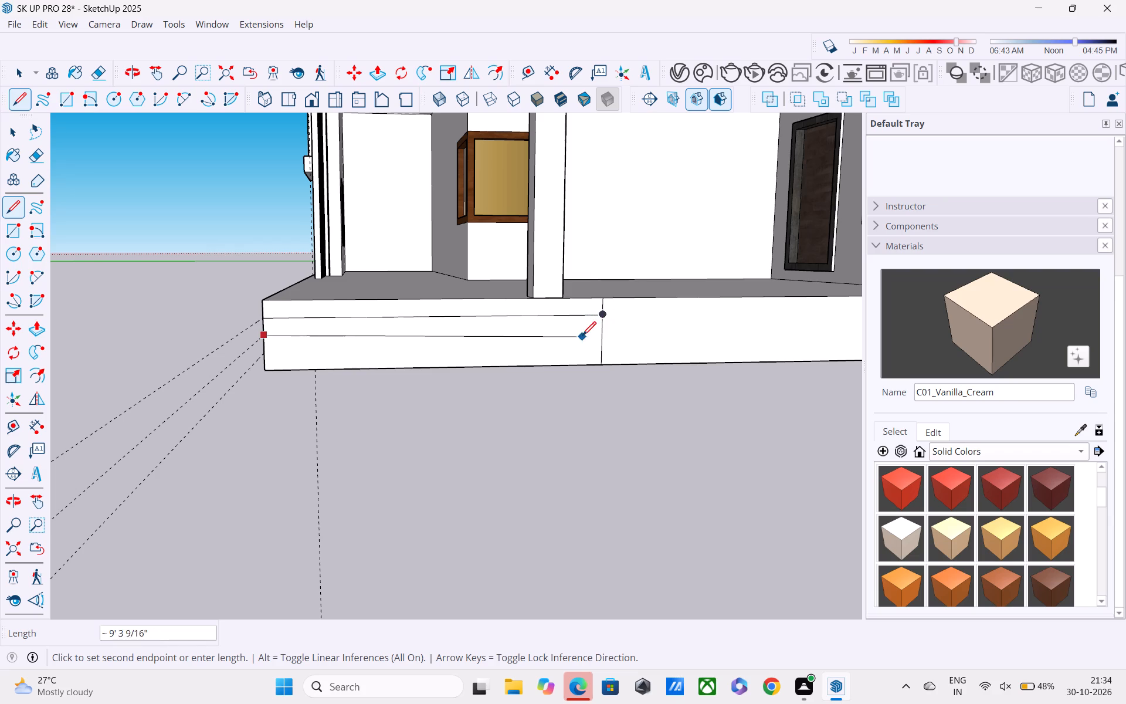
key("Escape")
Copy the side face's horizontal line down to the slab's bottom edge, dividing the copied distance into three equal spacings.
key("space")
left_click(496, 317)
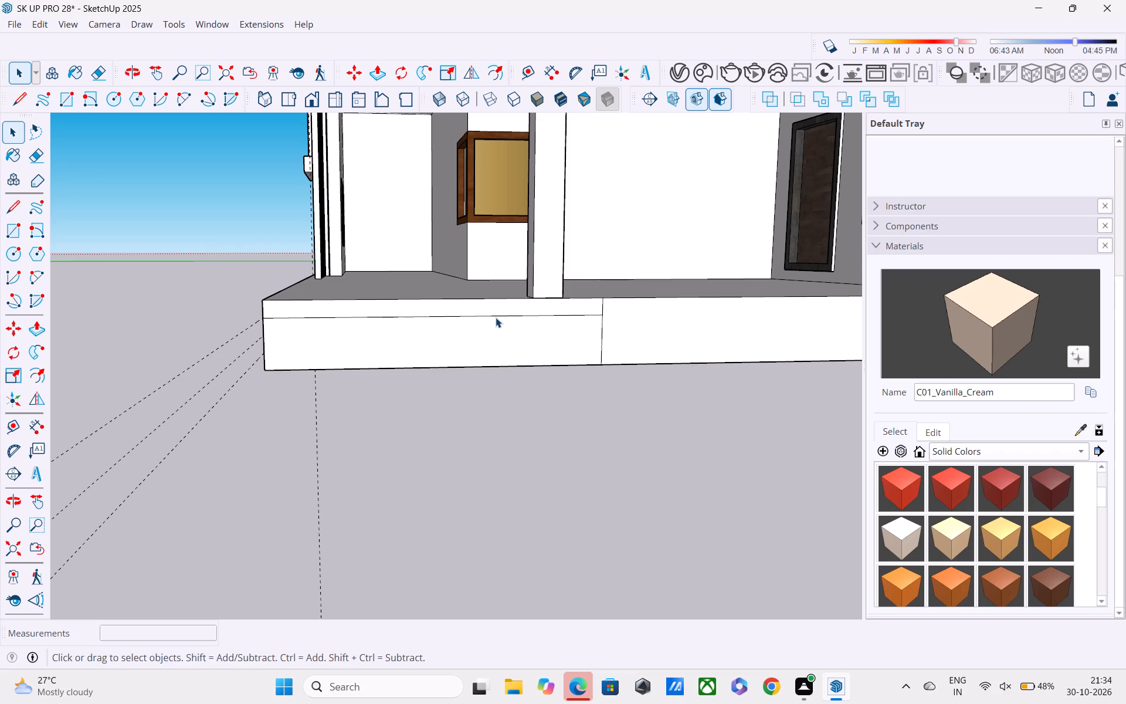
key("m")
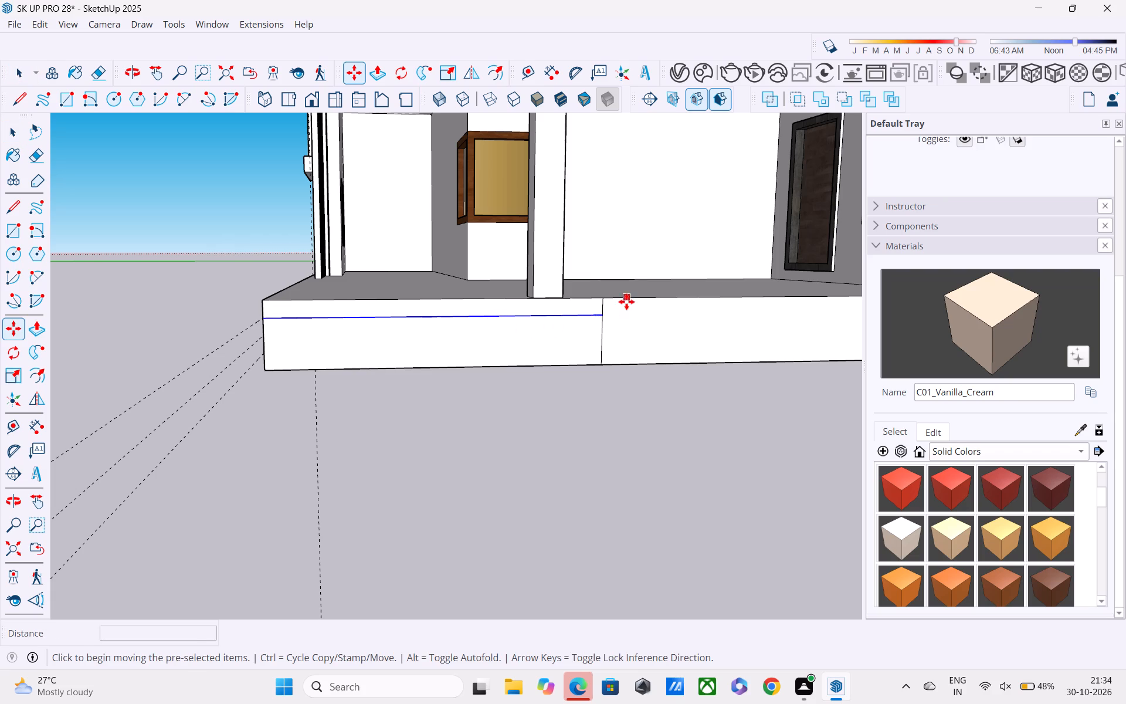
left_click(600, 317)
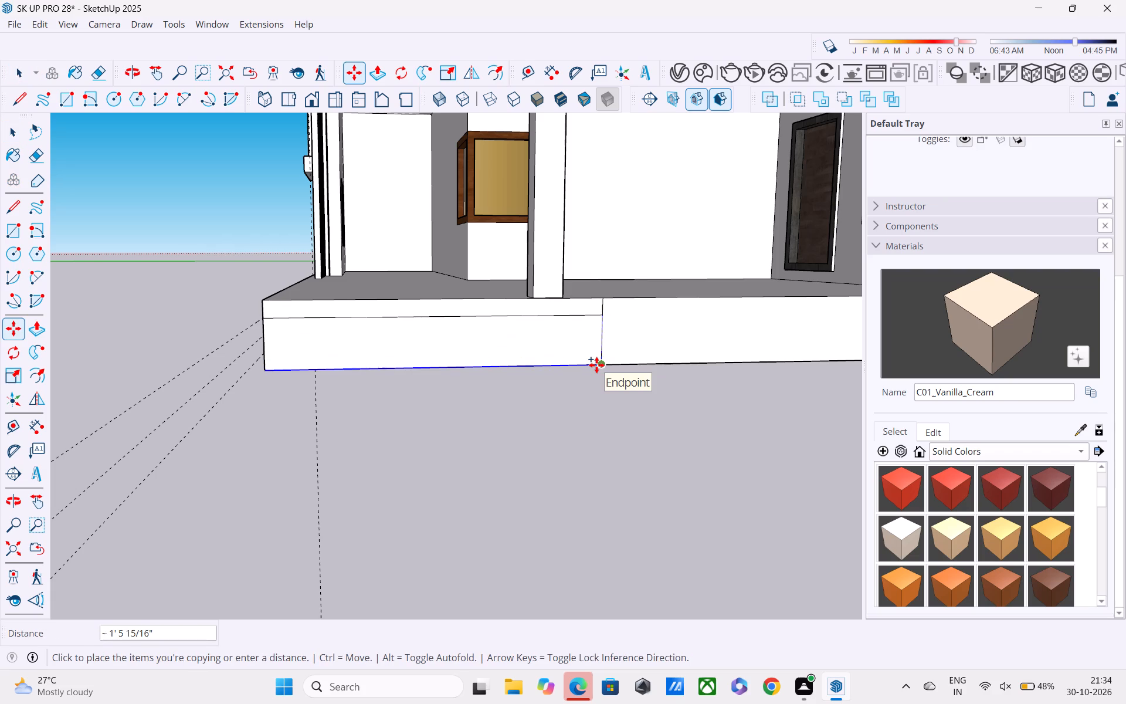
left_click(596, 365)
key("slash")
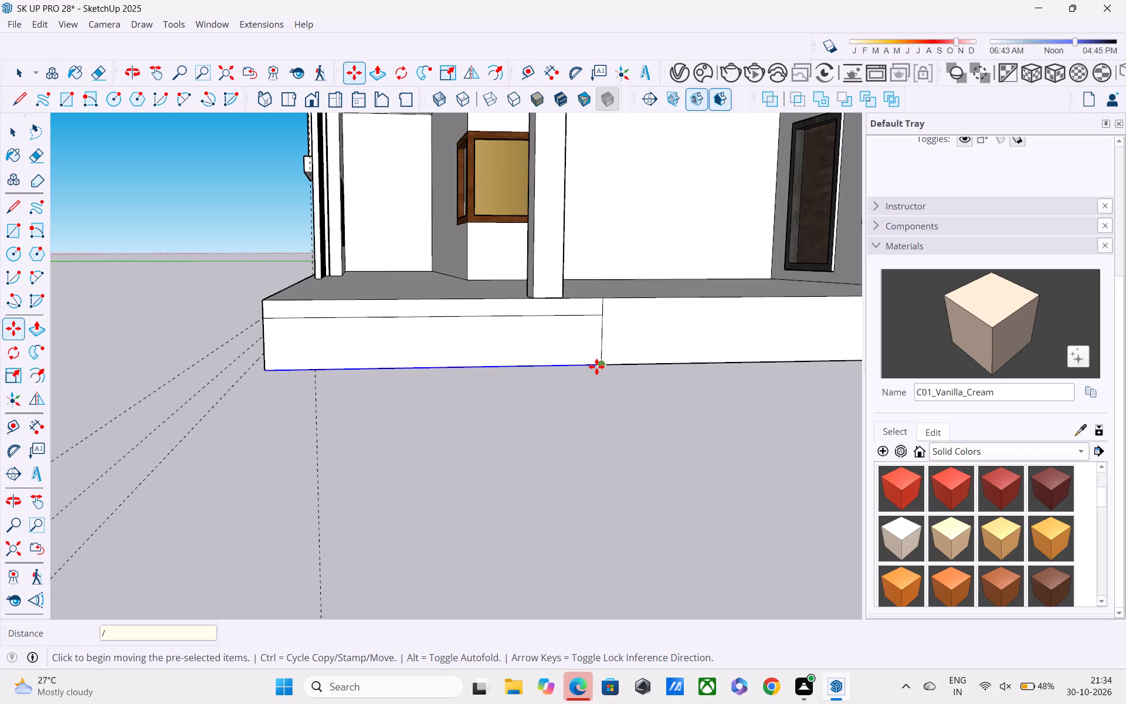
key("2")
key("Return")
key("3")
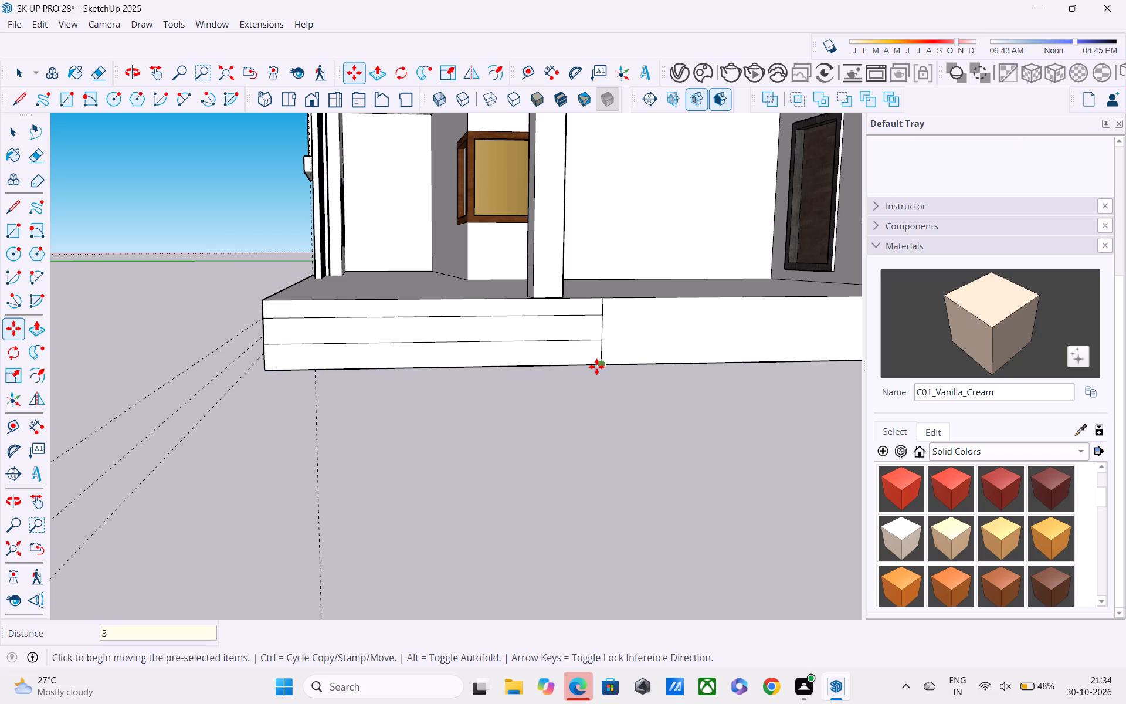
key("BackSpace")
type("/3")
key("Return")
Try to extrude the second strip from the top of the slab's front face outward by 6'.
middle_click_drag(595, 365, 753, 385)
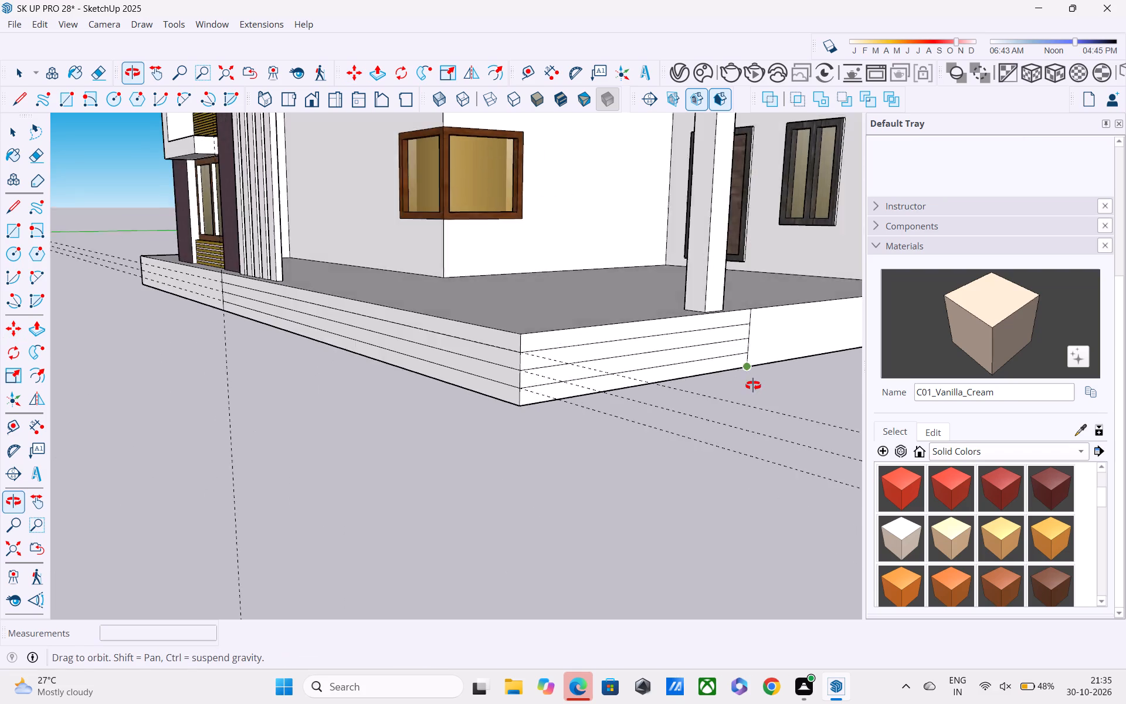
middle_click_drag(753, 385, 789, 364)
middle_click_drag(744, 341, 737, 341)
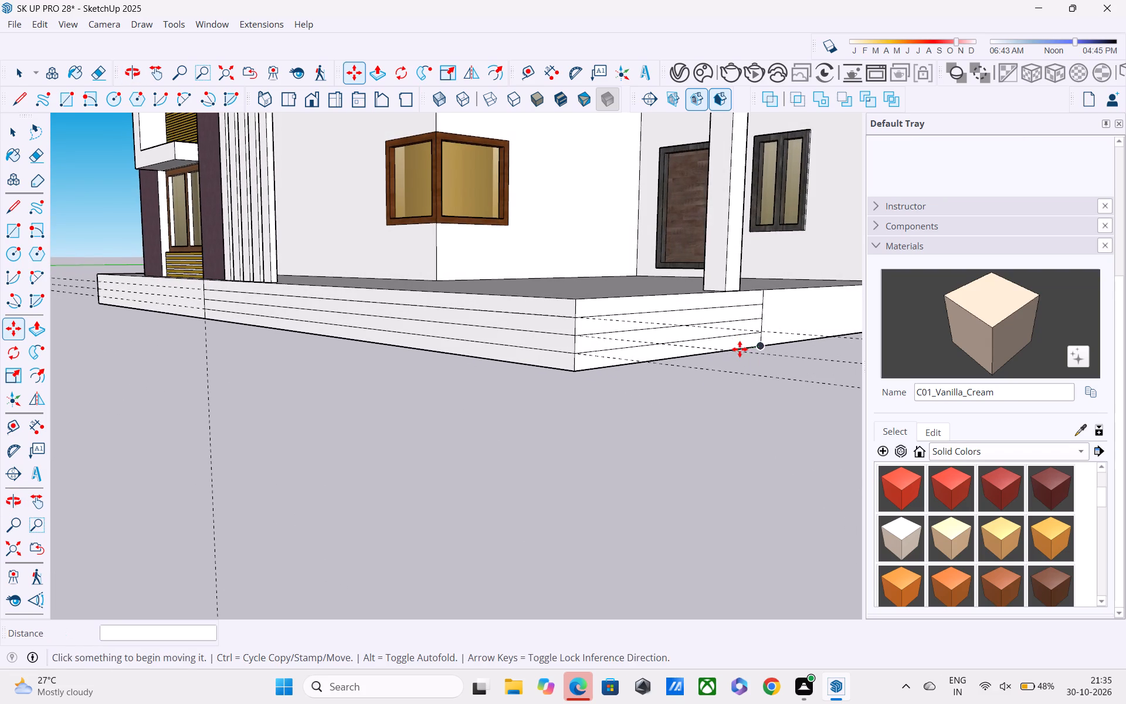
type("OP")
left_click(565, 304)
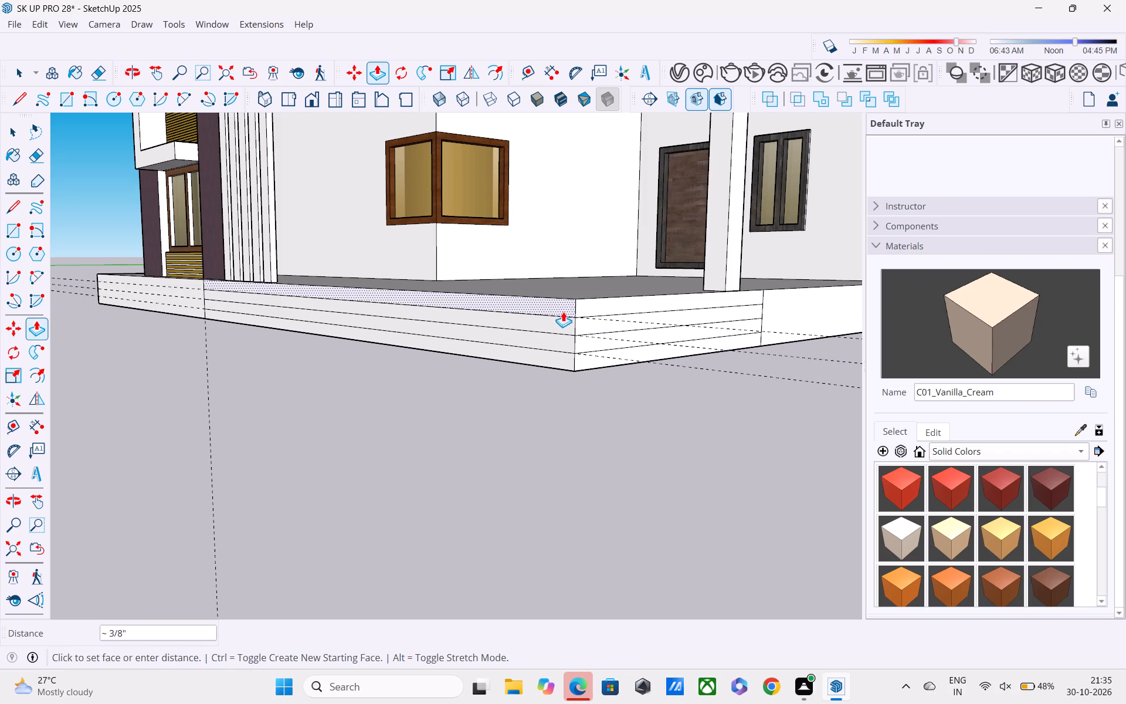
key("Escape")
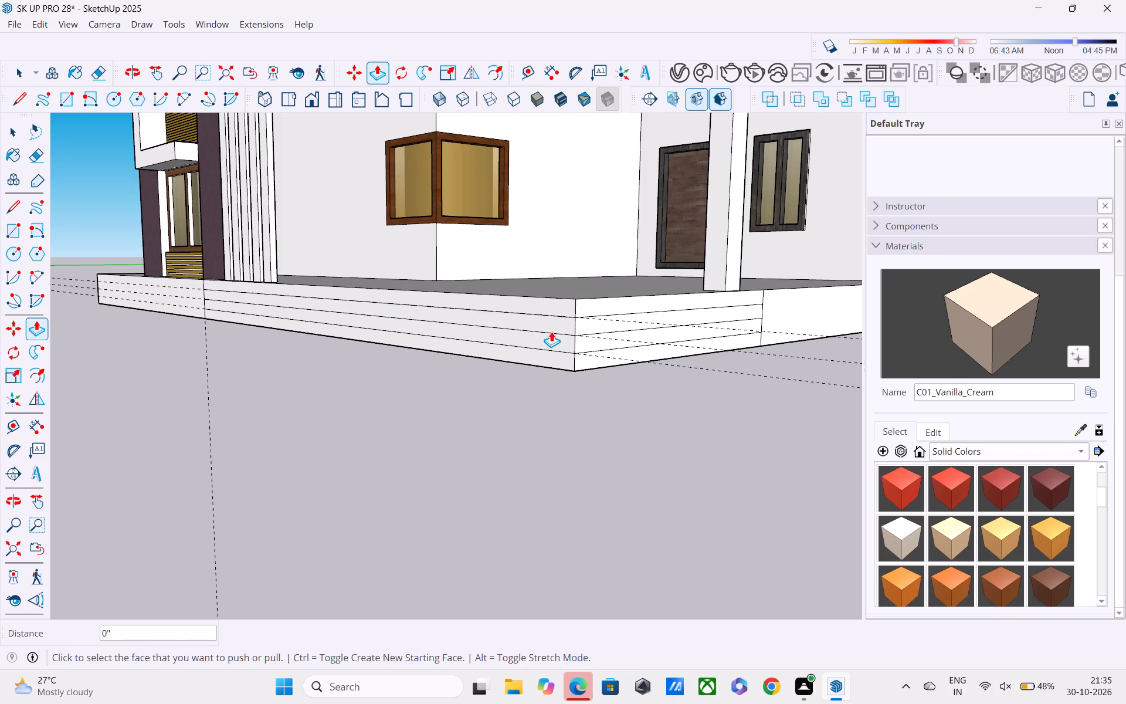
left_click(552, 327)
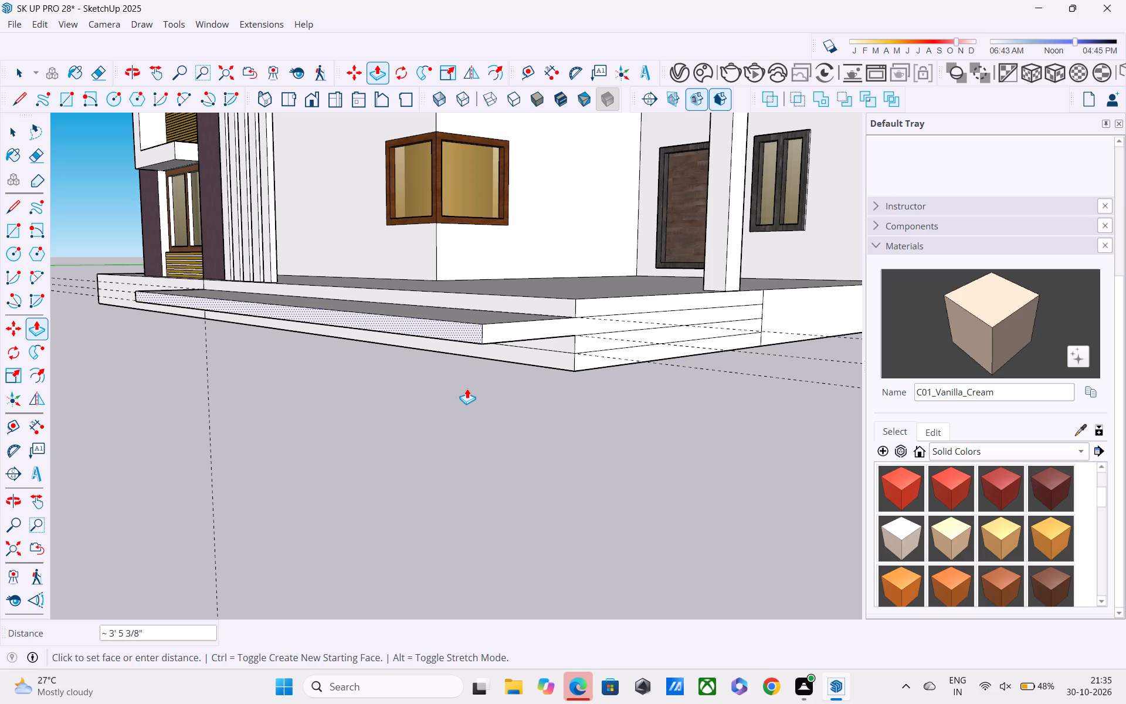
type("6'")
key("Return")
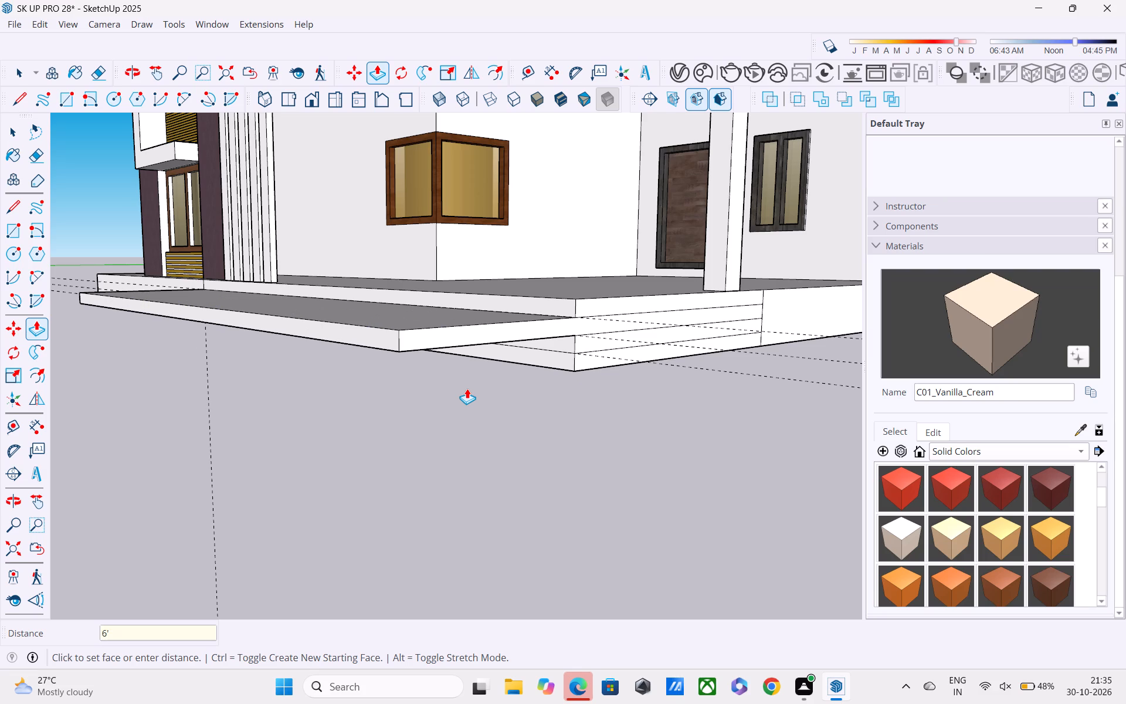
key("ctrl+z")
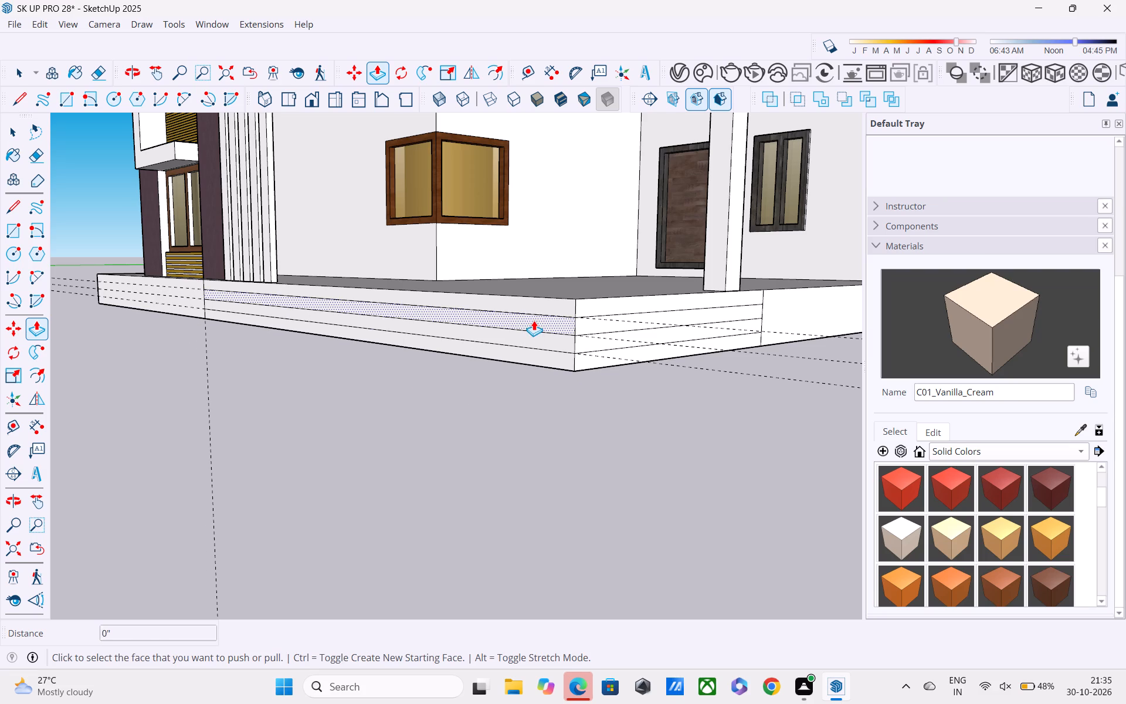
Extrude the front face's strips outward in 6" increments: second strip 6", third strip 12", bottom strip 18".
left_click(534, 320)
type("6\"")
key("Return")
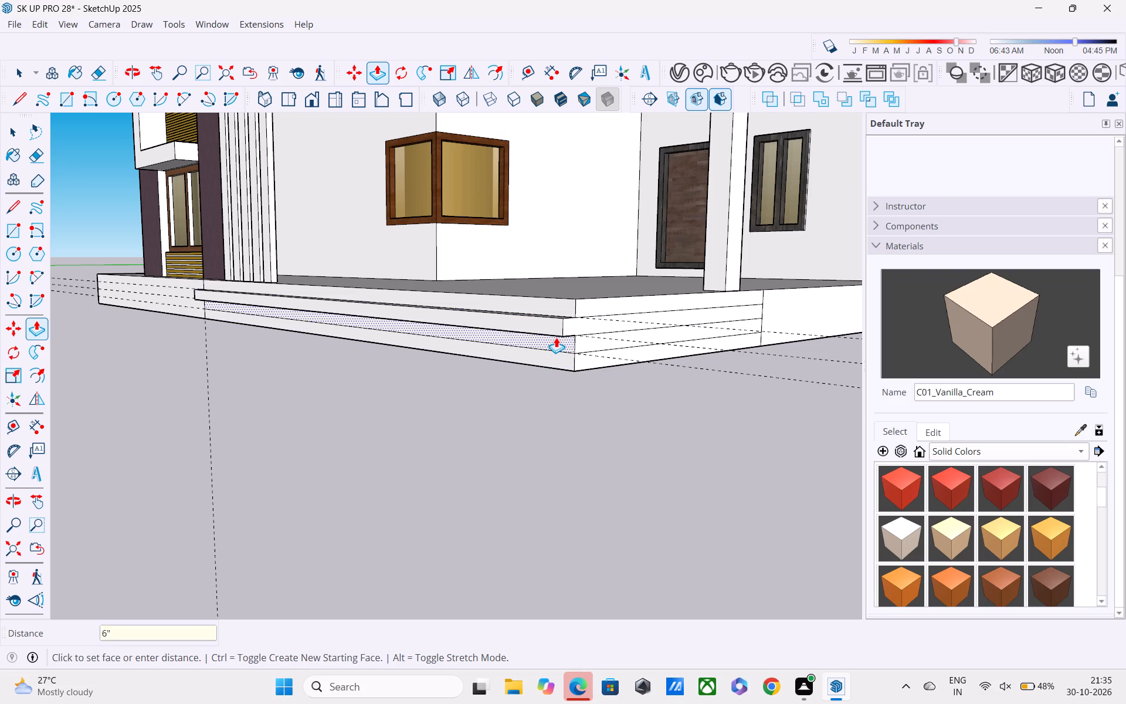
double_click(556, 337)
double_click(556, 338)
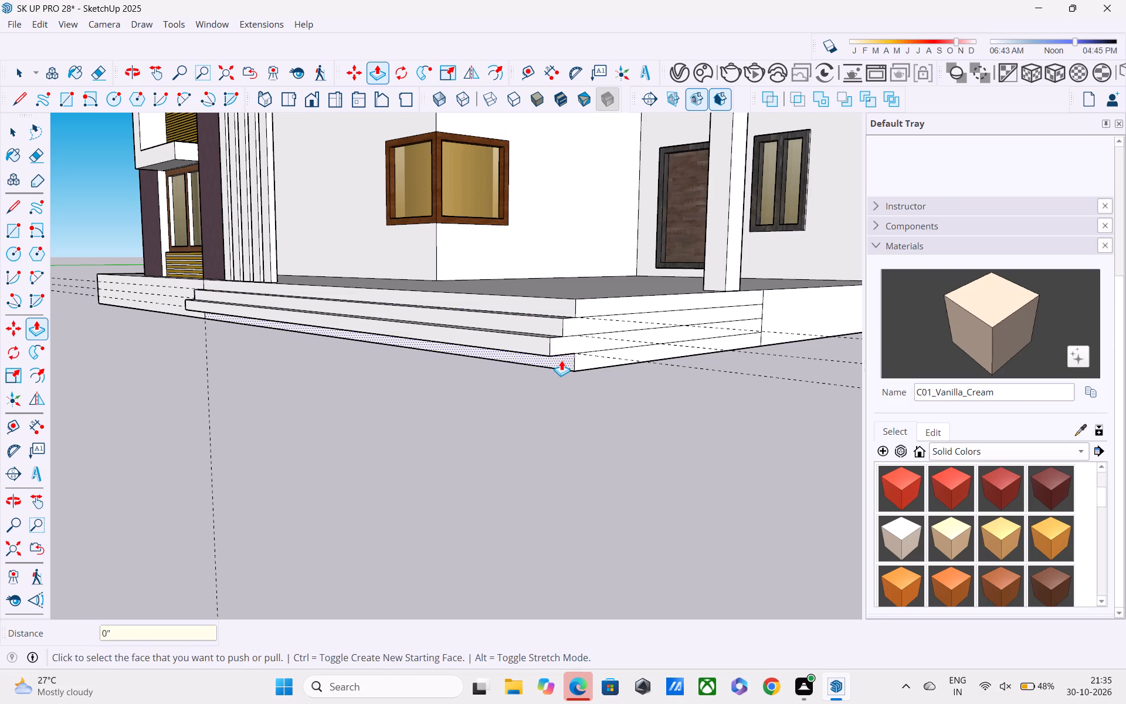
double_click(561, 360)
double_click(561, 359)
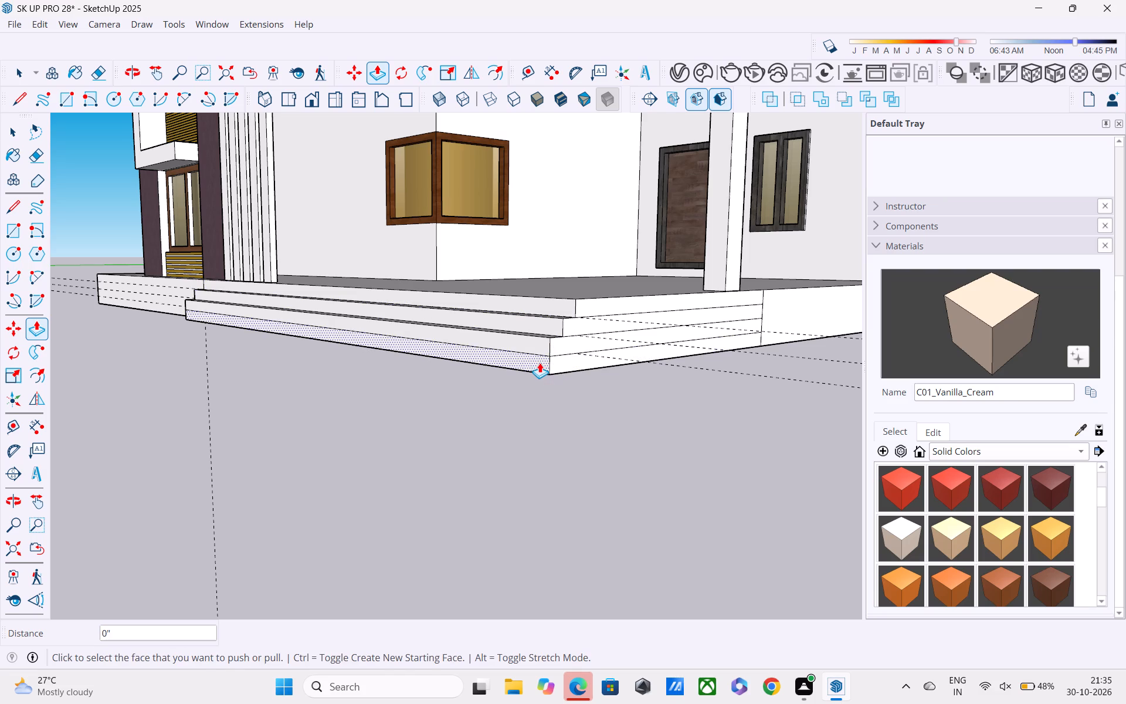
double_click(540, 363)
Extrude the lower three strips of the slab's side face outward by 6" each.
double_click(554, 359)
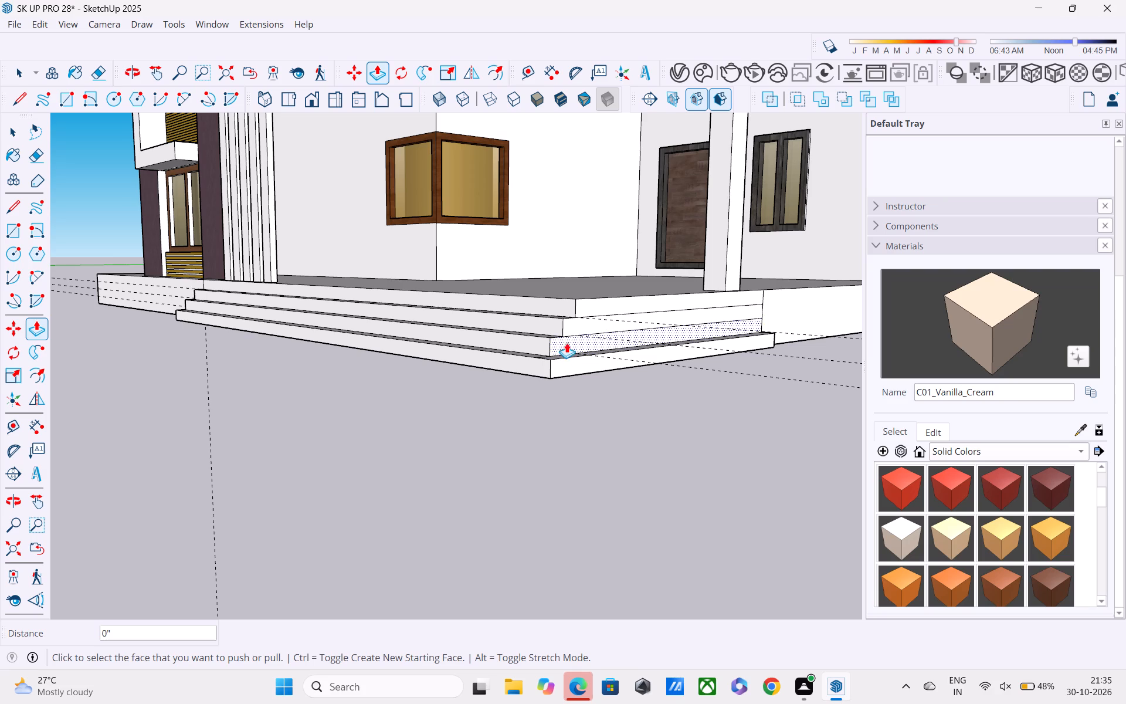
double_click(567, 341)
double_click(589, 320)
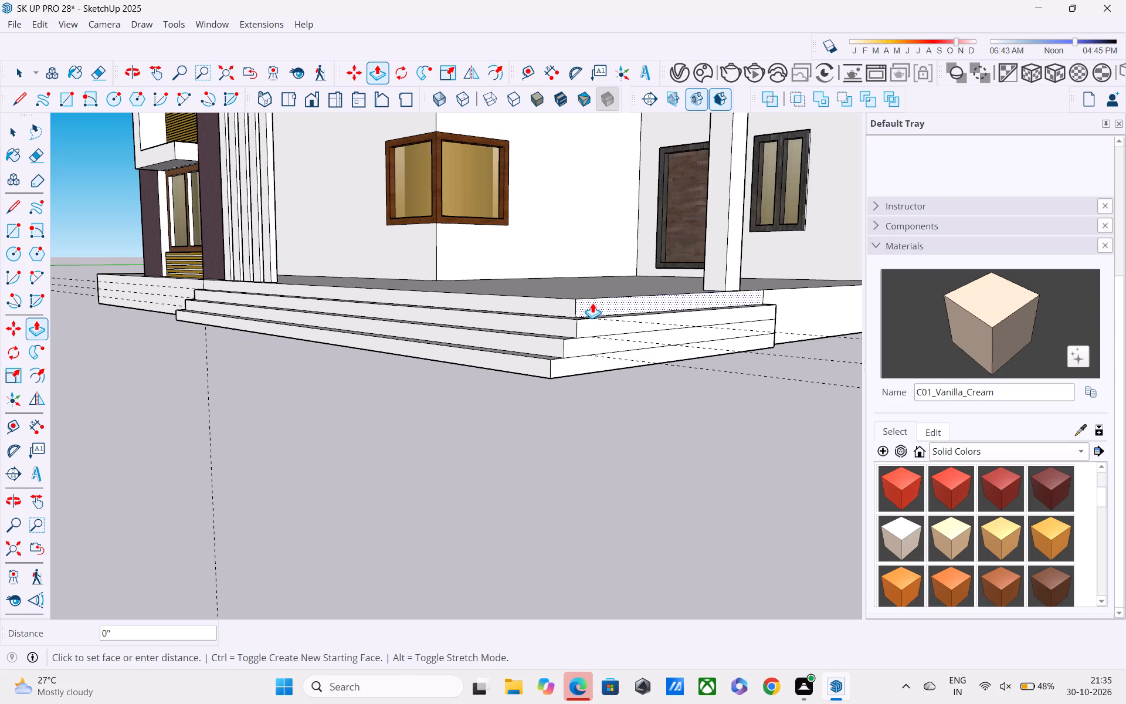
left_click(592, 303)
key("Escape")
Extrude the bottom and third strips of the front steps outward by a further 6" each.
middle_click_drag(606, 308, 684, 394)
middle_click_drag(675, 469, 600, 415)
scroll(590, 419, "up", 3)
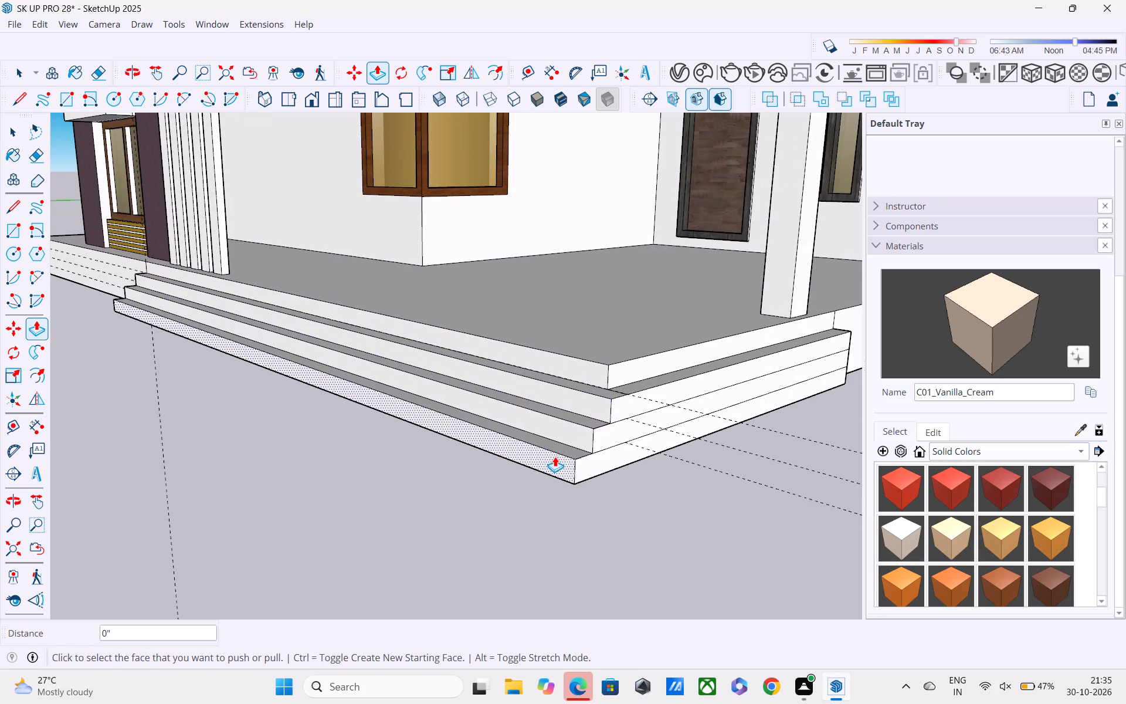
double_click(554, 458)
double_click(553, 428)
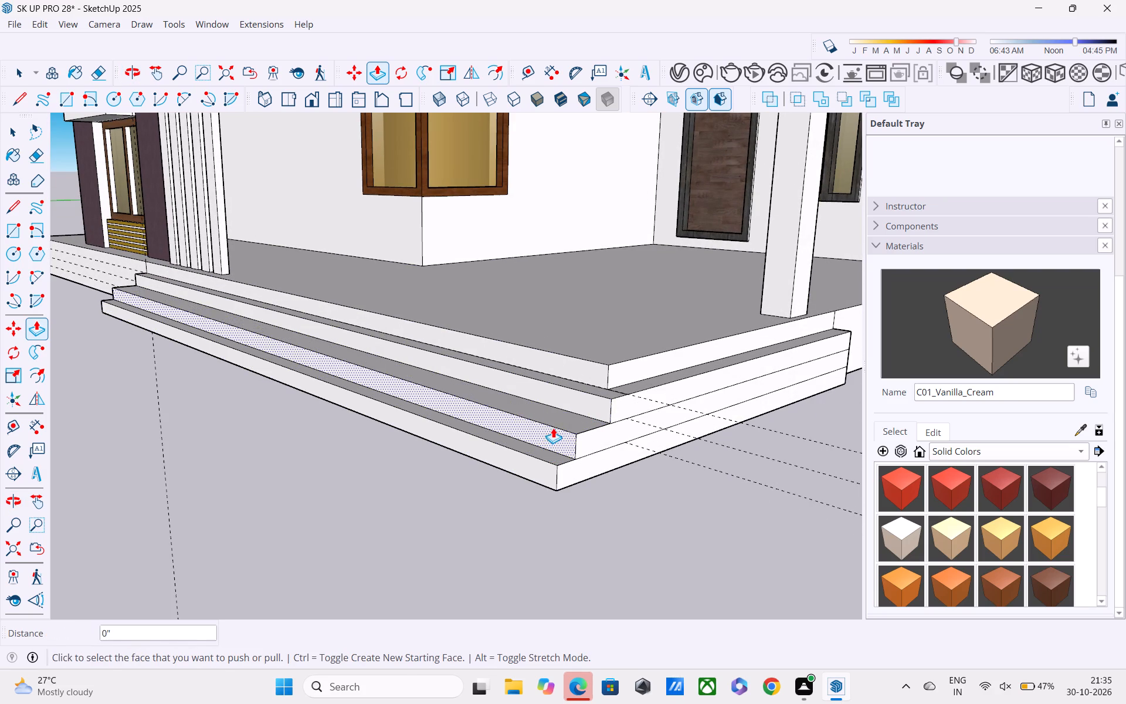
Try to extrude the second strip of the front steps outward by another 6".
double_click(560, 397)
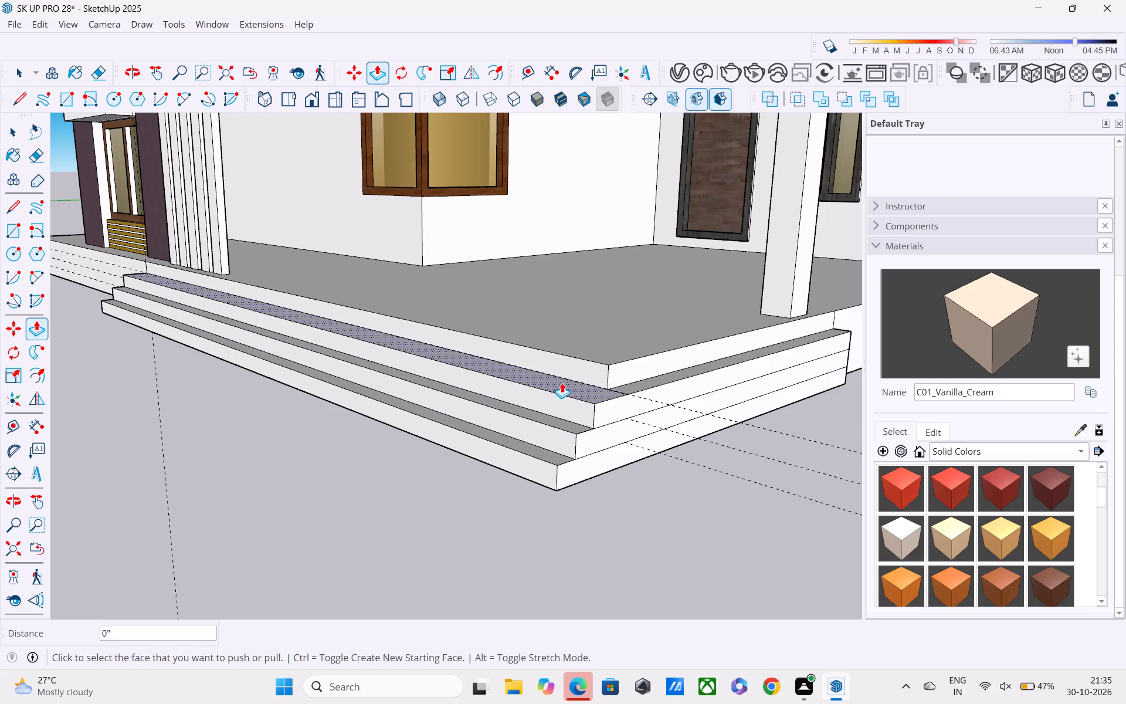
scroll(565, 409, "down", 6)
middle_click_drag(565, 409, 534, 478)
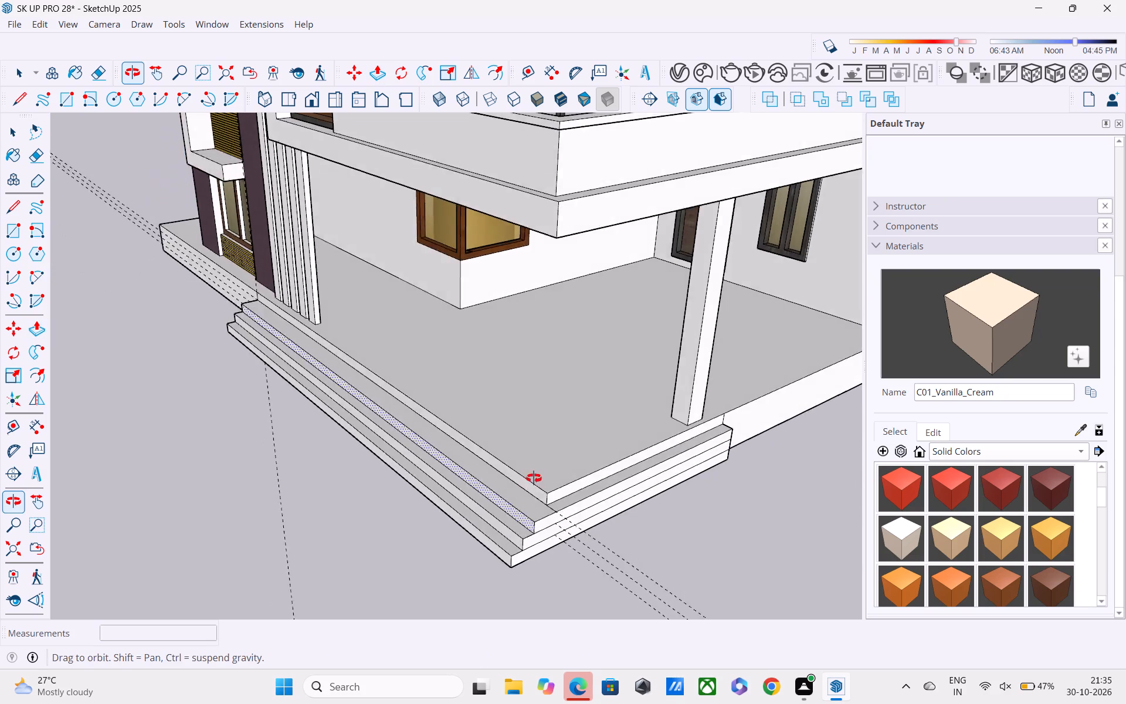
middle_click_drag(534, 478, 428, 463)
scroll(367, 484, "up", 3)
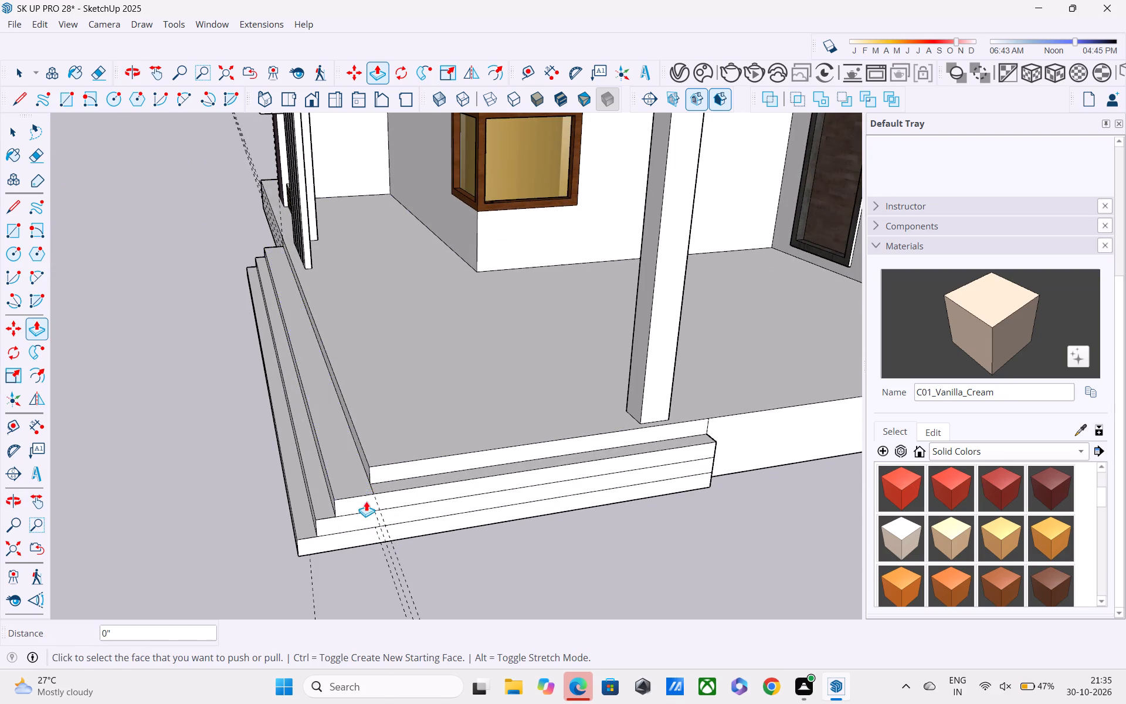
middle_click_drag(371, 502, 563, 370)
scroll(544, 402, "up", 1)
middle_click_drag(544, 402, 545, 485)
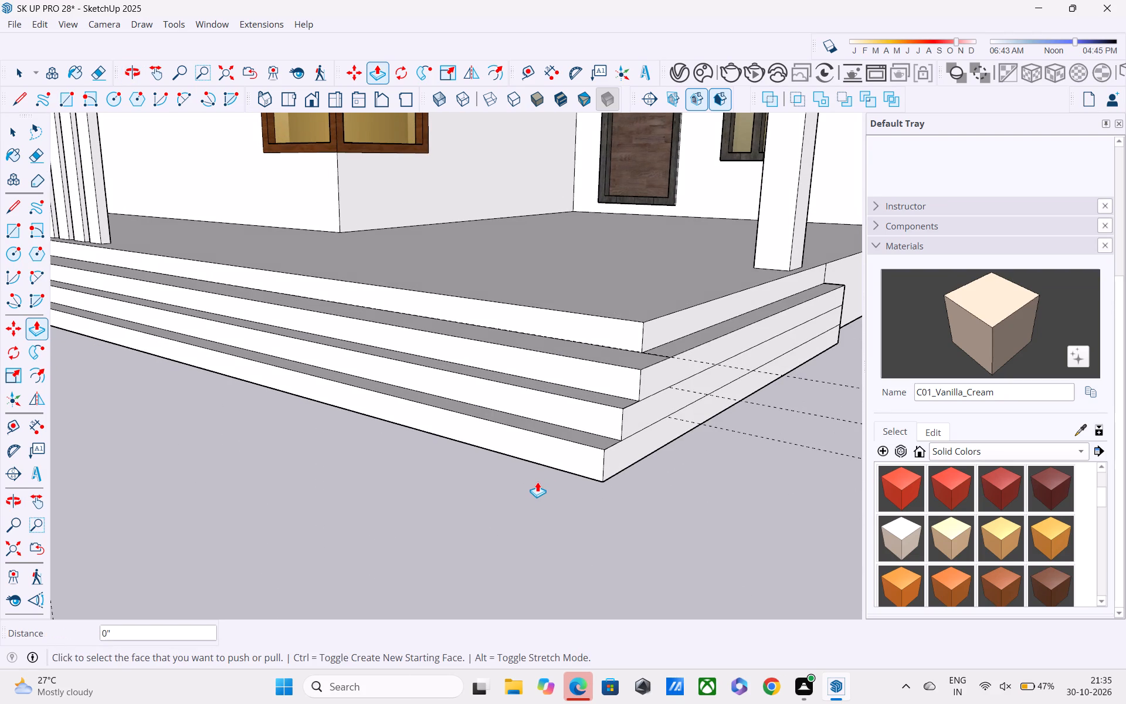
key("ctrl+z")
Extrude the side steps further outward in 6" increments: bottom strip by 12", third strip by 6".
middle_click_drag(535, 478, 451, 541)
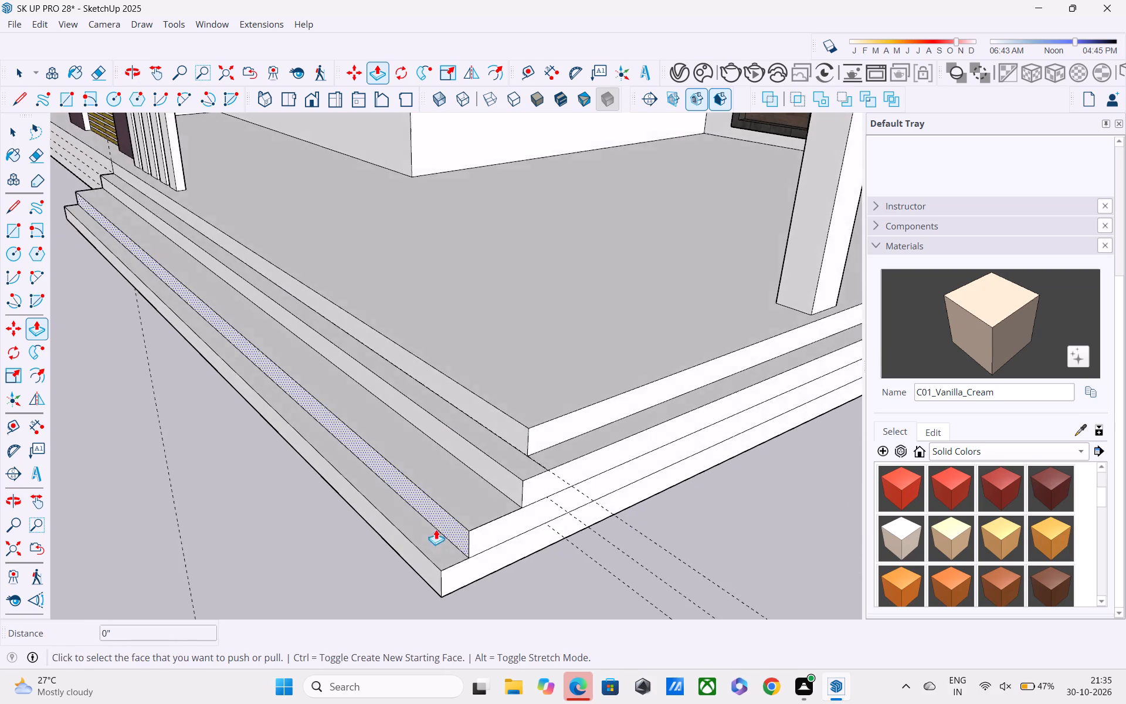
scroll(429, 512, "down", 4)
middle_click_drag(456, 519, 365, 462)
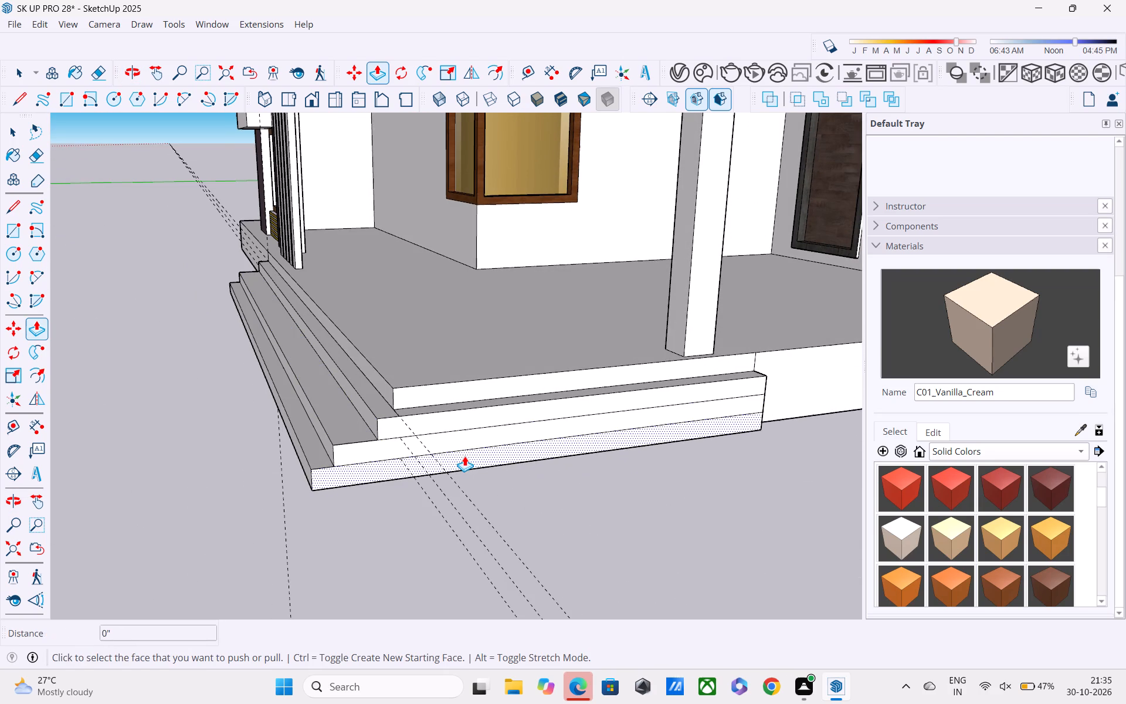
double_click(464, 456)
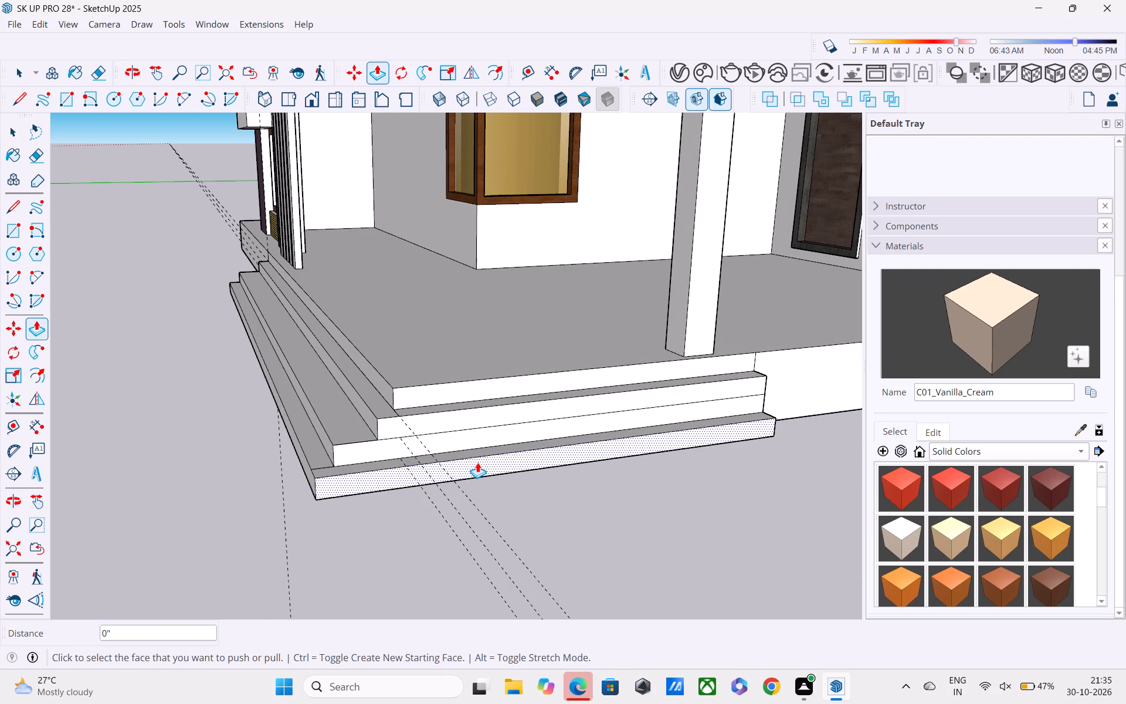
middle_click_drag(480, 464, 514, 489)
double_click(507, 458)
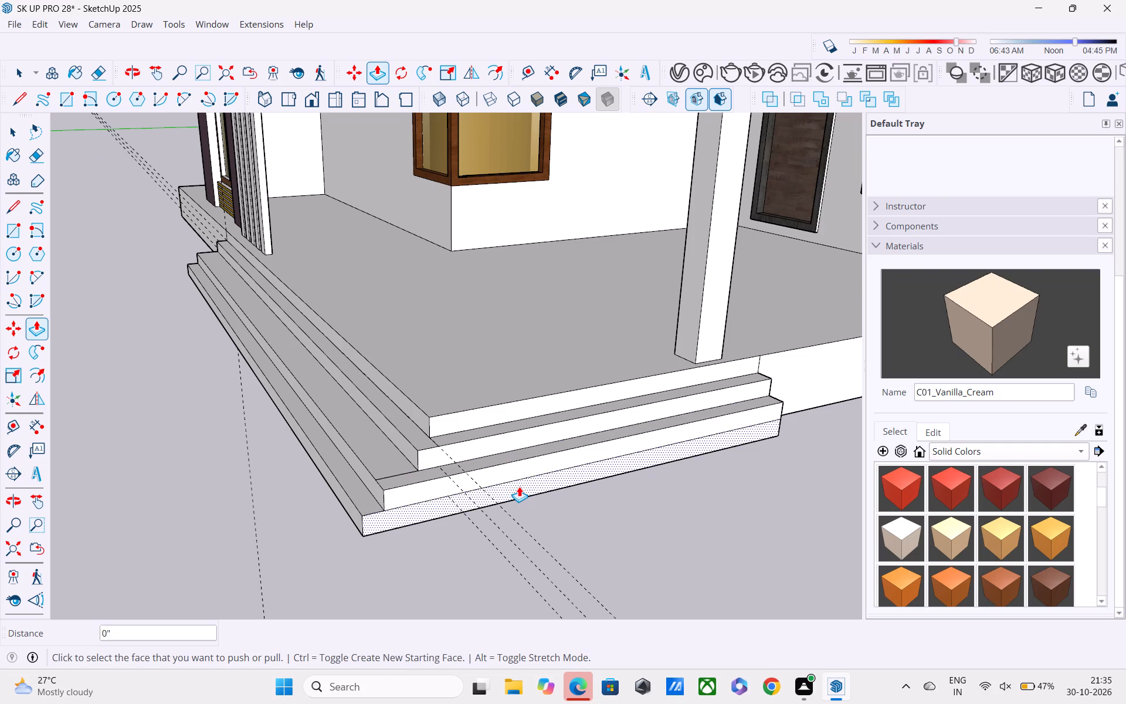
double_click(519, 486)
Delete the three horizontal guides running along the slab's front face.
middle_click_drag(524, 477, 569, 476)
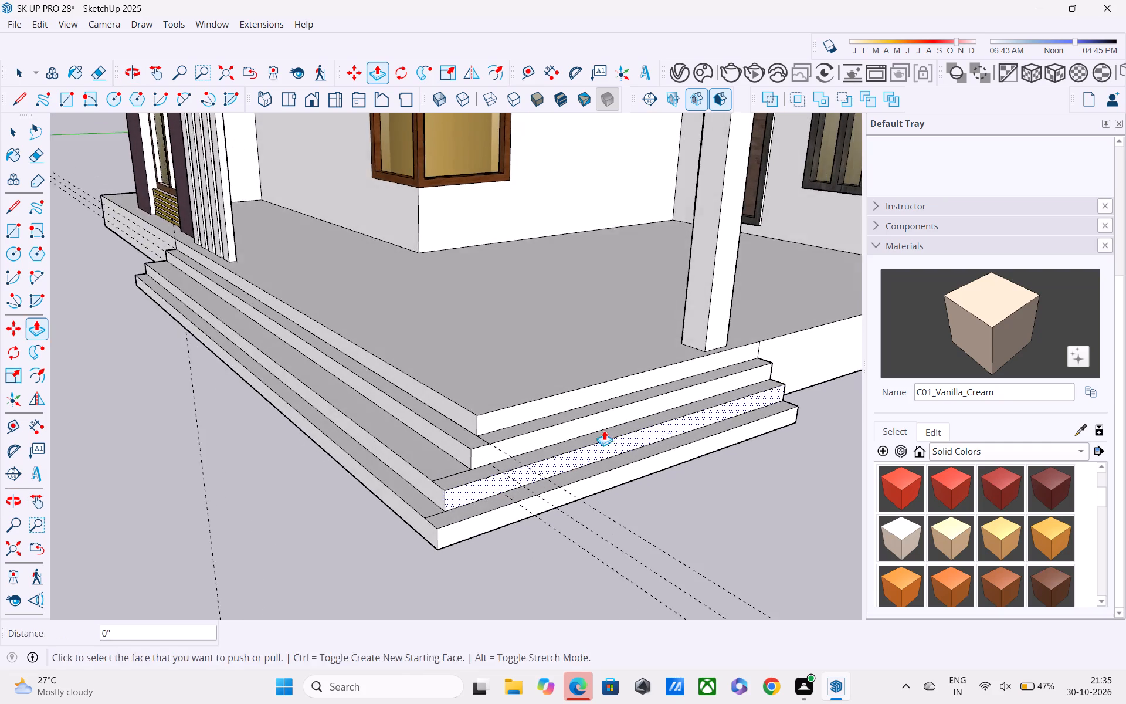
scroll(605, 428, "down", 4)
key("space")
middle_click_drag(622, 459, 664, 460)
scroll(684, 424, "down", 5)
middle_click_drag(730, 458, 740, 401)
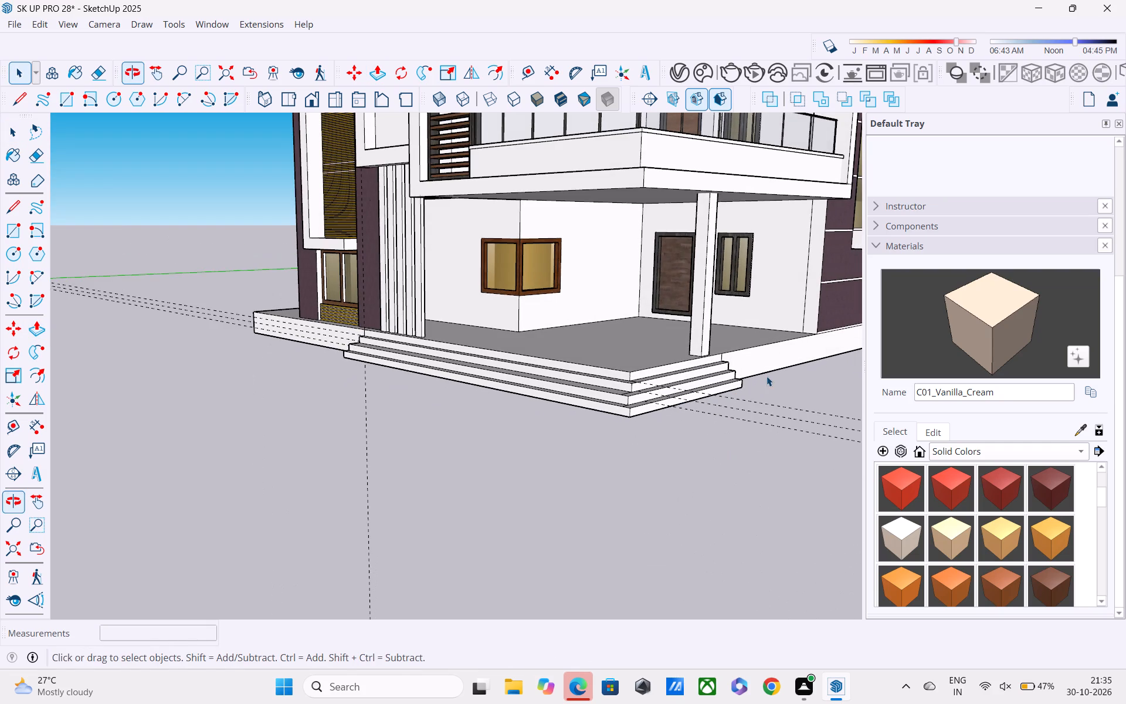
left_click_drag(782, 397, 750, 452)
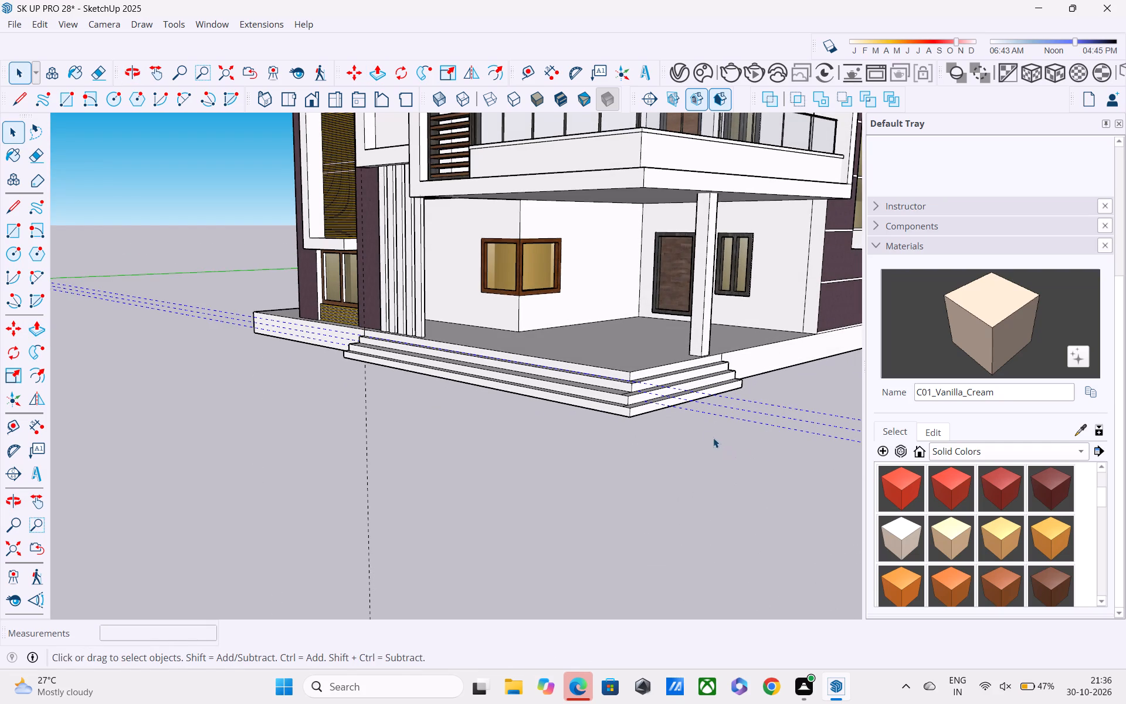
key("Delete")
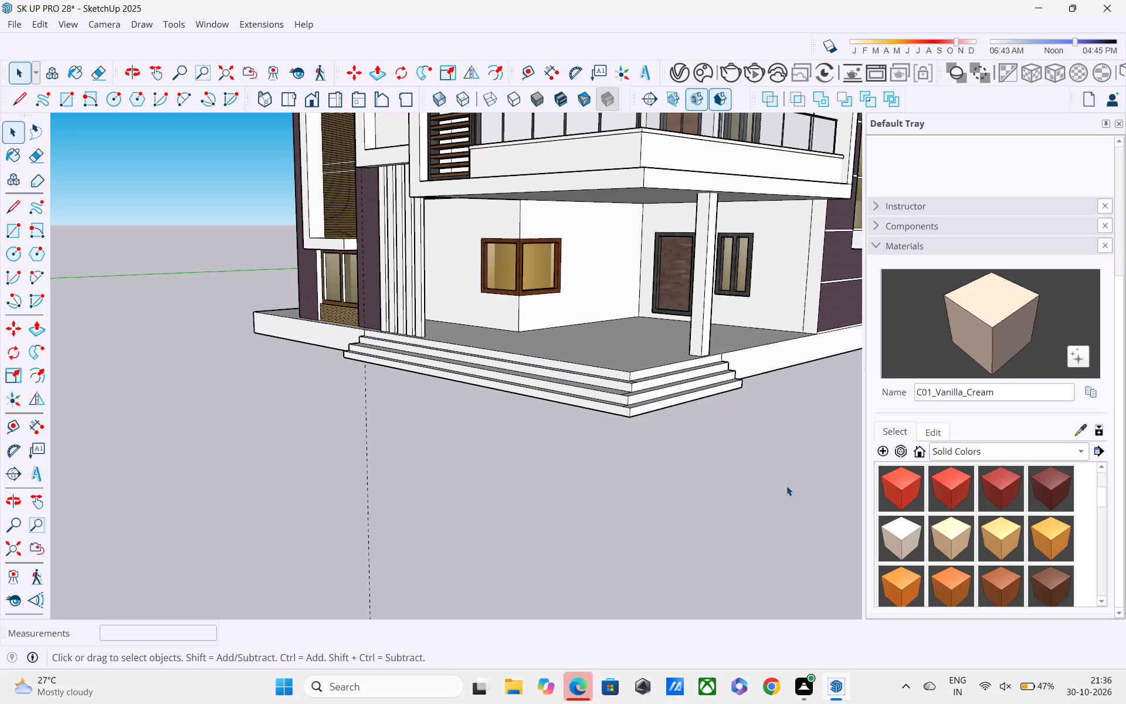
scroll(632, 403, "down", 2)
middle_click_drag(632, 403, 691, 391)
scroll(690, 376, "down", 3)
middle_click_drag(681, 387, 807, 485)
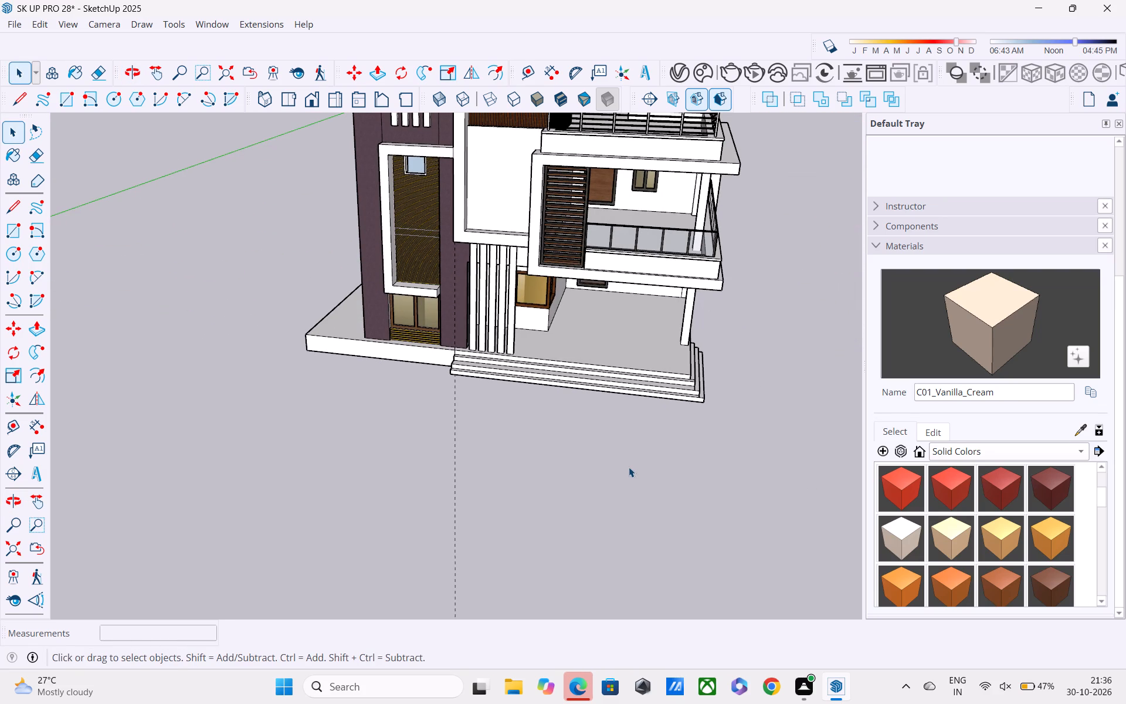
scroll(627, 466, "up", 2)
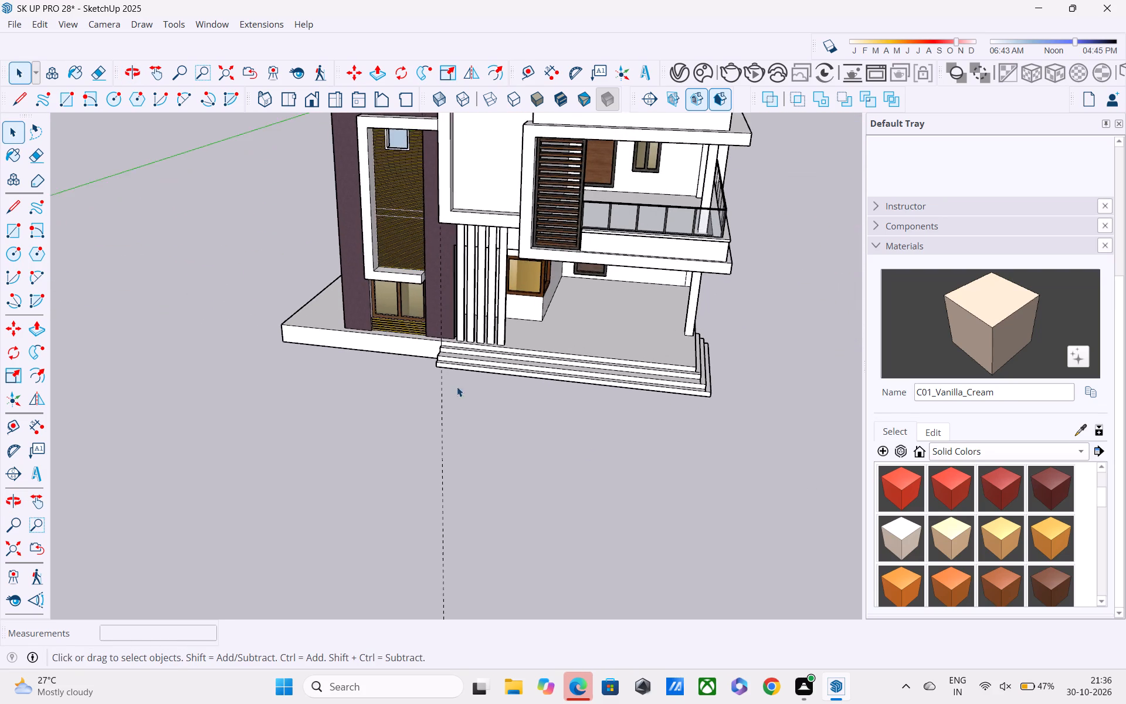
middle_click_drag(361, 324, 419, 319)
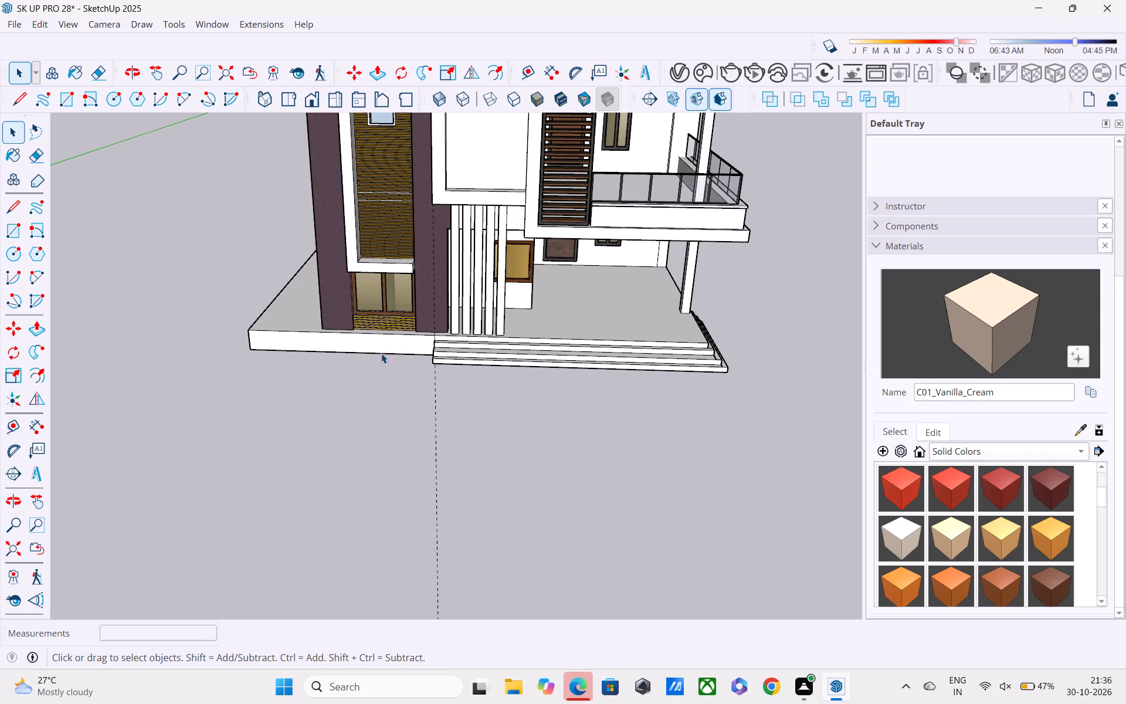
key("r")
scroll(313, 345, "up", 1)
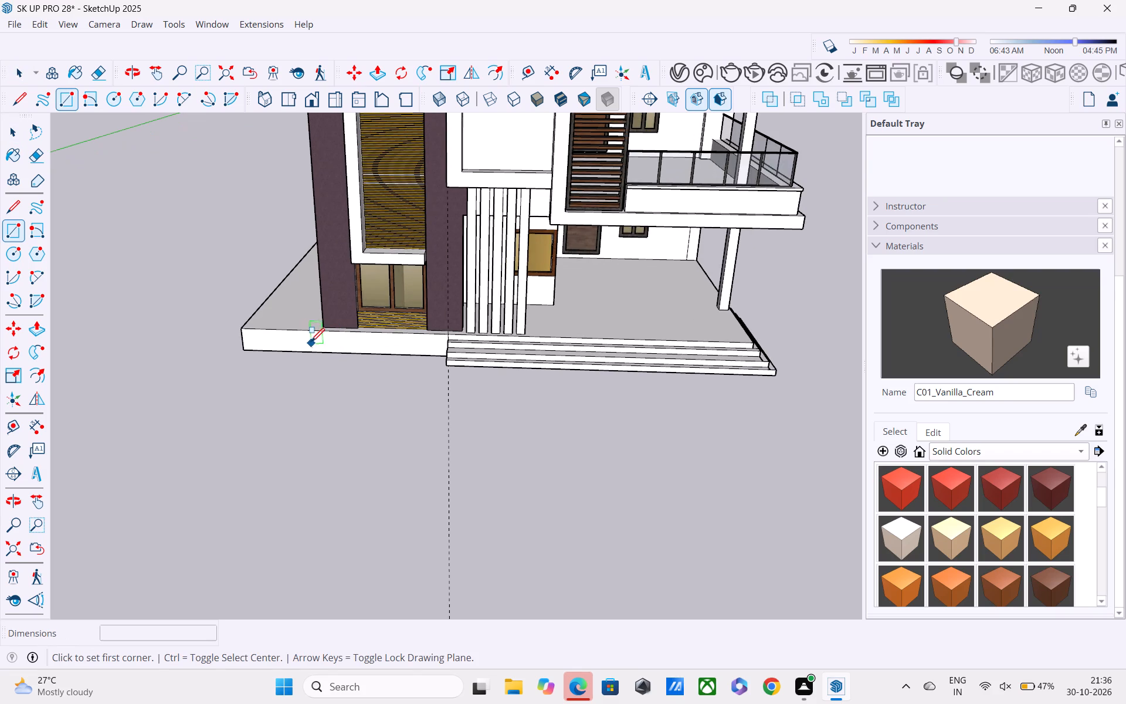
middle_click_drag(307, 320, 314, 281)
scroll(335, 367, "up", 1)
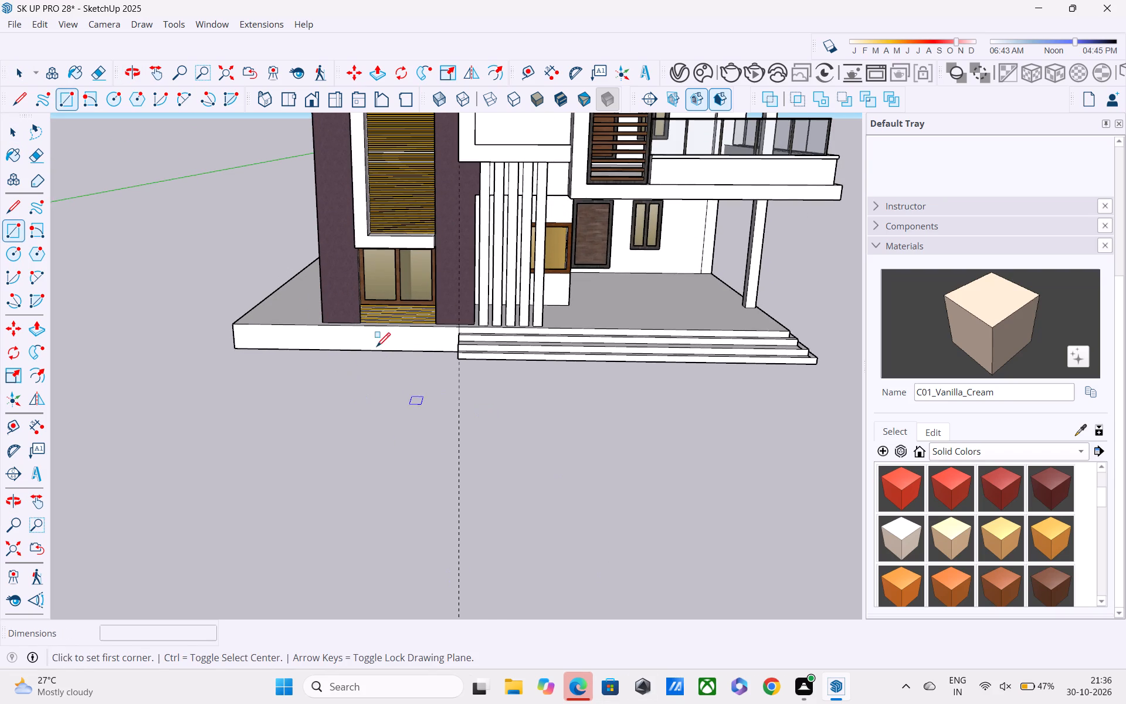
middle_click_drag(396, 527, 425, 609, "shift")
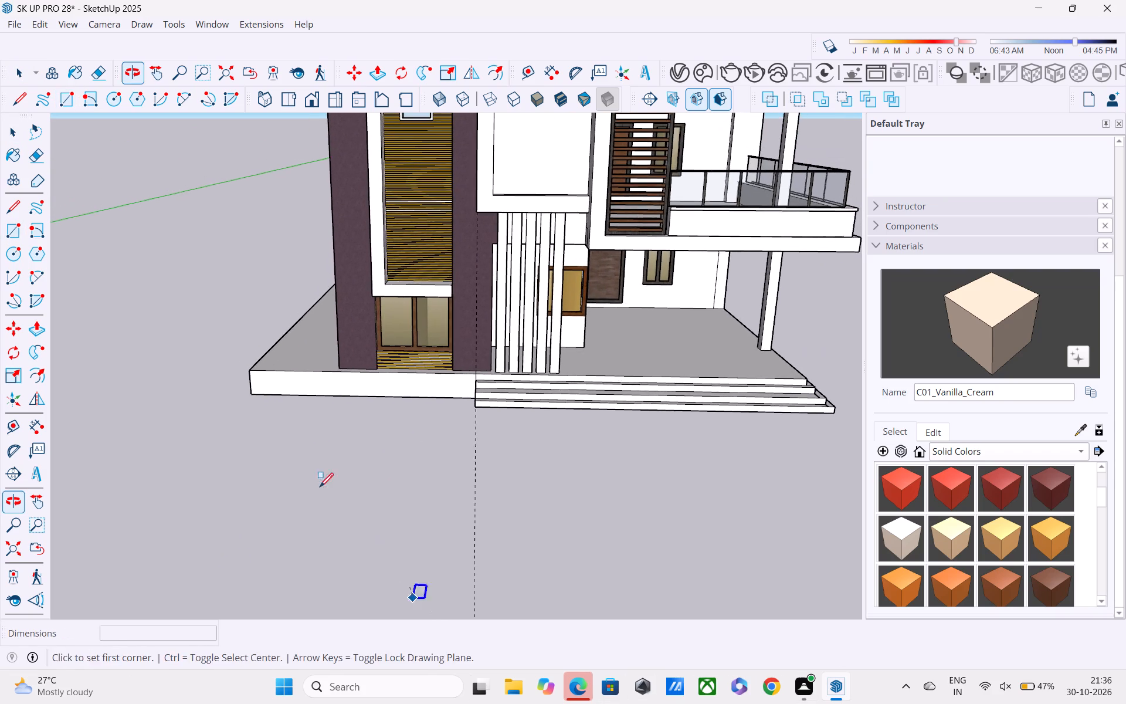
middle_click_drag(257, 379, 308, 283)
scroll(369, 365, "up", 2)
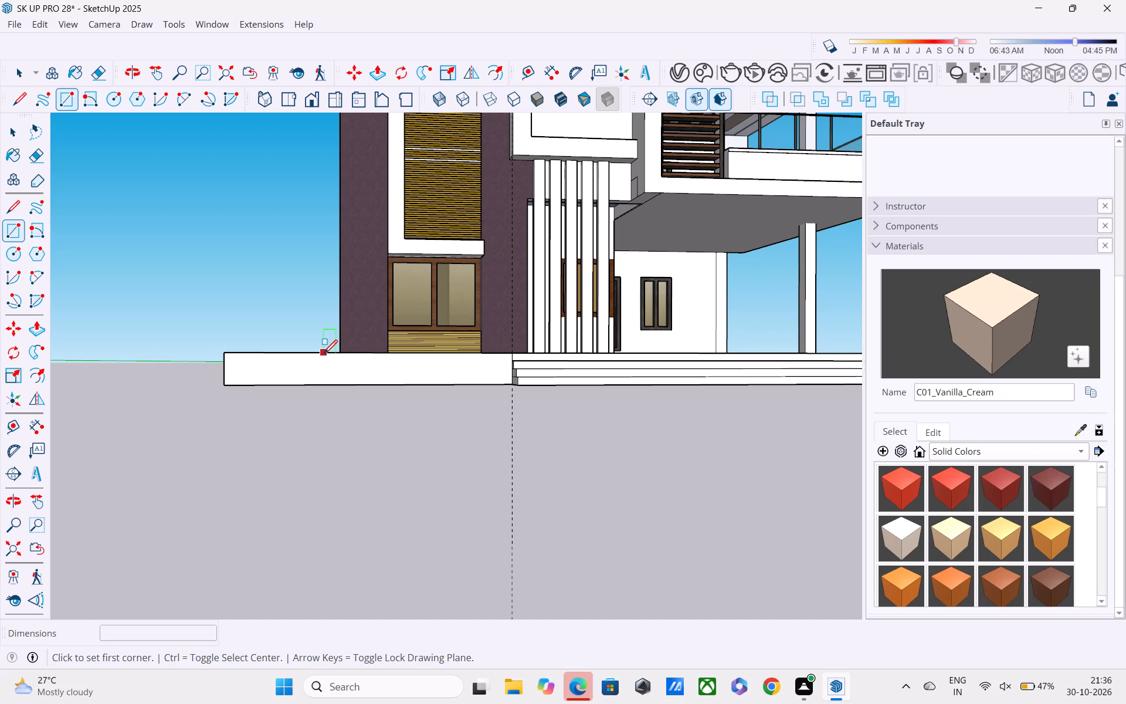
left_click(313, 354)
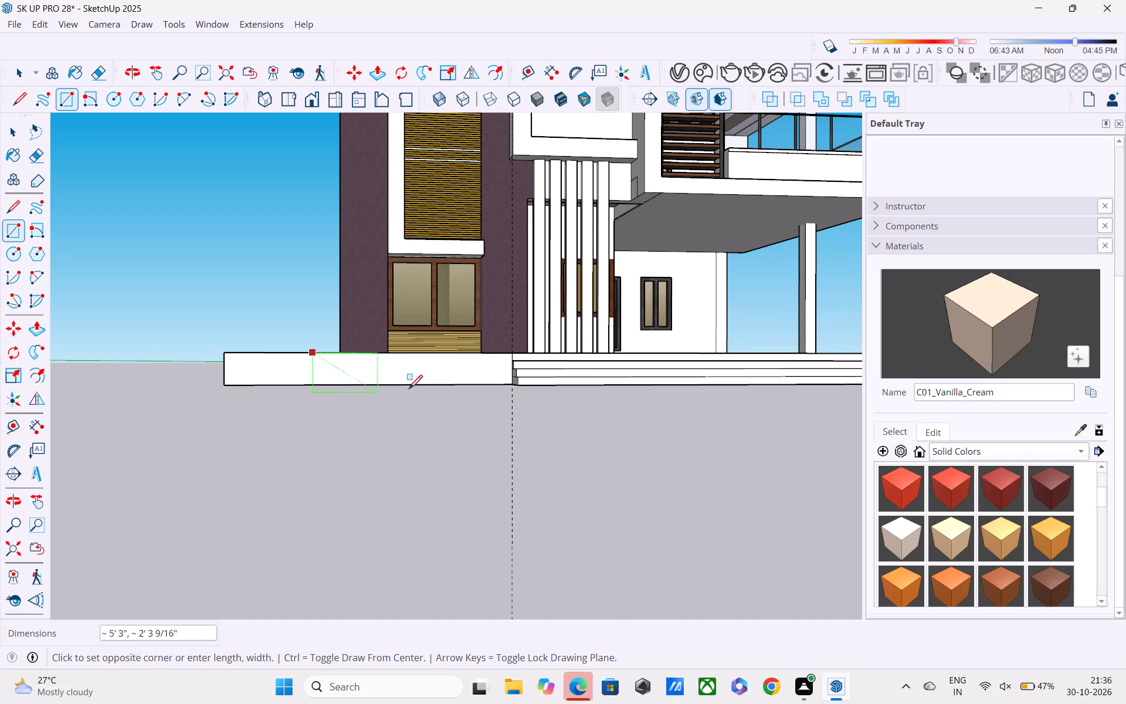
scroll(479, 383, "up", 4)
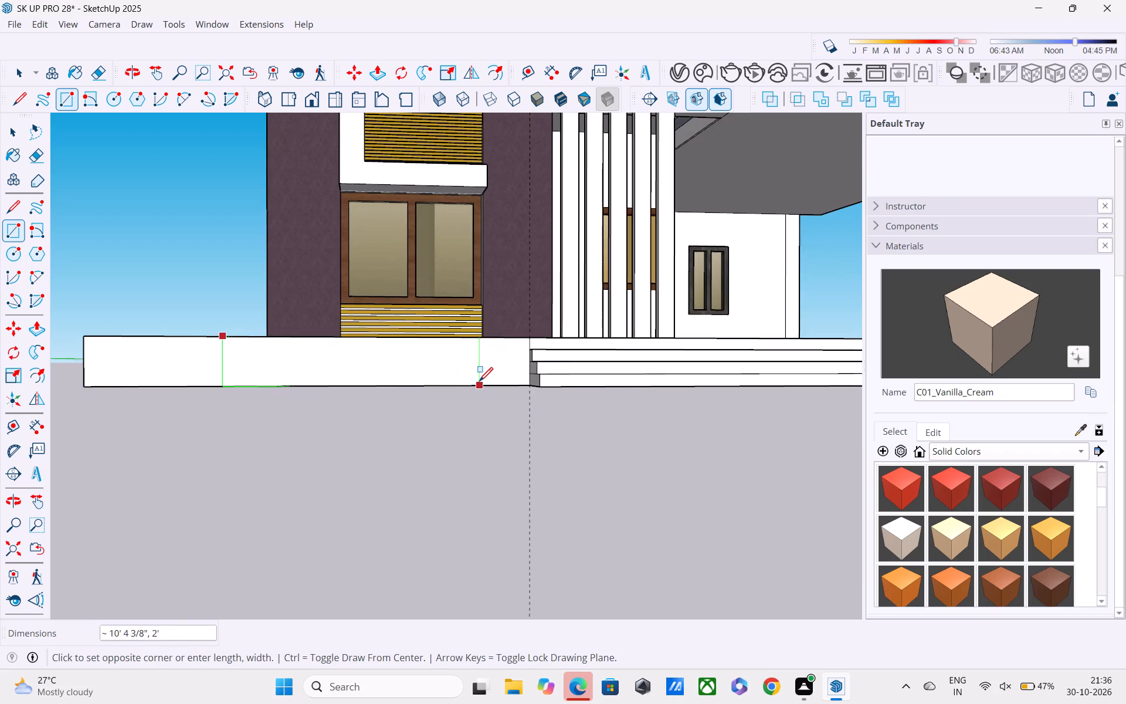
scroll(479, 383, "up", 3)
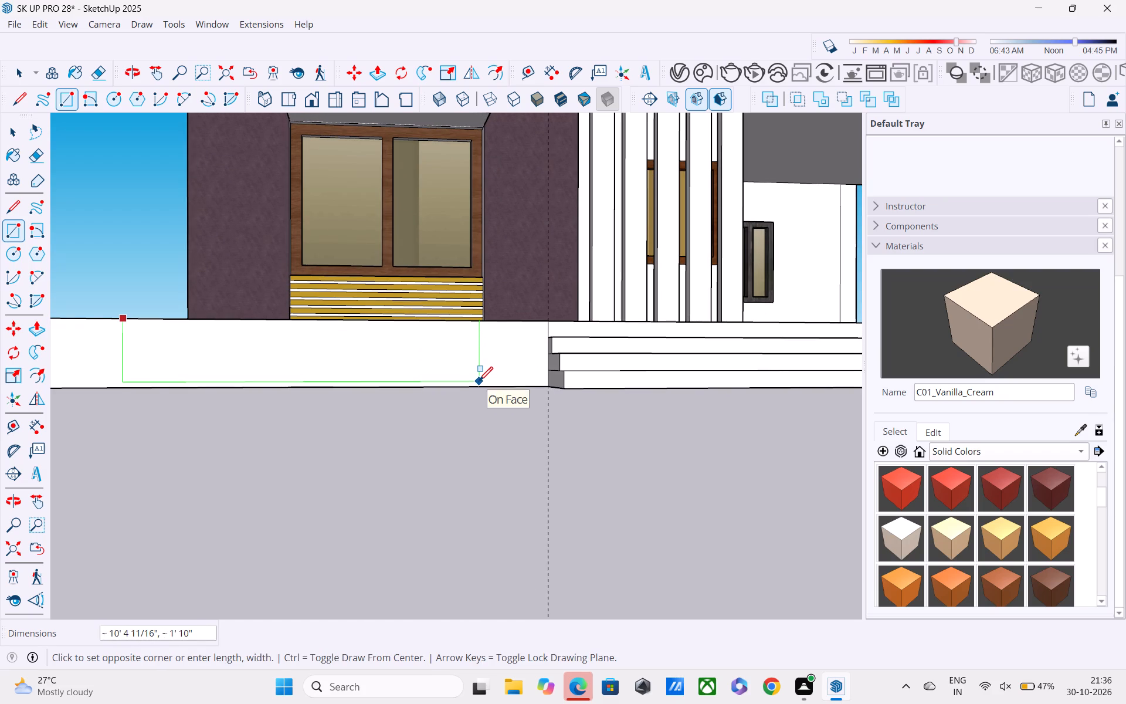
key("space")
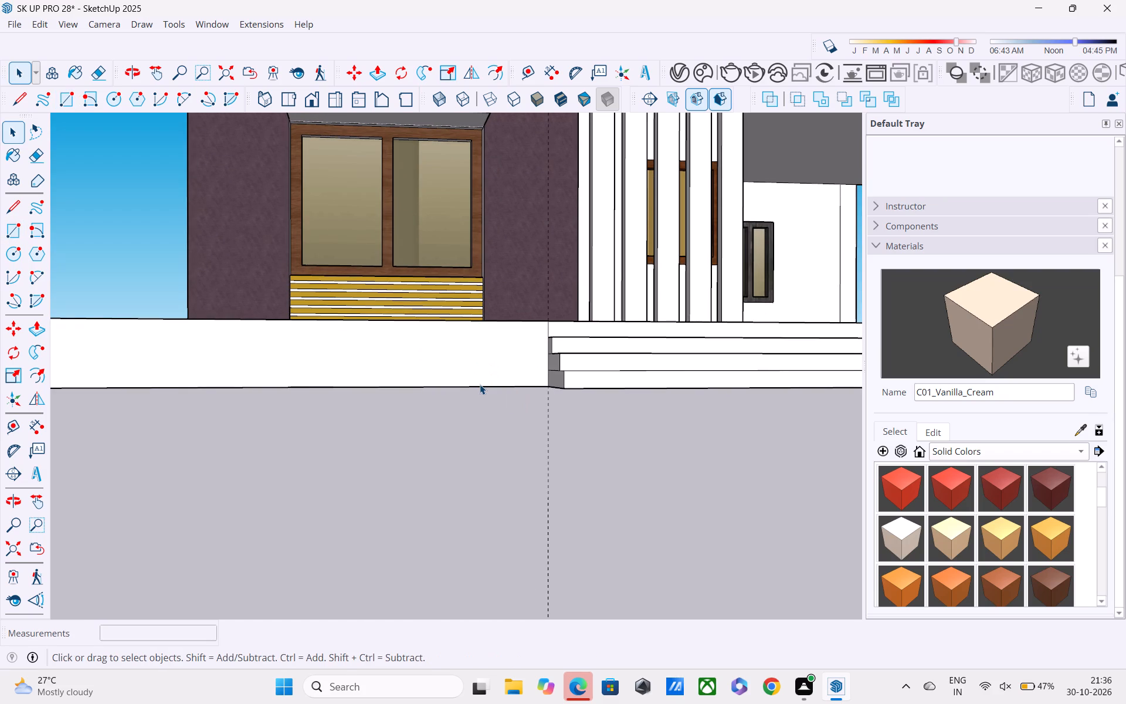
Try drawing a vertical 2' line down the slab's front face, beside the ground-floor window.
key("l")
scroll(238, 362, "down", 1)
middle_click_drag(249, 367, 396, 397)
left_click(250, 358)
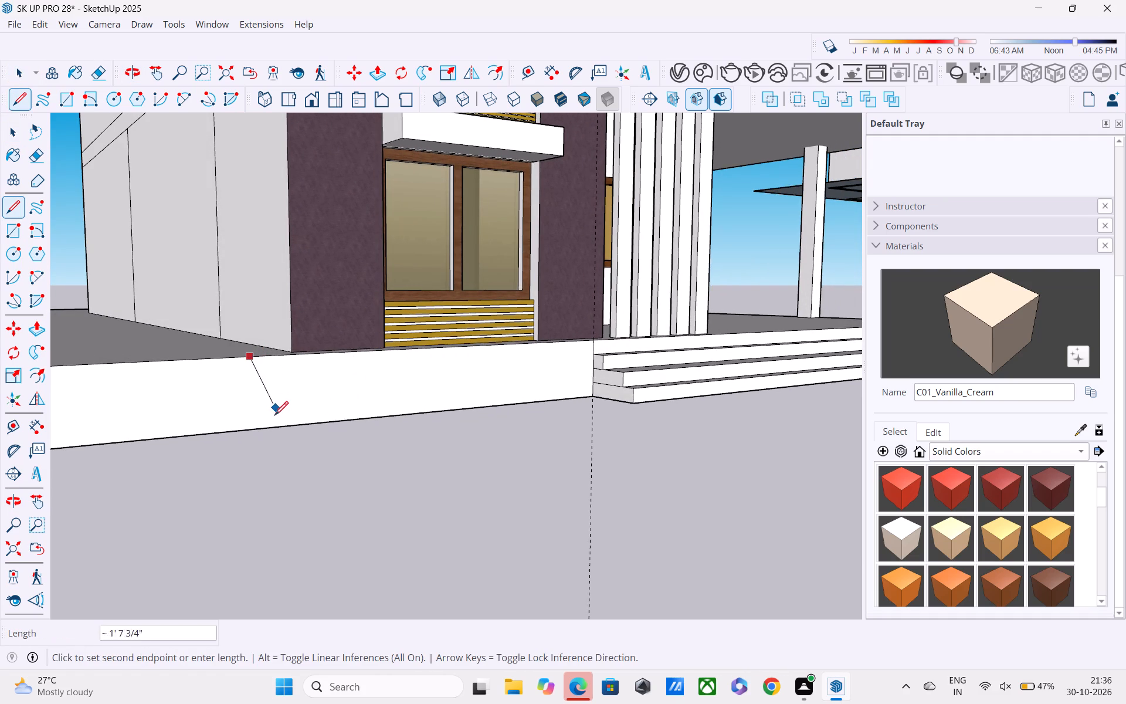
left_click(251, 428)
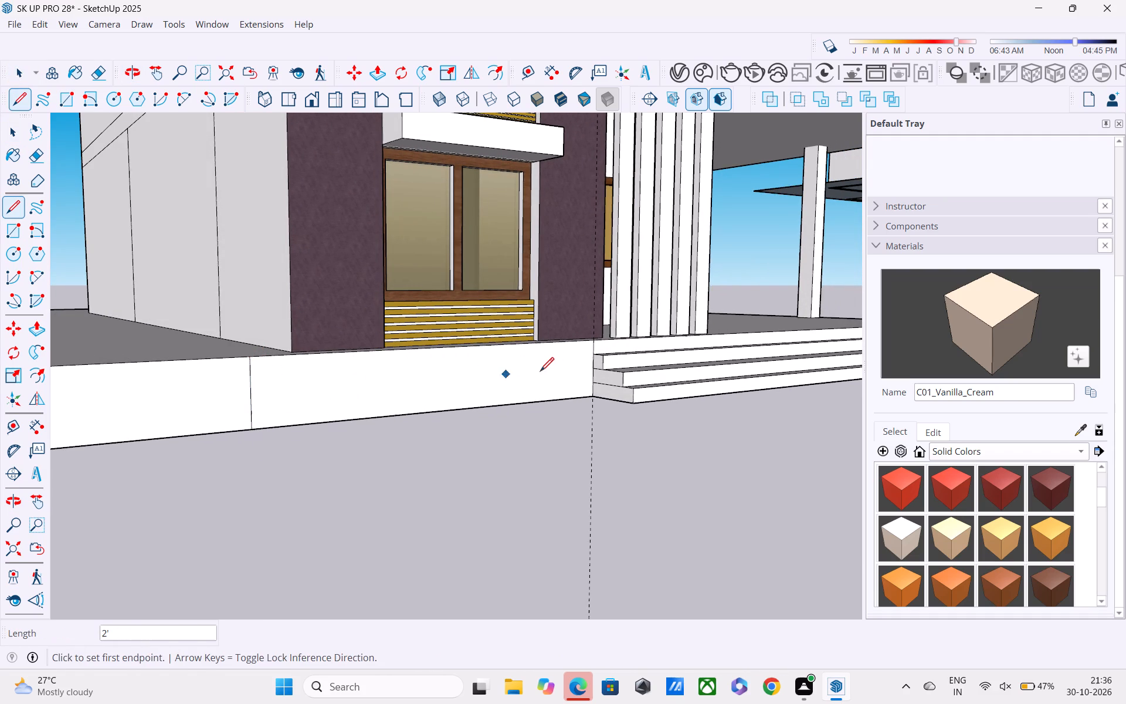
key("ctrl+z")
Draw two vertical 2' lines down the slab's front face, bounding a panel below the ground-floor window.
middle_click_drag(525, 357, 369, 351)
left_click(246, 344)
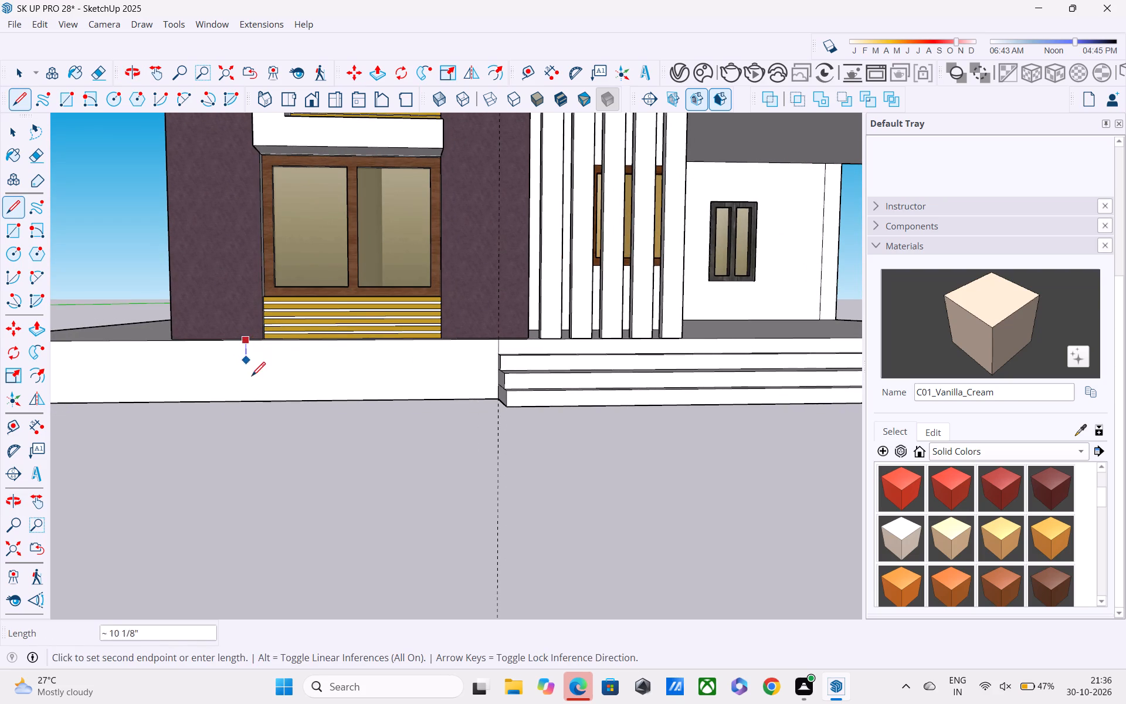
left_click(253, 399)
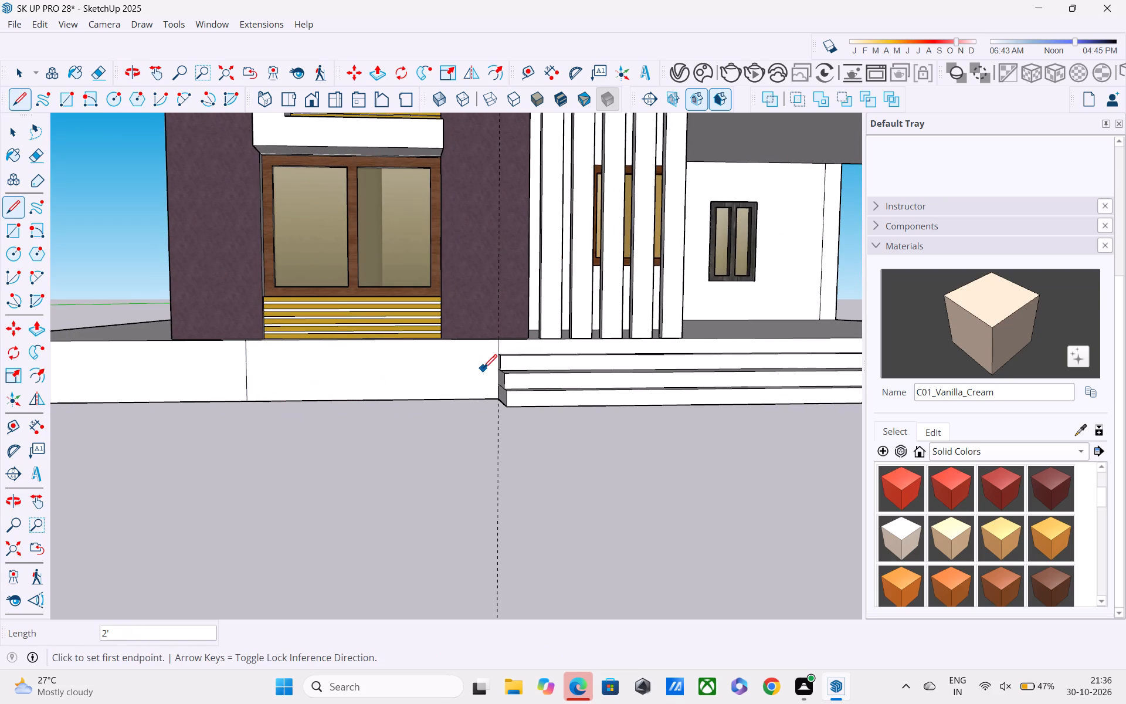
left_click(447, 343)
left_click(443, 397)
Extrude the marked panel below the window outward by 1.5'.
key("p")
left_click(417, 380)
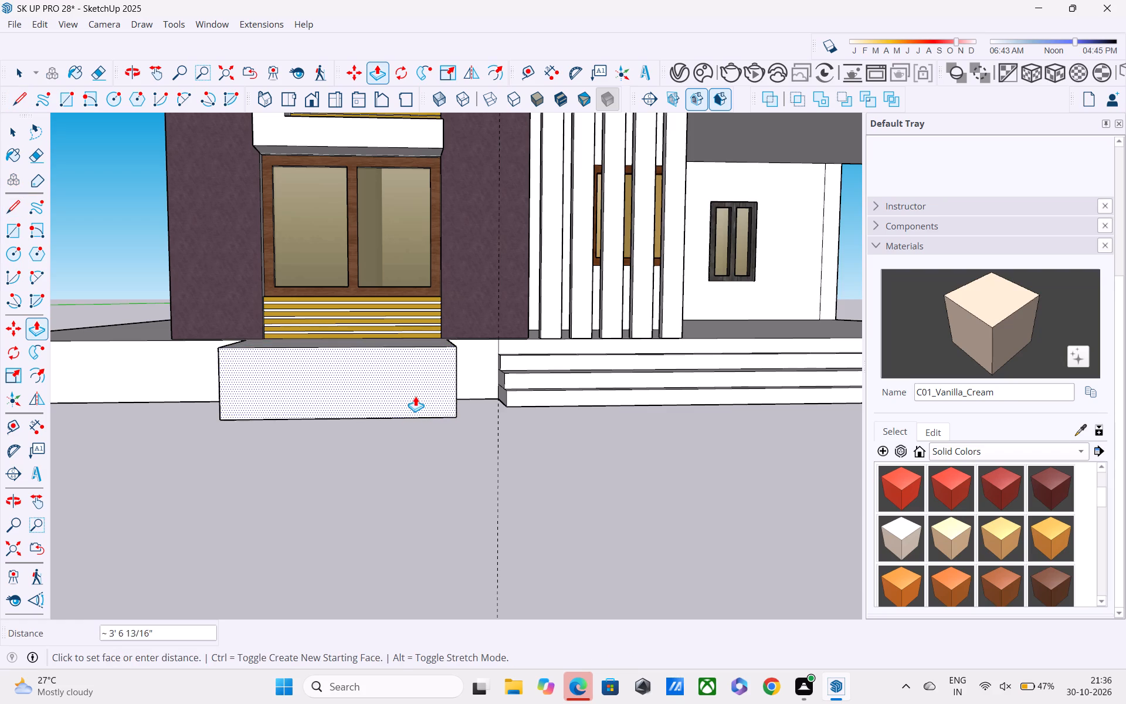
middle_click_drag(415, 396, 624, 467)
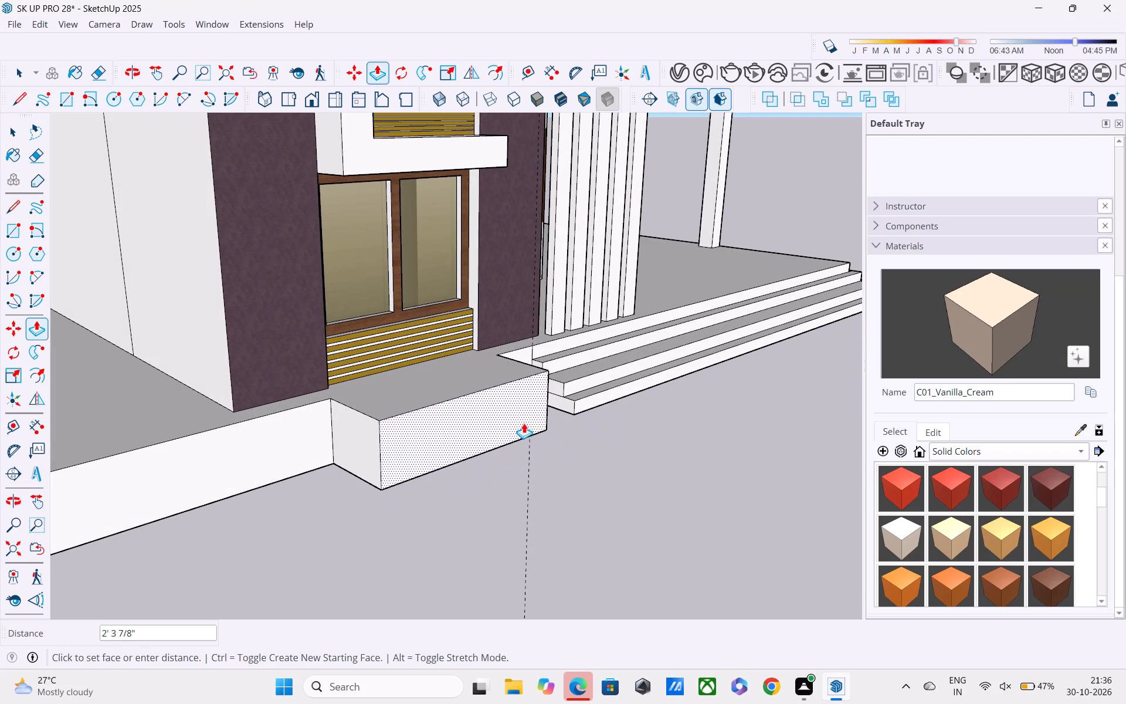
type("1.5'")
key("Return")
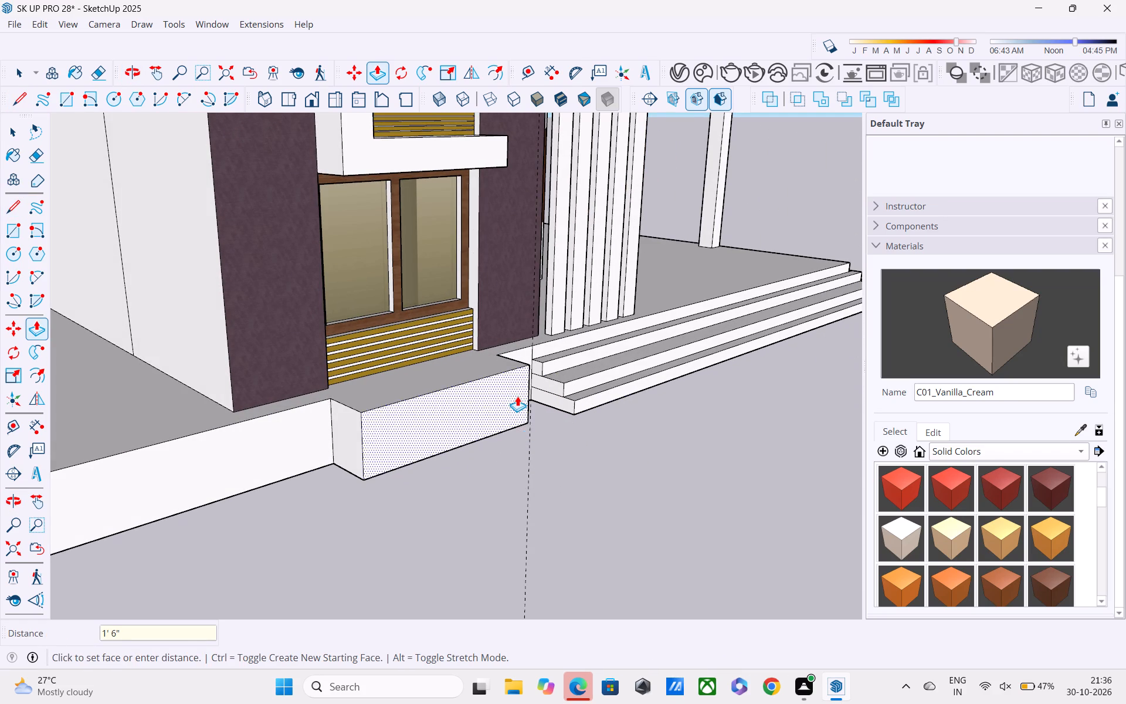
Draw a line where the projecting box's top meets the slab's front edge, separating the two top faces.
middle_click_drag(524, 409, 561, 493)
key("semicolon")
key("l")
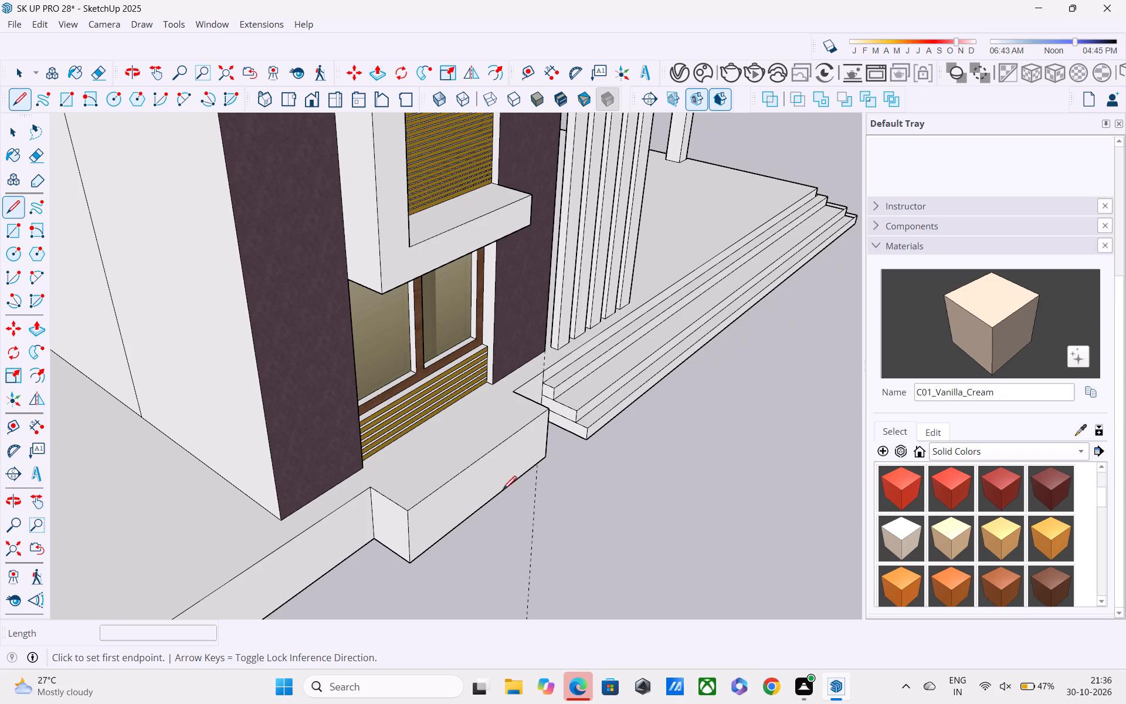
left_click(367, 488)
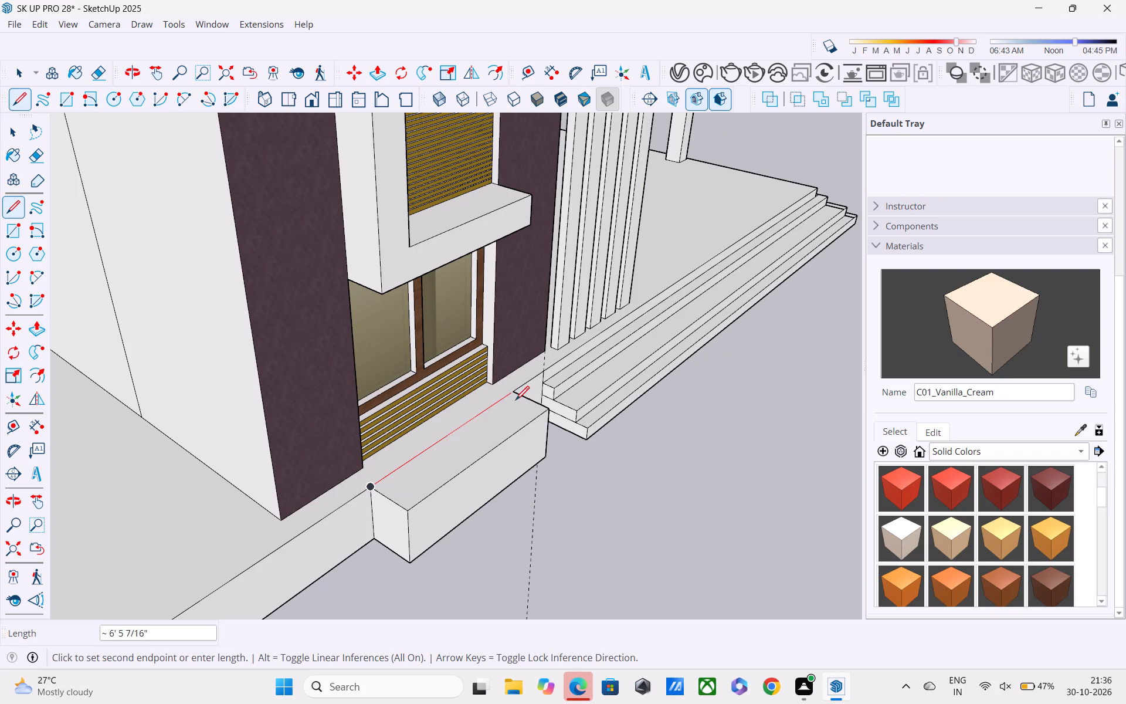
left_click(515, 387)
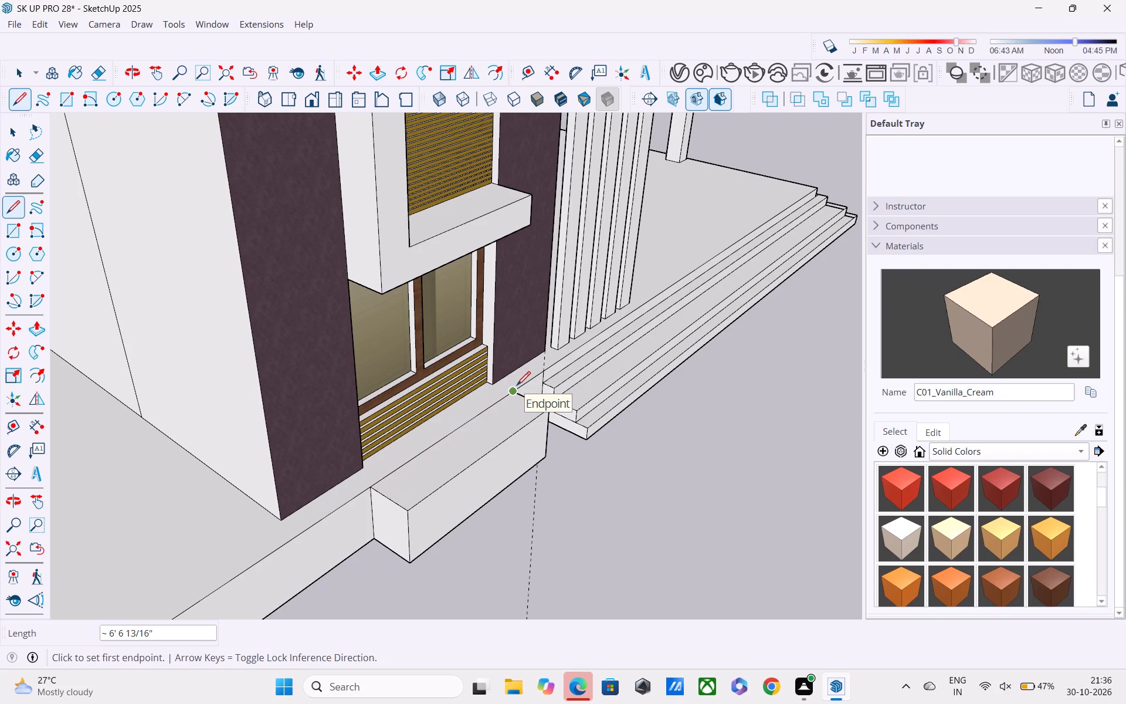
Extrude the projecting box's front face slightly farther outward.
key("p")
left_click(497, 411)
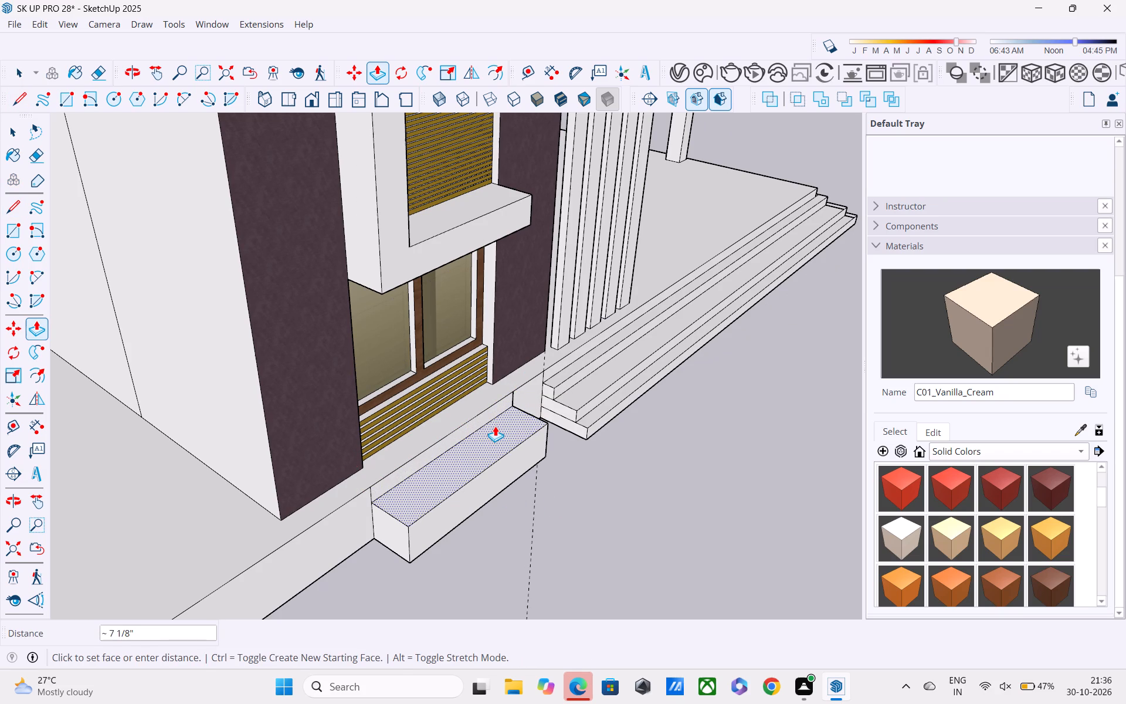
key("Escape")
left_click(474, 489)
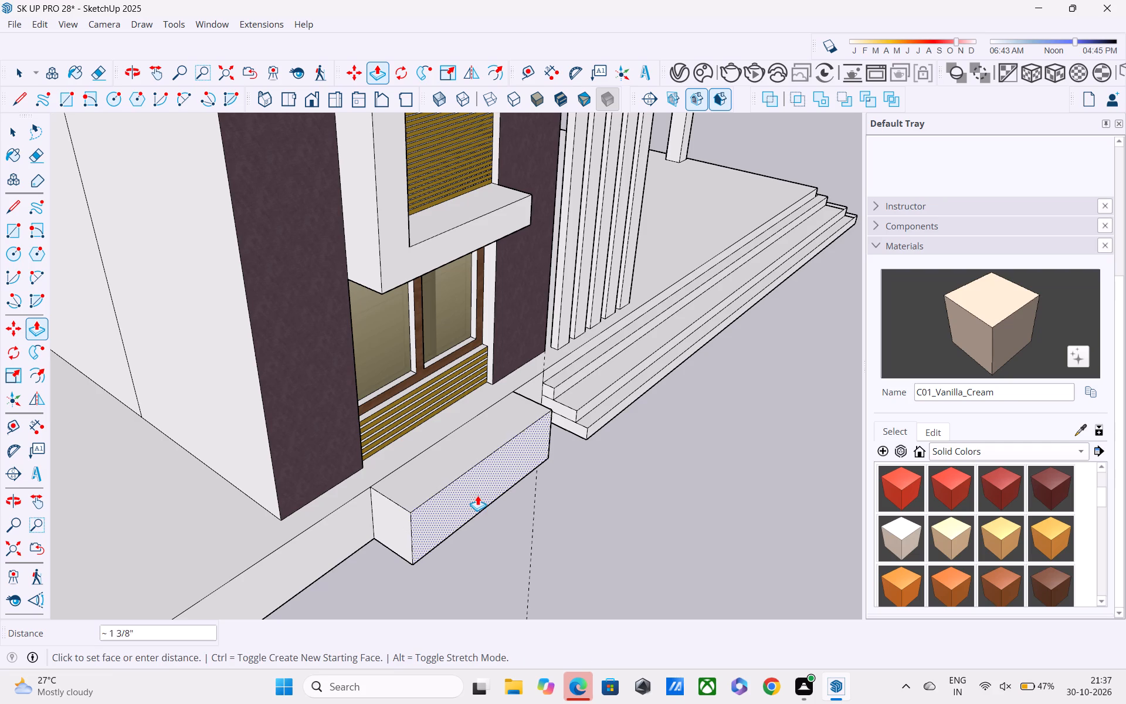
left_click(481, 500)
Hollow the box into a planter: offset its top face inward about 2 13/16" and recess the inner face about 1' 1 11/16".
key("f")
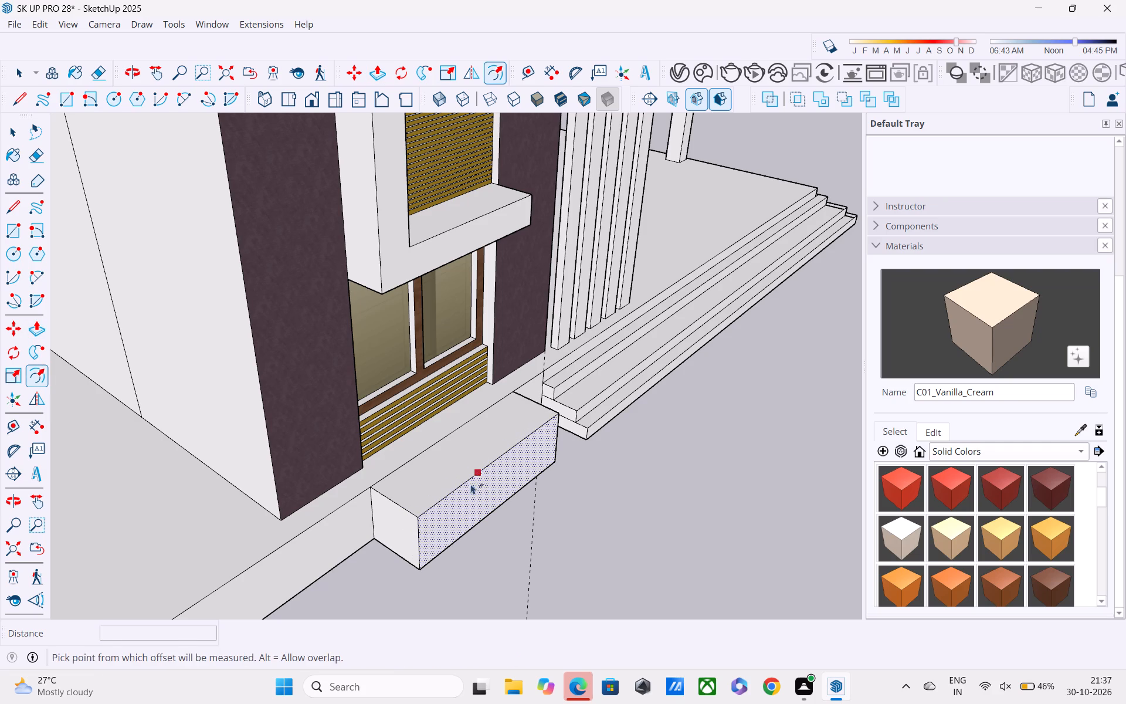
left_click(466, 475)
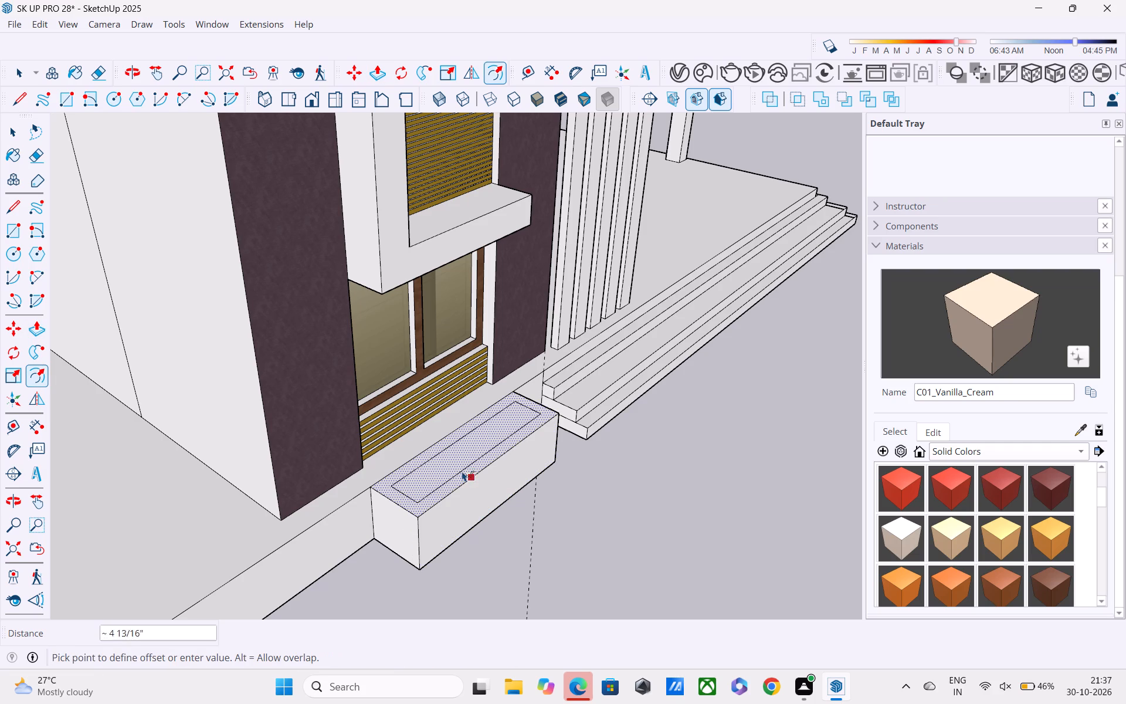
left_click(465, 475)
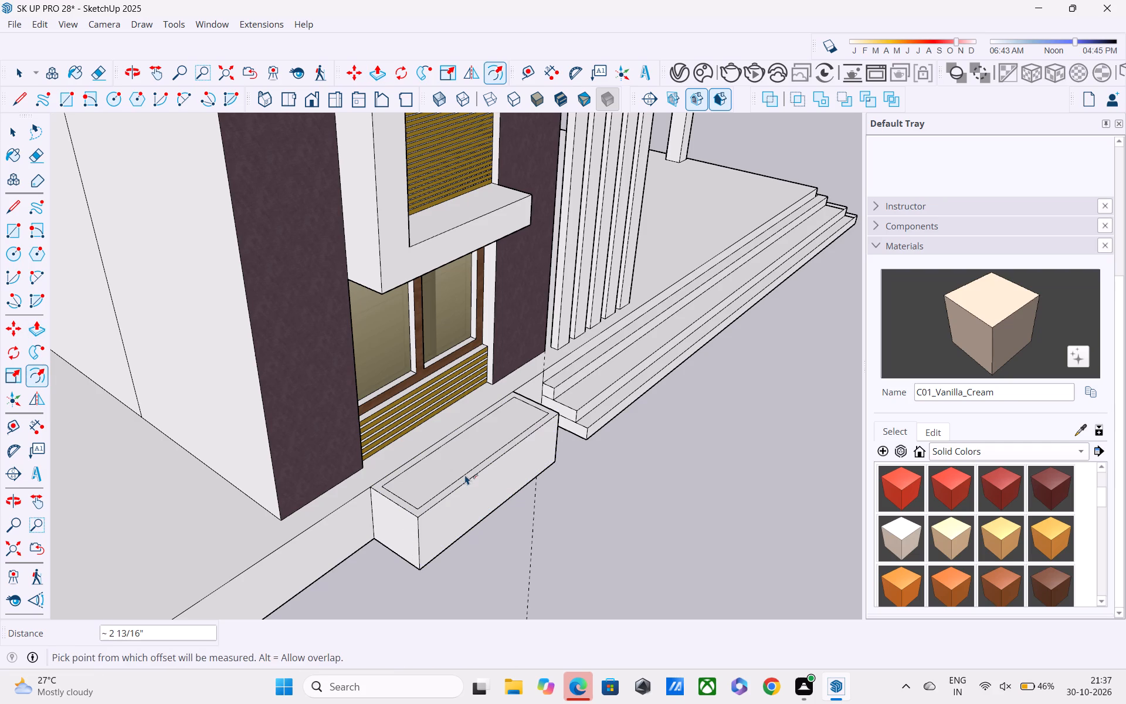
key("p")
left_click(455, 463)
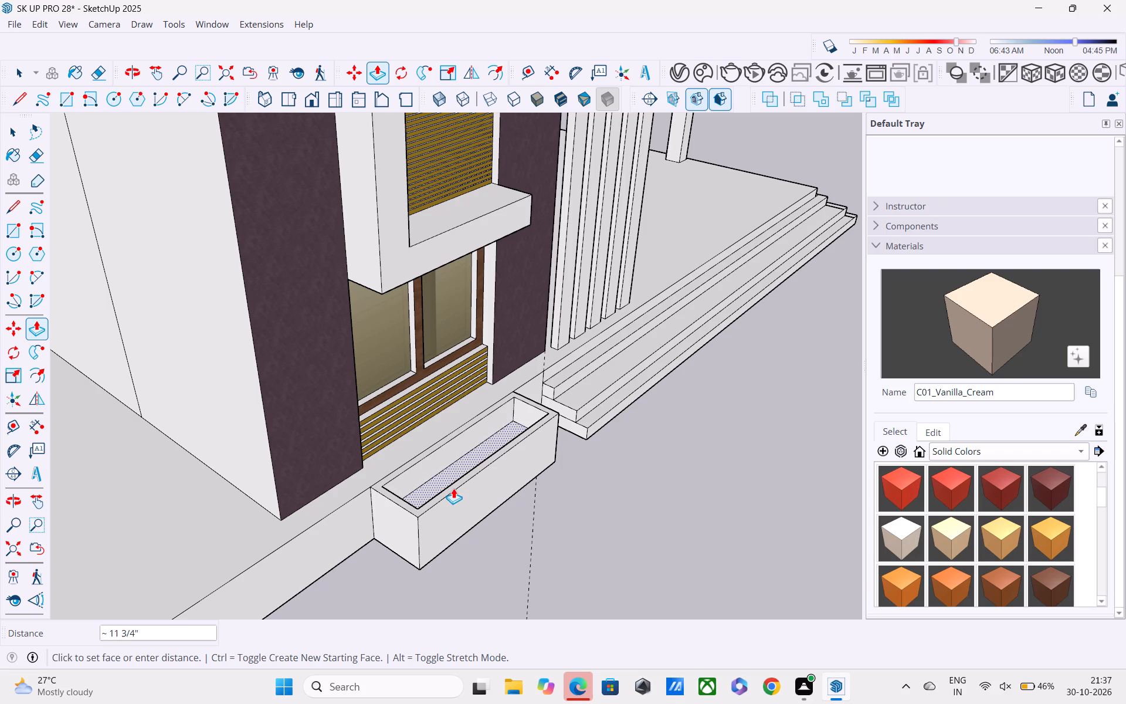
left_click(453, 492)
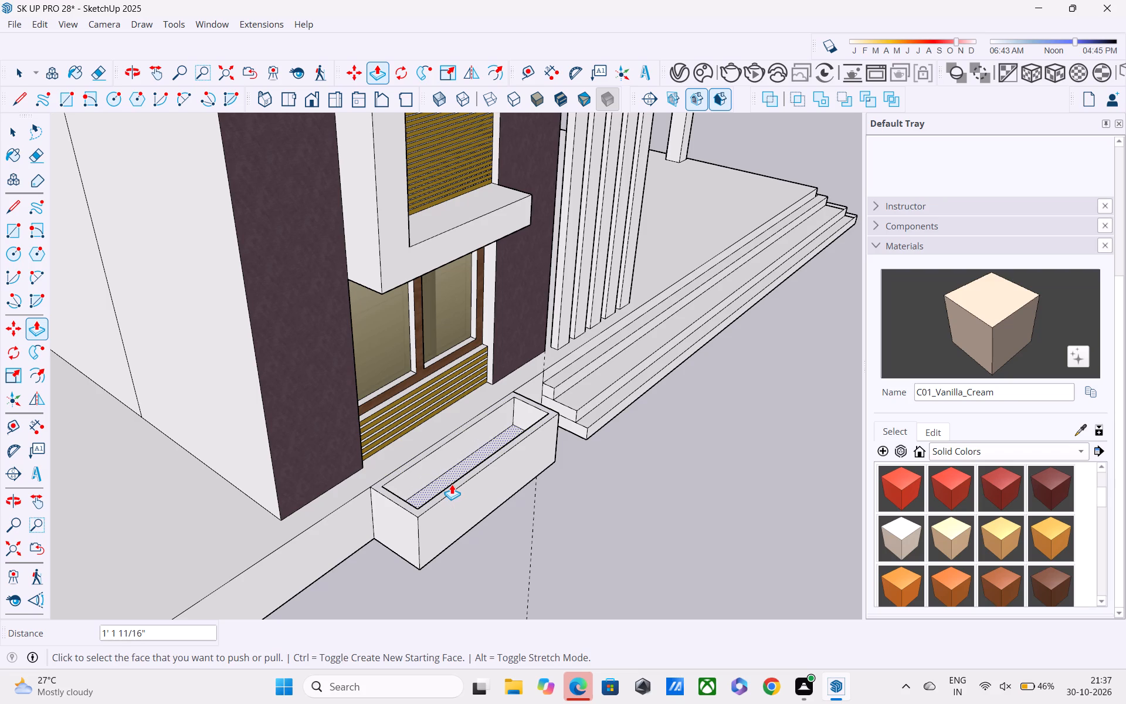
Lower the planter's rim by about 11 1/4" and push its inner floor down about 4 9/16" more.
left_click(452, 488)
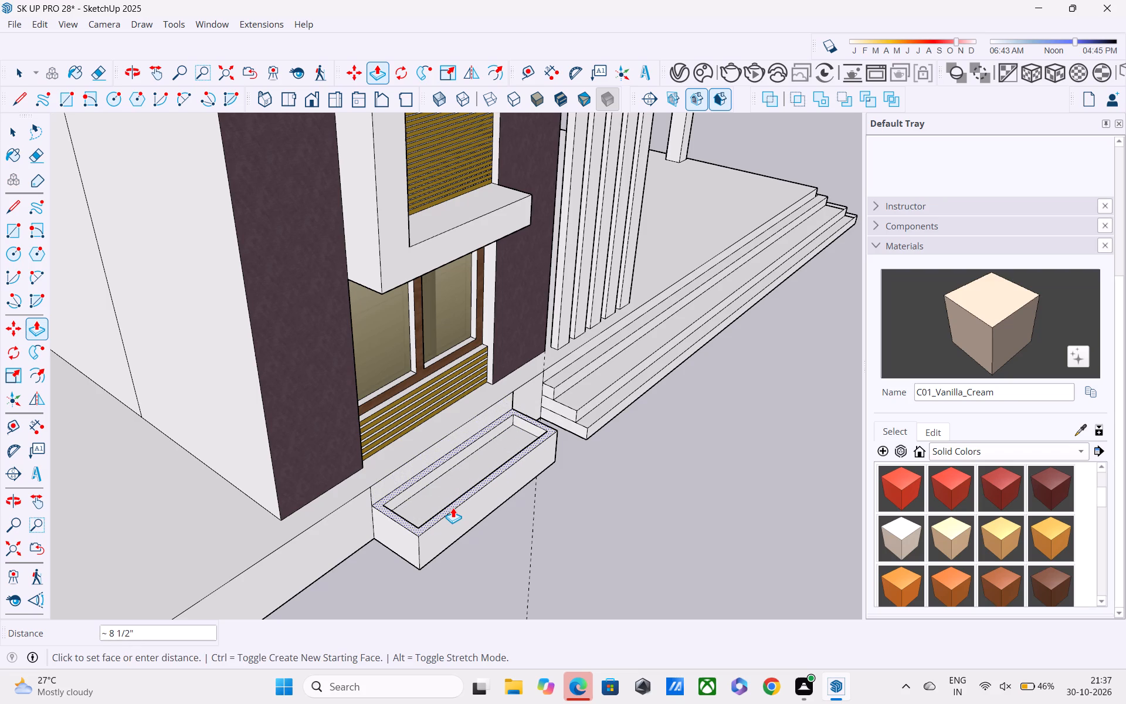
left_click(457, 513)
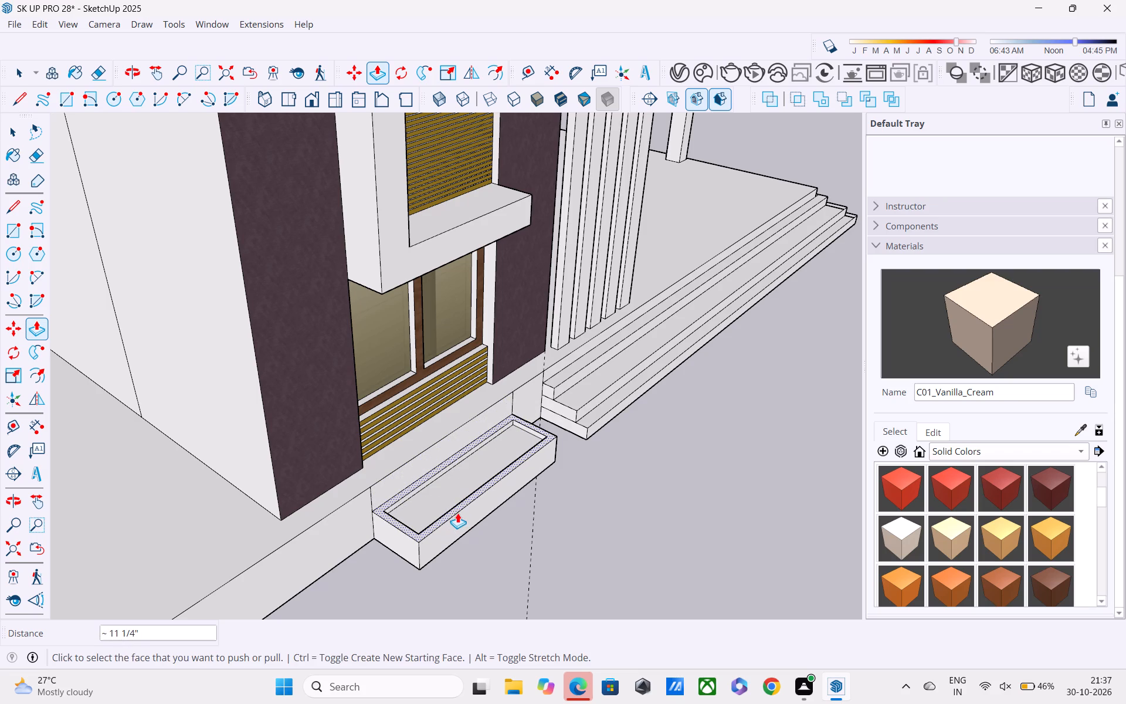
left_click_drag(450, 484, 453, 493)
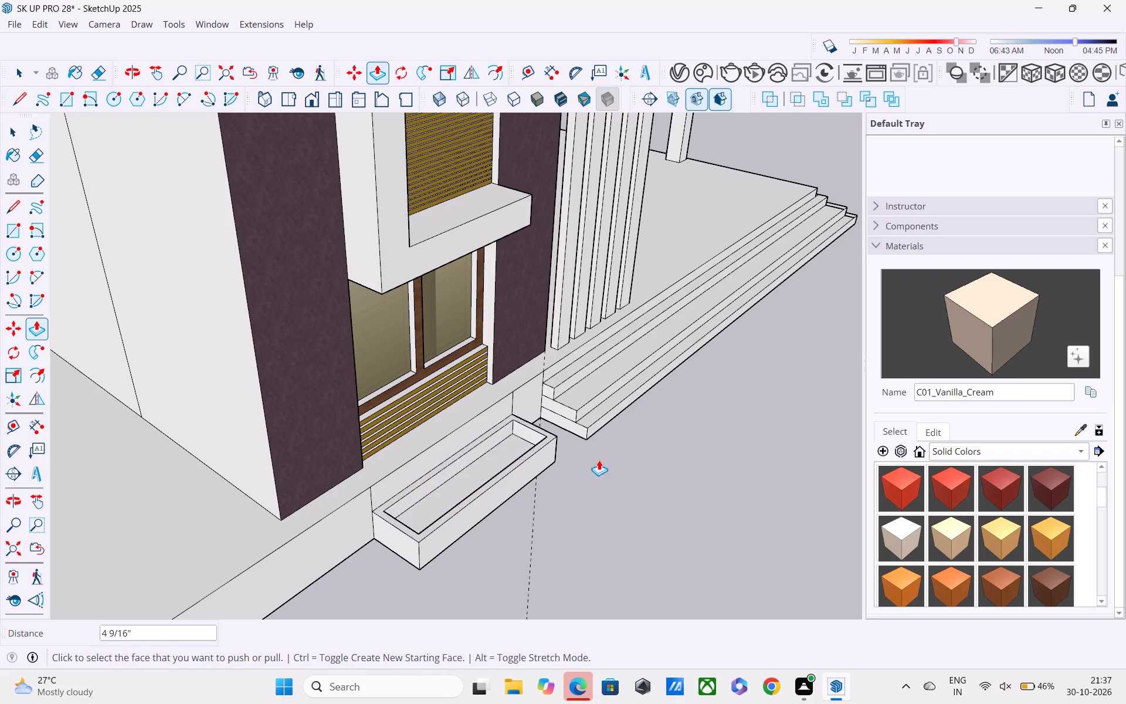
Erase the leftover vertical edge on the slab's front face above the planter's end farthest from the steps.
middle_click_drag(599, 459, 448, 391)
scroll(442, 381, "down", 5)
middle_click_drag(470, 431, 333, 353)
scroll(395, 366, "down", 4)
middle_click_drag(475, 394, 333, 402)
scroll(334, 404, "up", 1)
key("e")
scroll(362, 383, "up", 2)
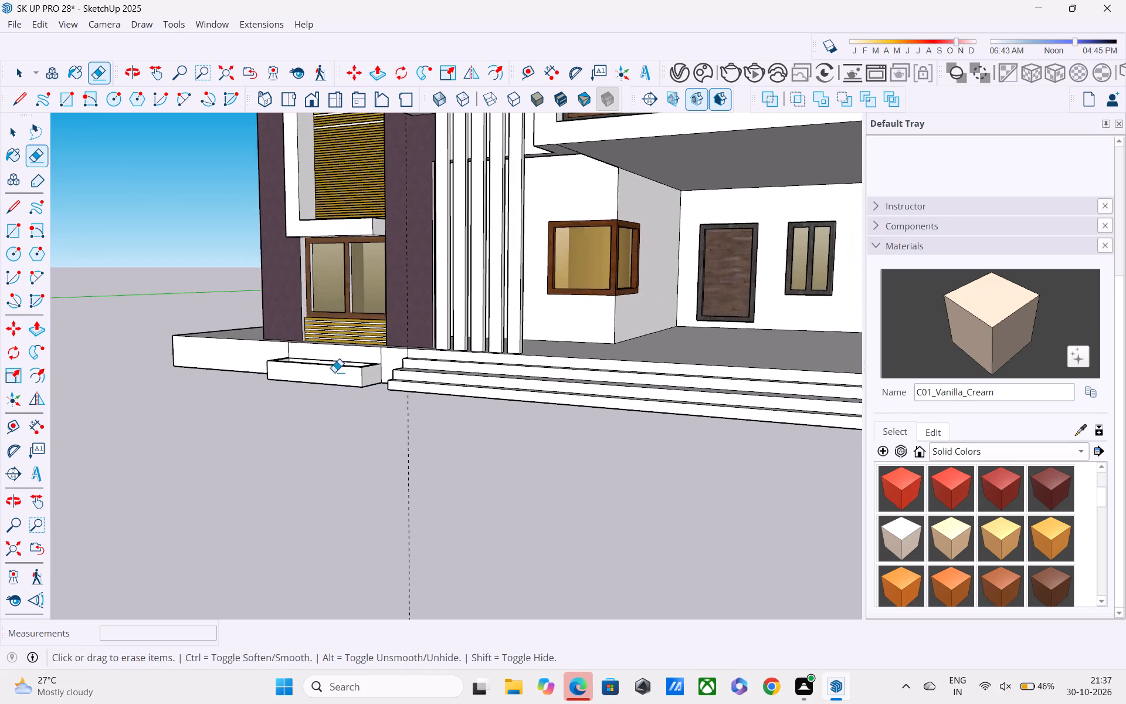
scroll(334, 372, "up", 4)
left_click(283, 347)
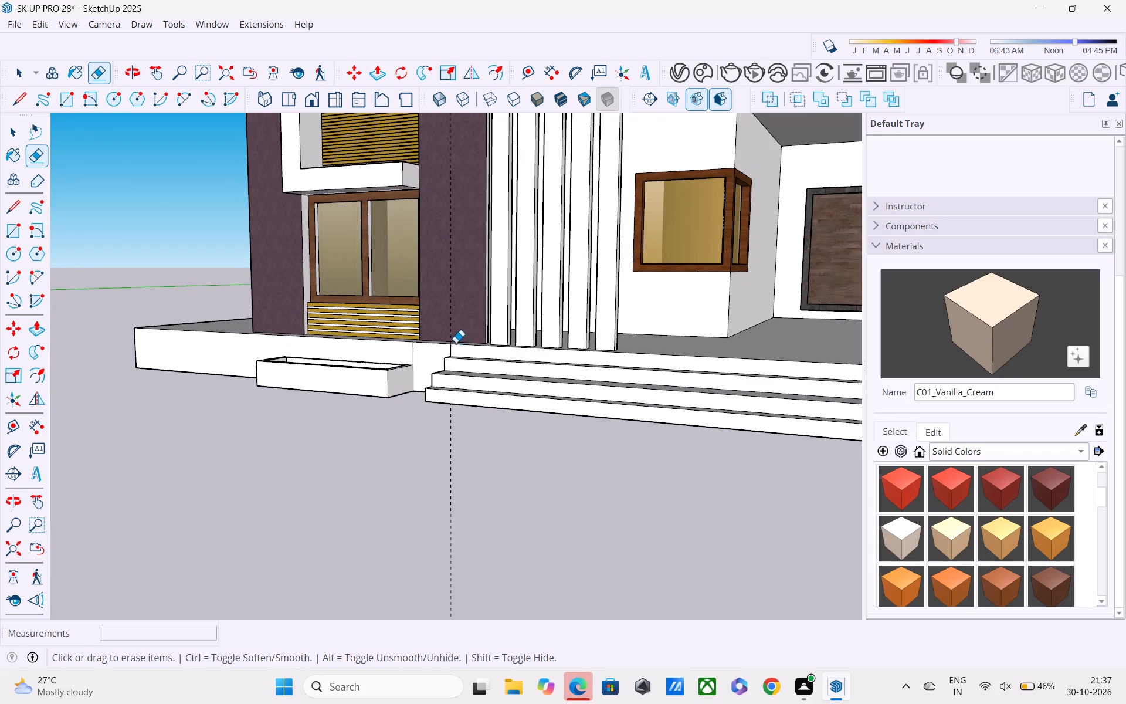
Erase the leftover vertical edge on the slab's front face above the planter's end nearest the steps.
left_click(413, 348)
Draw two full-height 2' vertical lines on the slab's side face, between the entrance steps' end and the purple wall.
scroll(434, 372, "down", 4)
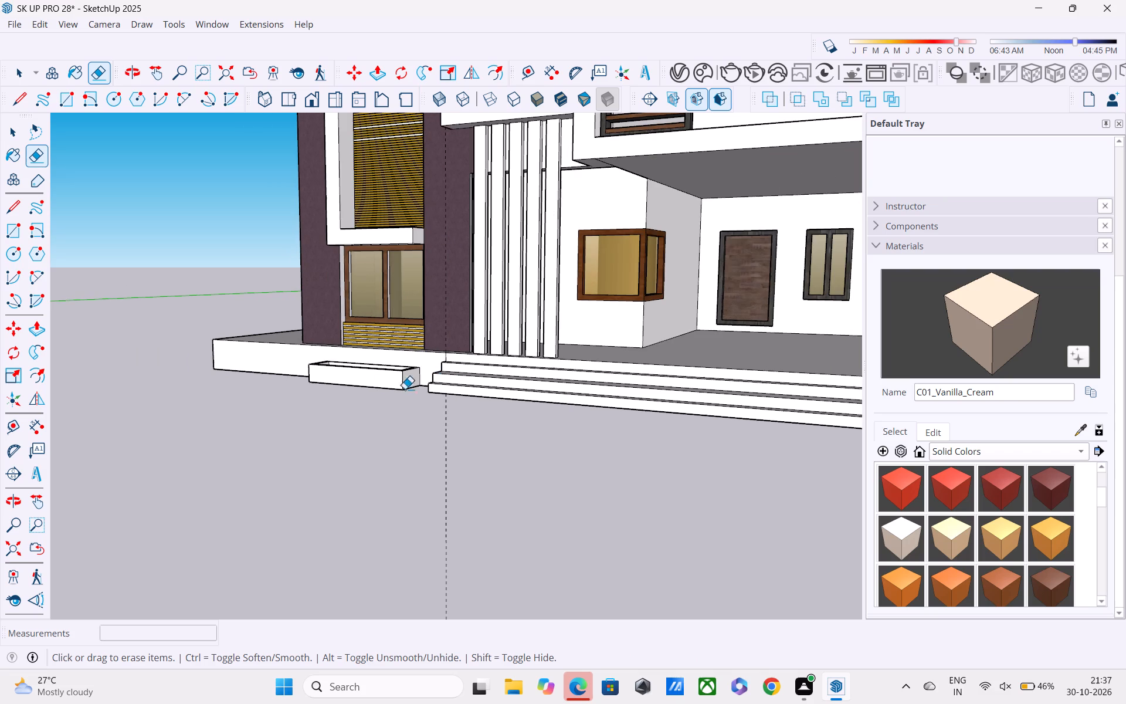
scroll(370, 389, "down", 3)
middle_click_drag(416, 428, 395, 422)
scroll(328, 415, "down", 3)
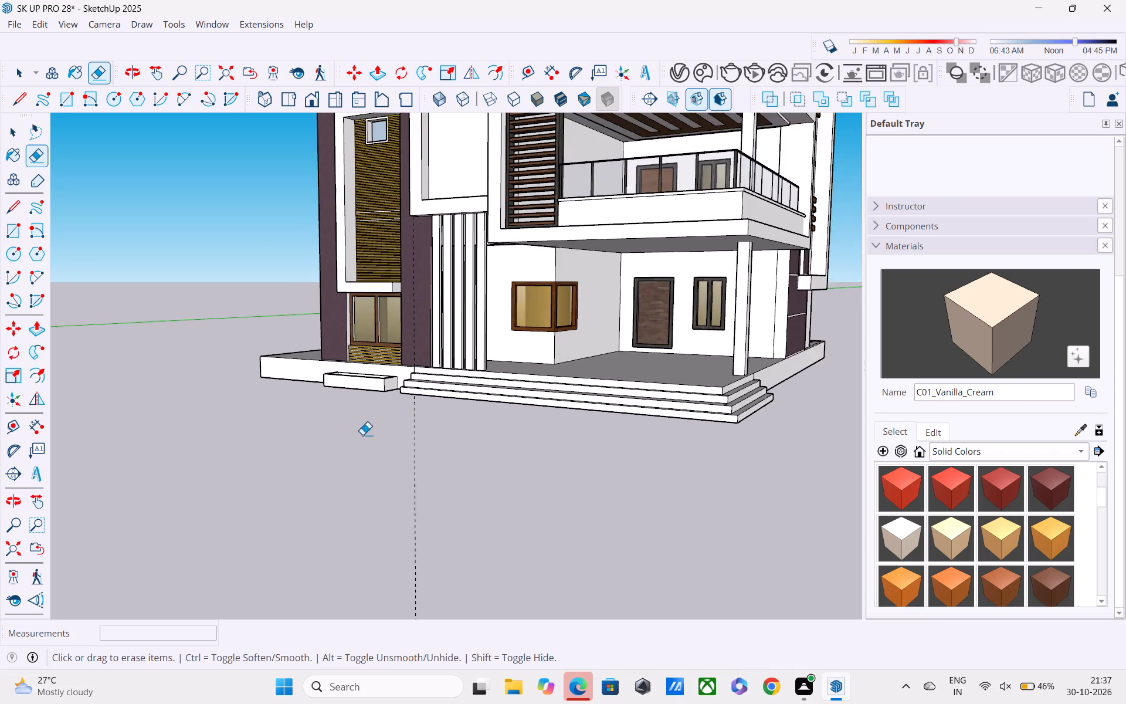
middle_click_drag(374, 438, 281, 419)
scroll(755, 354, "up", 2)
middle_click_drag(749, 356, 441, 388)
scroll(642, 465, "up", 2)
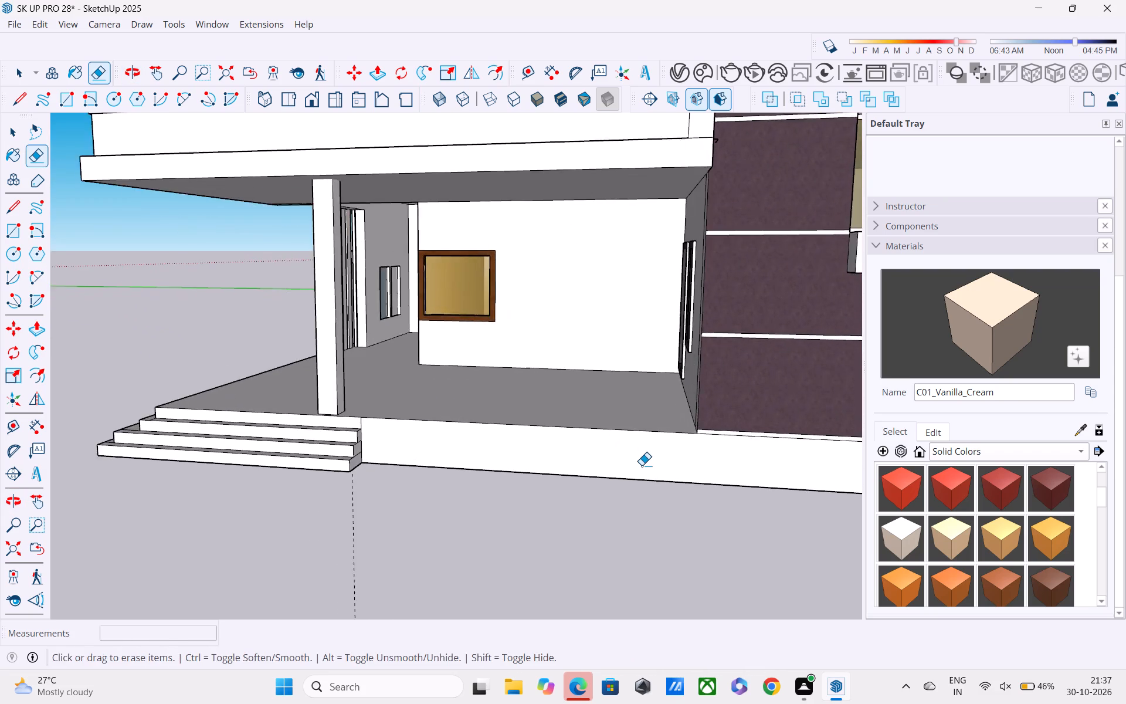
scroll(642, 465, "up", 1)
middle_click_drag(642, 465, 630, 448)
key("l")
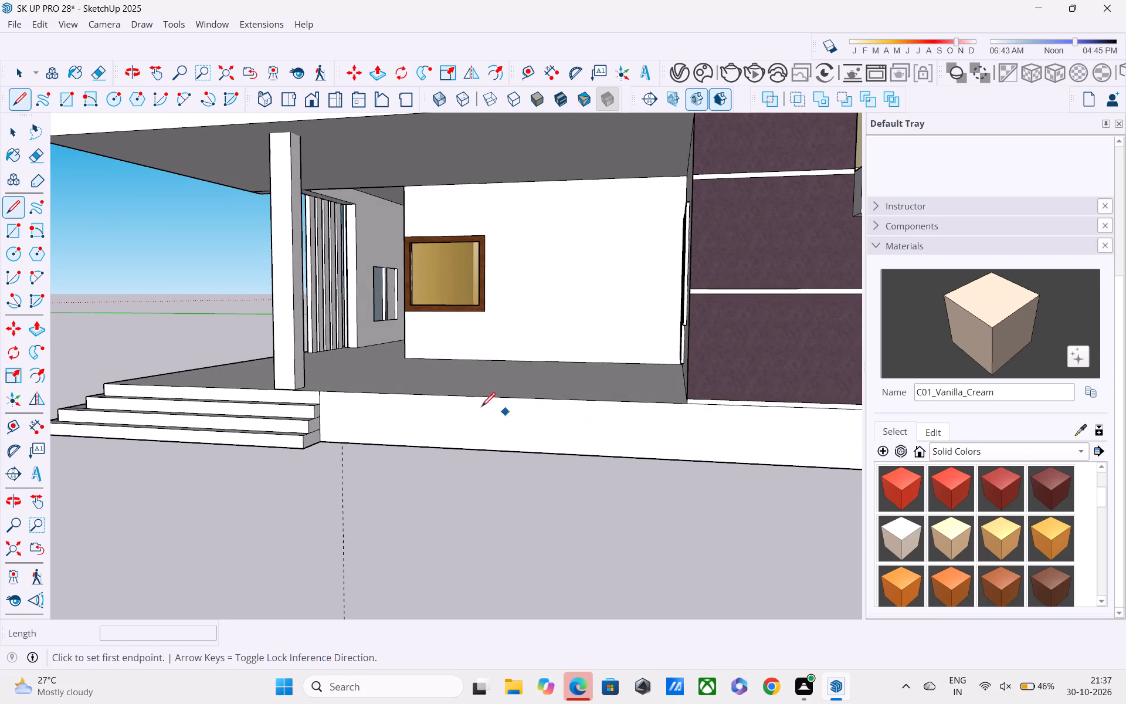
left_click(455, 397)
left_click(447, 446)
left_click(637, 403)
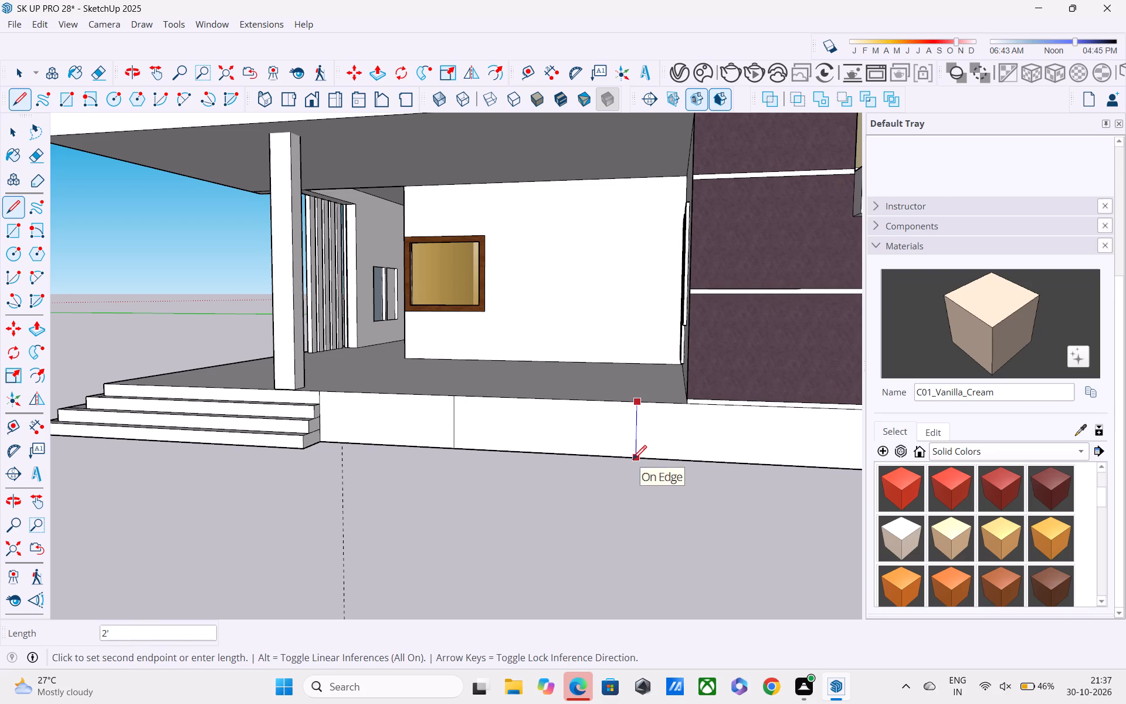
left_click(633, 461)
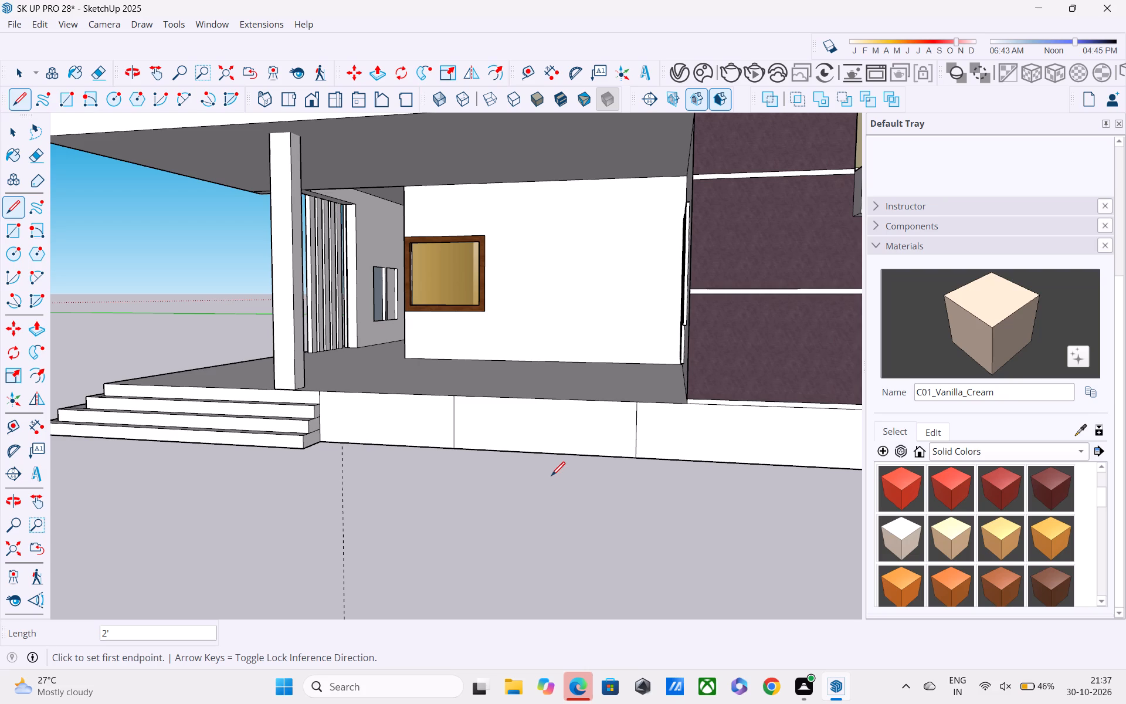
Split the outlined panel with a line at mid-height and extrude its lower half outward 1' 6", flush with the bottom step.
middle_click_drag(558, 521, 563, 530)
scroll(565, 512, "down", 3)
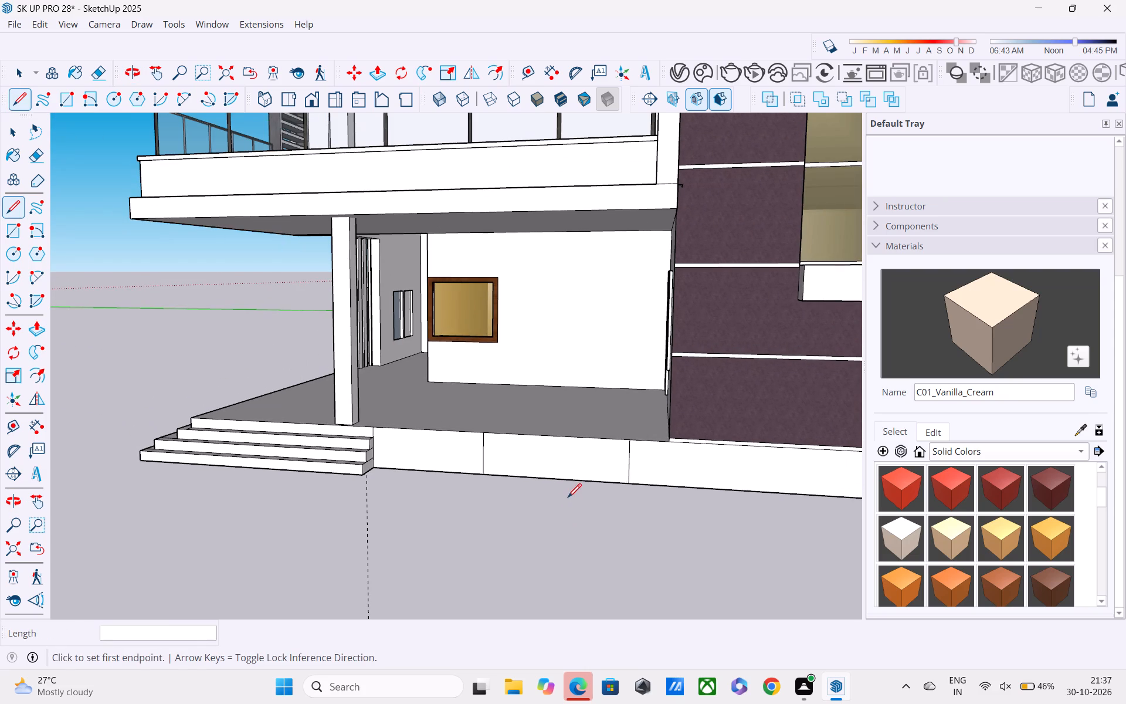
key("l")
left_click(486, 452)
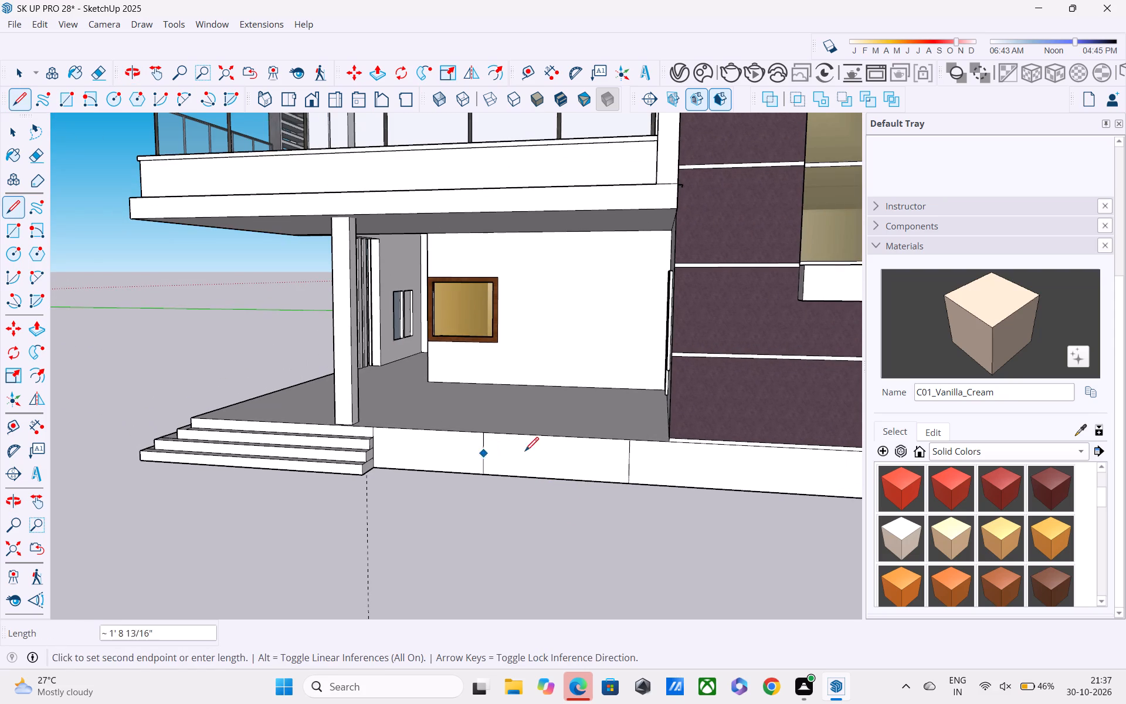
left_click(632, 465)
key("p")
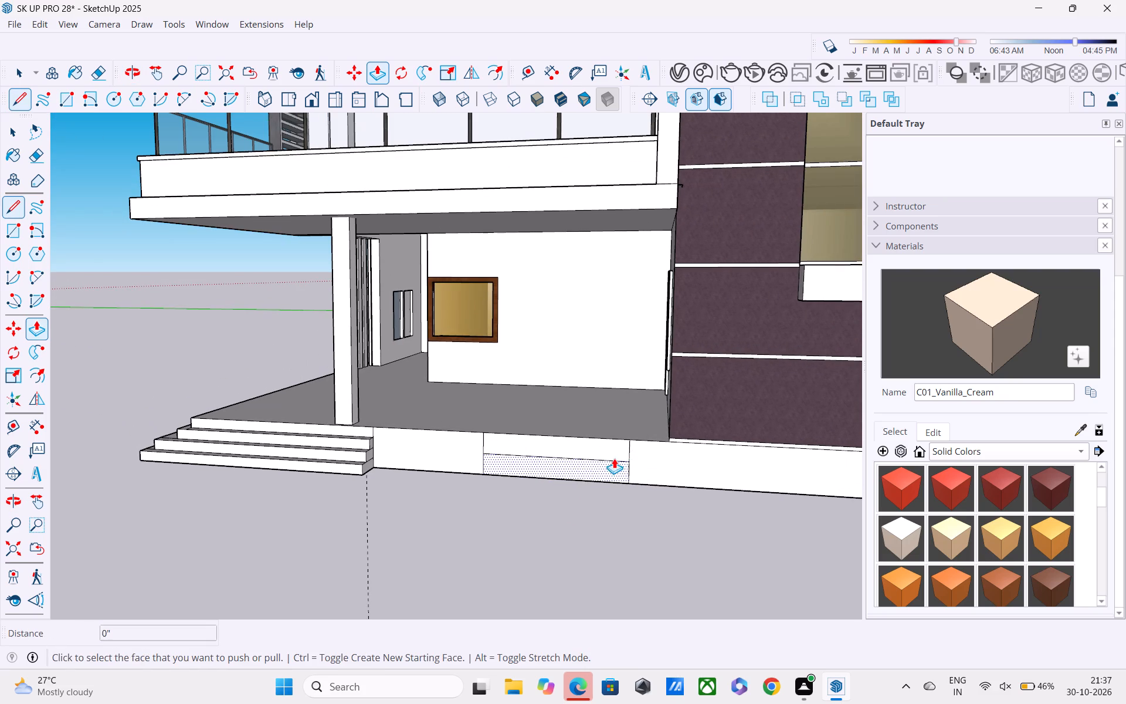
left_click(600, 466)
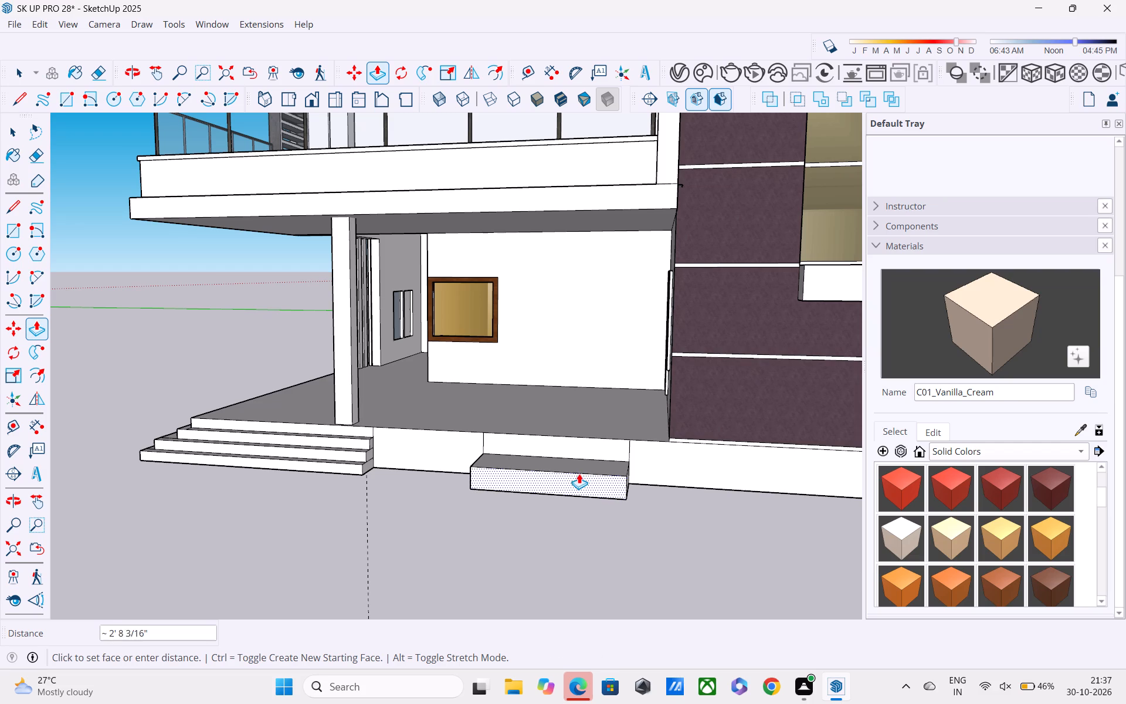
left_click(366, 472)
Hollow the new box into a planter: offset its top face slightly inward and push the inner face down about 8 1/4".
middle_click_drag(487, 480, 573, 591)
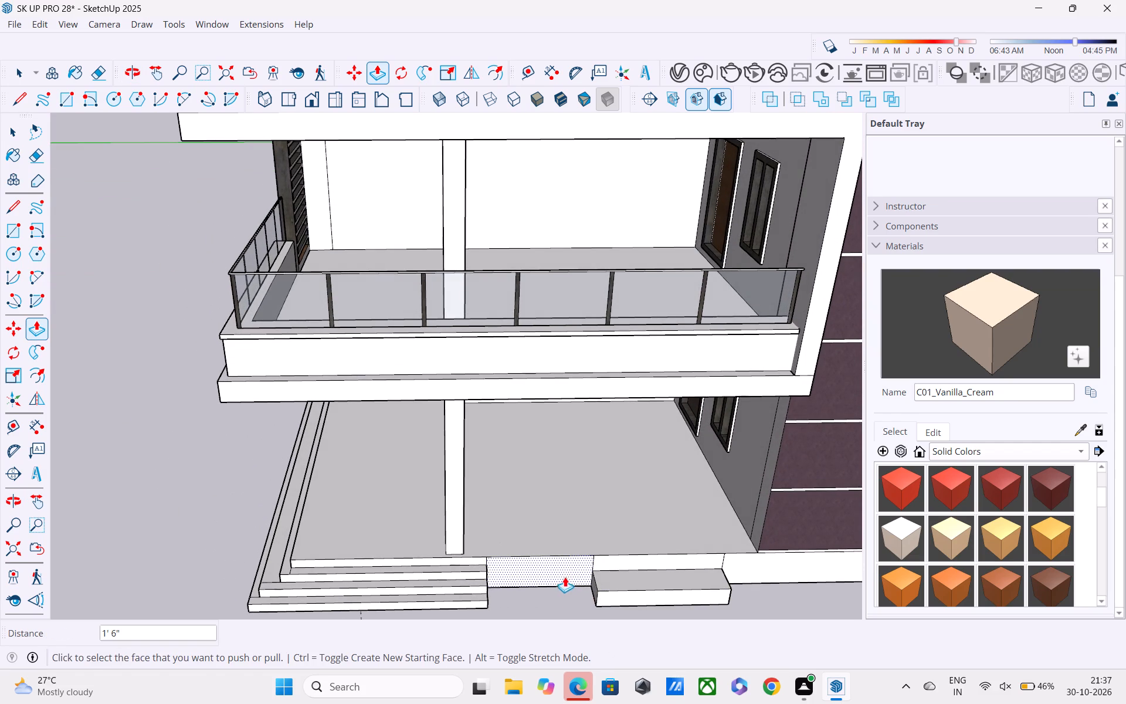
key("f")
left_click(613, 577)
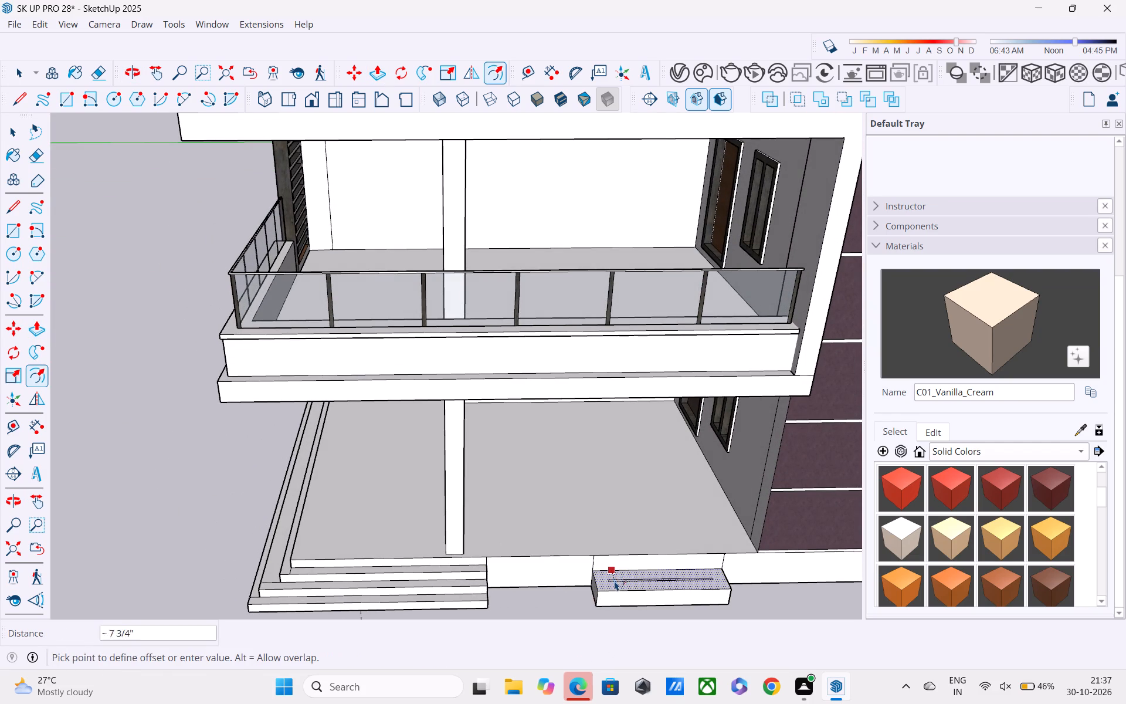
left_click(605, 574)
key("space")
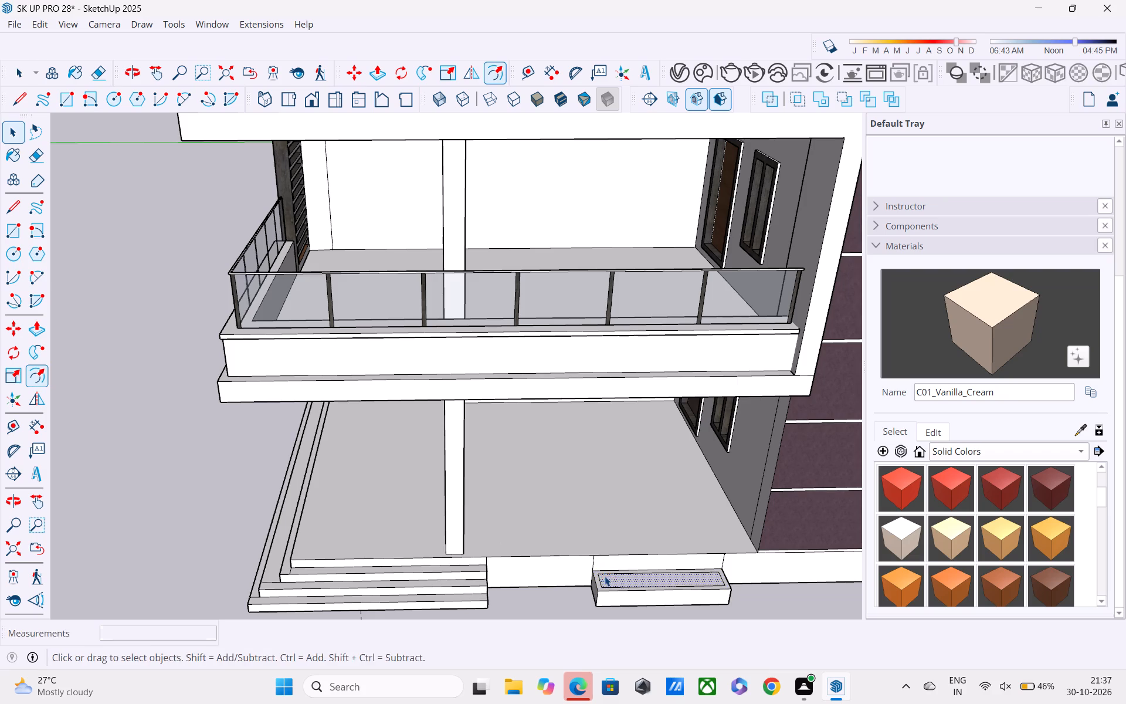
key("p")
scroll(628, 570, "up", 5)
left_click_drag(631, 580, 634, 598)
Extrude the wall-outline strip on the slab beside the house's plain side wall upward 10', up to the floor band.
scroll(647, 570, "down", 2)
middle_click_drag(635, 560, 484, 465)
scroll(489, 465, "down", 3)
middle_click_drag(572, 514, 562, 507)
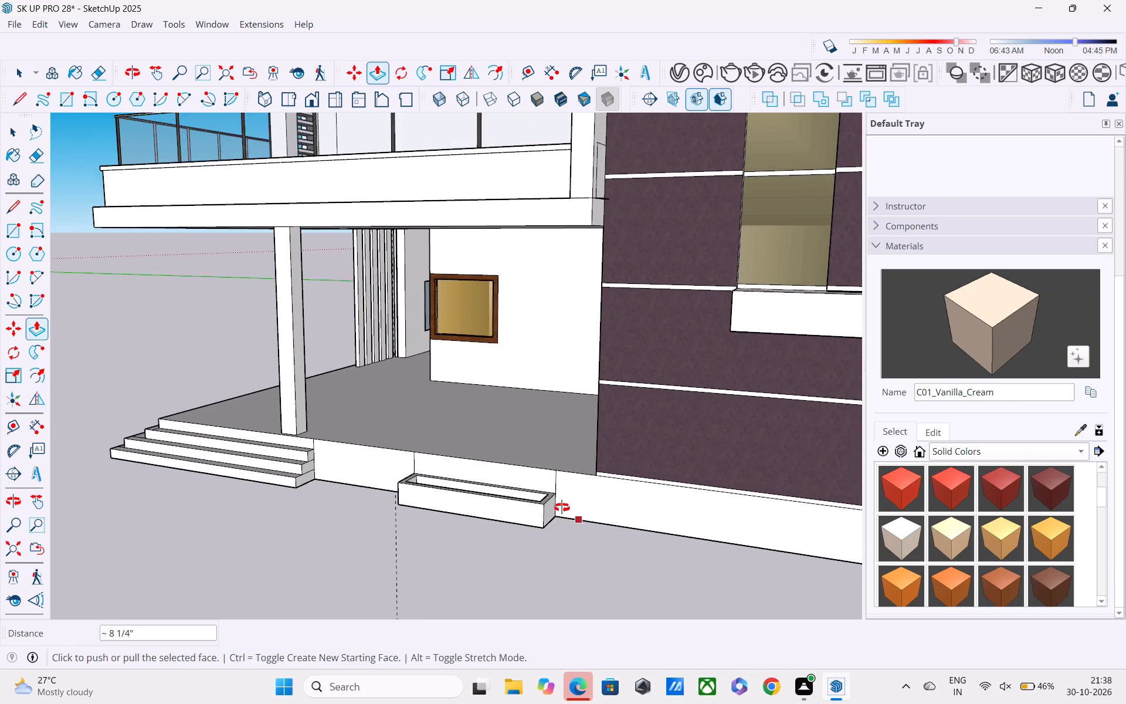
middle_click_drag(562, 507, 539, 487)
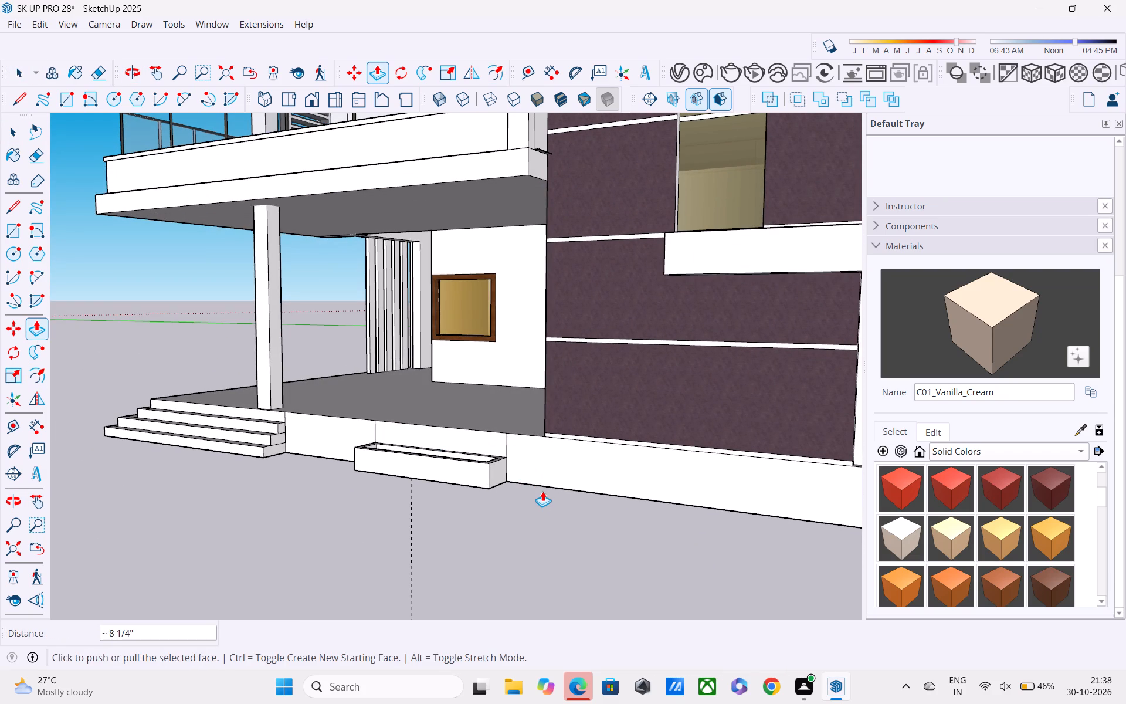
scroll(537, 456, "up", 1)
middle_click_drag(1119, 428, 1057, 424)
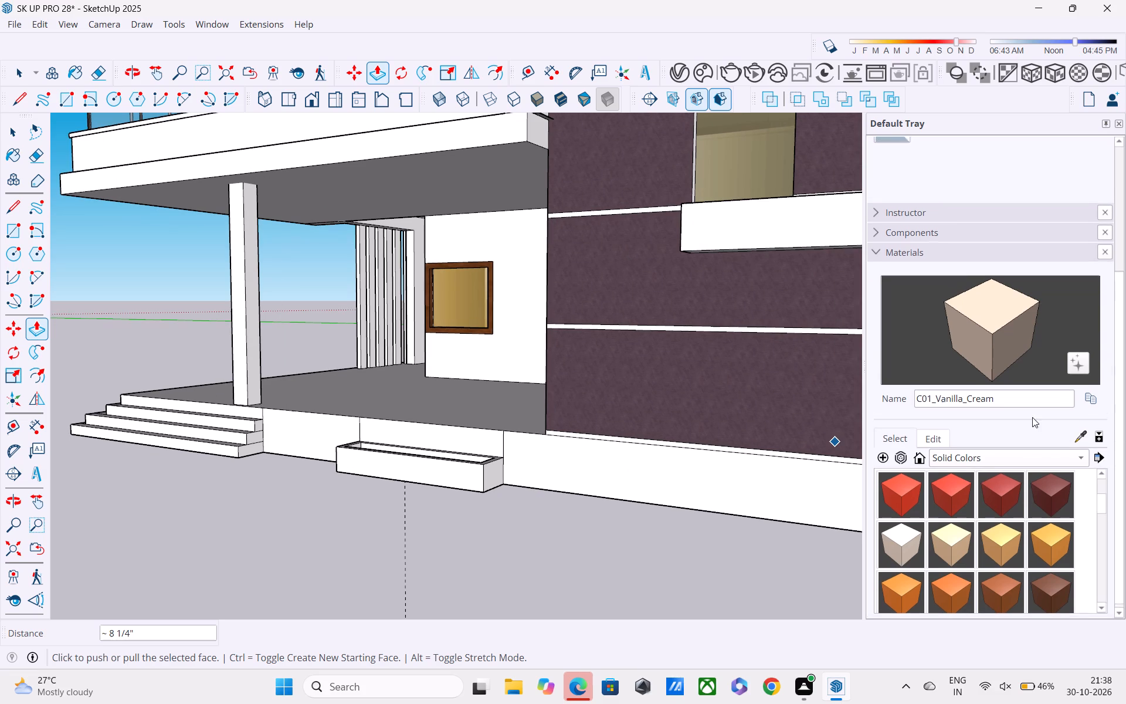
scroll(1026, 414, "down", 2)
middle_click_drag(985, 520, 691, 509, "shift")
scroll(892, 453, "down", 2)
scroll(769, 436, "down", 1)
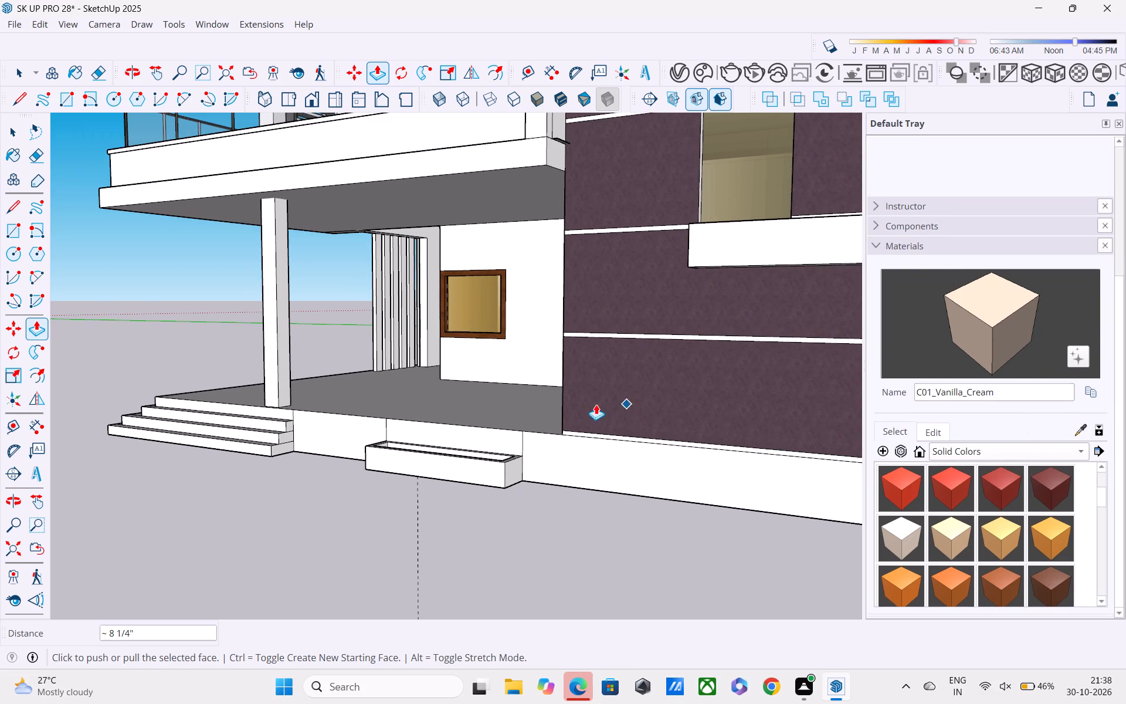
scroll(623, 436, "down", 5)
key("Escape")
middle_click_drag(683, 533, 476, 512, "shift")
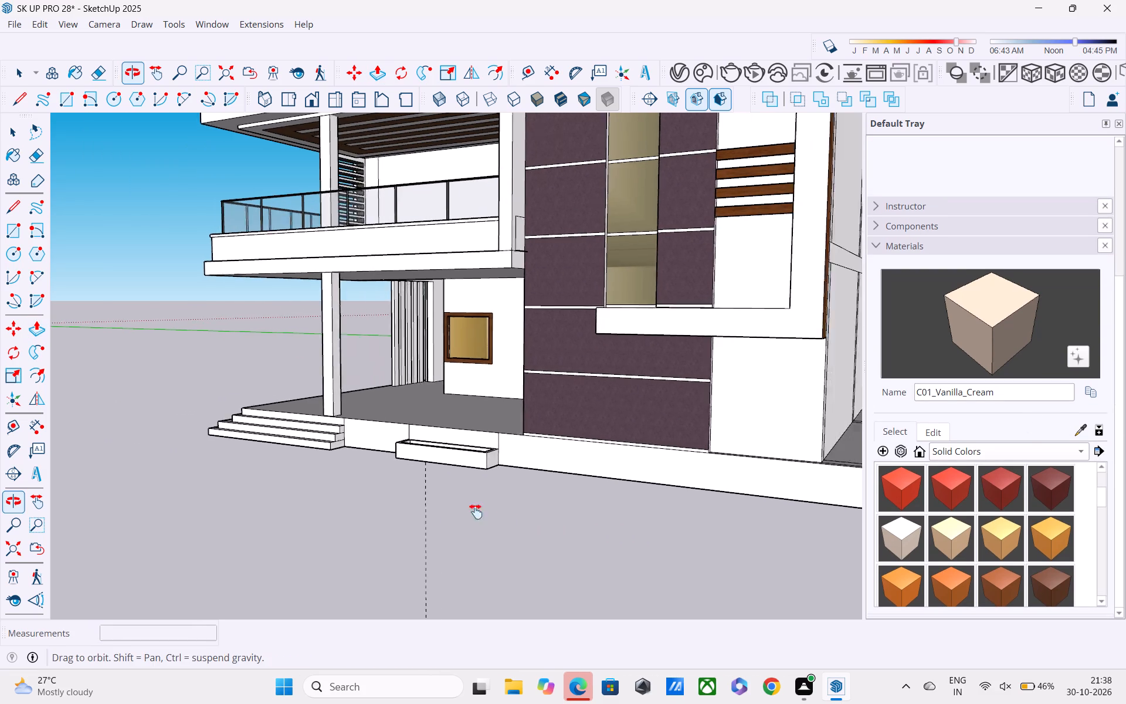
middle_click_drag(476, 512, 340, 495, "shift")
middle_click_drag(992, 411, 974, 486)
middle_click_drag(775, 455, 594, 557)
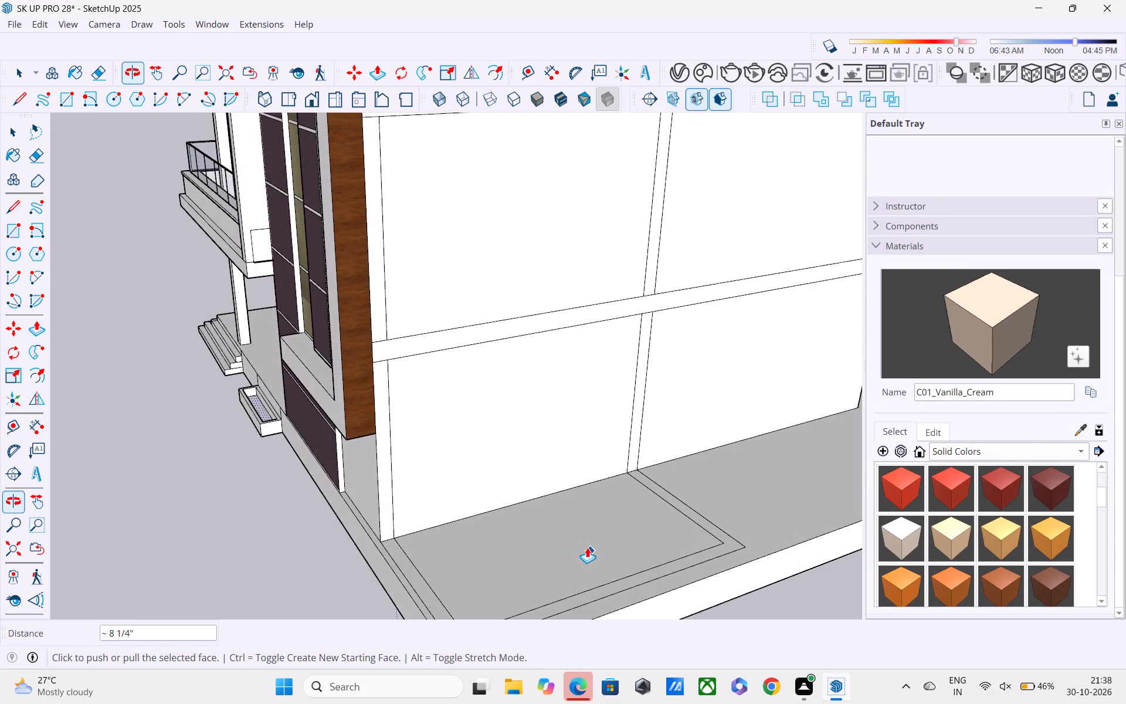
key("space")
left_click(588, 597)
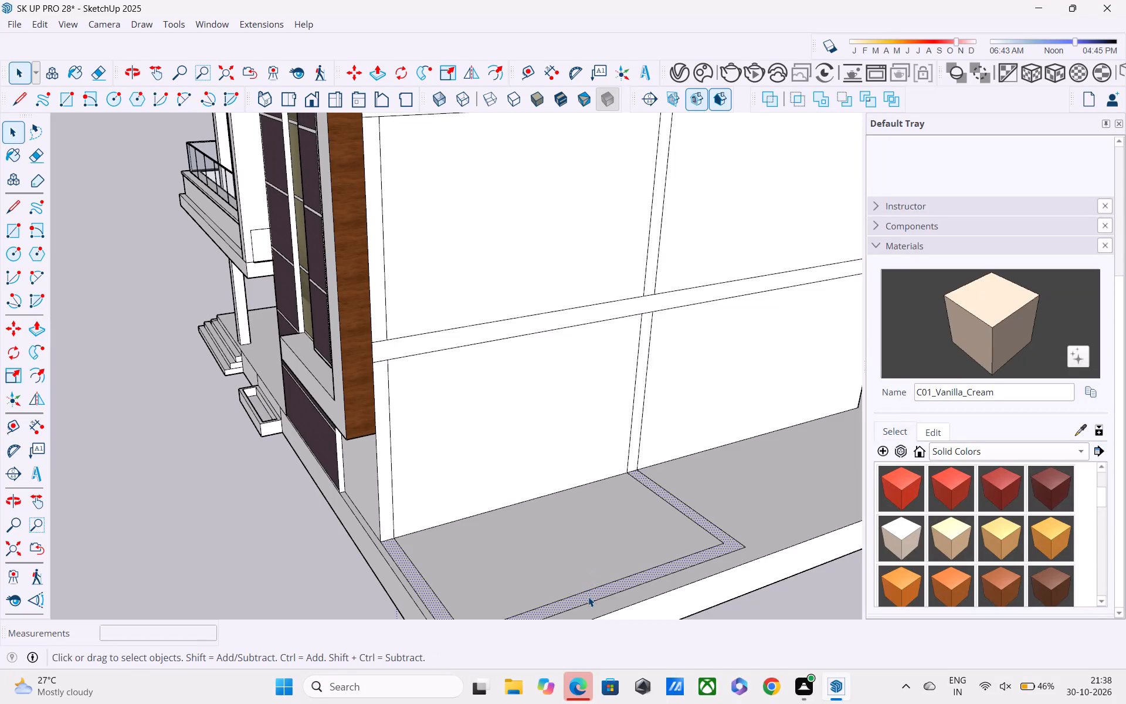
key("p")
left_click(585, 590)
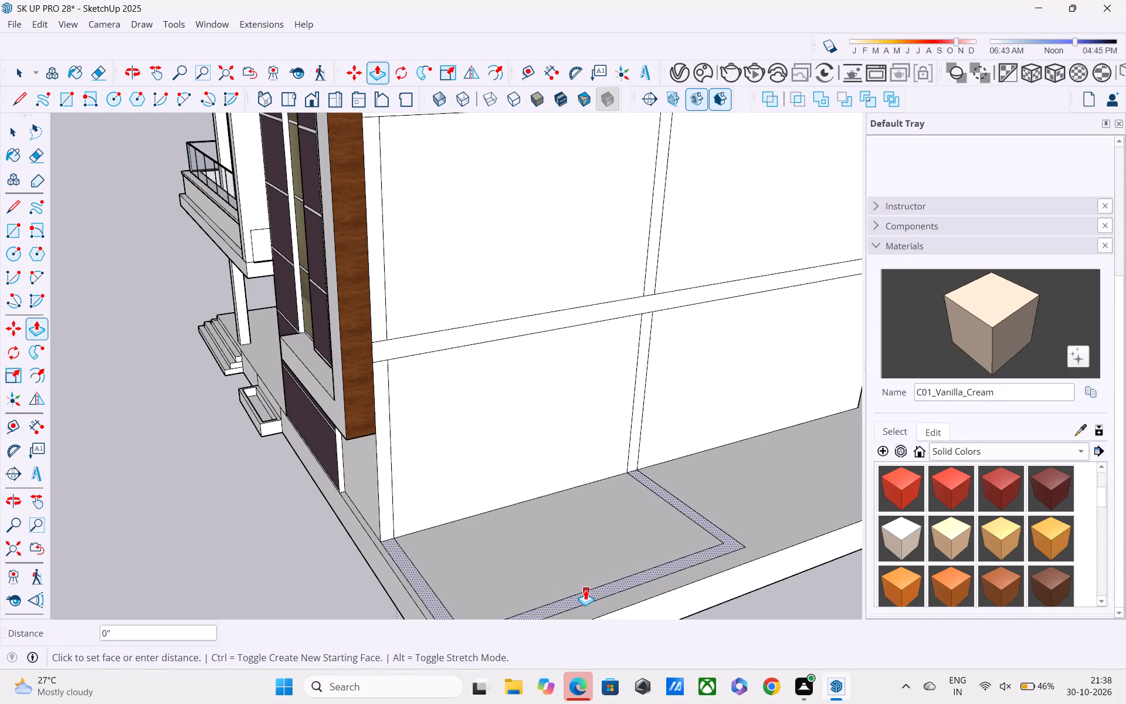
middle_click_drag(585, 506, 673, 424)
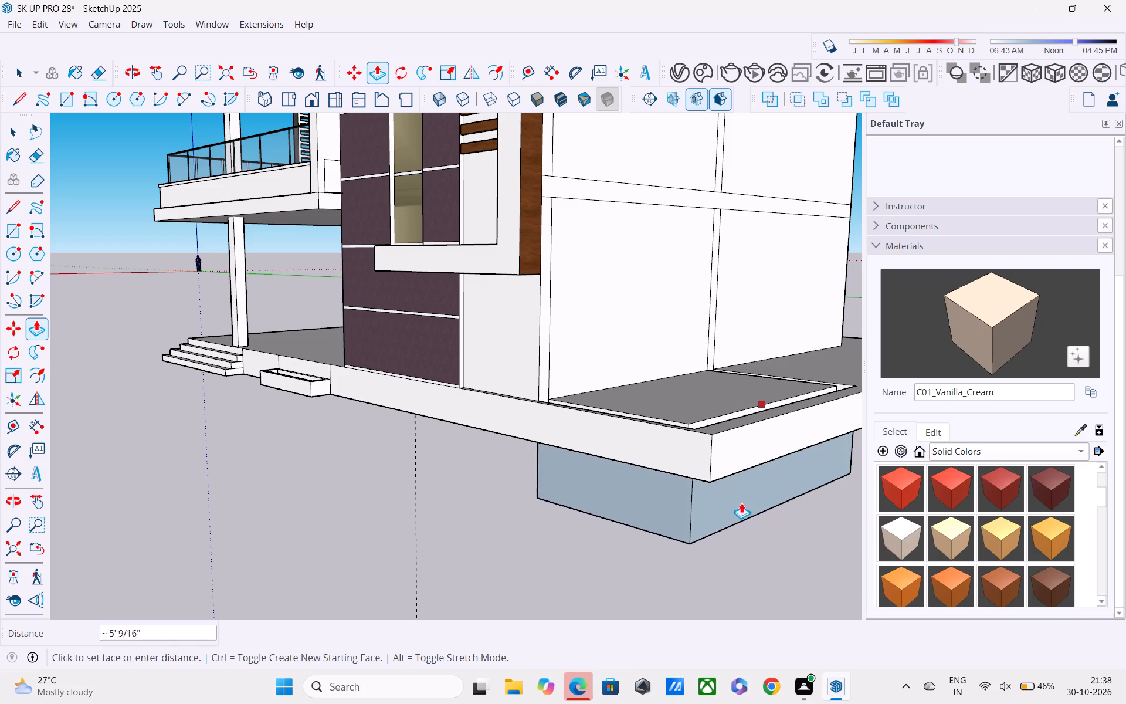
middle_click_drag(741, 503, 740, 642, "shift")
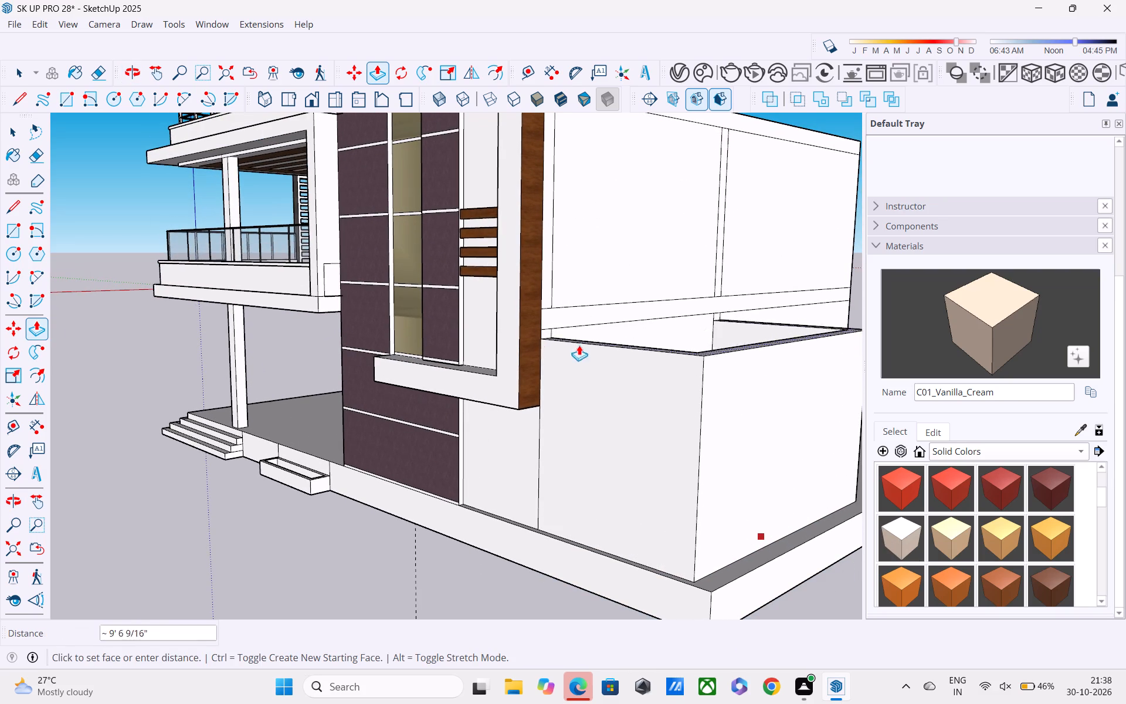
middle_click_drag(593, 357, 602, 664, "shift")
middle_click_drag(618, 618, 609, 515, "shift")
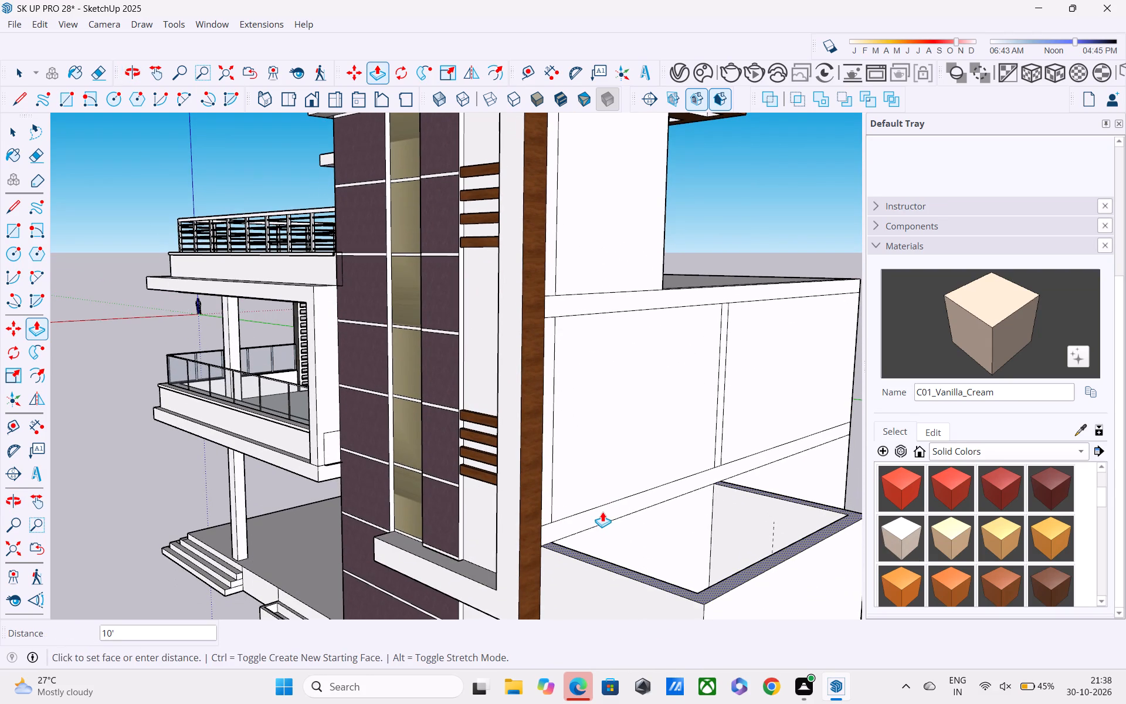
left_click(601, 510, "shift")
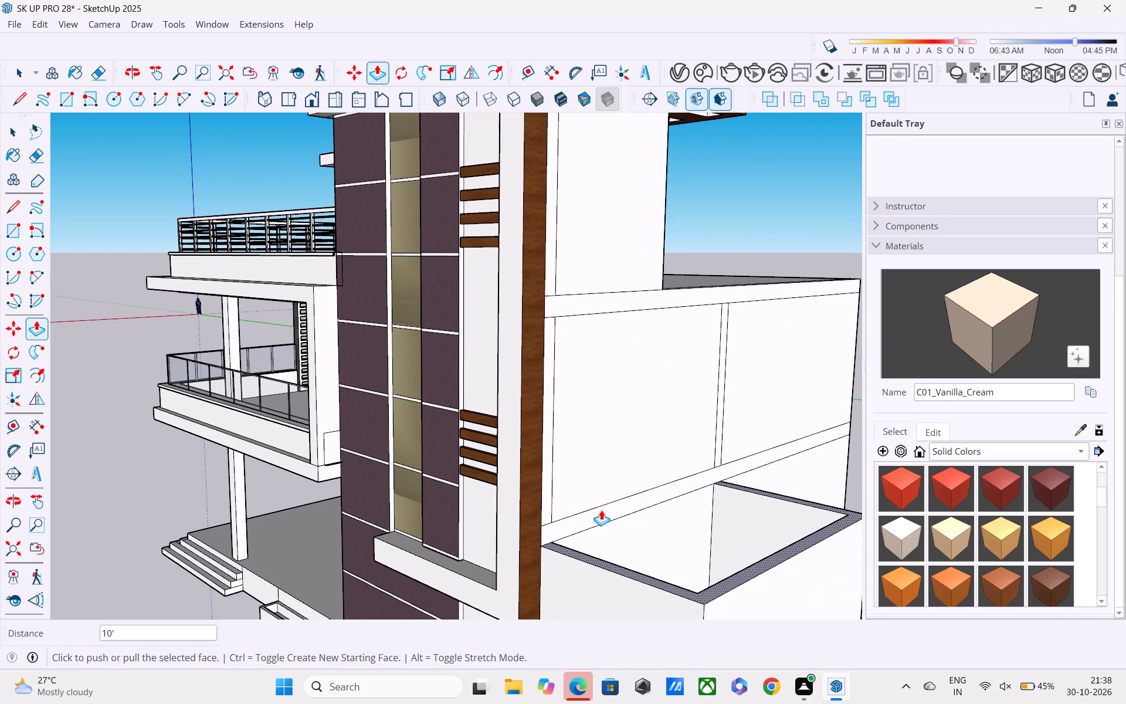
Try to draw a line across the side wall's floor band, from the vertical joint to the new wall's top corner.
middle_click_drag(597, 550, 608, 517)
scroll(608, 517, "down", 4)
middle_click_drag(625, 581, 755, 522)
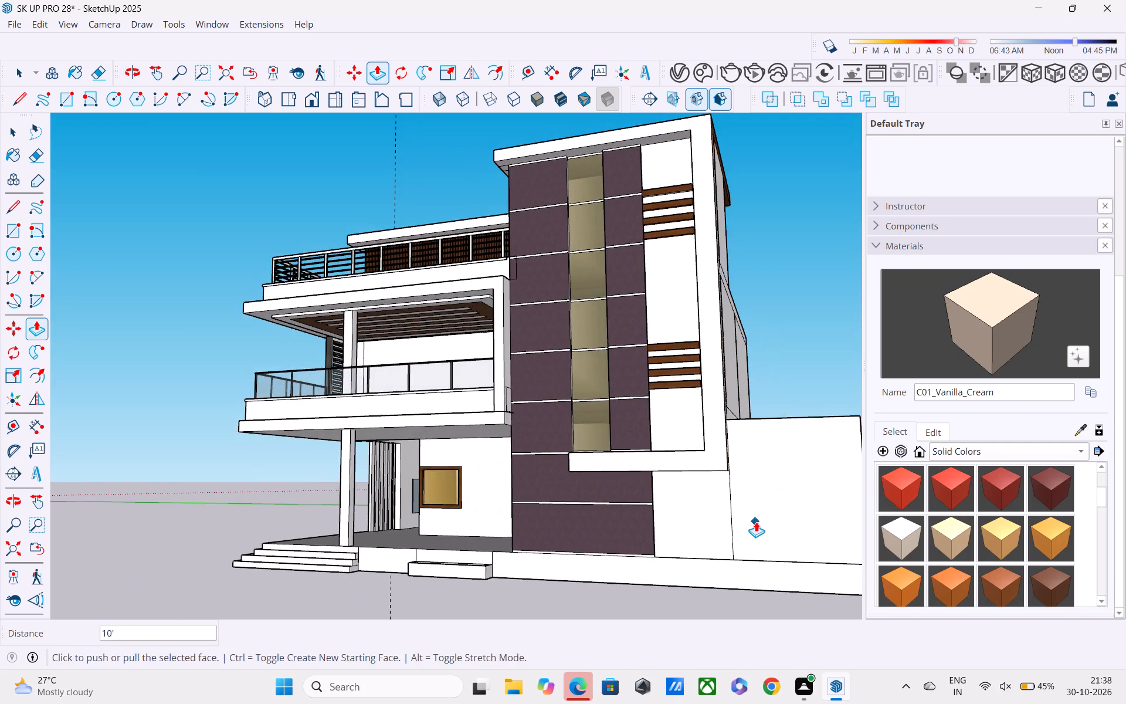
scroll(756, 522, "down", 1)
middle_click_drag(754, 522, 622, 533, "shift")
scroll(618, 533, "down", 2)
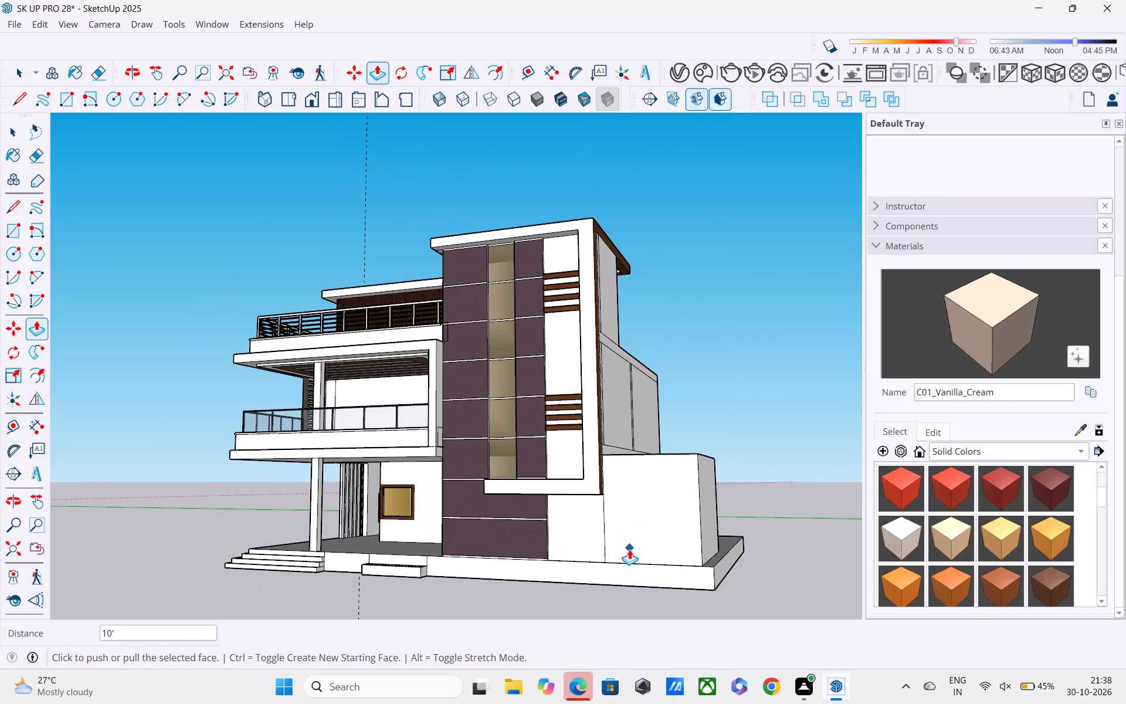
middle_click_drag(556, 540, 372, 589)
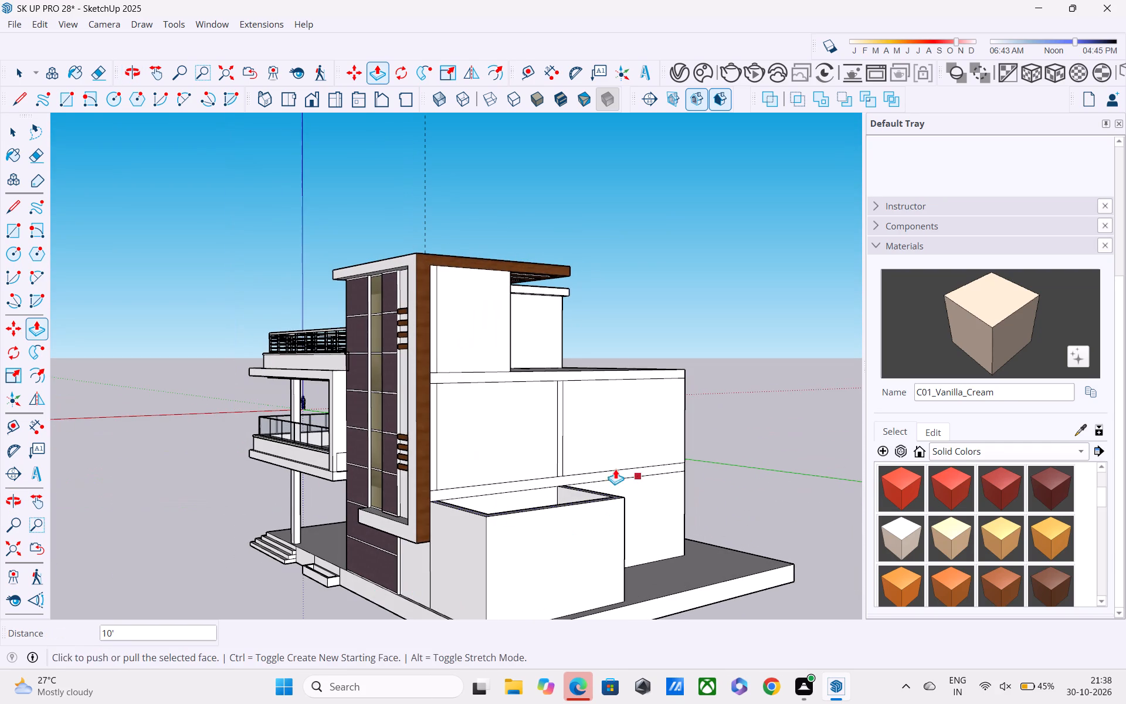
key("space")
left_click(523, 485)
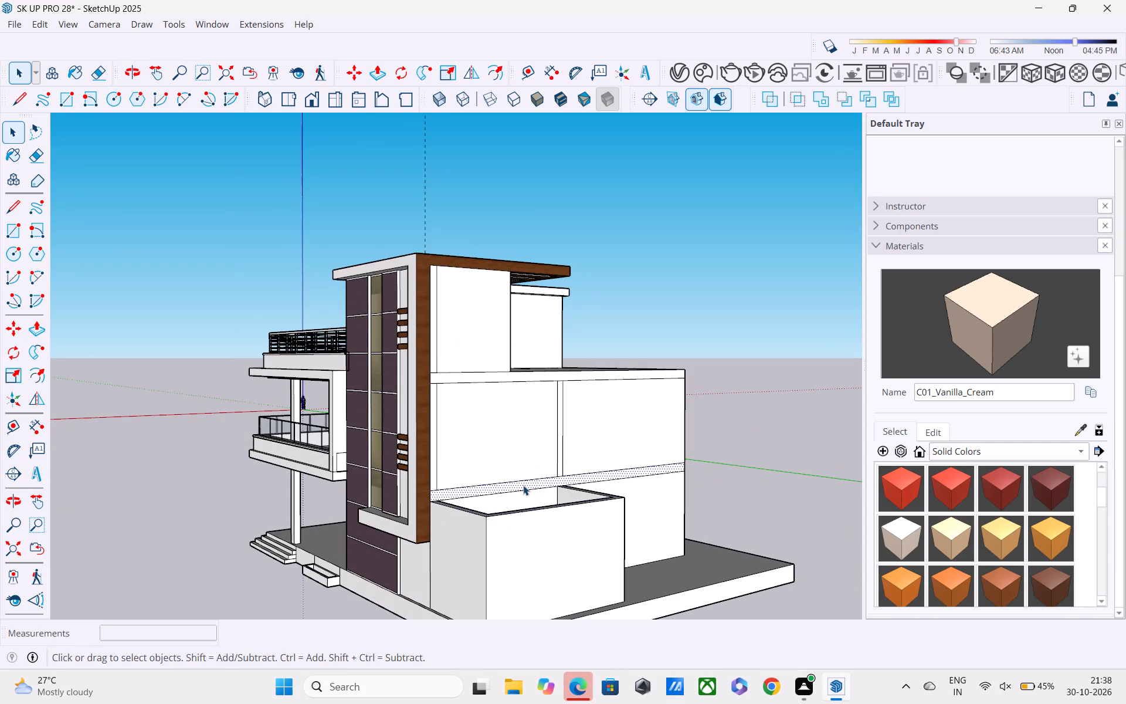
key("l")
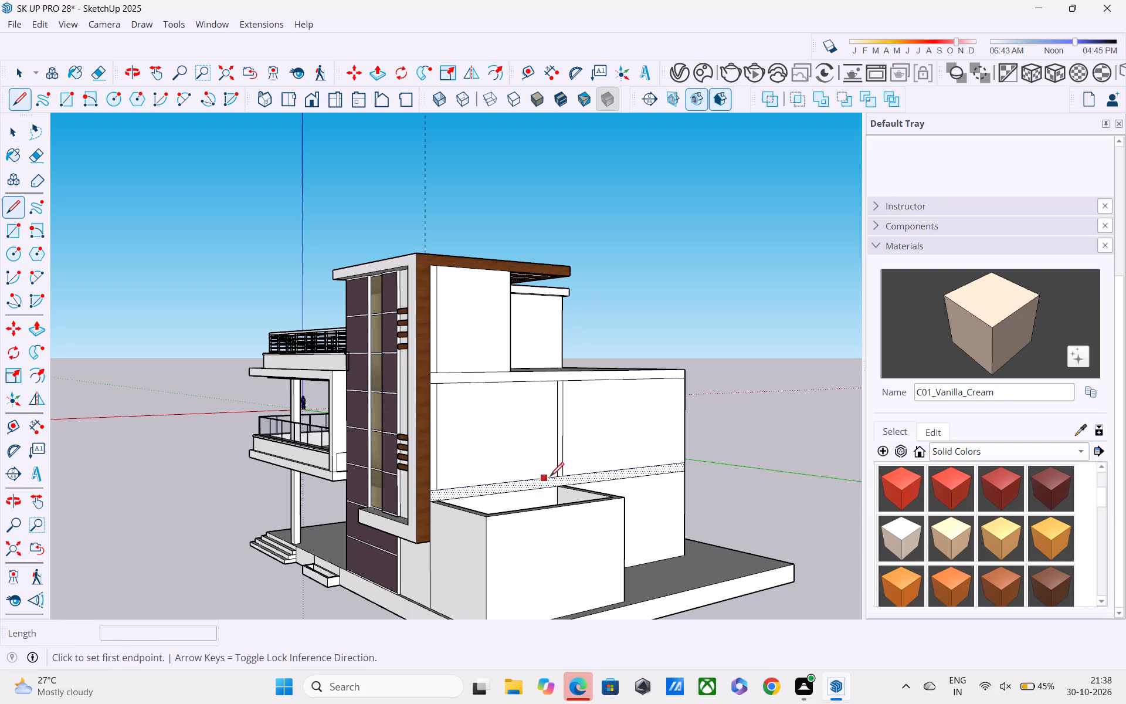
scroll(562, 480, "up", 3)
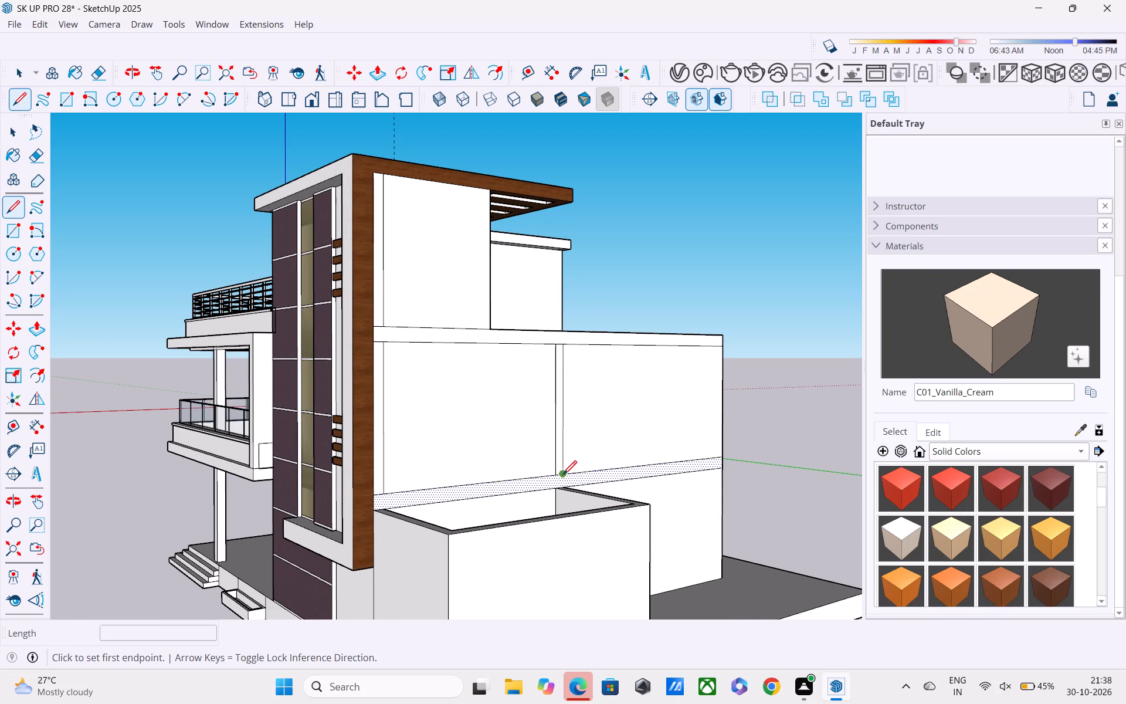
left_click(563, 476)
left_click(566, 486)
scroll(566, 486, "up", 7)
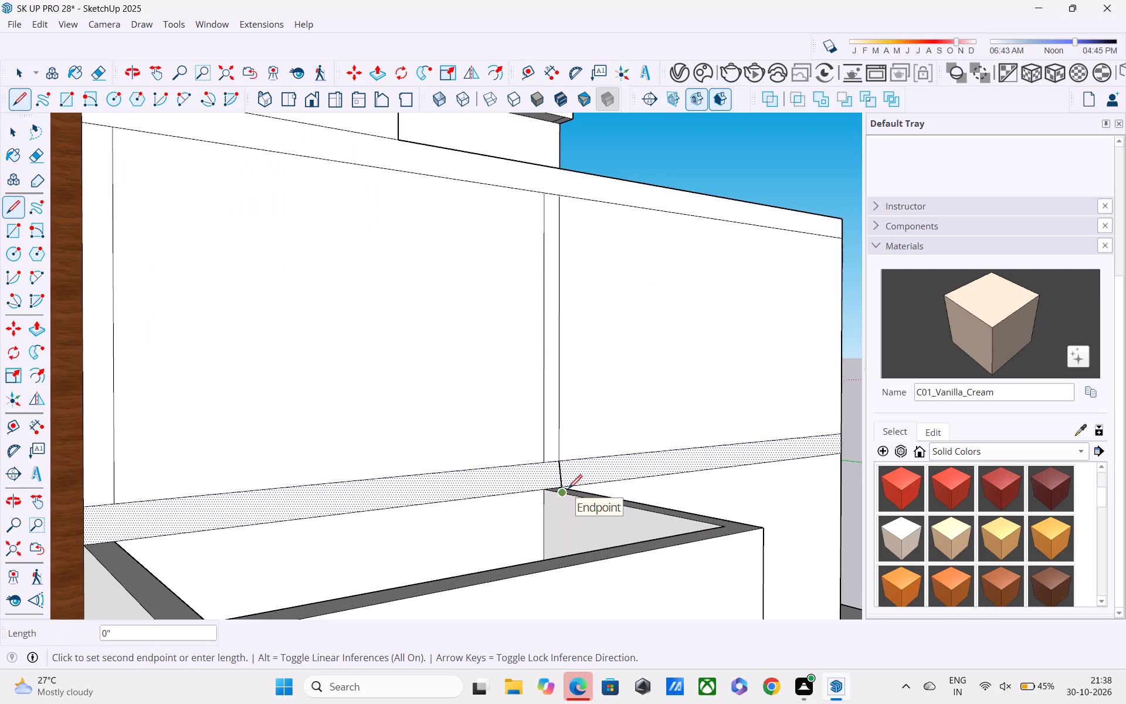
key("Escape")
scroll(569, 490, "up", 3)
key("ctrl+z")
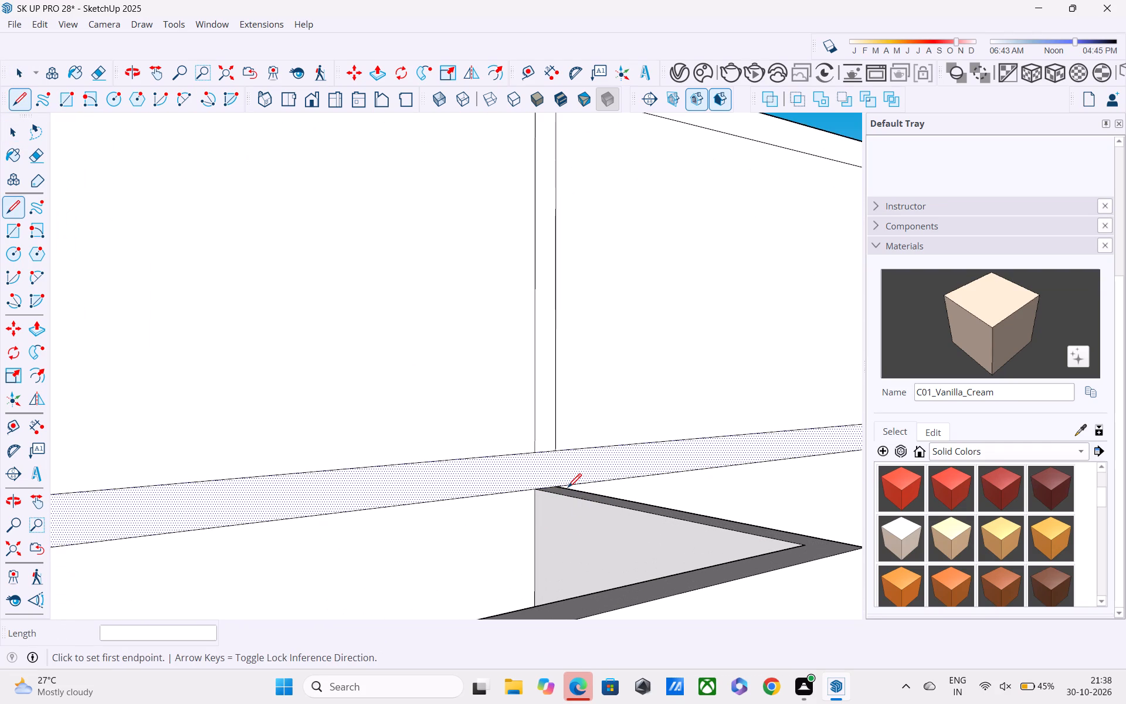
Draw a 1' vertical line across the side wall's floor band, from the new wall's top outer corner to the vertical joint.
scroll(568, 489, "up", 1)
middle_click_drag(554, 493, 489, 515)
scroll(477, 520, "up", 4)
left_click(459, 515)
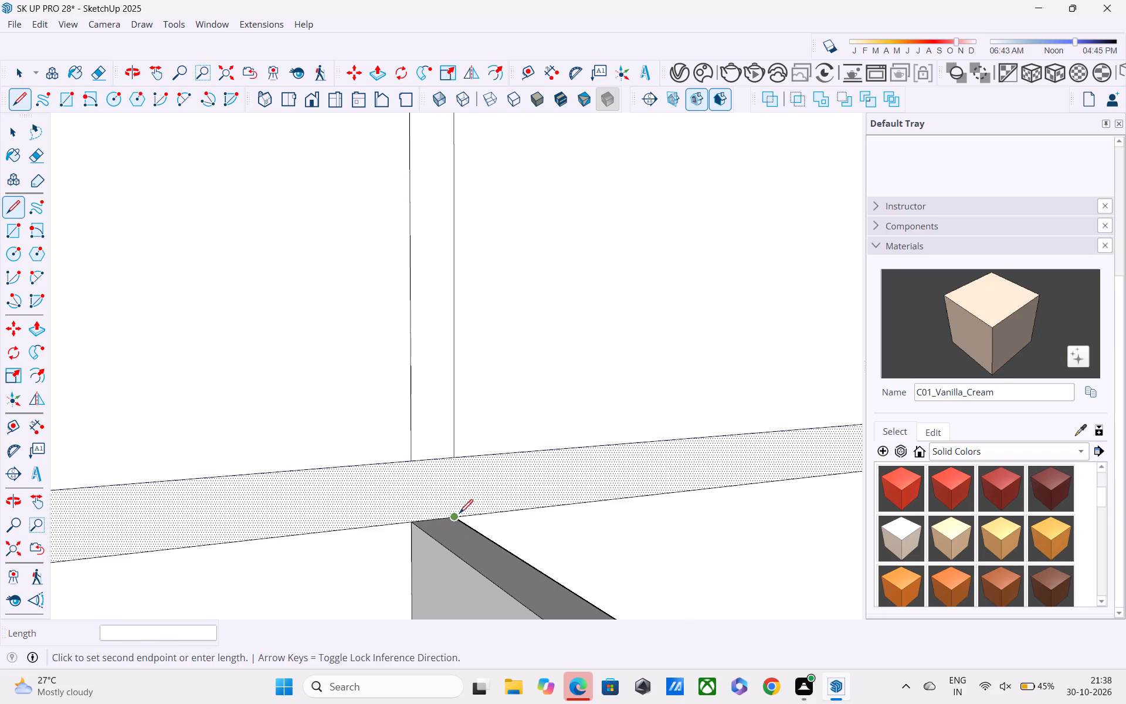
left_click(448, 464)
Extrude the split floor band section outward 8' 9" to form the roof slab over the side room walls.
key("p")
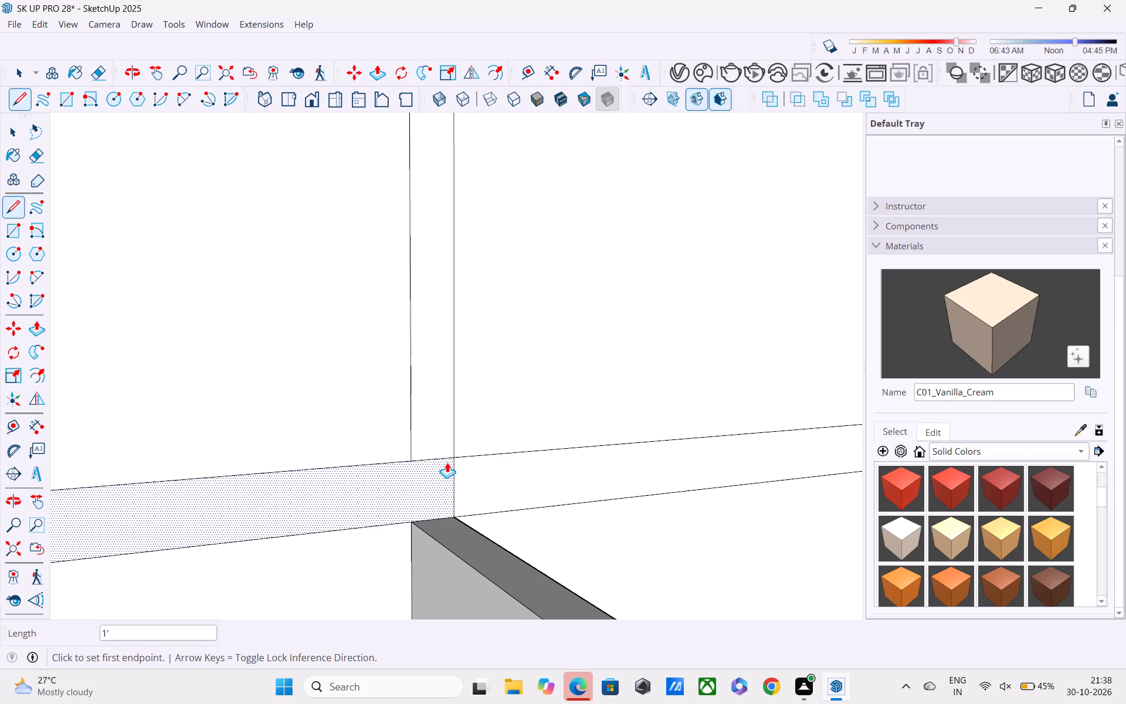
left_click(432, 477)
scroll(485, 522, "down", 10)
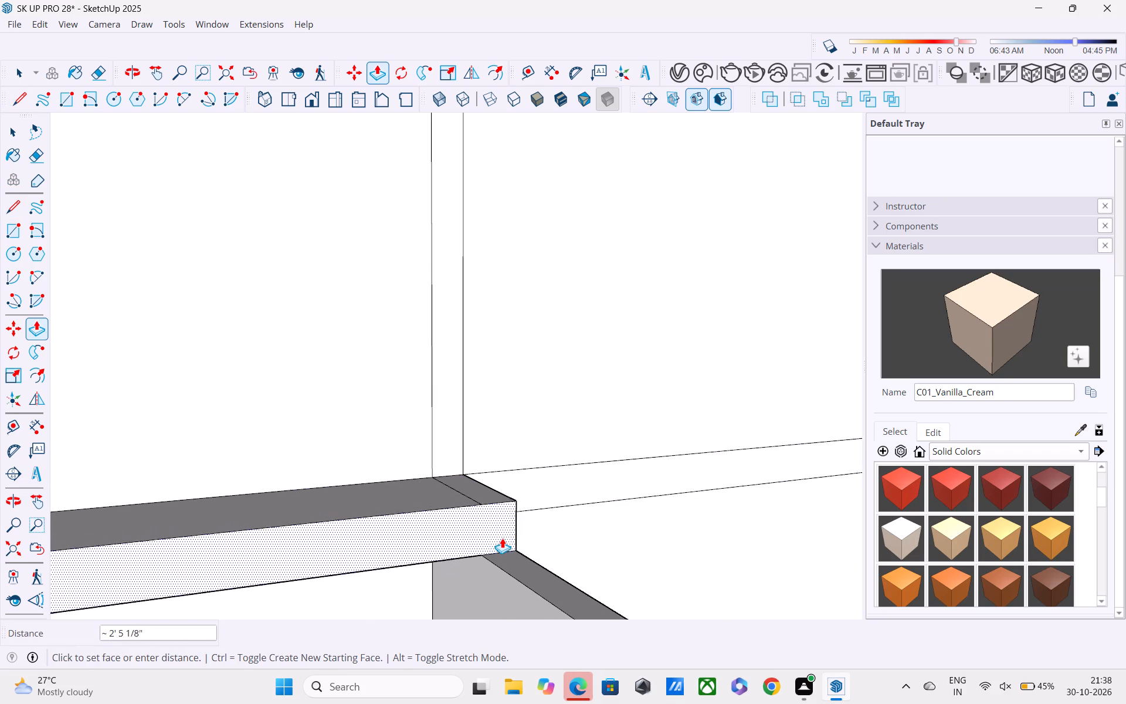
middle_click_drag(503, 538, 579, 454)
scroll(579, 453, "down", 10)
middle_click_drag(598, 495, 612, 503)
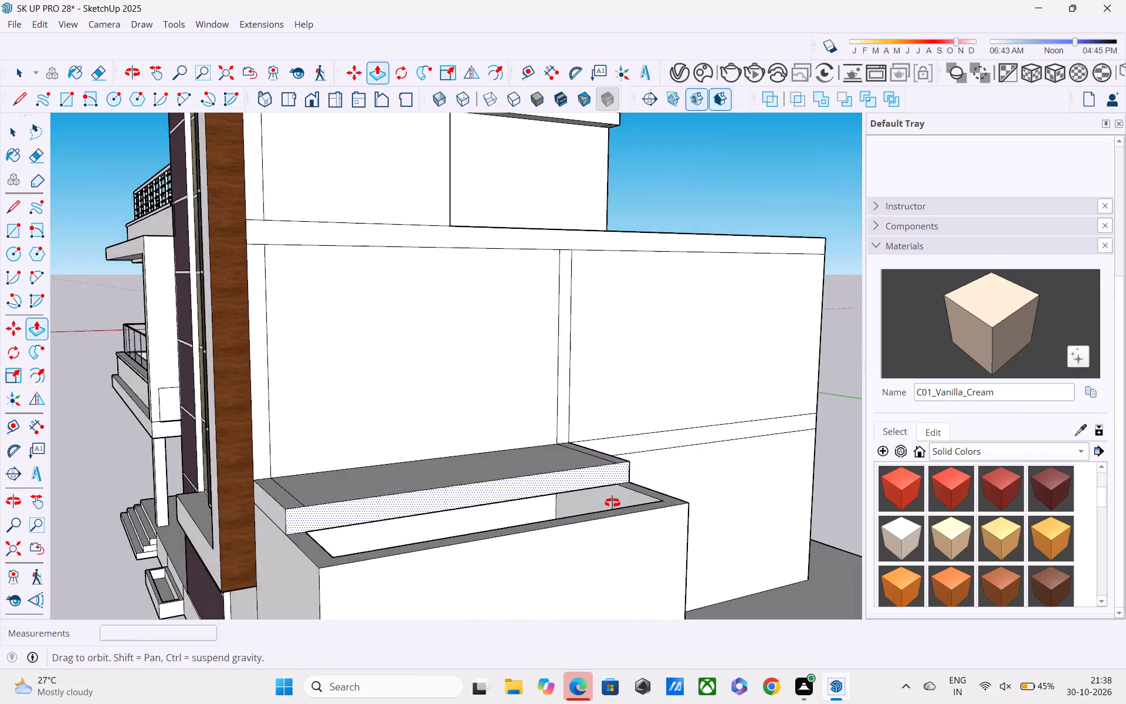
middle_click_drag(612, 503, 640, 482)
left_click(629, 503)
middle_click_drag(316, 612, 414, 614)
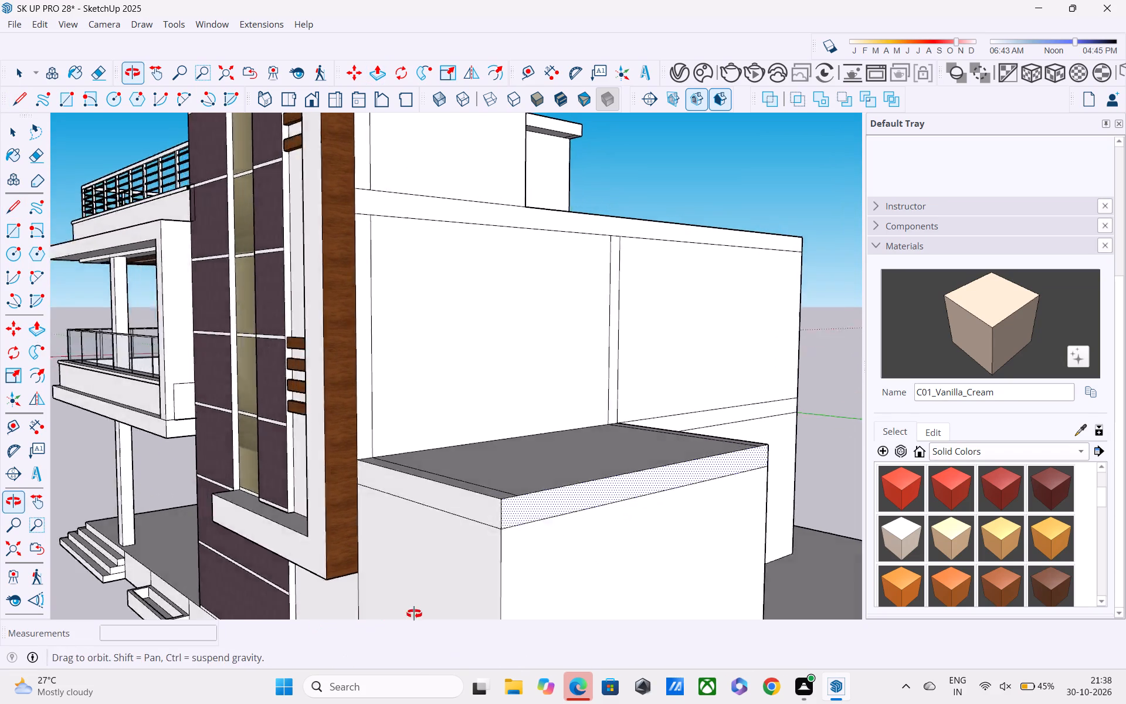
middle_click_drag(414, 614, 593, 501)
scroll(601, 489, "down", 8)
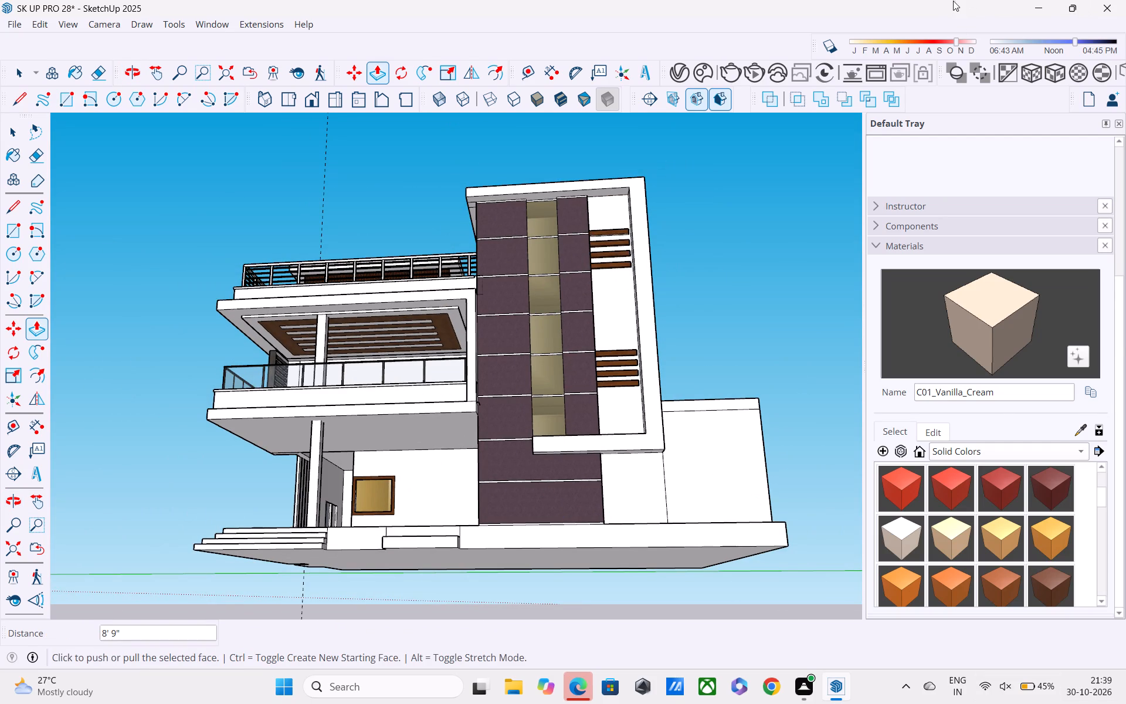
left_click_drag(763, 472, 721, 487)
key("ctrl+z")
Erase the seam lines between the side room's walls and its roof slab, including the leftover short segments at the corners.
middle_click_drag(791, 435, 768, 439)
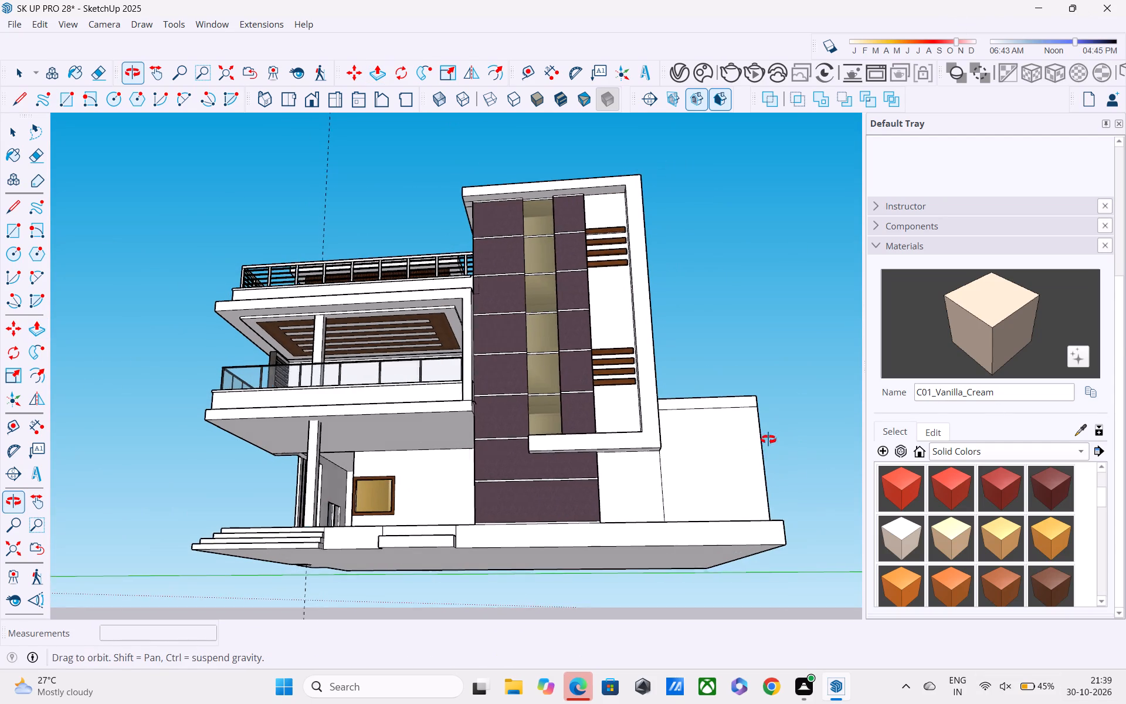
middle_click_drag(768, 439, 643, 525)
scroll(657, 505, "down", 5)
scroll(842, 333, "up", 1)
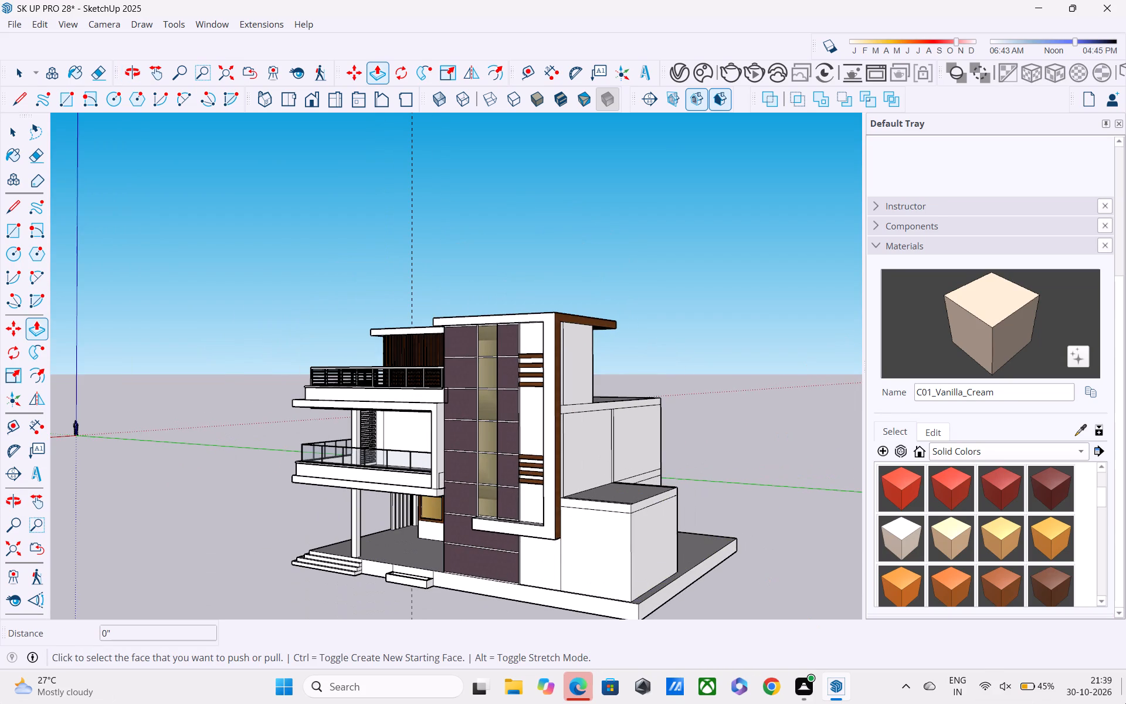
scroll(608, 539, "down", 1)
scroll(608, 539, "up", 1)
middle_click_drag(608, 539, 618, 463)
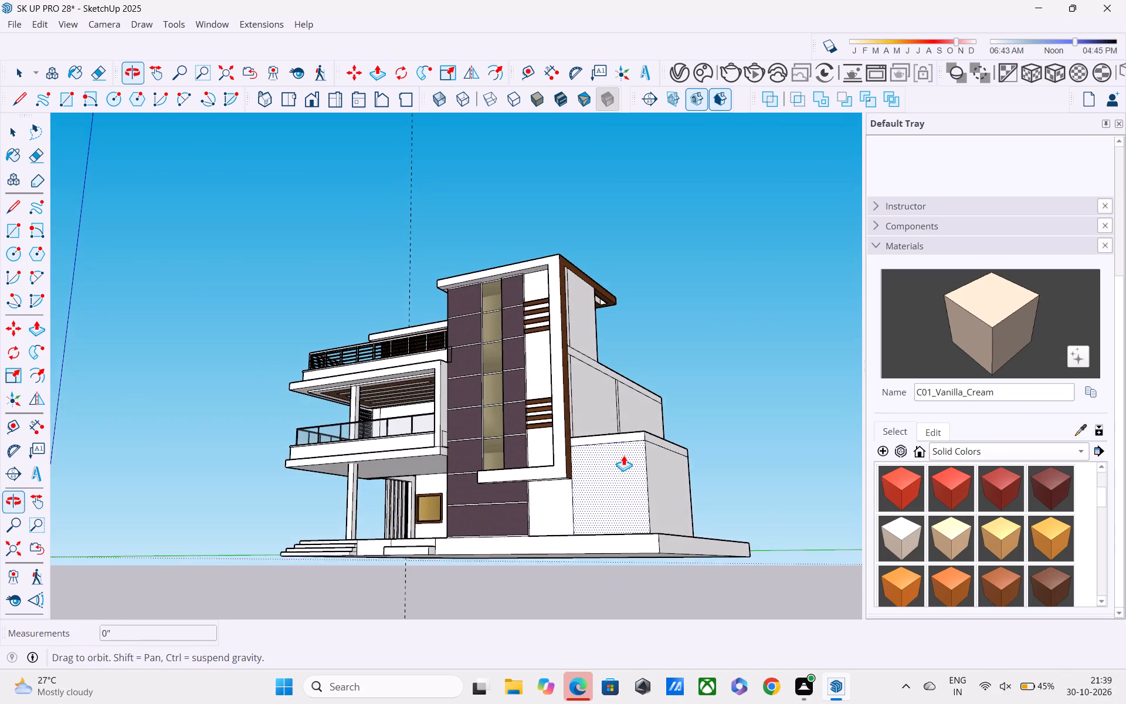
scroll(623, 455, "down", 2)
middle_click_drag(624, 445, 642, 387)
scroll(640, 417, "up", 4)
key("space")
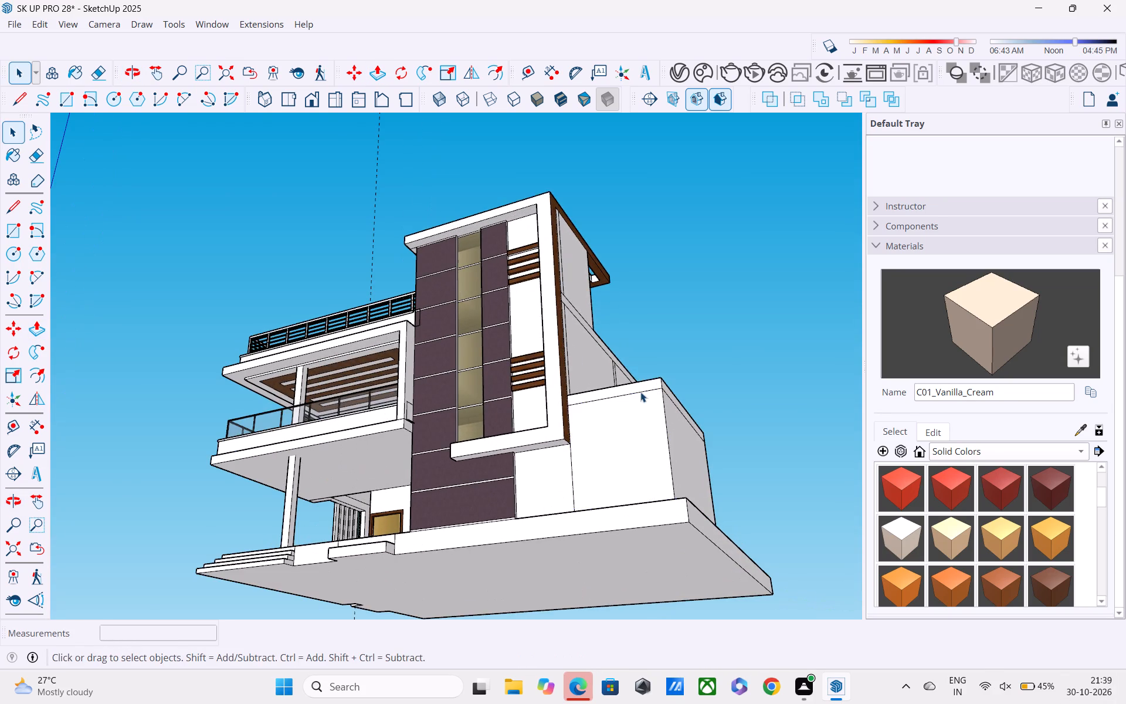
scroll(639, 389, "up", 2)
key("e")
scroll(637, 386, "up", 1)
left_click(635, 398)
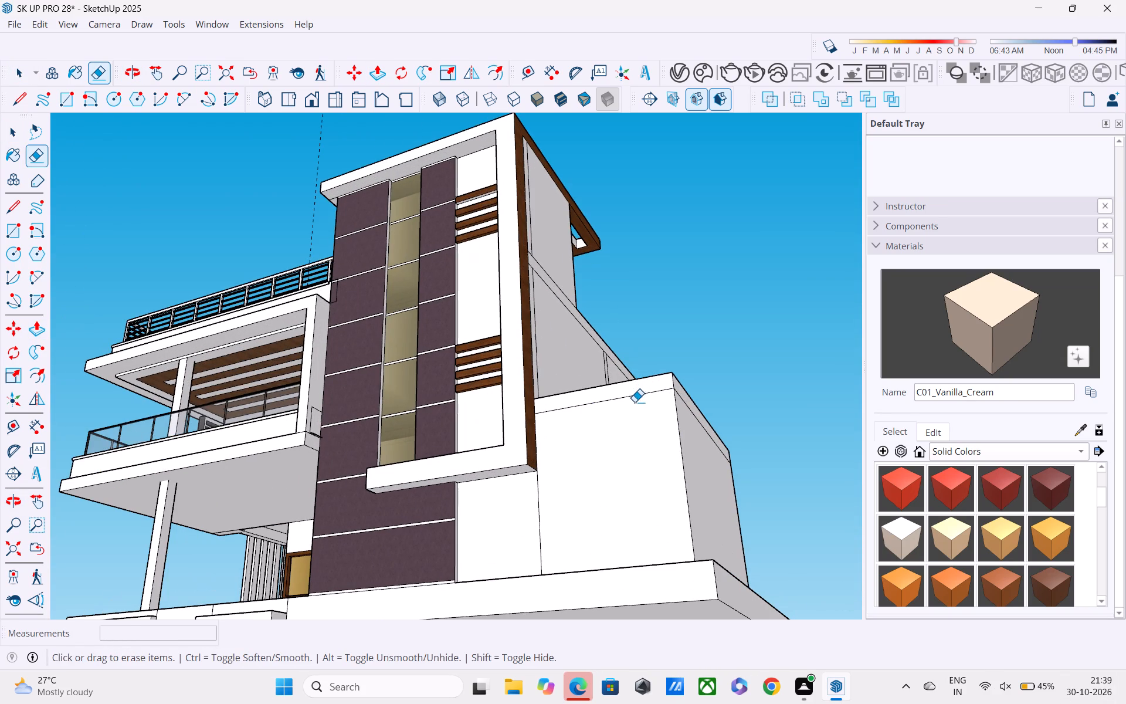
left_click(634, 397)
middle_click_drag(673, 422, 589, 454)
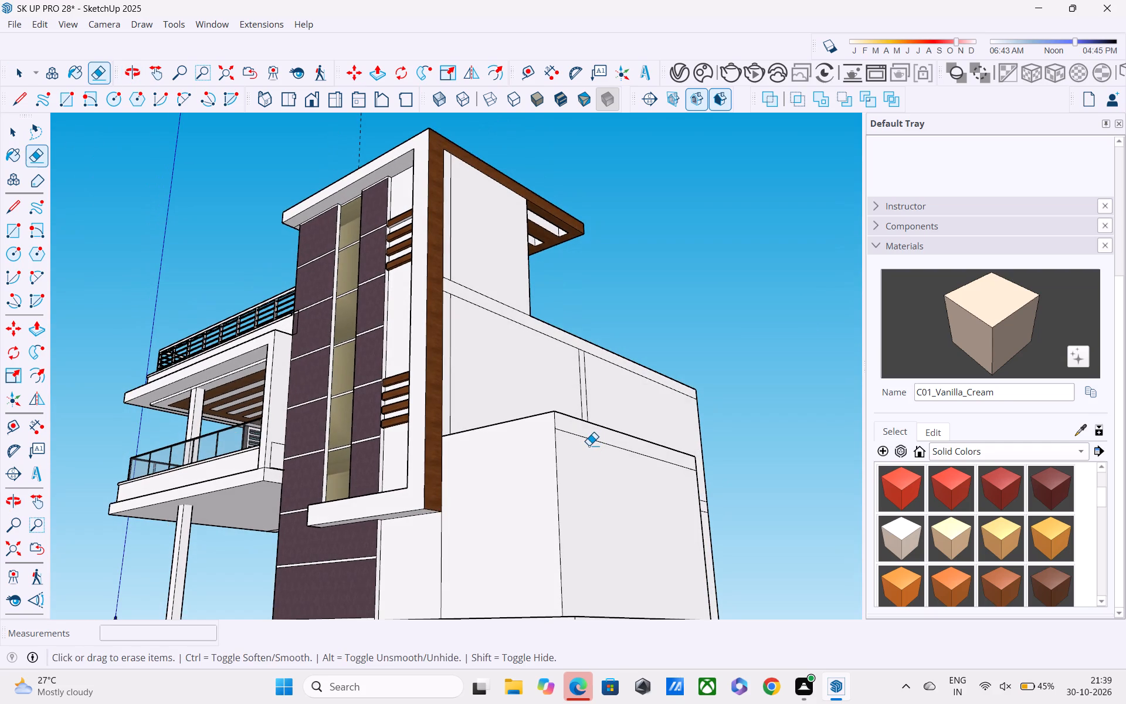
left_click(588, 440)
scroll(577, 431, "up", 2)
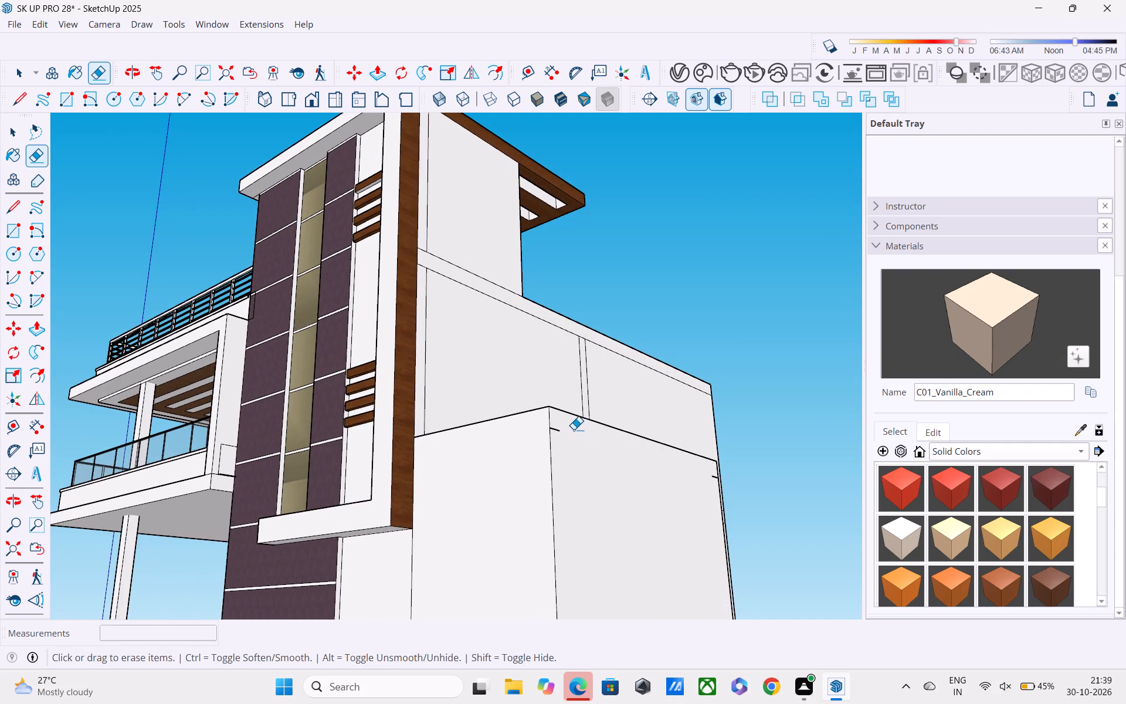
left_click(552, 430)
key("ctrl+z")
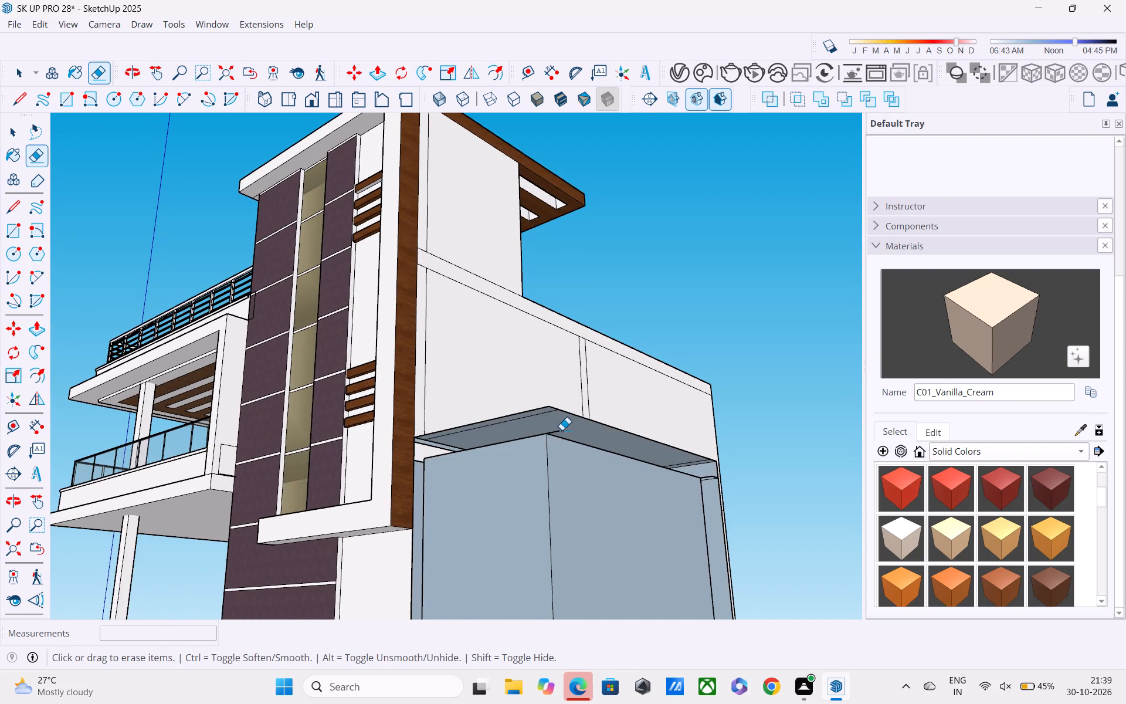
left_click(559, 430)
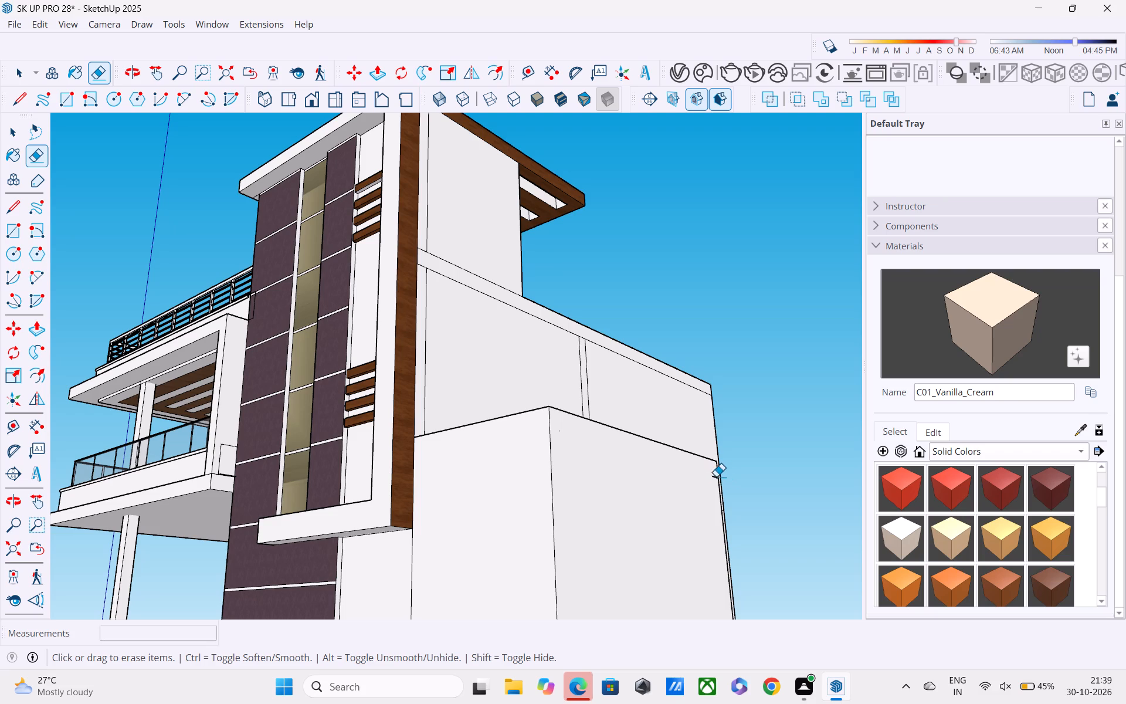
left_click(715, 477)
Draw a window rectangle about 5' 1 5/8" by 3' 9 7/16" on the side room's front wall.
middle_click_drag(713, 480, 827, 452)
scroll(794, 448, "down", 2)
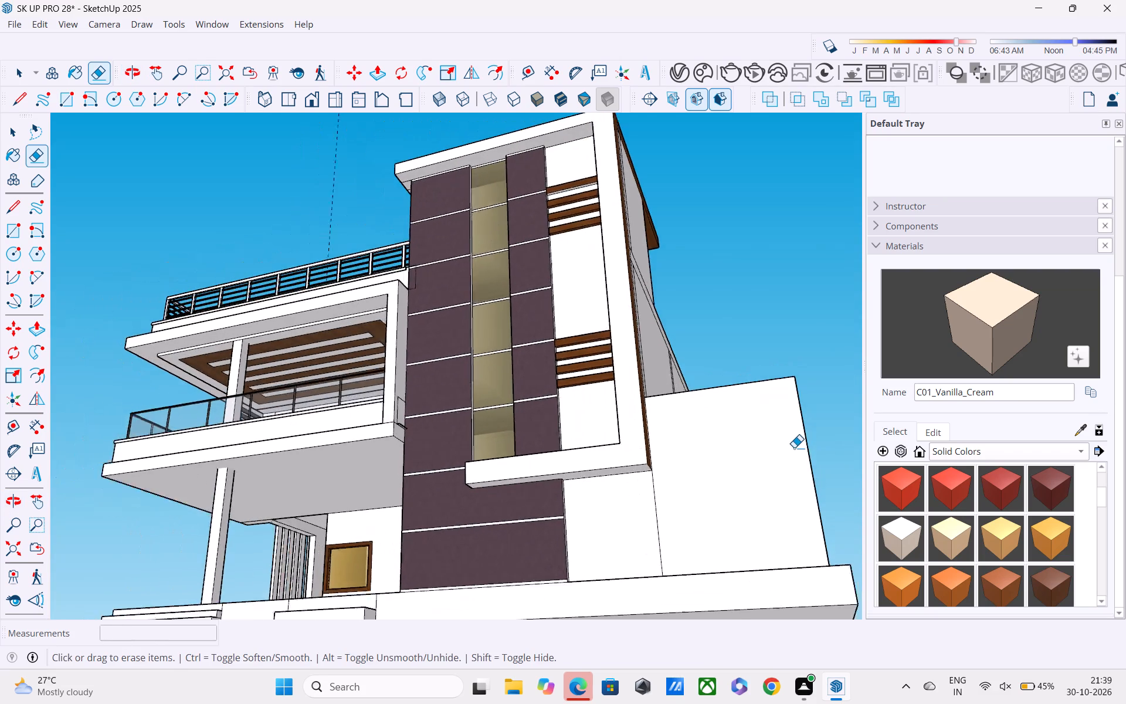
scroll(794, 448, "down", 3)
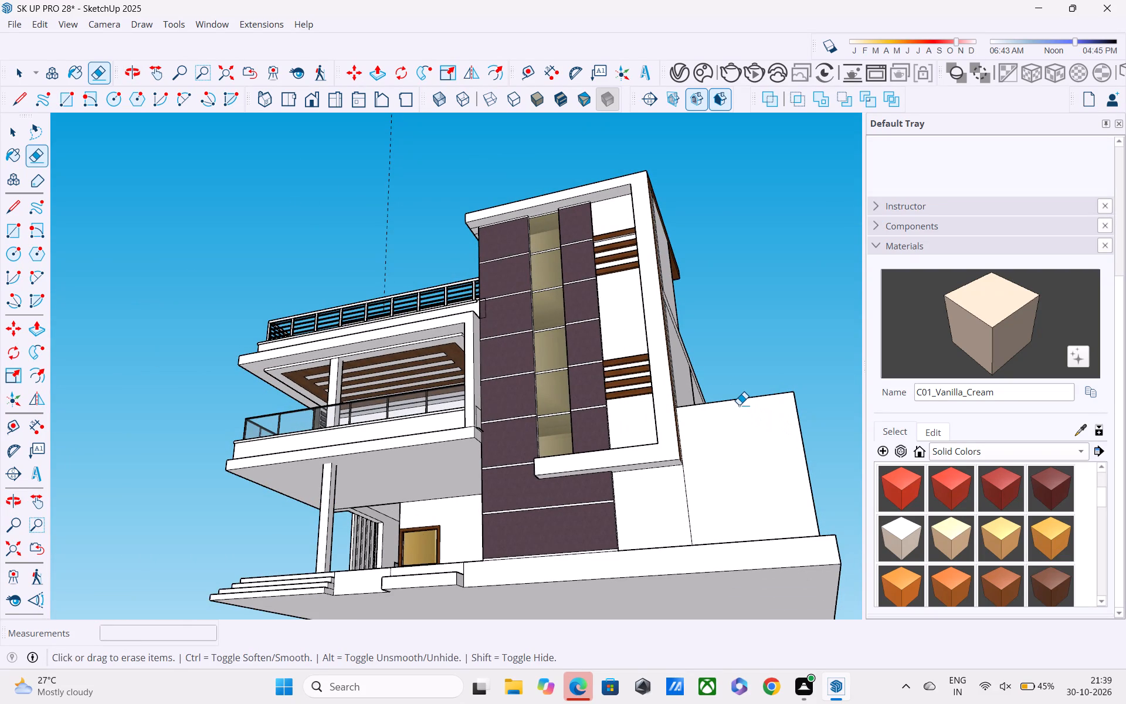
key("r")
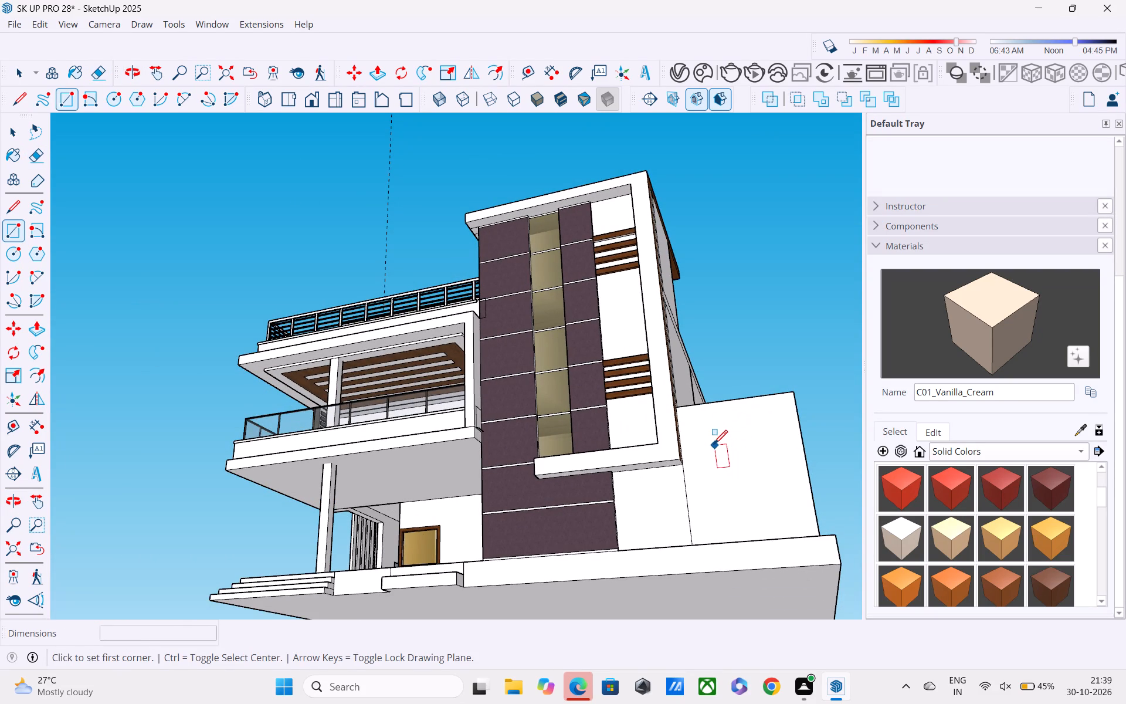
left_click(713, 442)
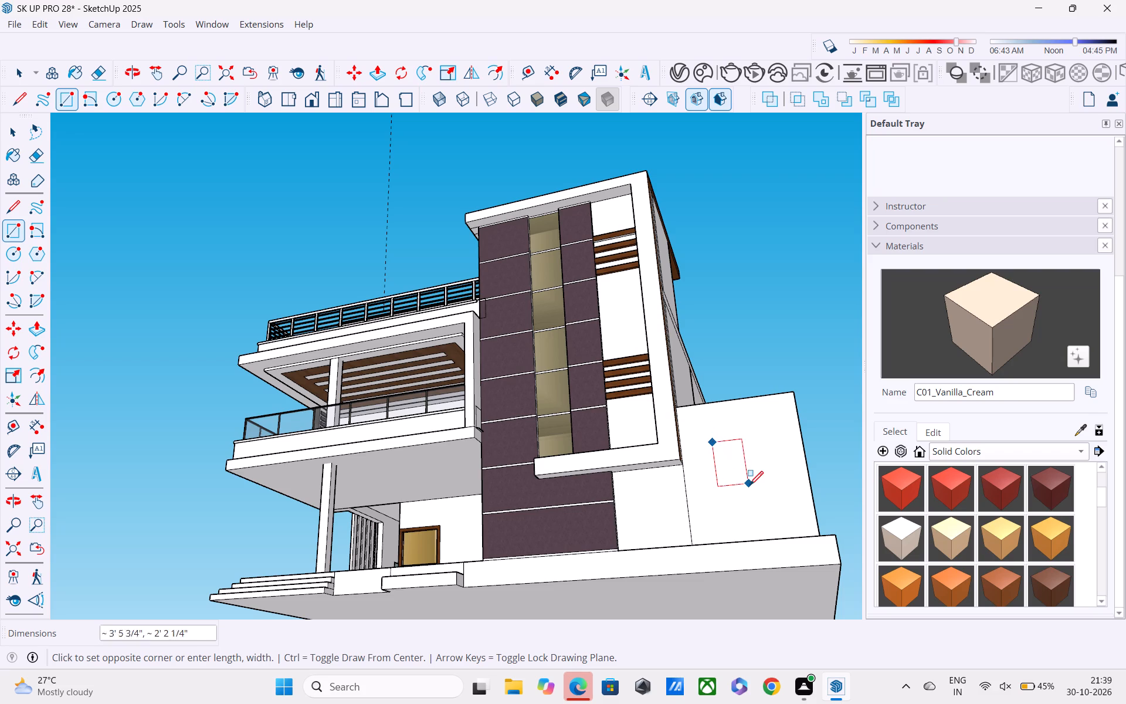
left_click(775, 503)
Offset the window rectangle inward about 6 3/4" to form a frame border.
middle_click_drag(768, 493, 782, 541)
scroll(774, 516, "down", 1)
middle_click_drag(772, 514, 735, 461)
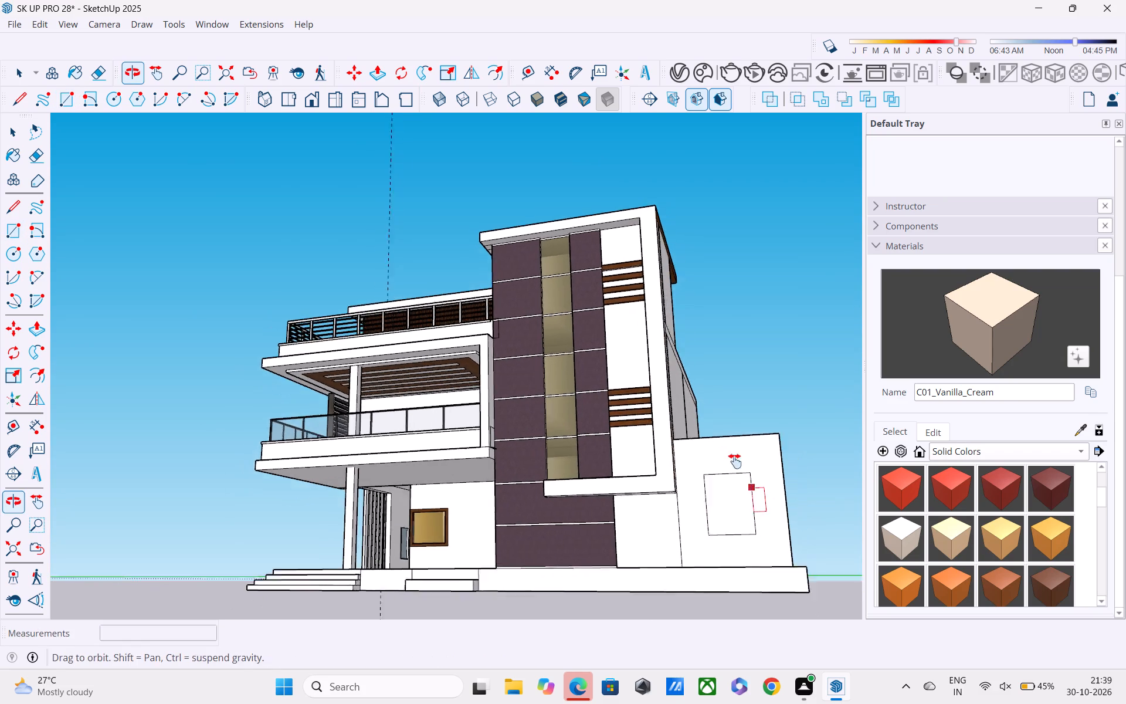
middle_click_drag(735, 461, 708, 424)
key("space")
left_click(696, 429)
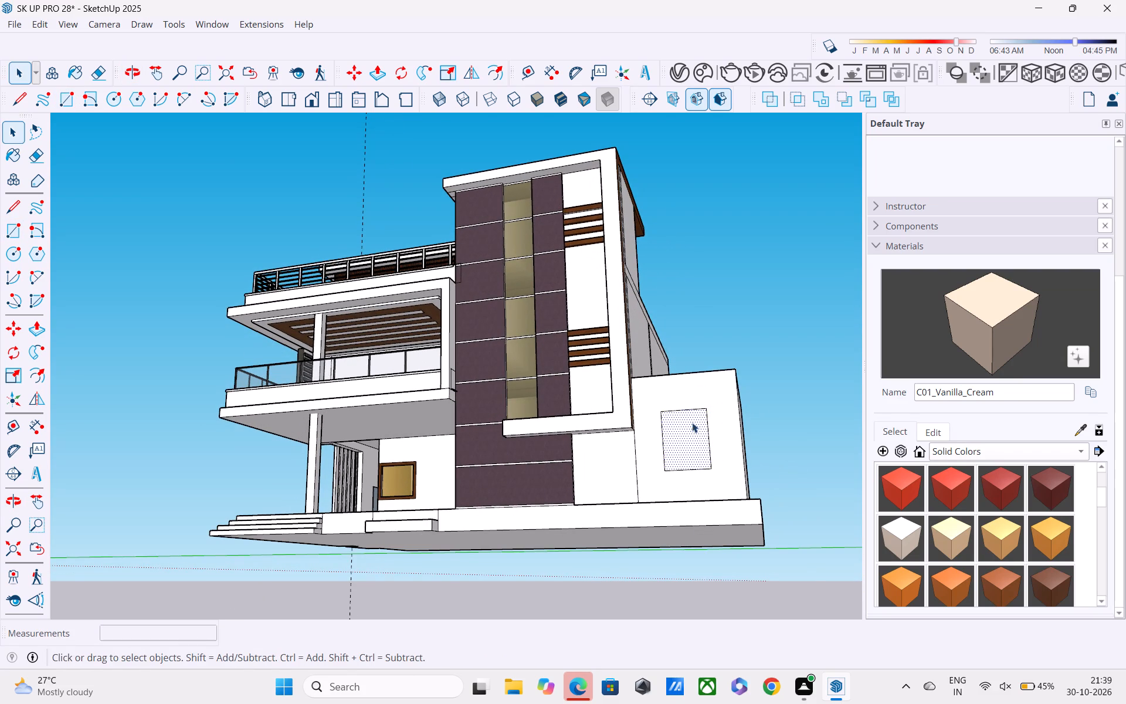
key("f")
left_click(691, 422)
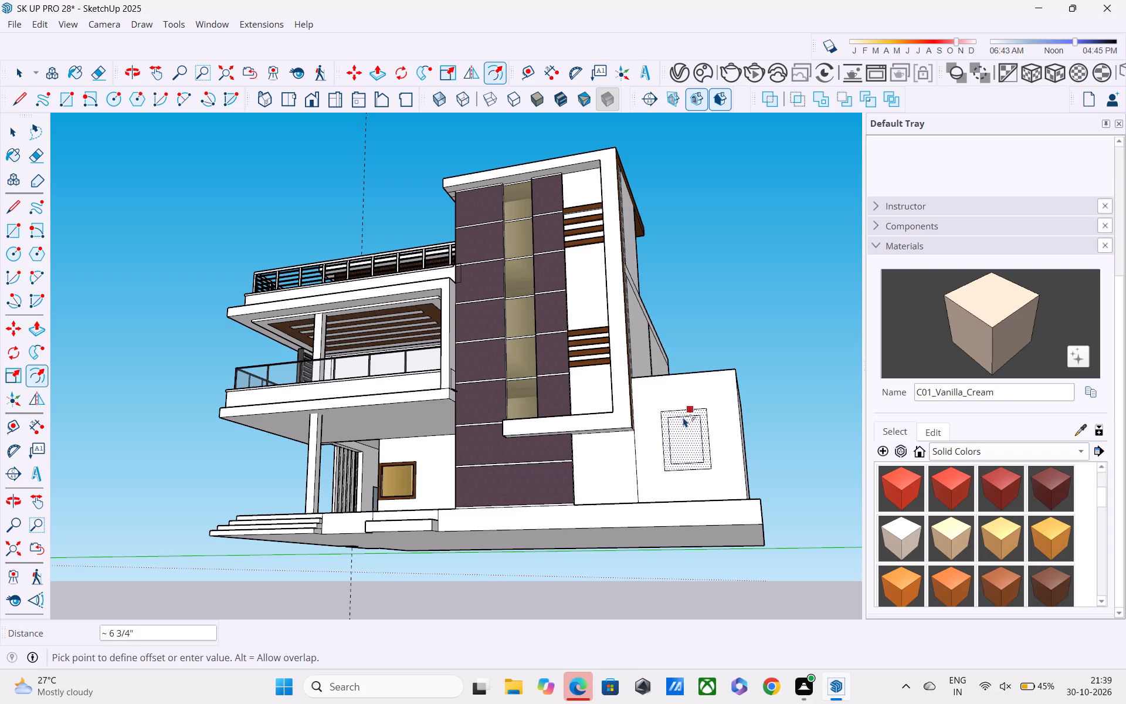
left_click(683, 417)
key("space")
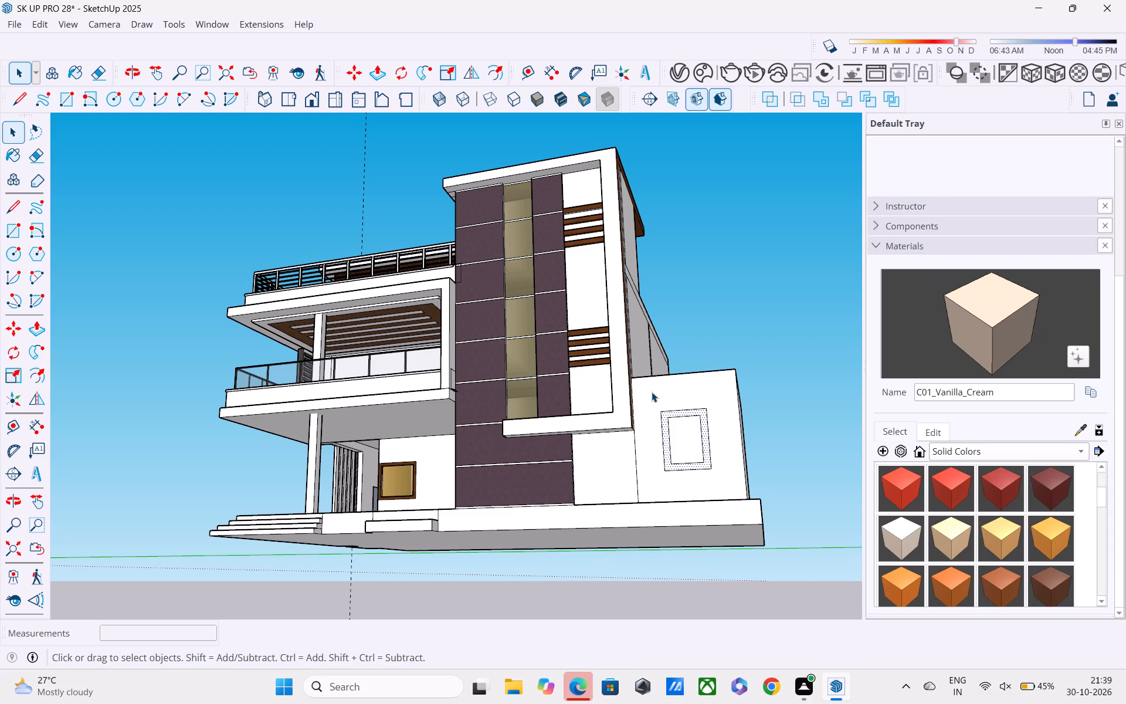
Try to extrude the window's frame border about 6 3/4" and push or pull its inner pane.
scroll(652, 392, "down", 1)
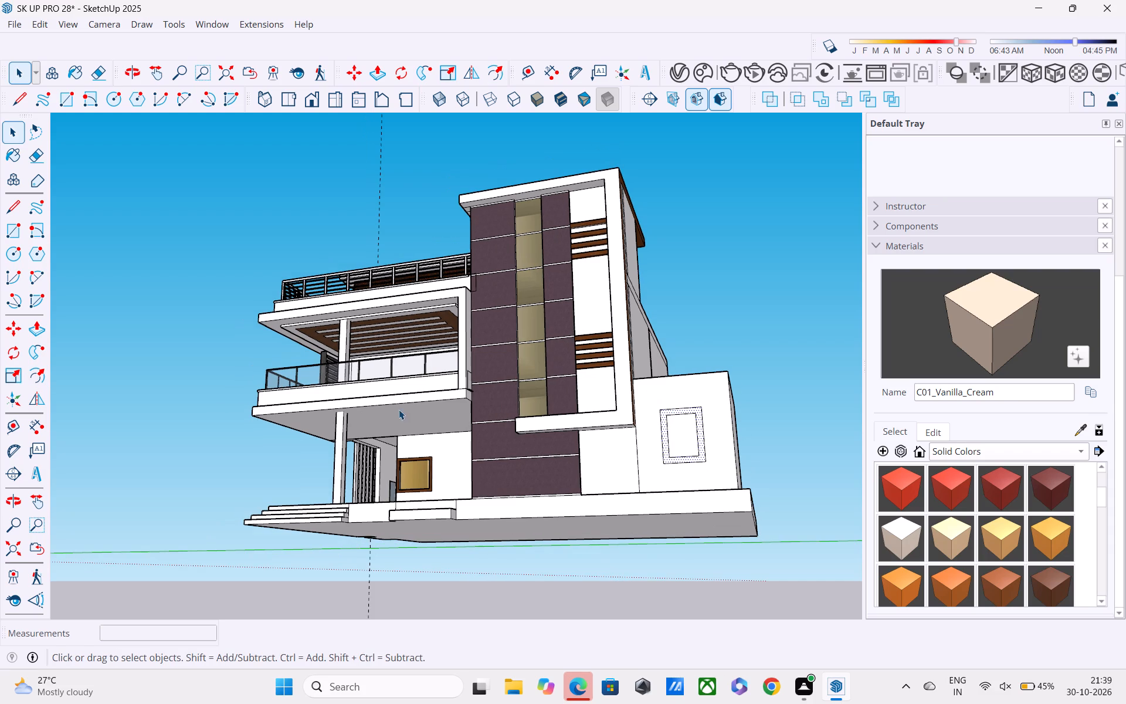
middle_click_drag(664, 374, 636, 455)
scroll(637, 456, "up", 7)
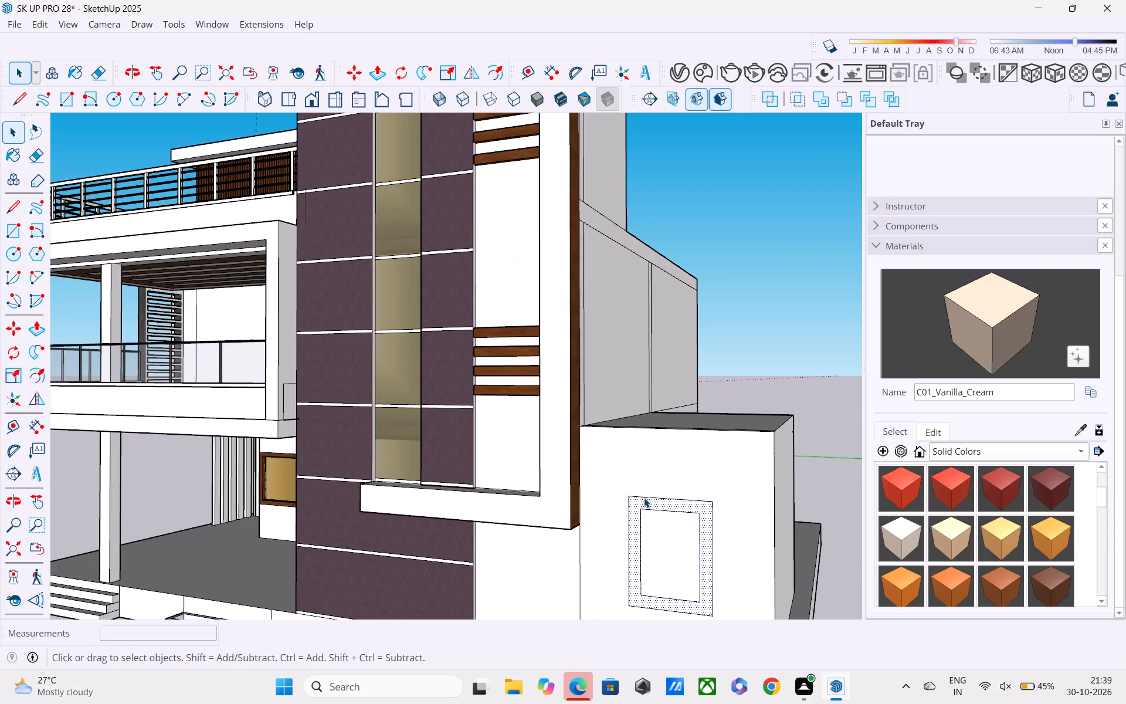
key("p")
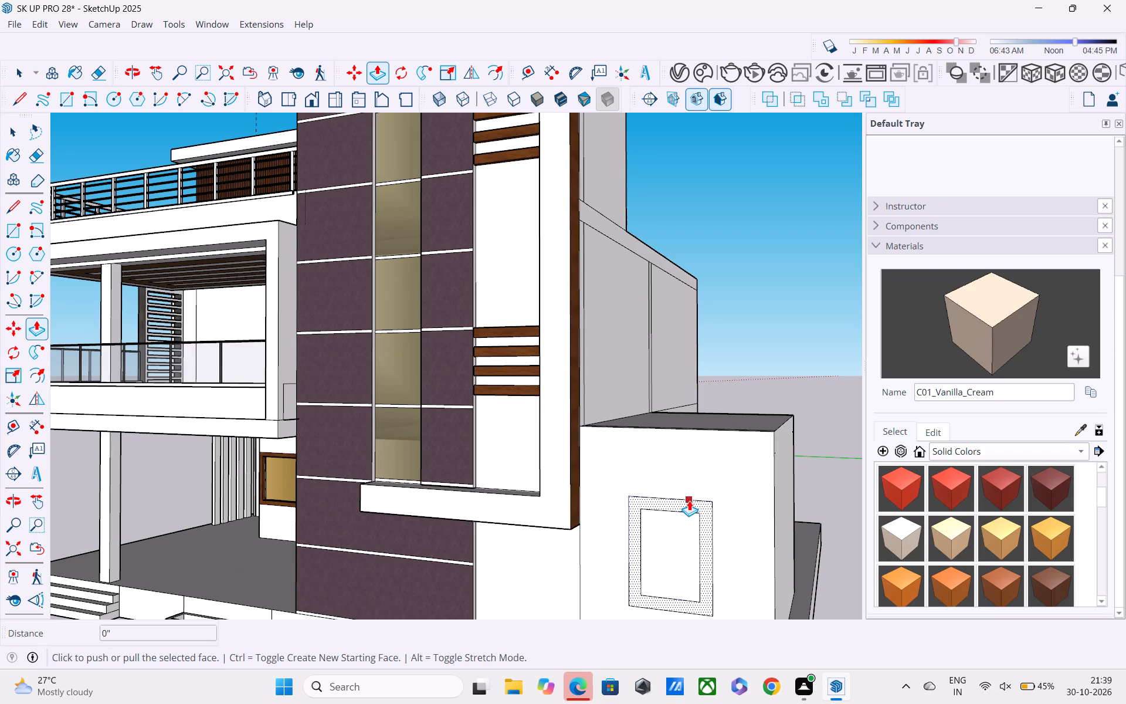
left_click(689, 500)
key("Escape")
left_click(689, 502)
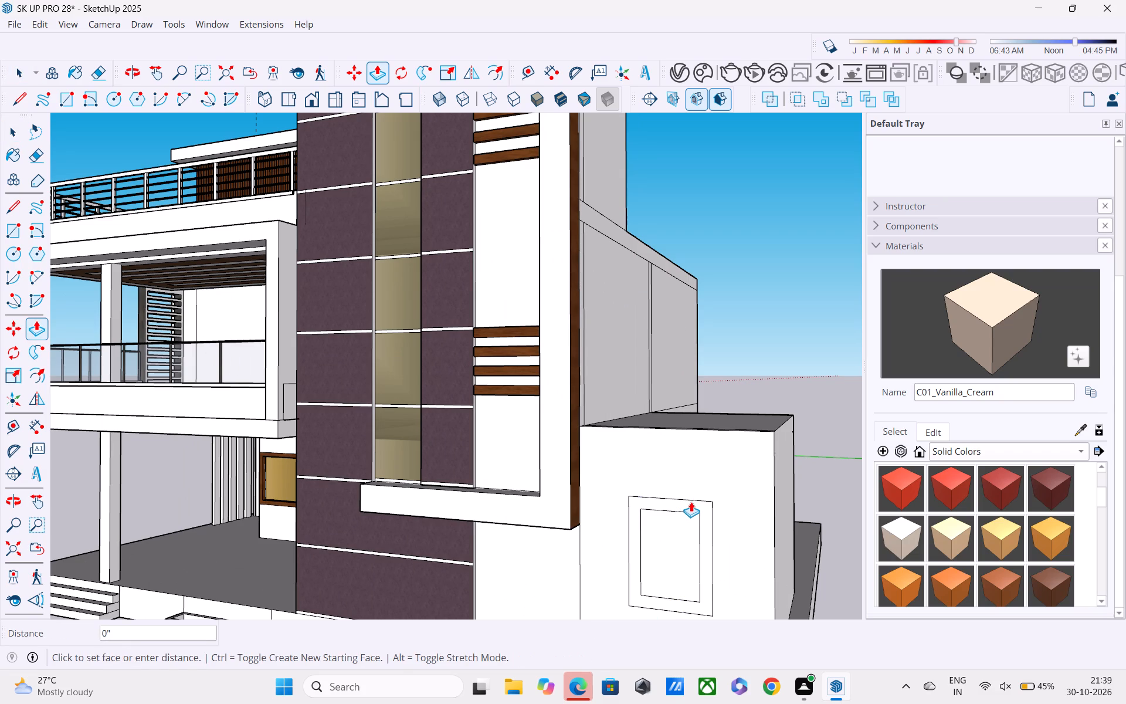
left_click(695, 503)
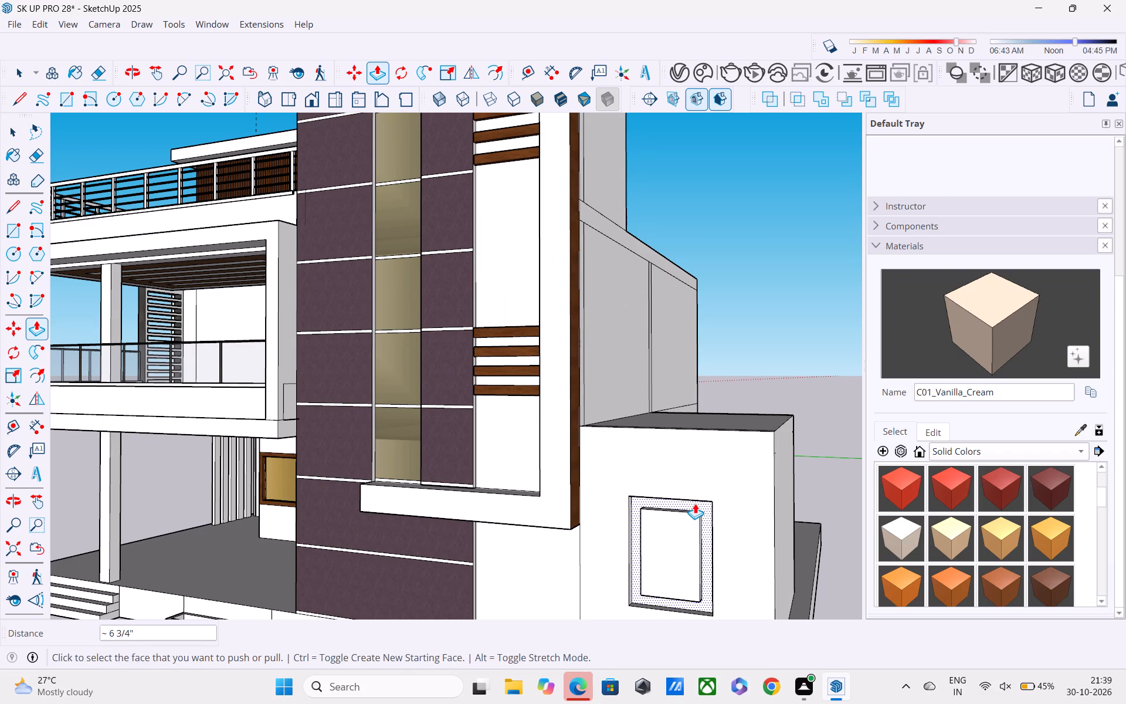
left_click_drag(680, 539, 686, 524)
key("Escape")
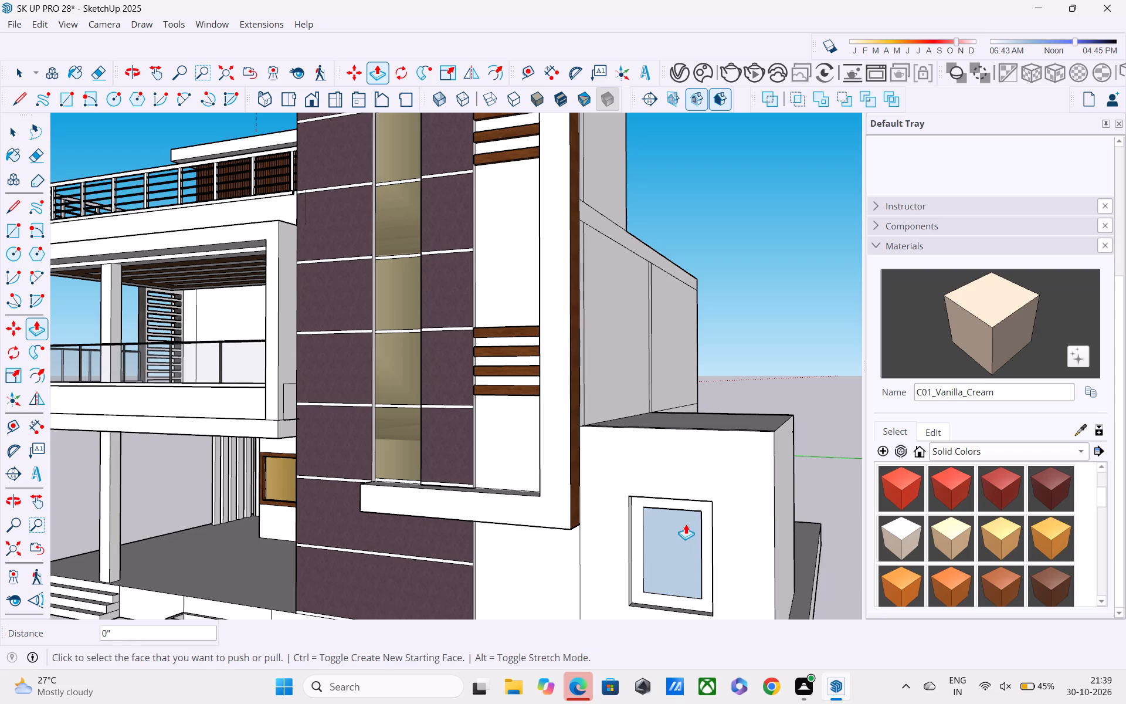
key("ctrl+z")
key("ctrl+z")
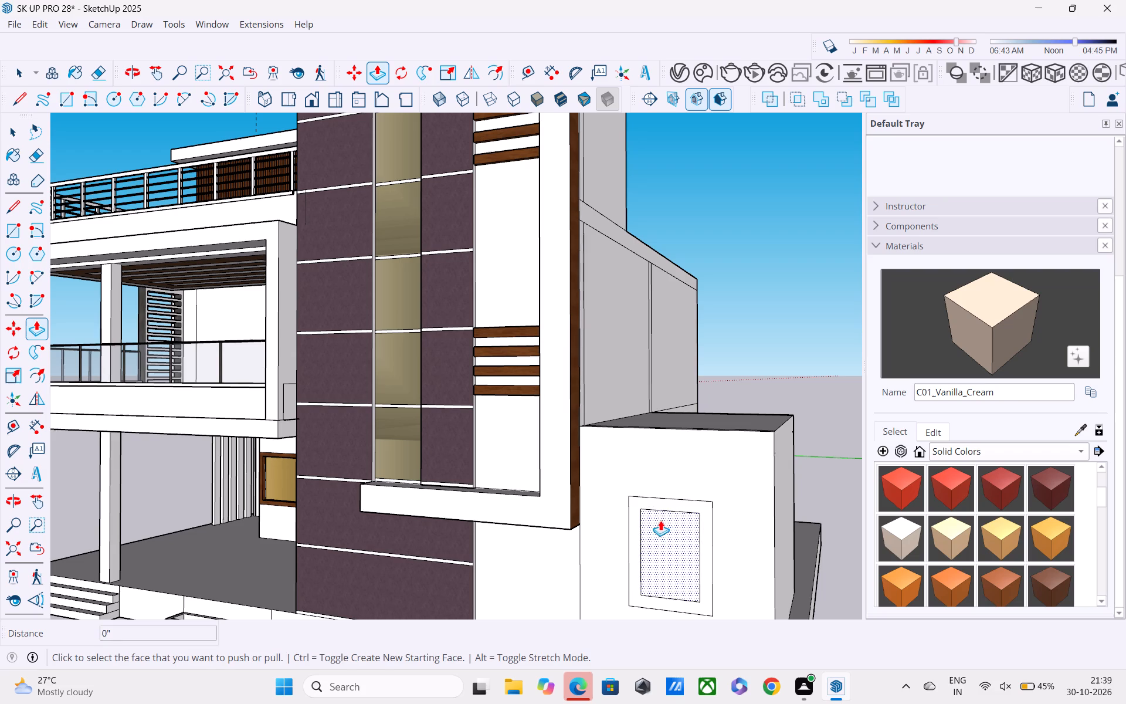
Draw a vertical line down the middle of the window's inner rectangle, from its top edge to its bottom edge.
key("space")
key("l")
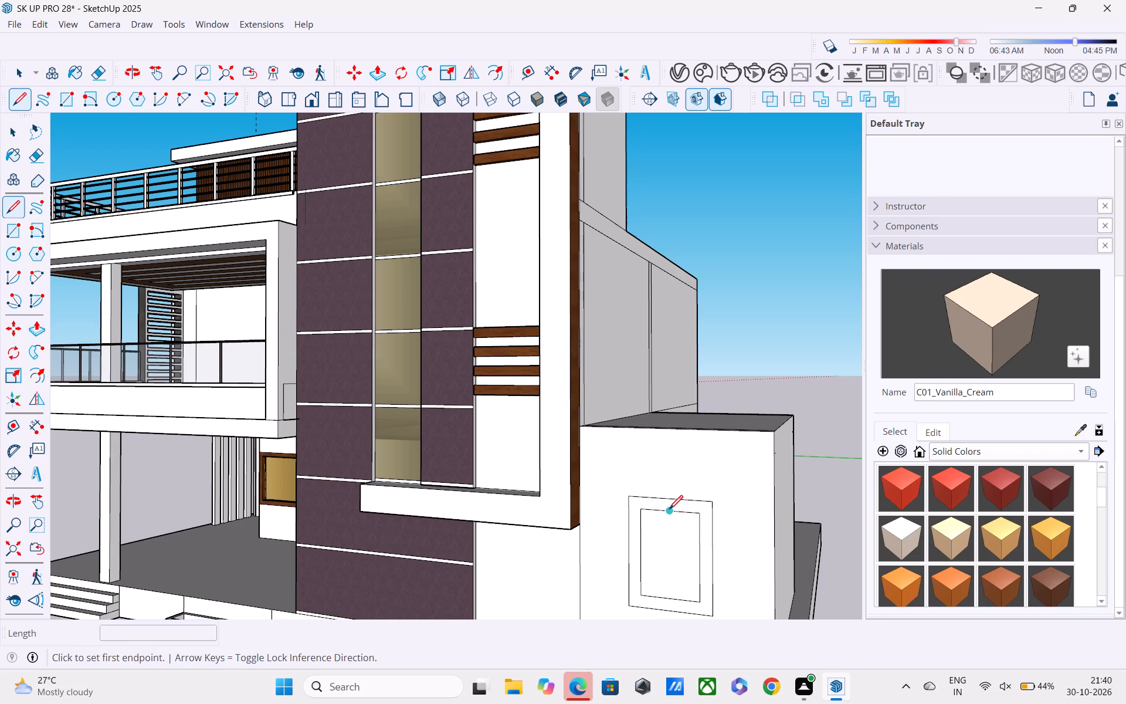
left_click(669, 510)
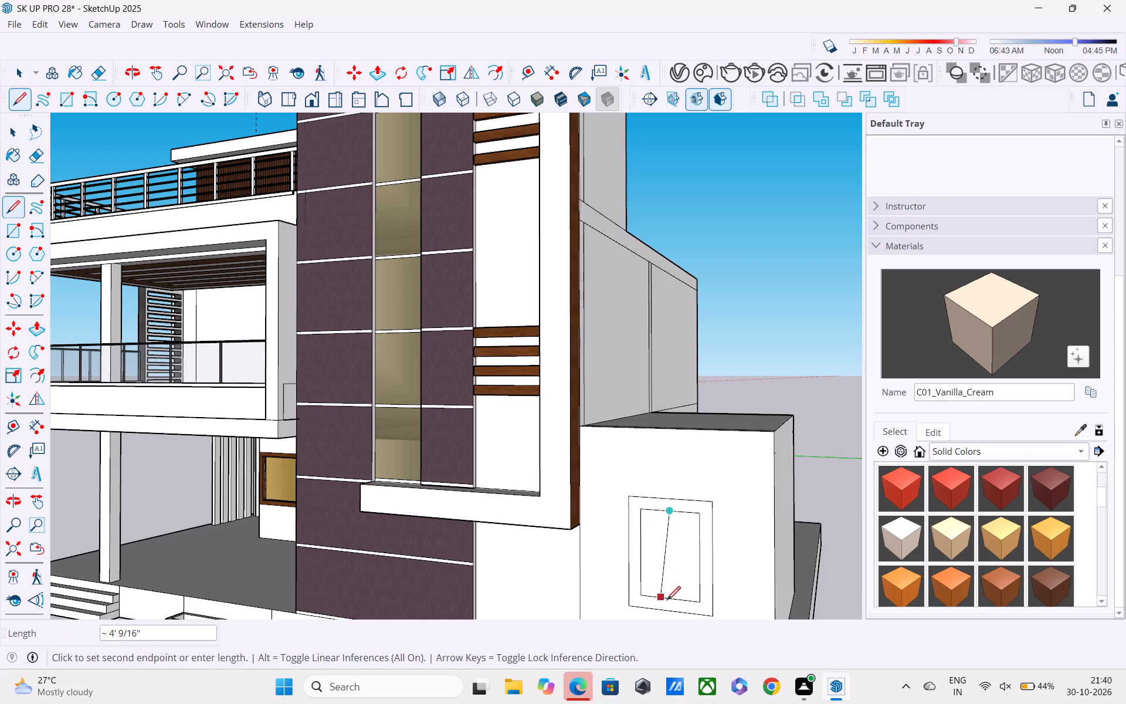
left_click(672, 600)
key("space")
Copy the window's vertical centre line 2" to one side, and copy that line 4" back to the other side.
middle_click_drag(675, 574, 698, 504)
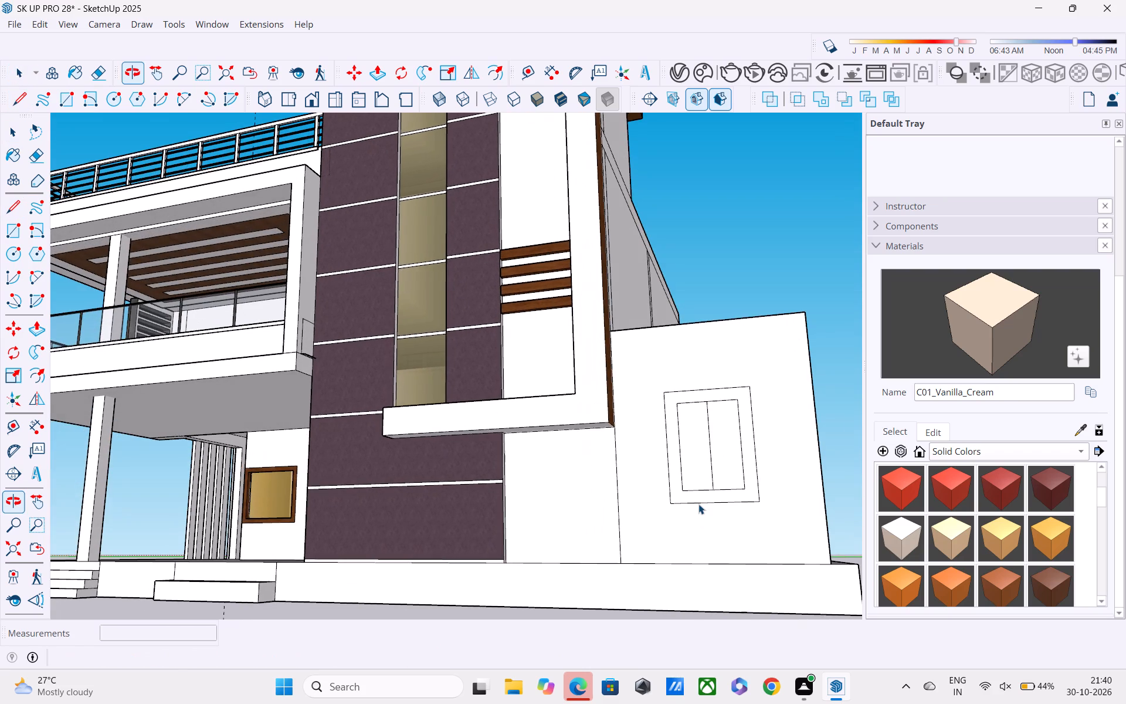
scroll(673, 357, "up", 2)
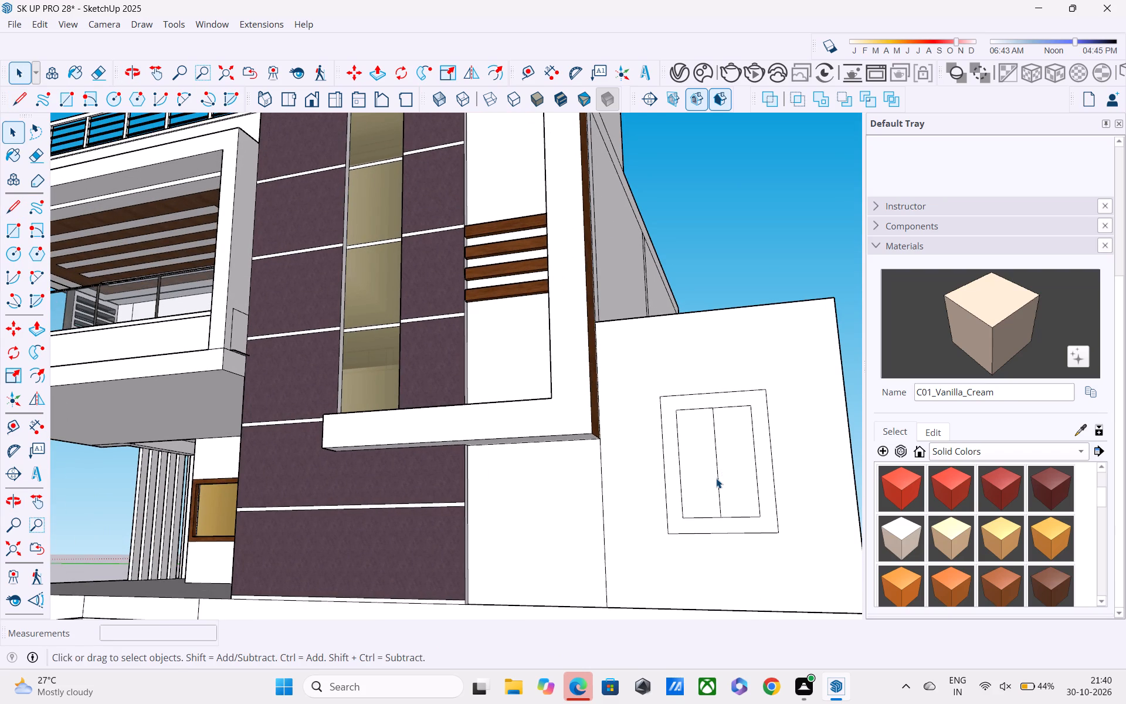
left_click(716, 478)
key("m")
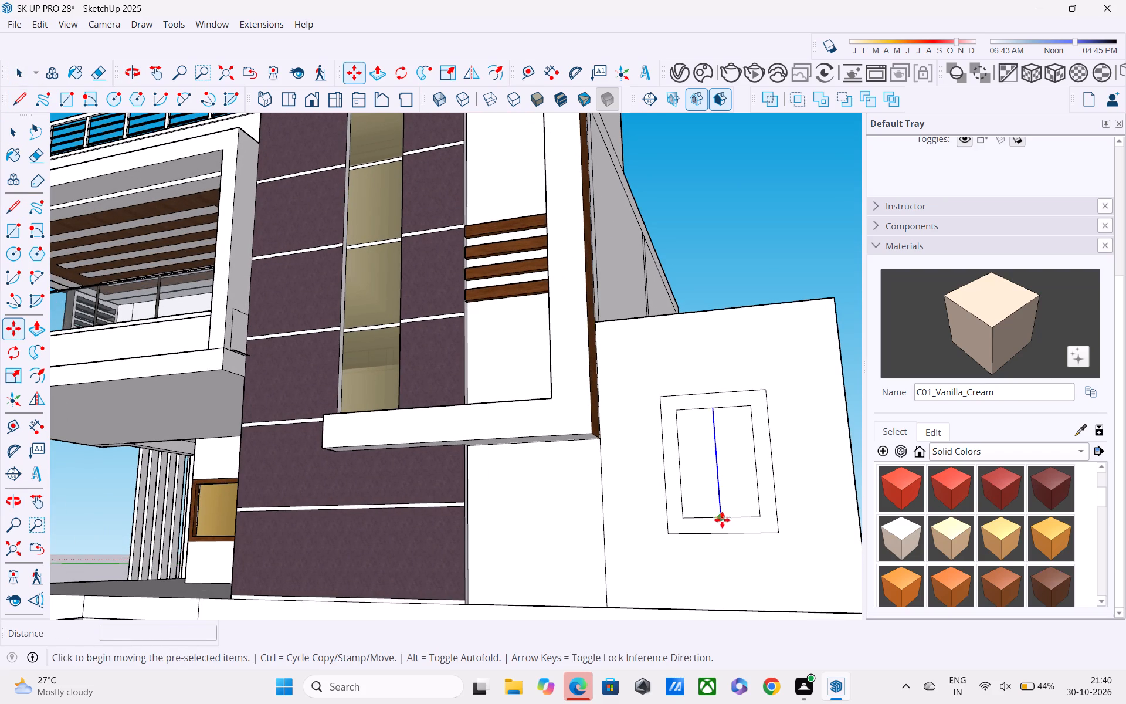
left_click(720, 515)
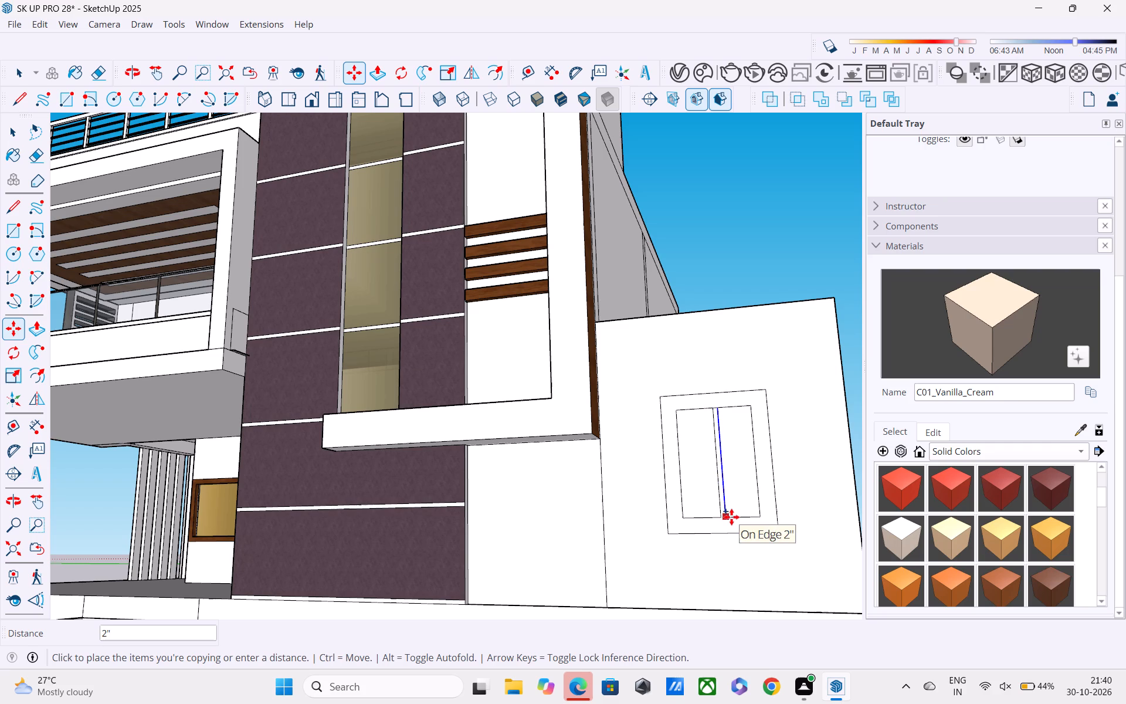
type("2\"")
key("Return")
scroll(731, 517, "up", 4)
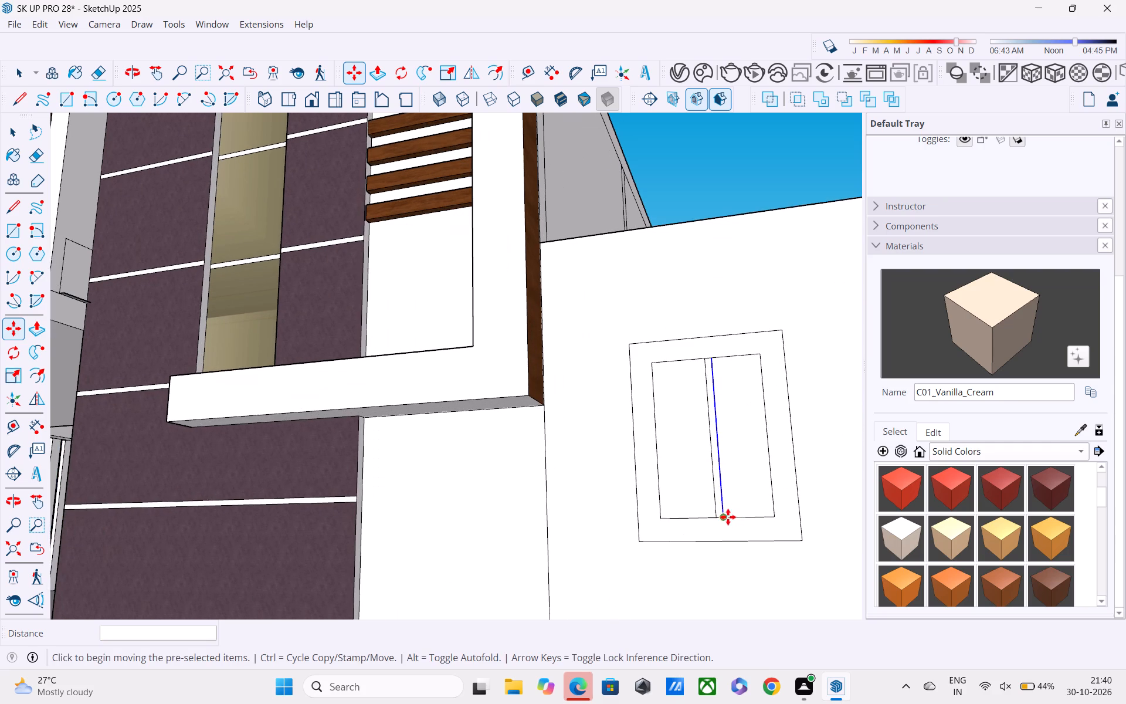
left_click(722, 513)
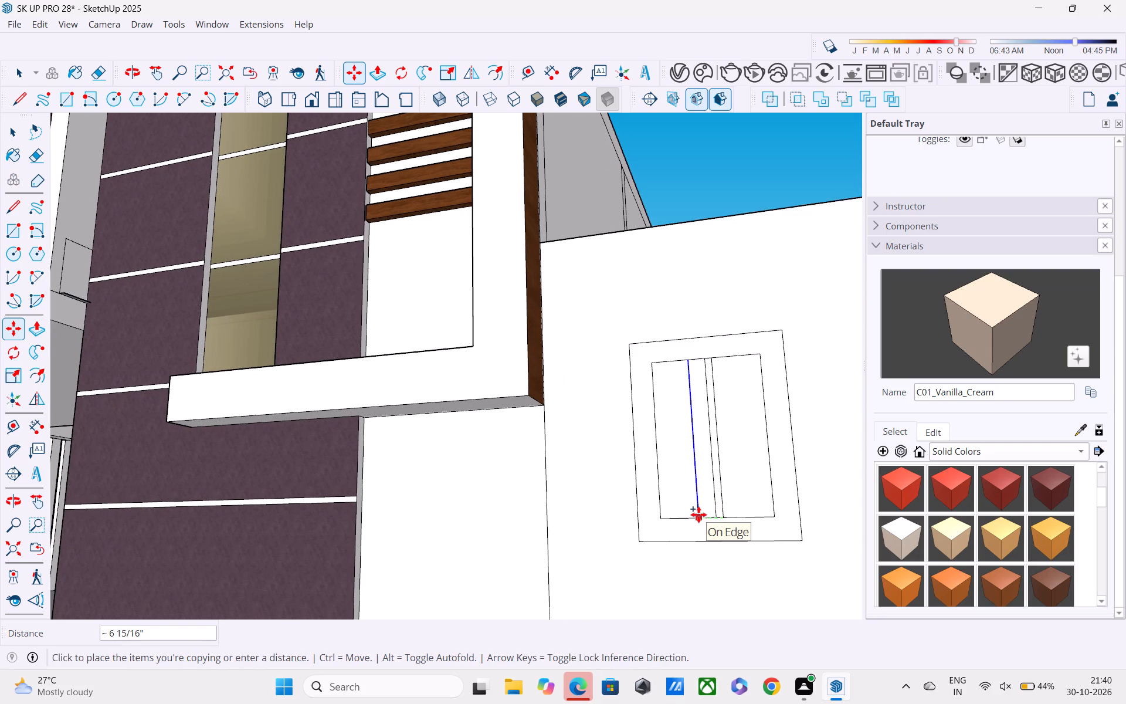
type("4\"")
key("Return")
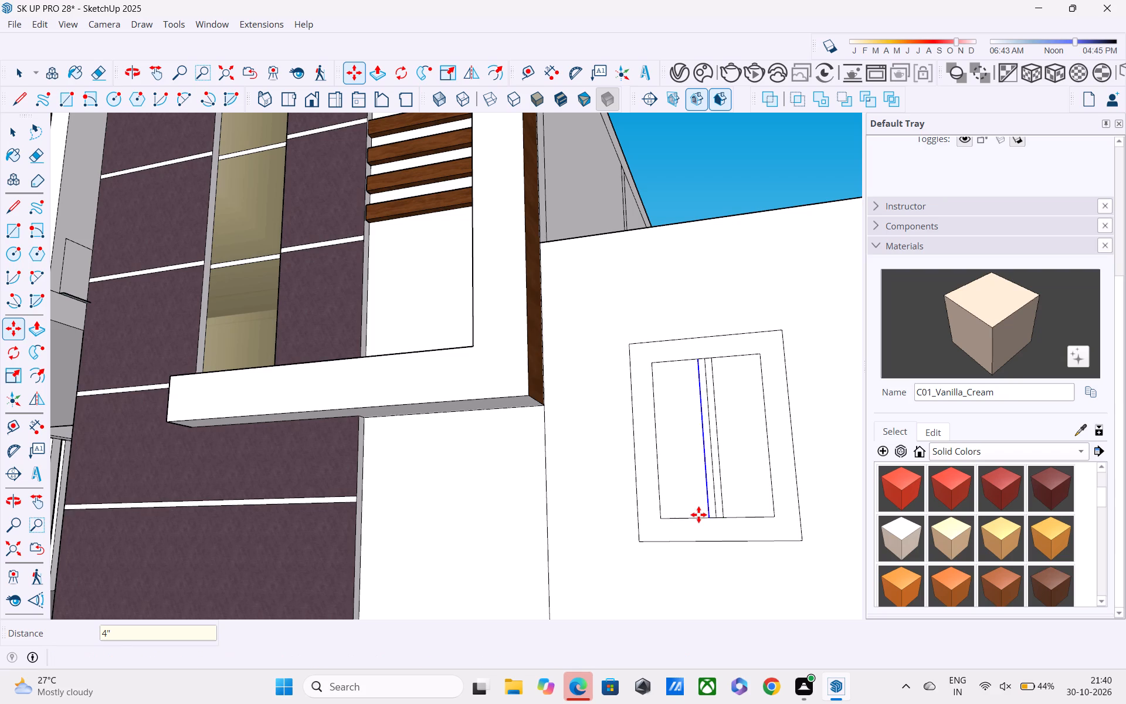
Delete the original centre line and erase the short edges at both ends of the central strip, merging it with the frame border.
key("space")
scroll(761, 454, "up", 2)
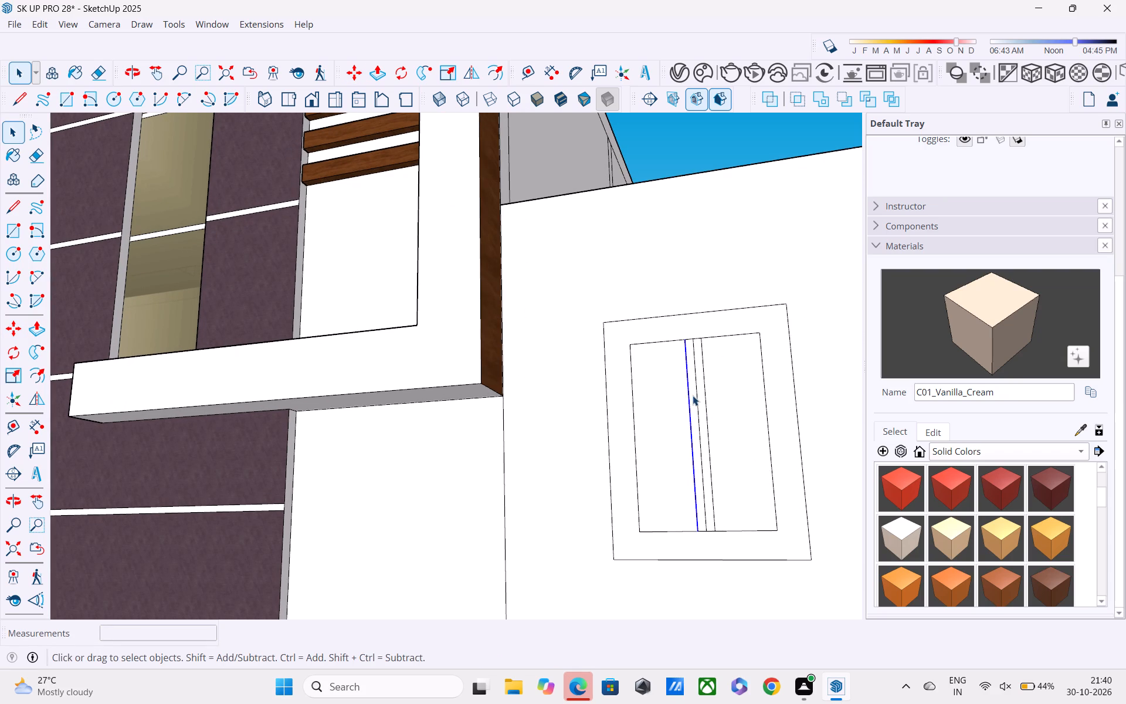
left_click(696, 415)
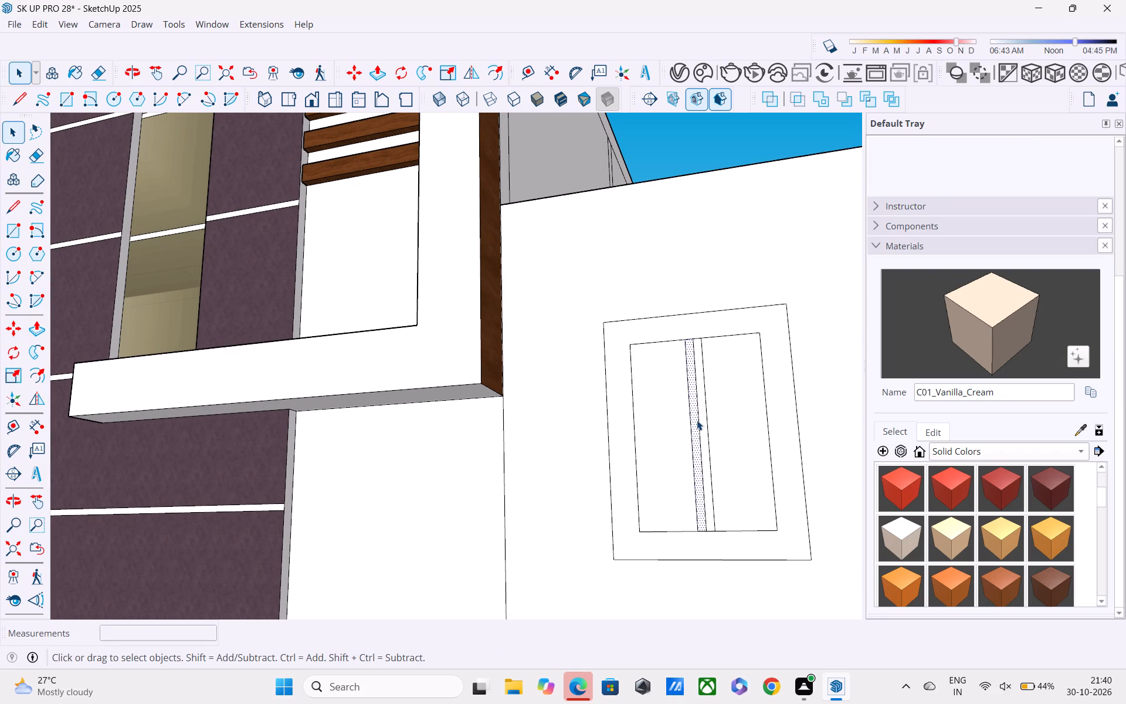
left_click(697, 429)
left_click(699, 433)
key("Delete")
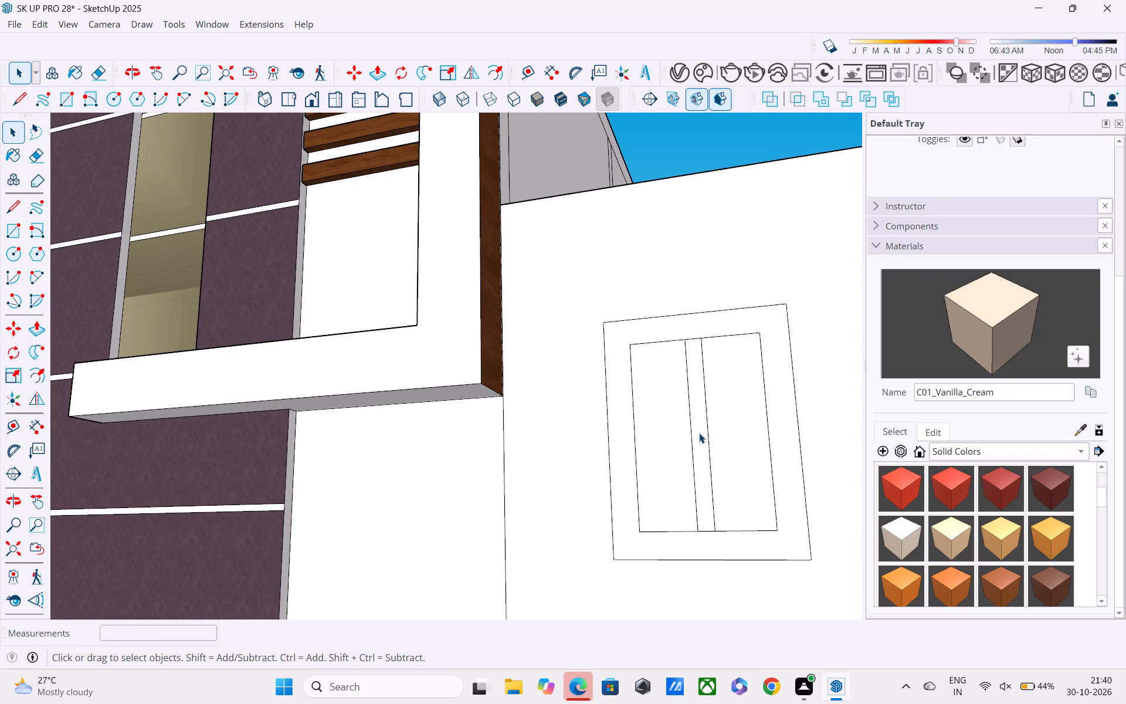
key("e")
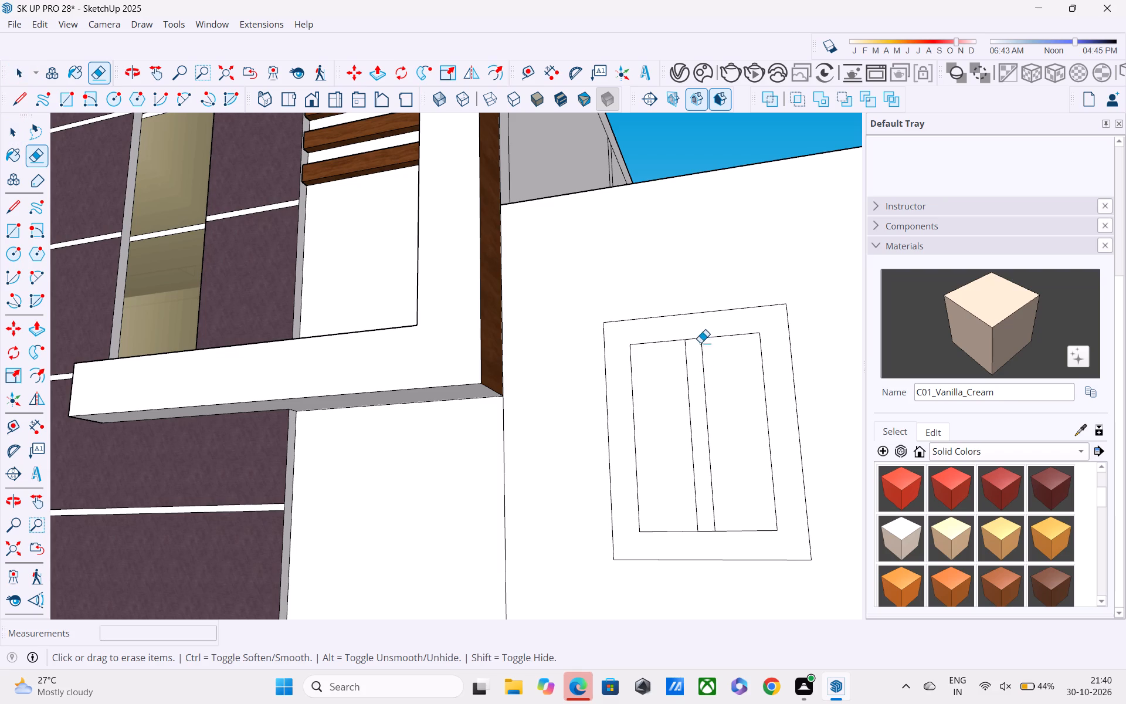
left_click_drag(696, 335, 695, 348)
left_click_drag(705, 514, 705, 527)
left_click_drag(705, 527, 707, 536)
Push the window's frame face, including the central bar, about 4 5/8" into the wall.
key("p")
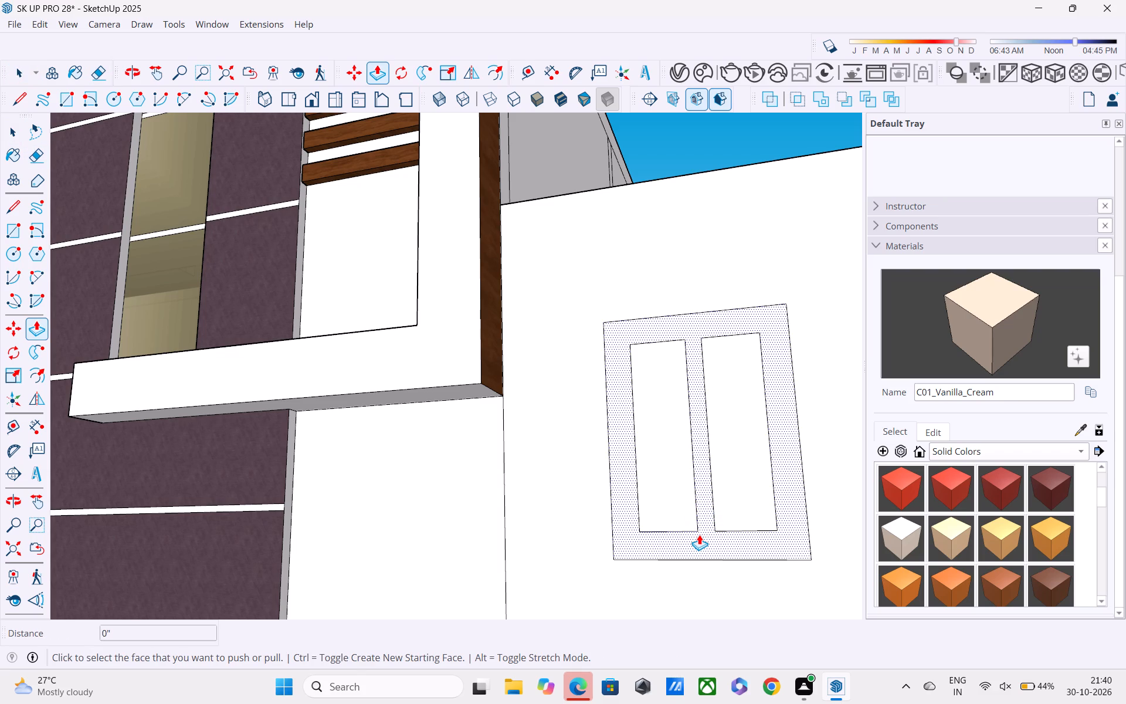
left_click(699, 534)
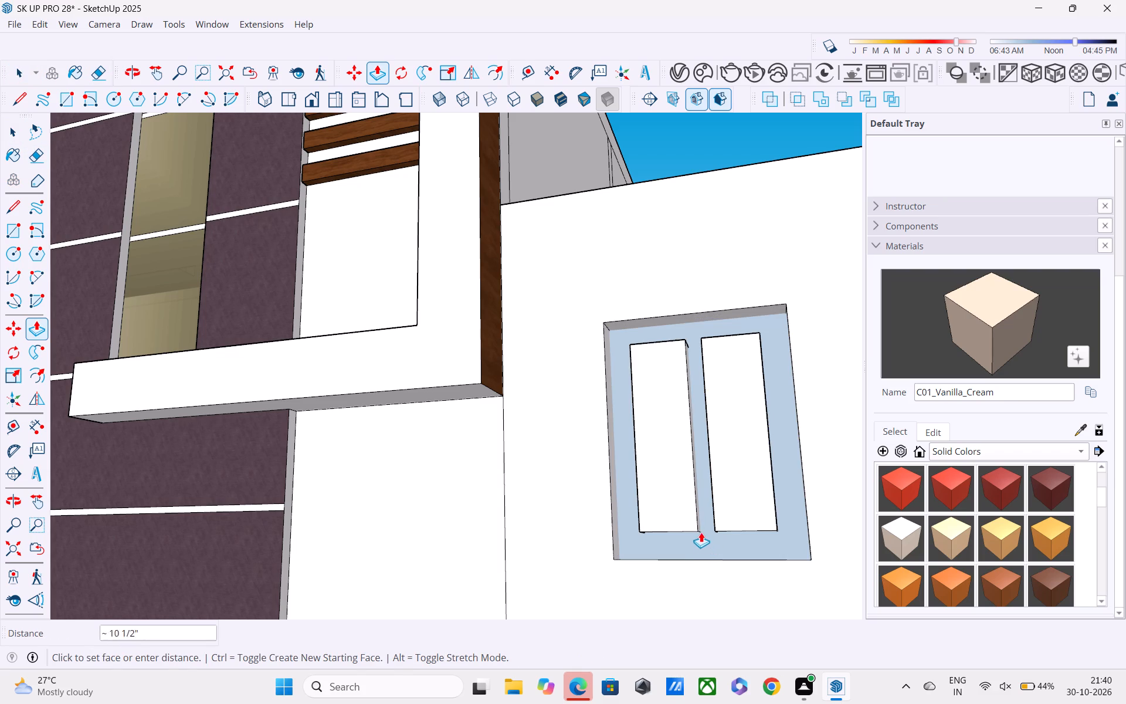
scroll(704, 532, "up", 2)
middle_click_drag(695, 526, 587, 587)
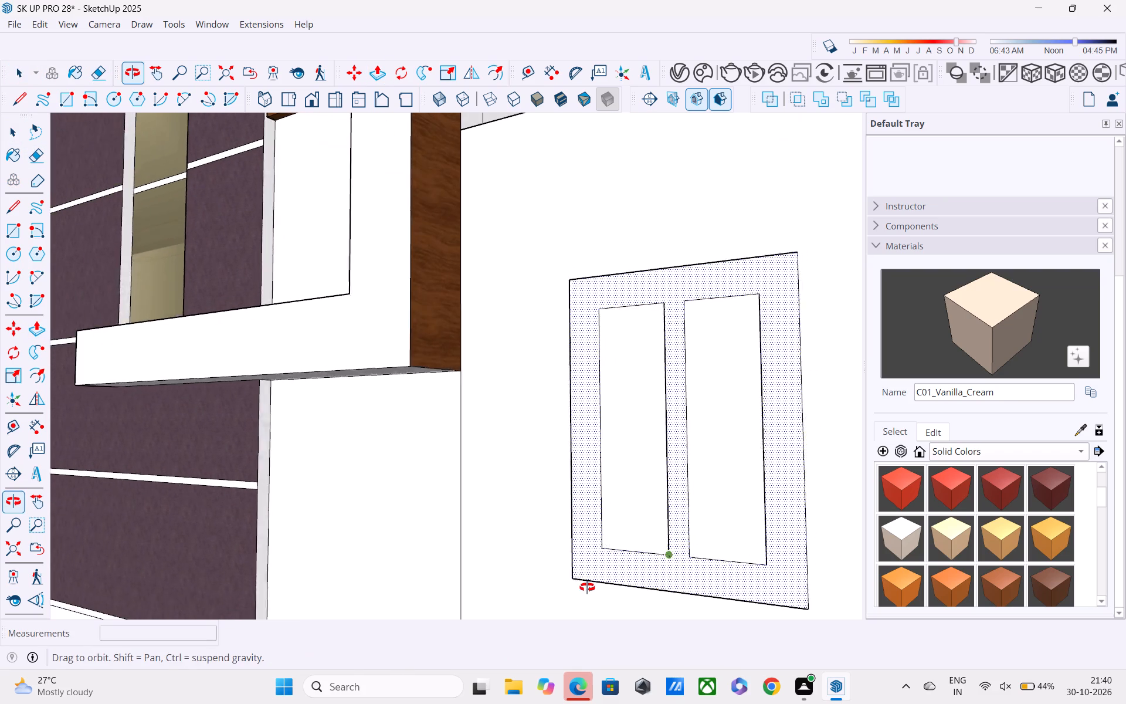
middle_click_drag(587, 587, 581, 591)
scroll(640, 574, "up", 1)
middle_click_drag(640, 574, 611, 468, "shift")
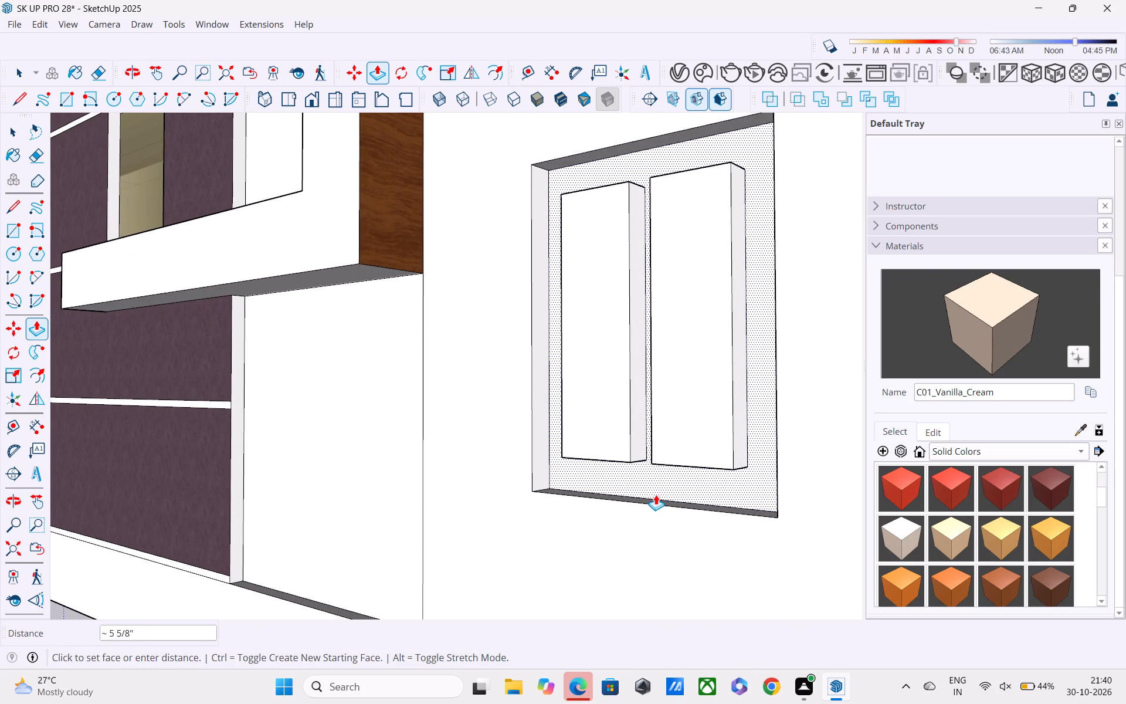
left_click(654, 500)
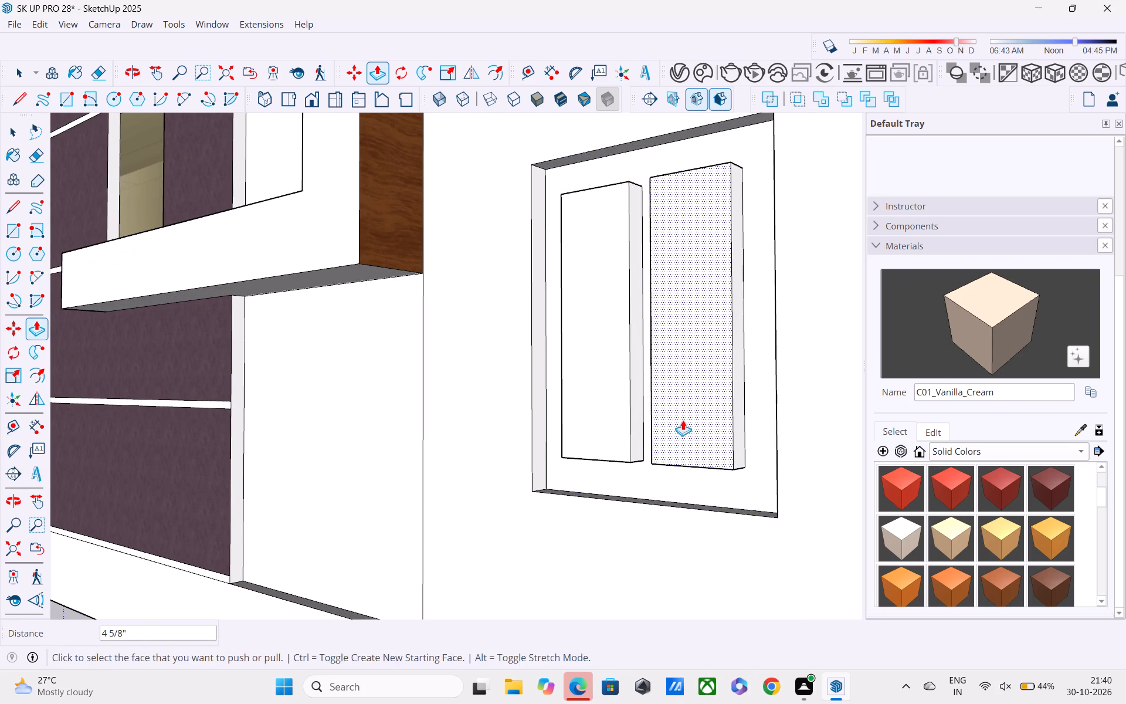
Push the window's two pane faces inward through the wall to open them, the first one by 9".
left_click_drag(683, 419, 723, 451)
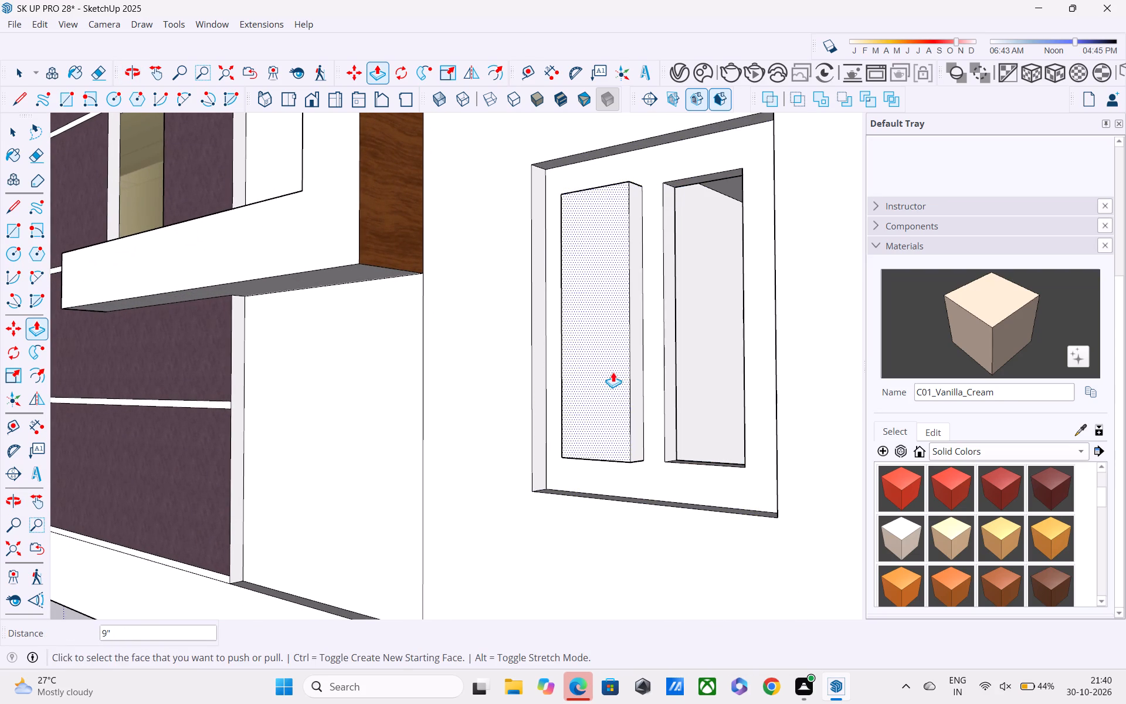
left_click_drag(617, 371, 628, 365)
key("Escape")
middle_click_drag(622, 360, 677, 419)
left_click_drag(653, 382, 653, 368)
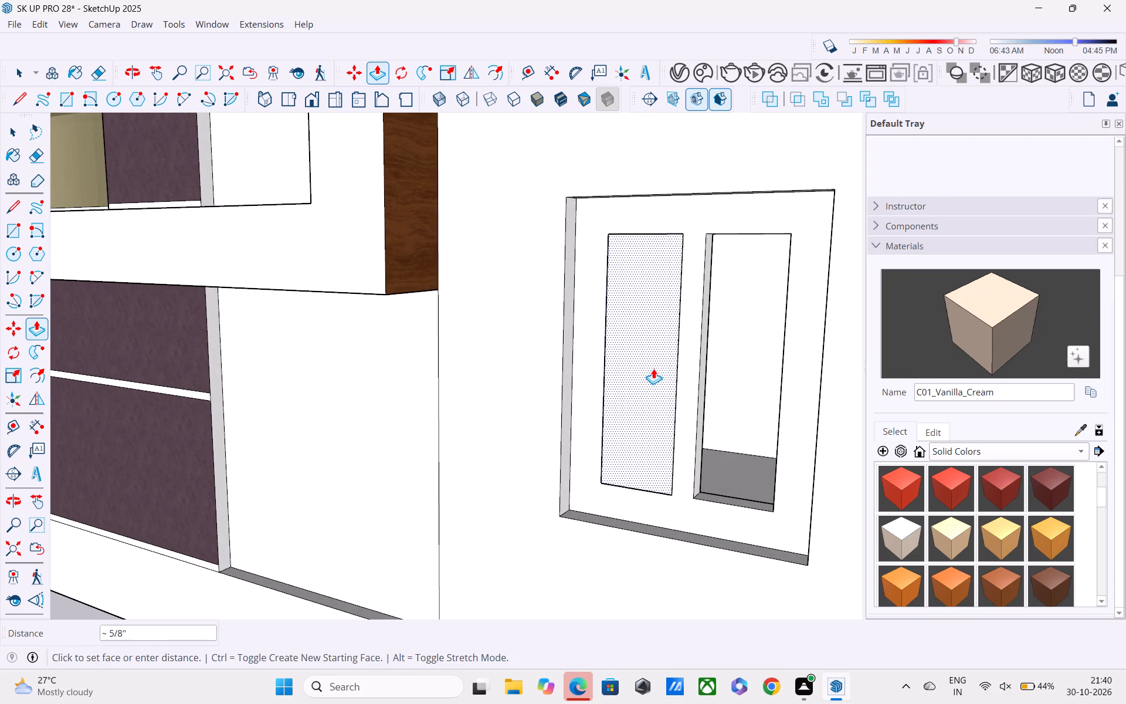
left_click_drag(653, 368, 660, 330)
scroll(659, 328, "down", 2)
middle_click_drag(659, 328, 693, 256)
scroll(694, 258, "down", 6)
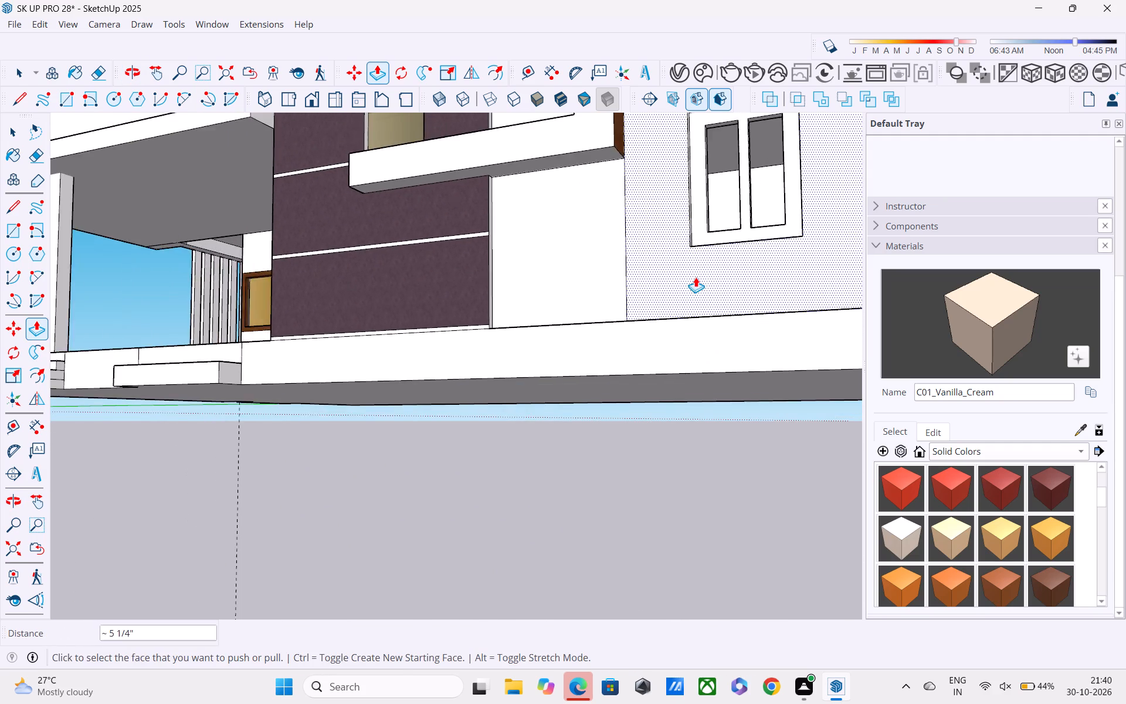
scroll(696, 277, "down", 2)
middle_click_drag(697, 278, 703, 356)
scroll(693, 330, "down", 5)
key("space")
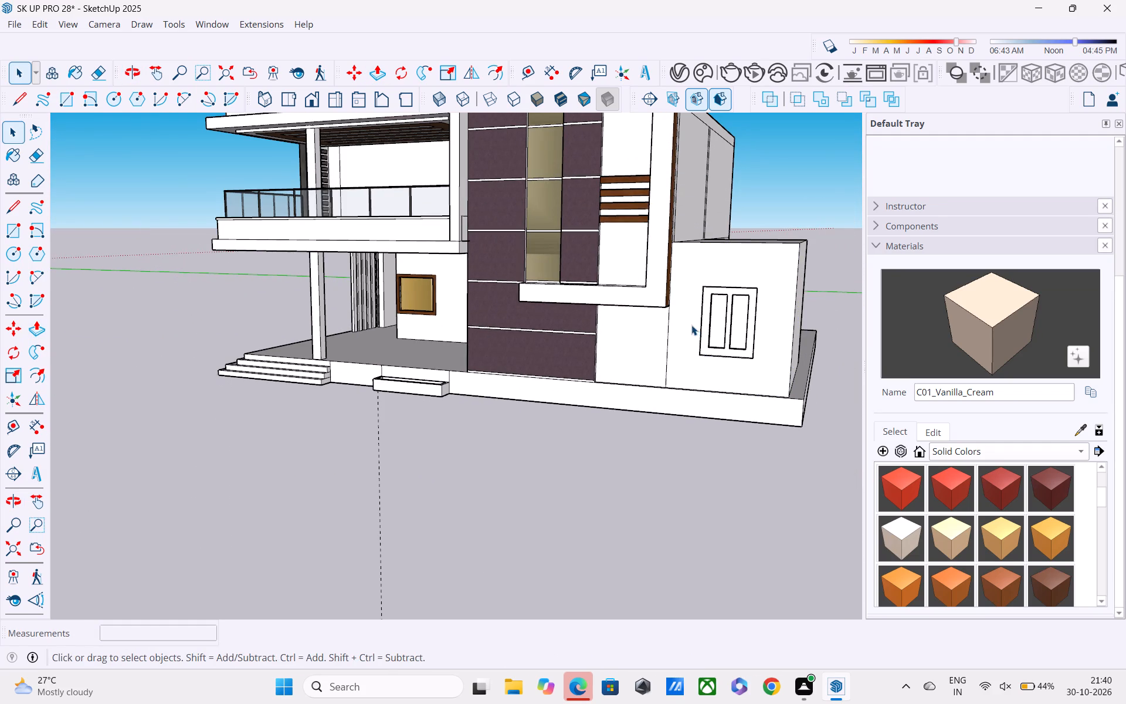
Paint the front face of the window frame with the wood material Wood_Veneer_15_1K.
left_click(977, 454)
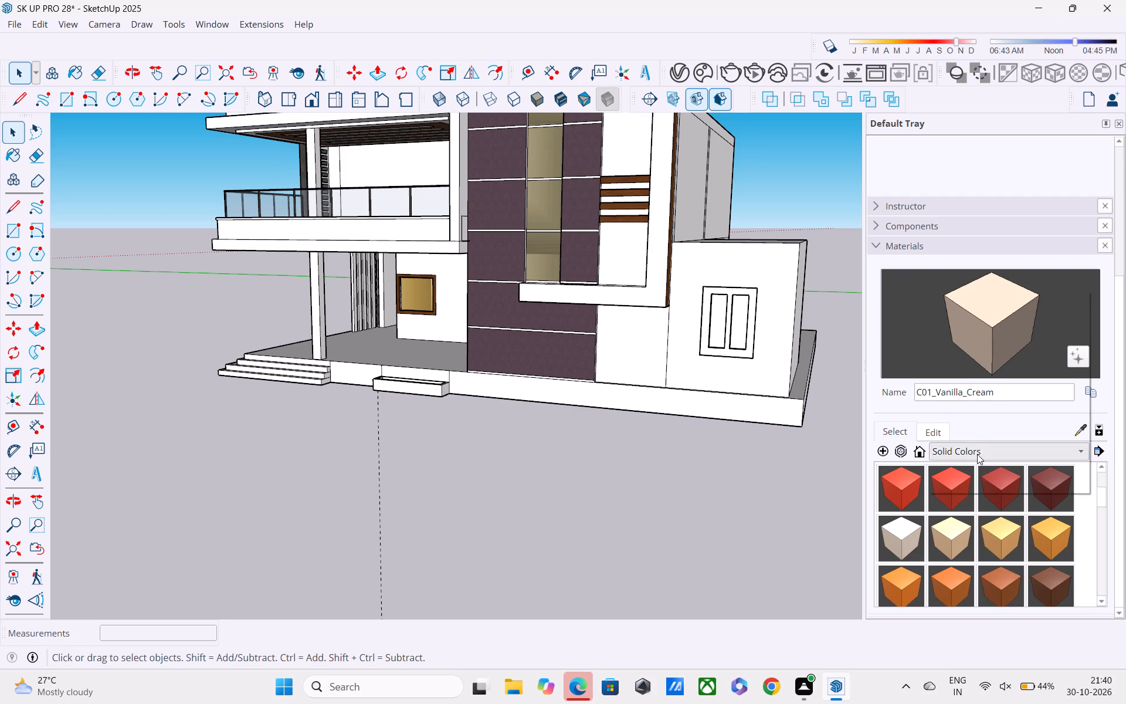
left_click(971, 483)
left_click(948, 542)
scroll(753, 305, "up", 2)
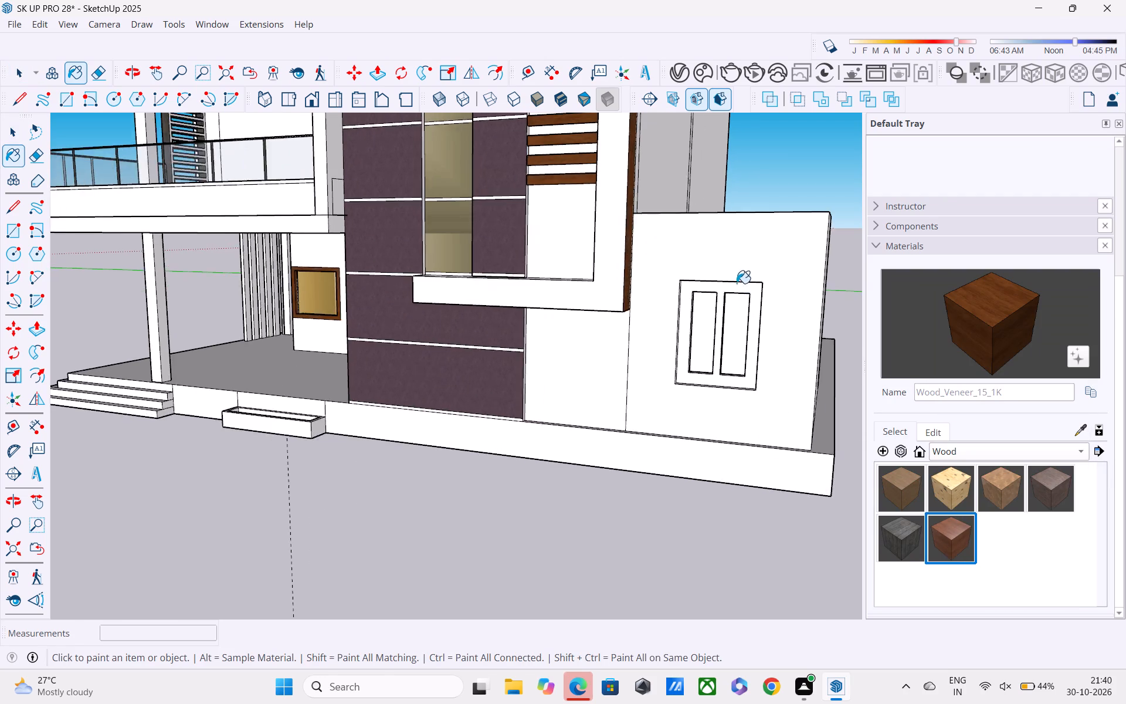
scroll(737, 283, "up", 5)
left_click(735, 289)
scroll(718, 307, "up", 1)
middle_click_drag(718, 307, 657, 254)
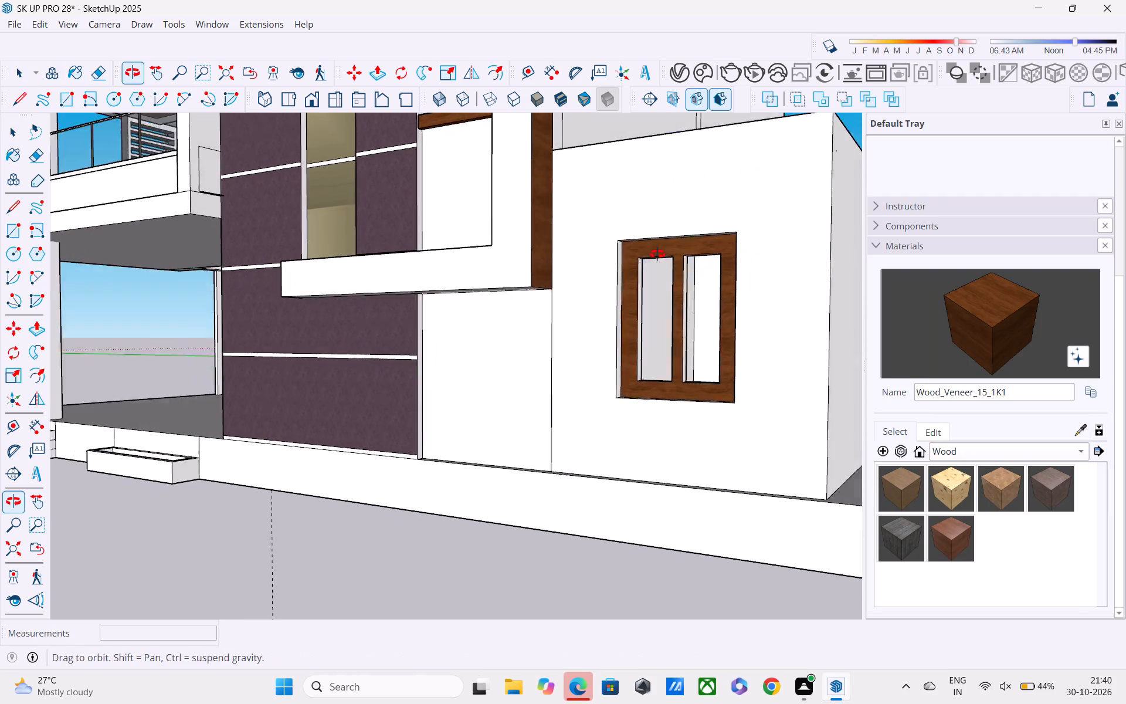
middle_click_drag(657, 254, 645, 245)
scroll(602, 254, "down", 1)
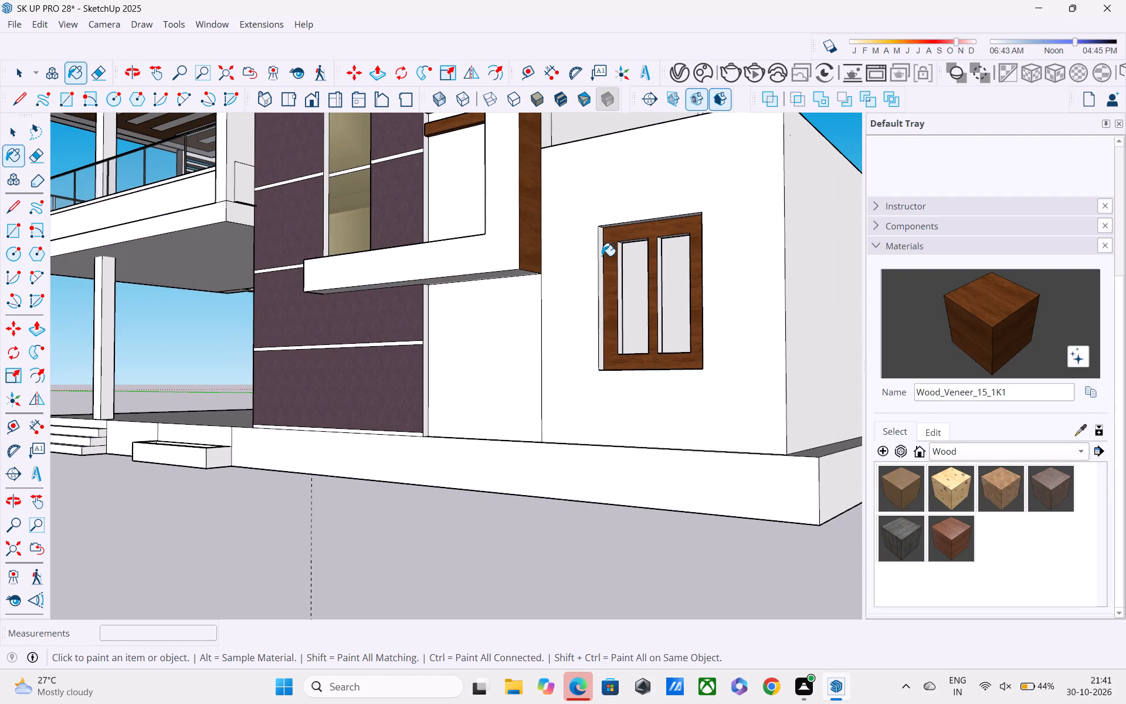
key("space")
Paint the four recess faces around the window frame (both sides, bottom and top) with the dark wood material Wood_Planks_01_1K.
middle_click_drag(603, 263, 590, 307)
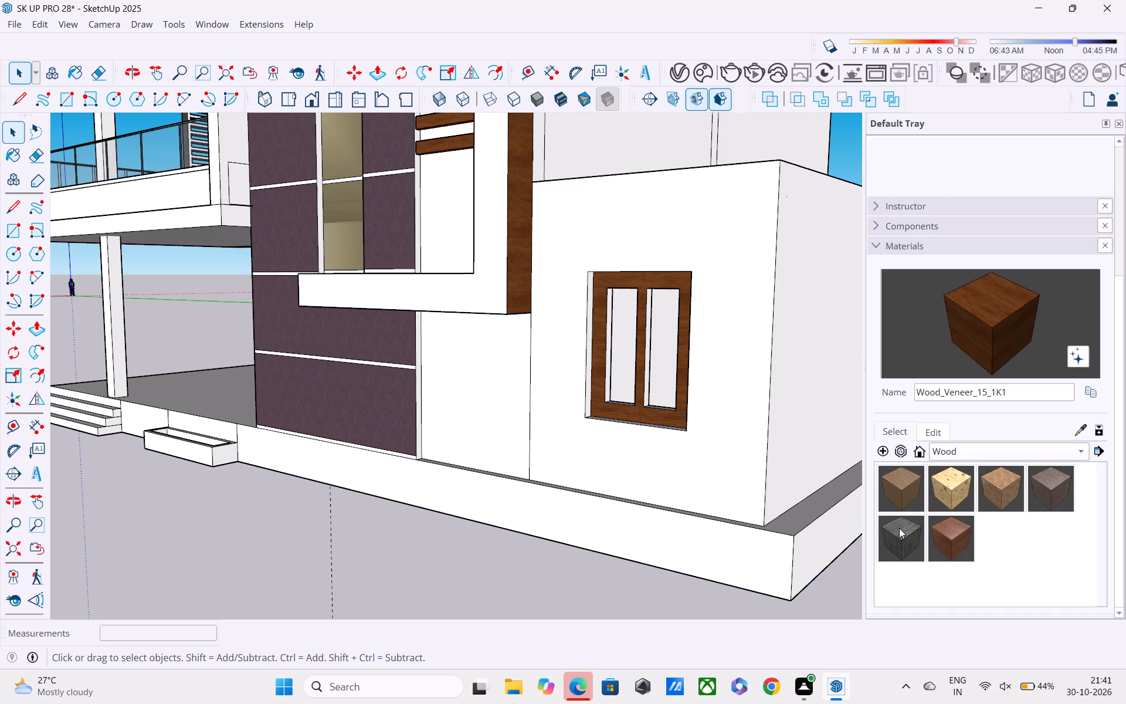
left_click(899, 528)
scroll(650, 343, "up", 3)
left_click(569, 321)
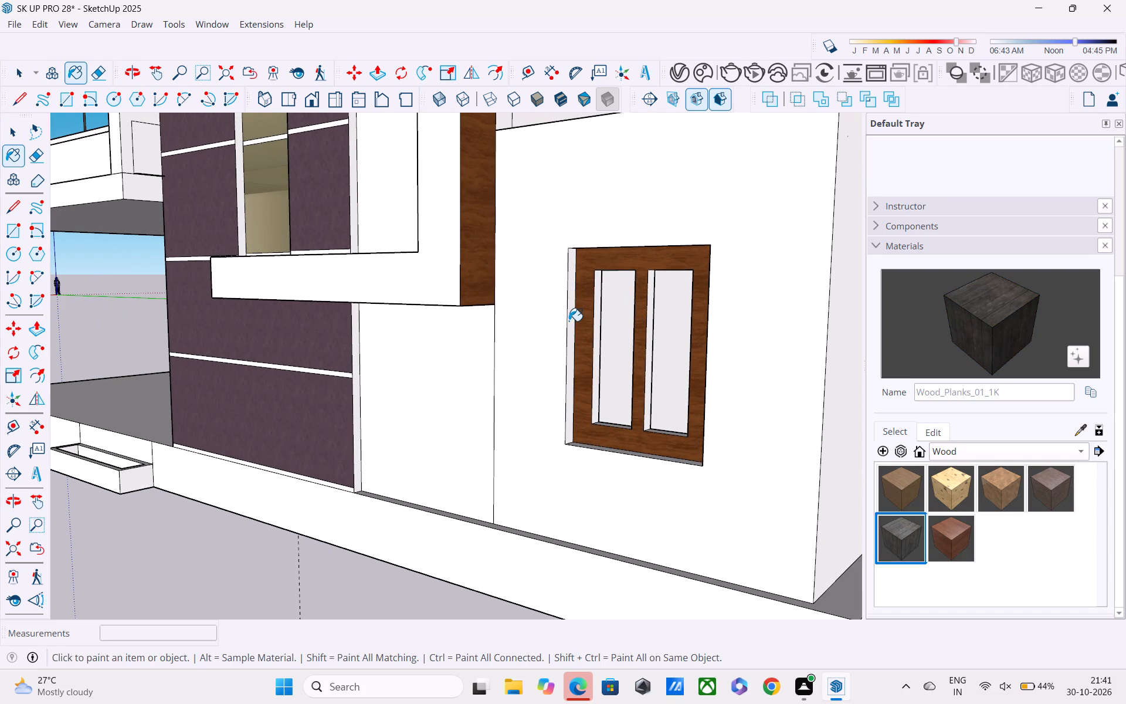
middle_click_drag(598, 410, 665, 515)
scroll(673, 524, "up", 2)
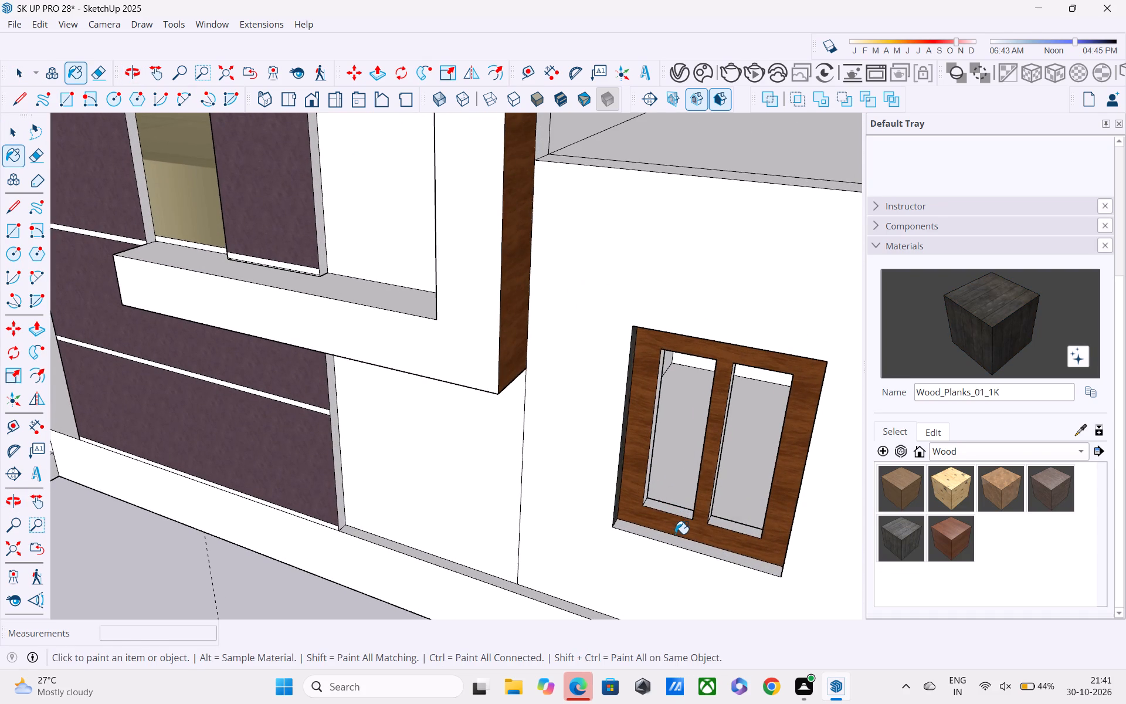
left_click(677, 543)
scroll(683, 533, "up", 1)
middle_click_drag(678, 530, 504, 409)
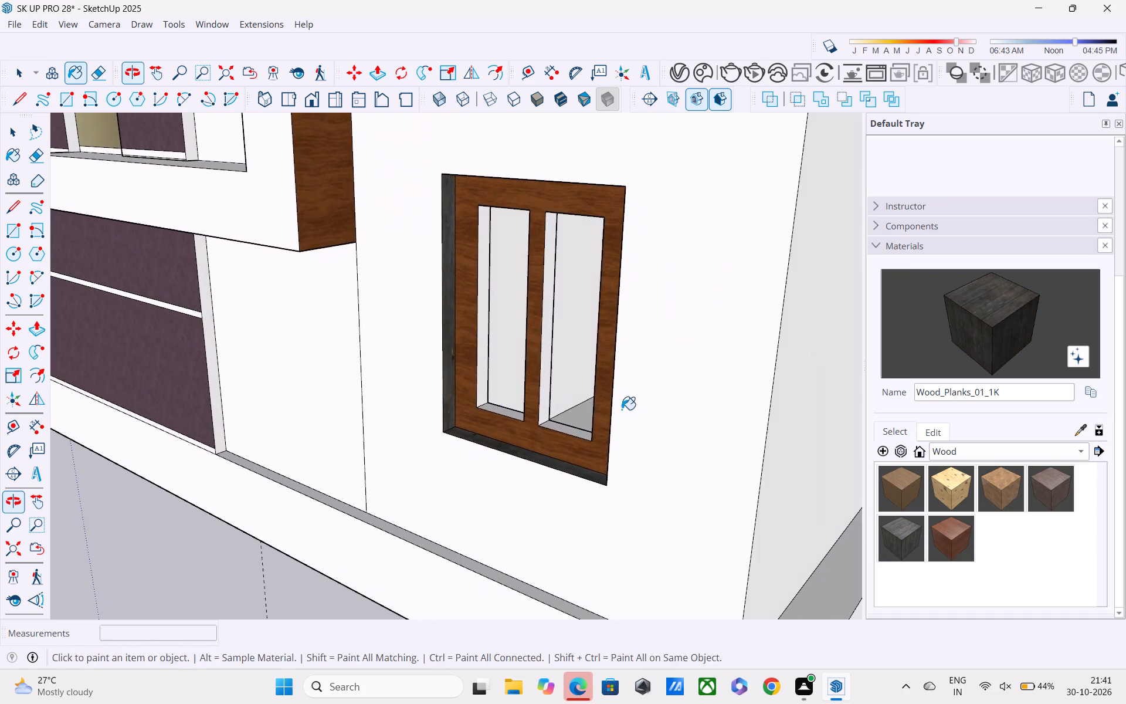
middle_click_drag(632, 415, 984, 348)
left_click(675, 290)
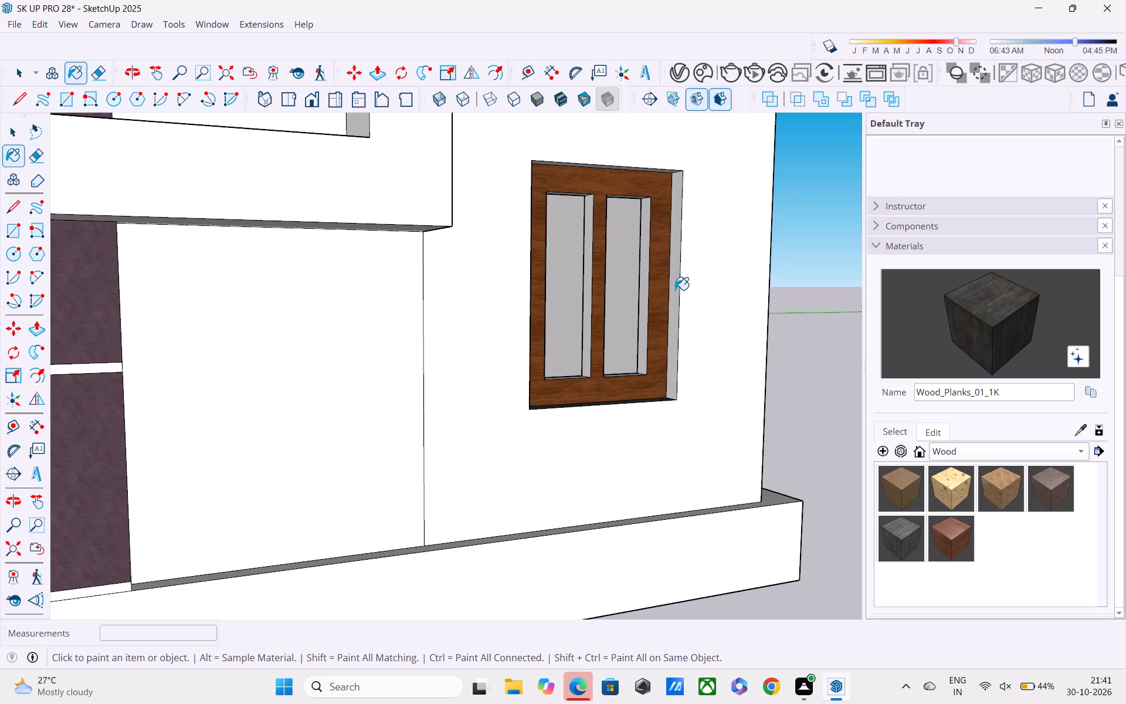
middle_click_drag(673, 290, 689, 409)
middle_click_drag(689, 312, 679, 157)
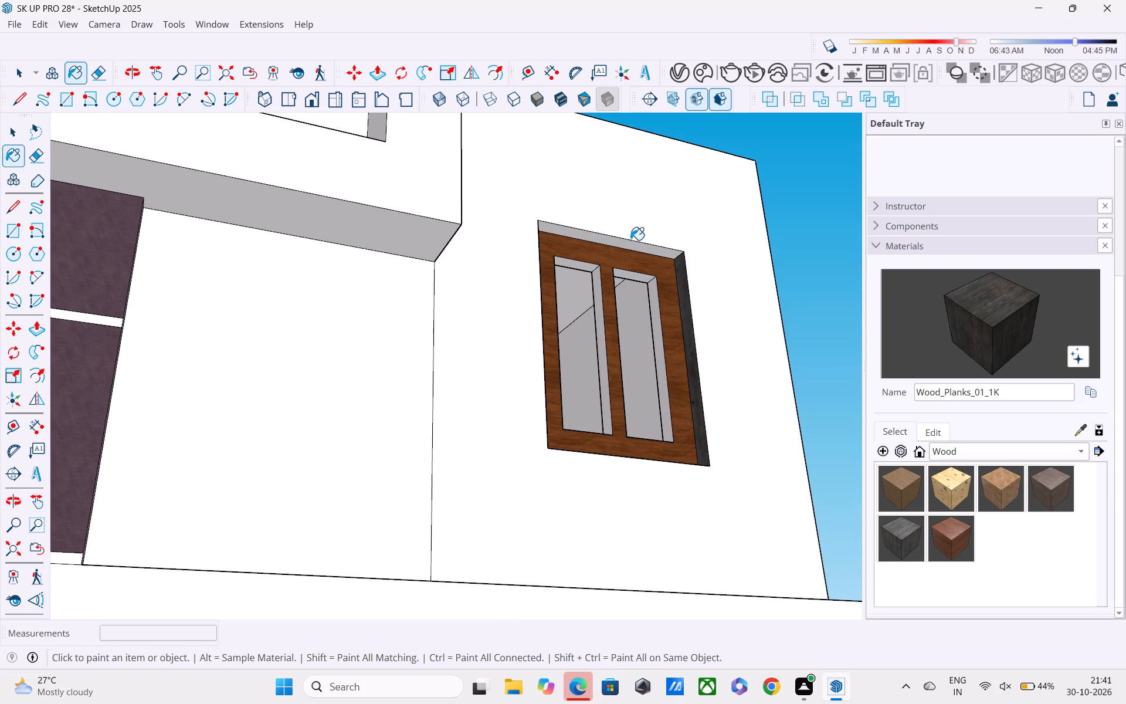
left_click(629, 248)
Draw a horizontal rectangle about 4' 5 1/8" by 4 7/8" on the wall just above the window.
middle_click_drag(632, 248, 558, 382)
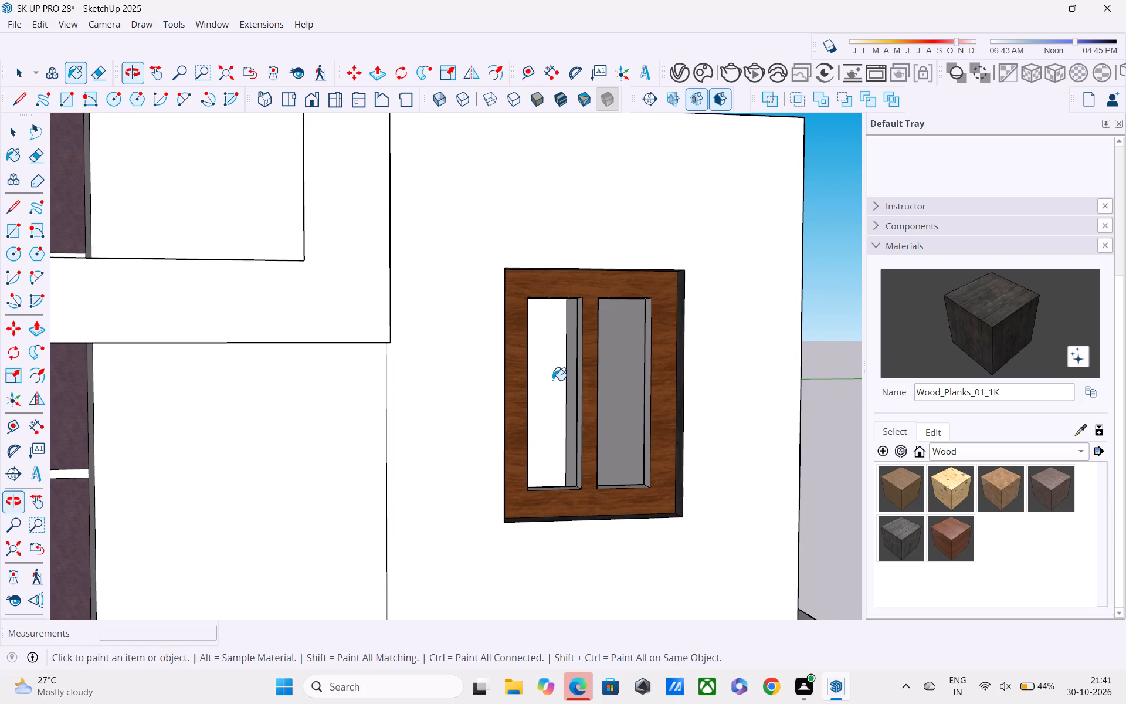
key("r")
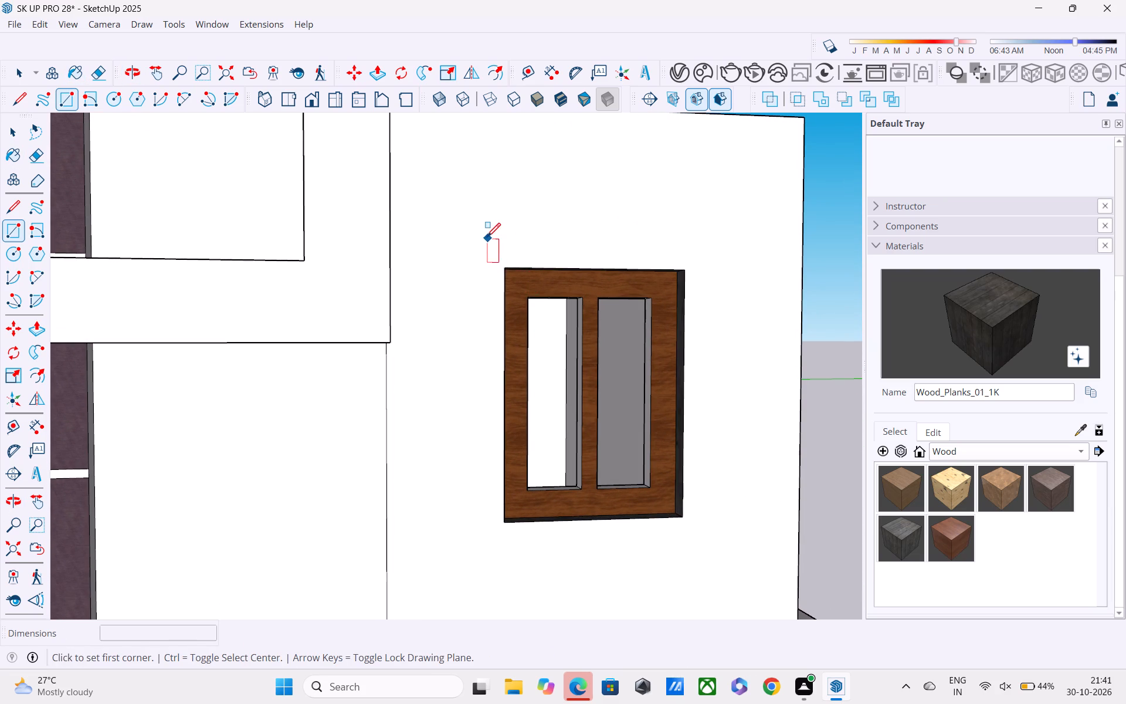
left_click(486, 238)
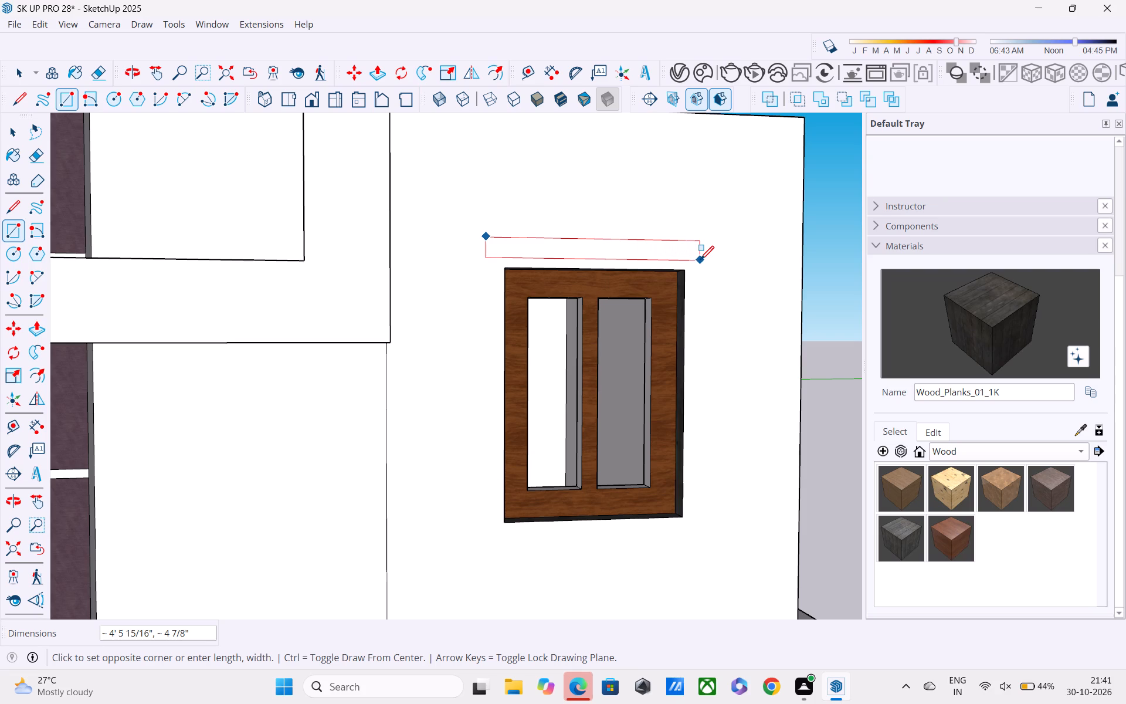
left_click(697, 261)
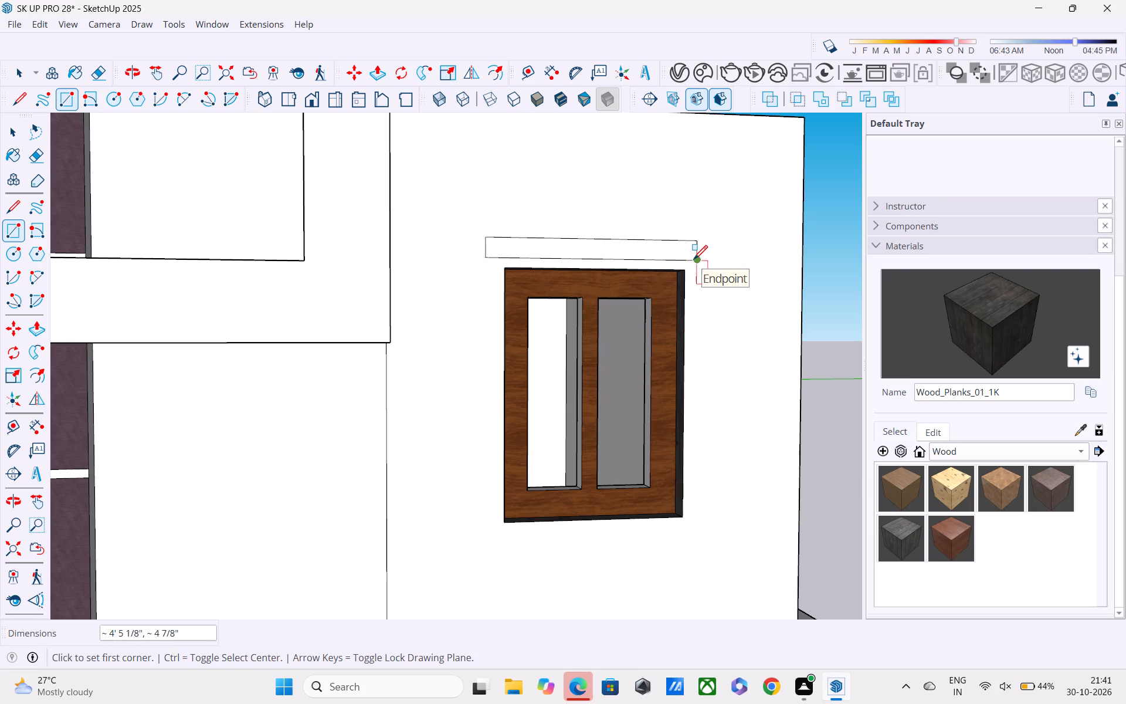
Extrude the rectangle above the side room's window outward by 2.5' to form a ledge.
key("p")
left_click(673, 245)
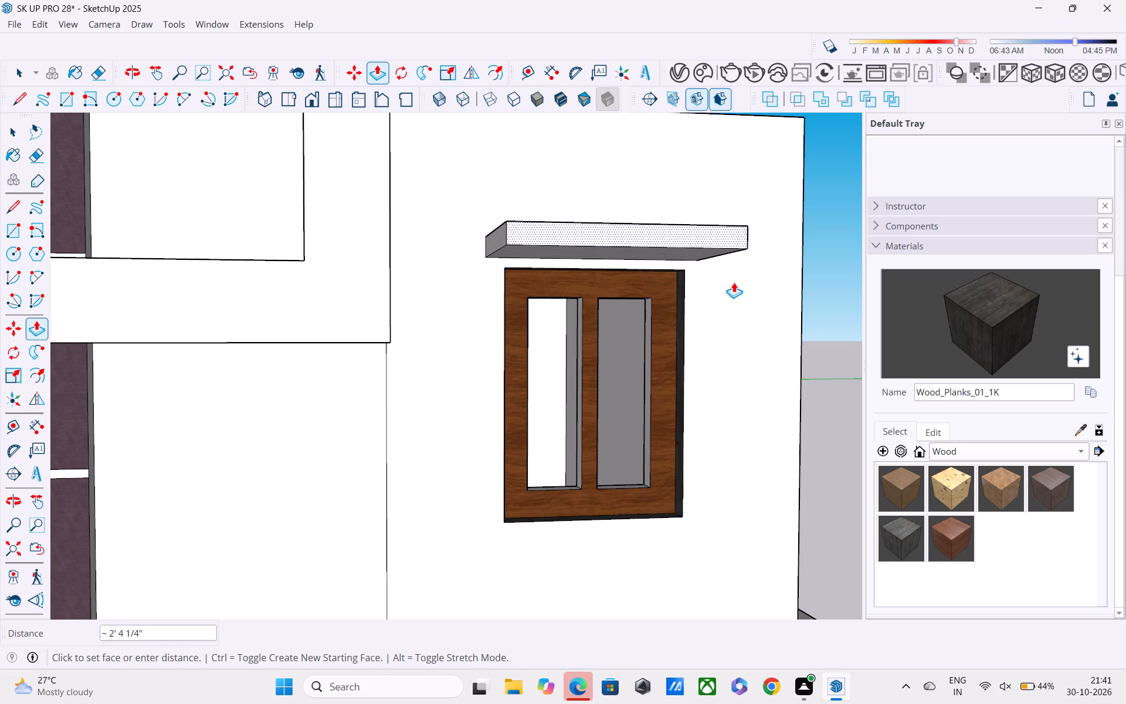
middle_click_drag(734, 282, 863, 316)
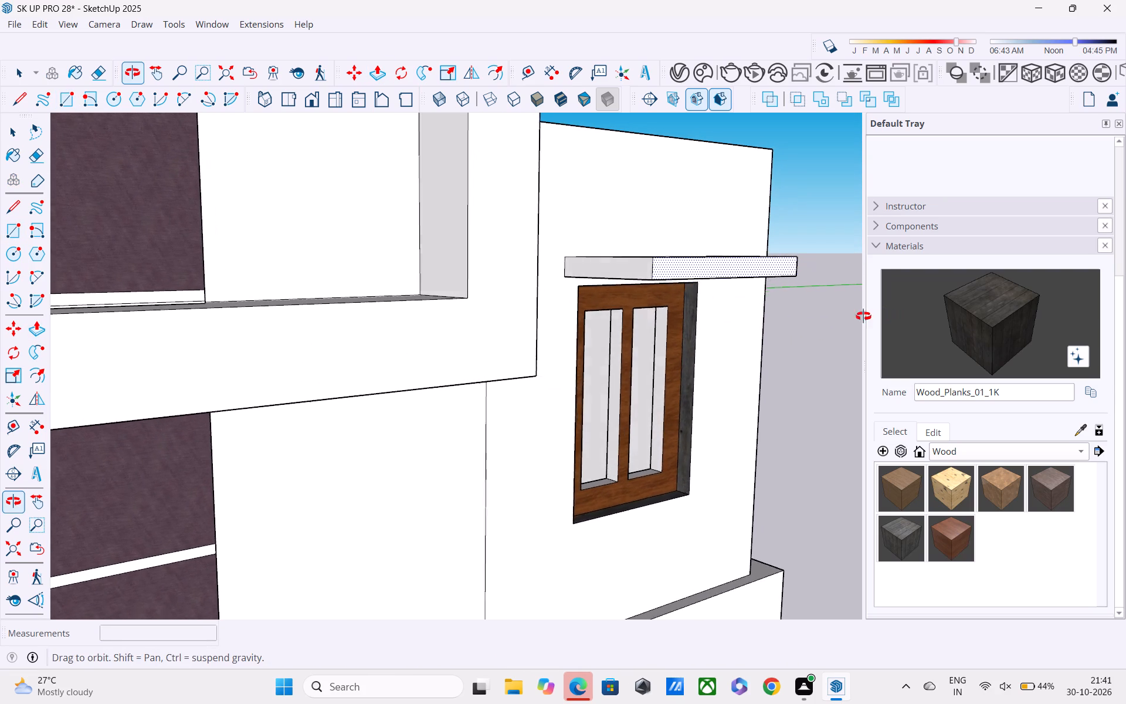
middle_click_drag(863, 316, 778, 313)
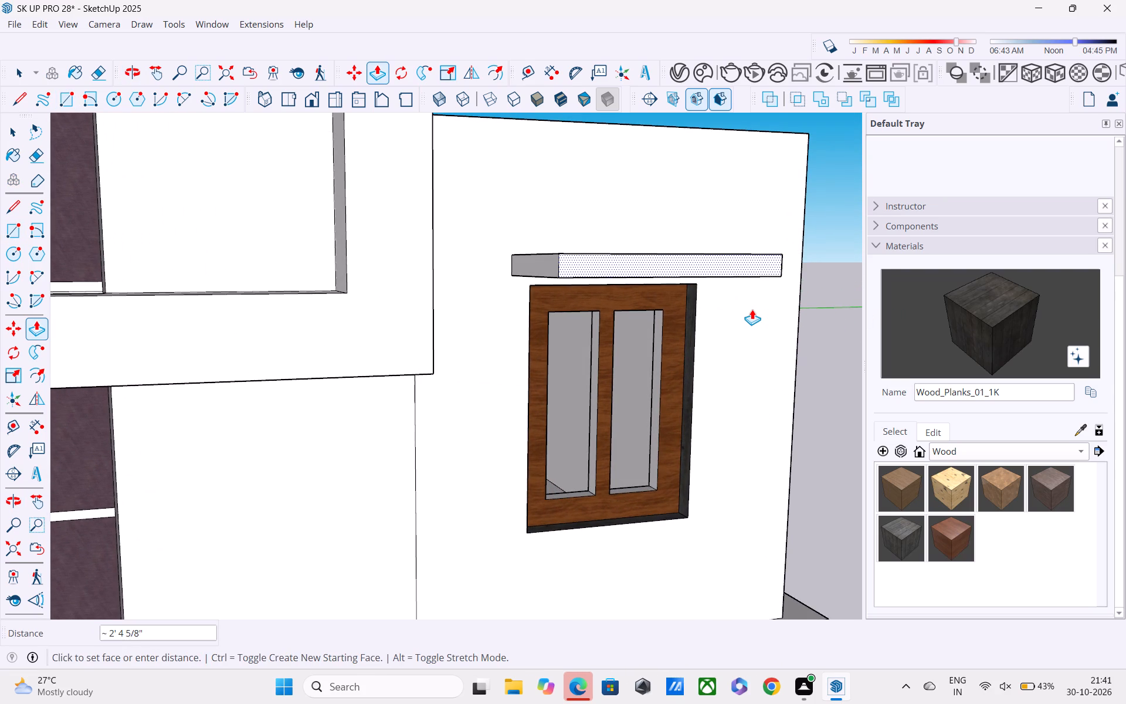
type("2.5'")
key("Return")
Set the window ledge's projection to 2'.
middle_click_drag(632, 335, 714, 395)
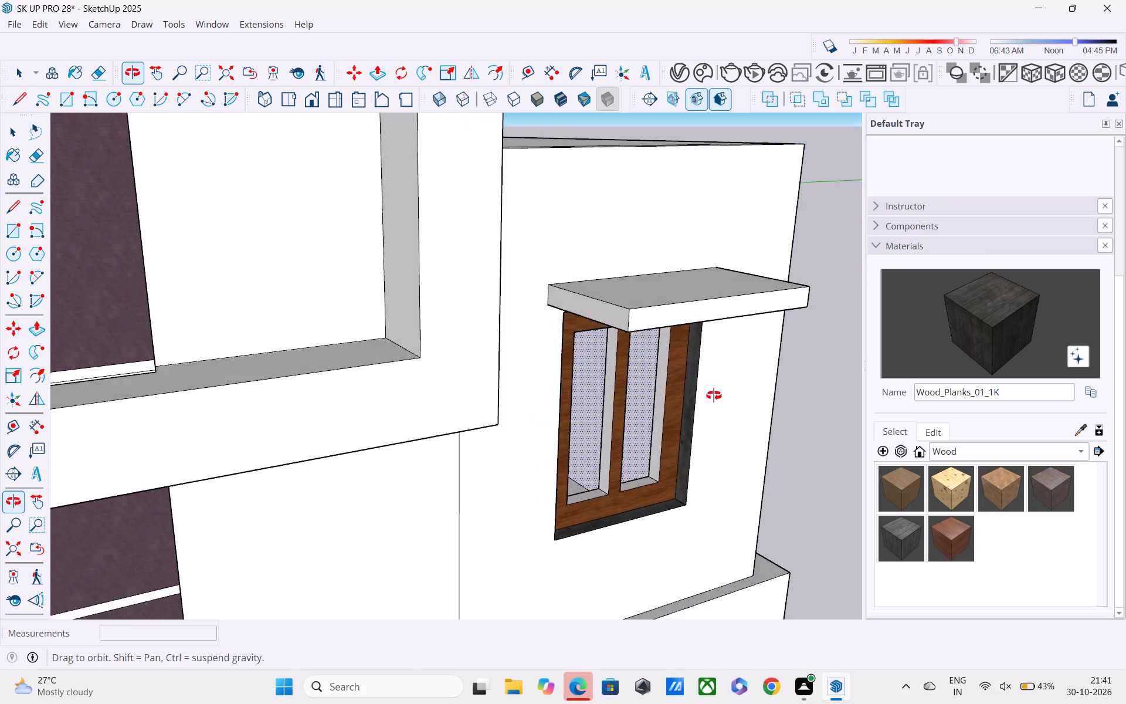
middle_click_drag(714, 395, 782, 295)
scroll(768, 346, "down", 1)
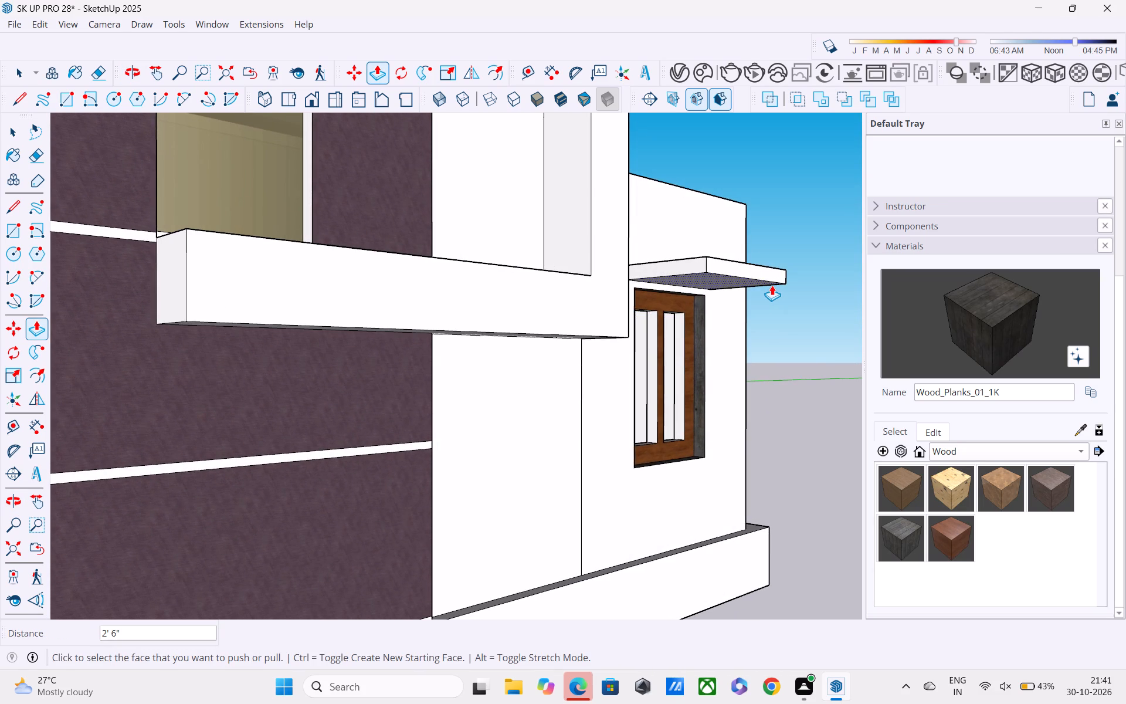
key("2")
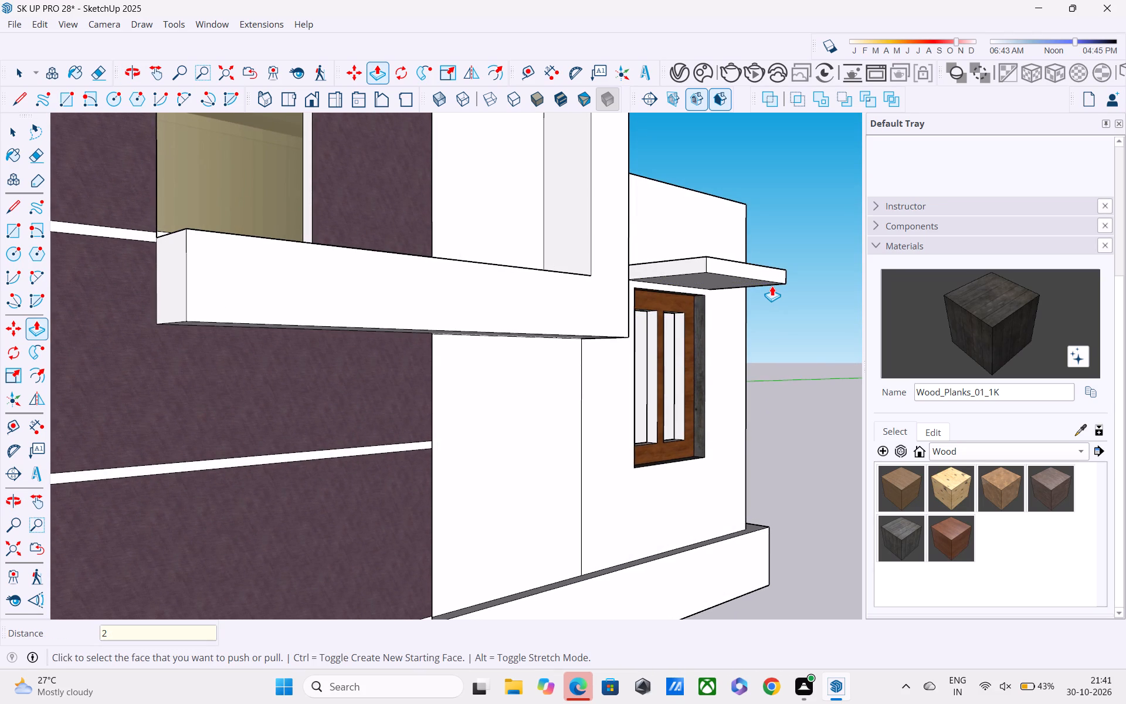
key("apostrophe")
key("Return")
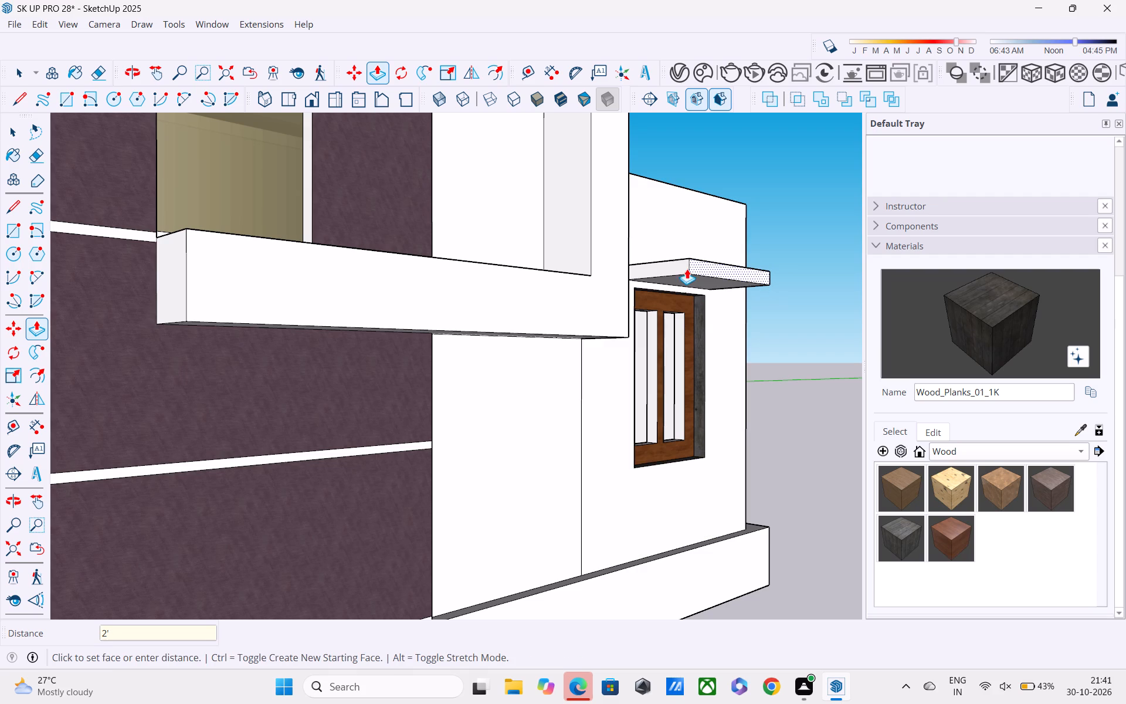
Lengthen the ledge at both ends, by about 8 11/16" on the left and about 6 11/16" on the right.
left_click(681, 266)
left_click(666, 267)
middle_click_drag(681, 275, 660, 276)
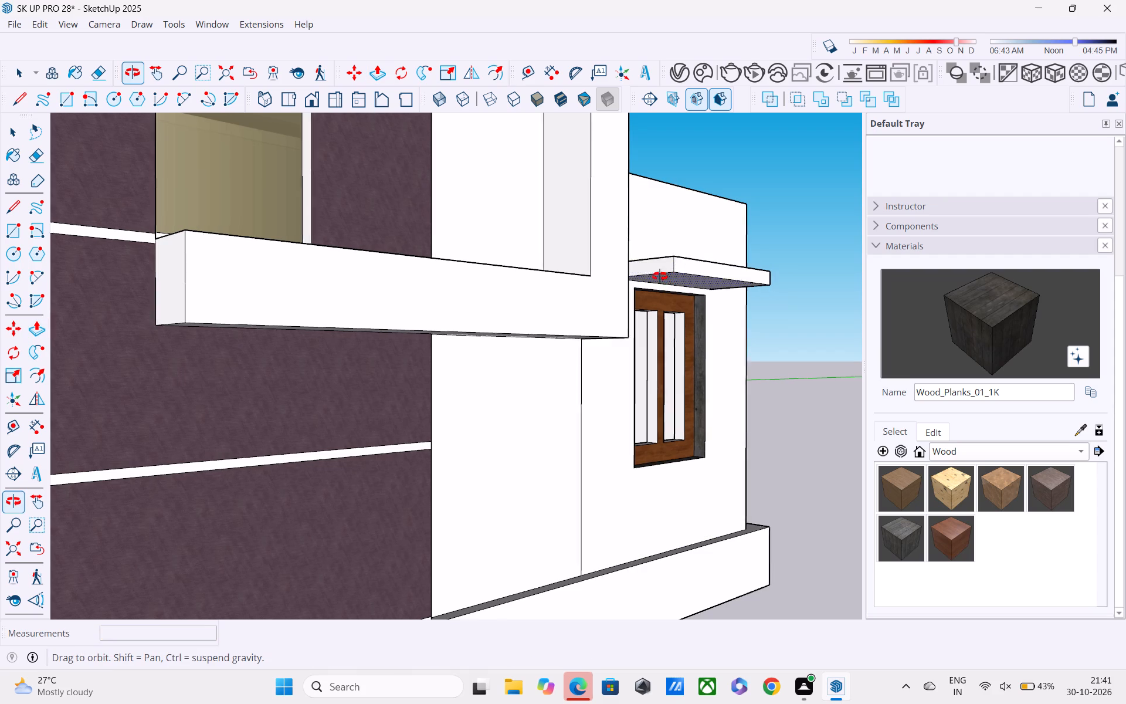
middle_click_drag(660, 276, 297, 268)
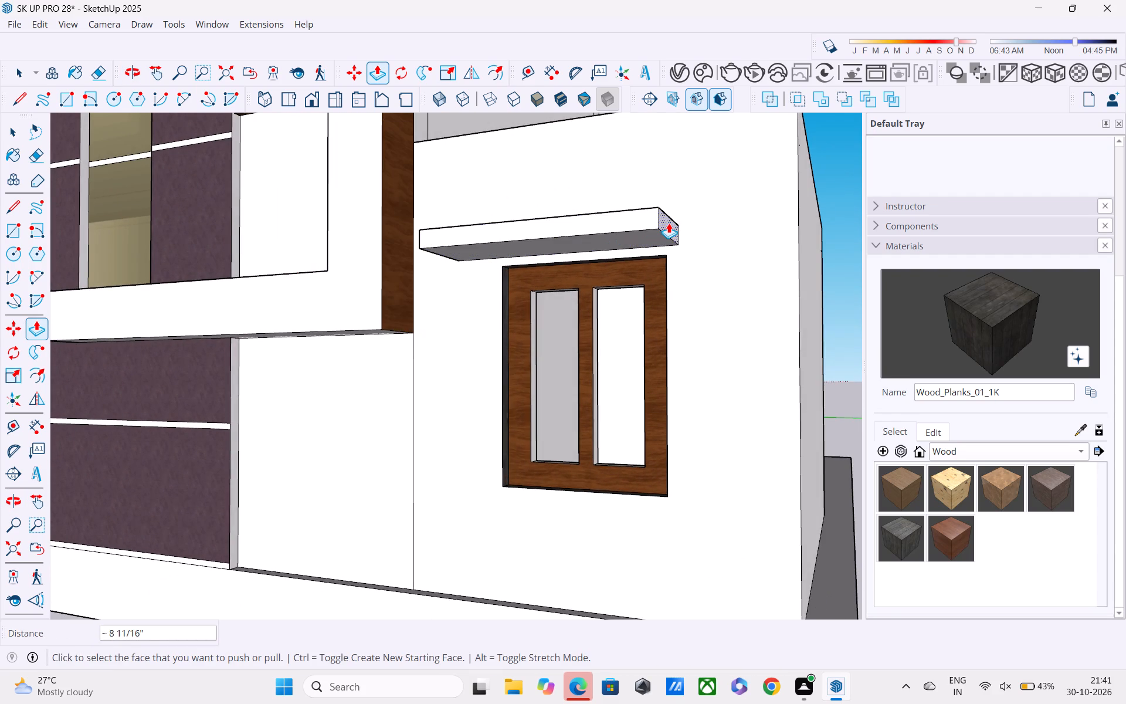
left_click(669, 223)
left_click(698, 237)
Paint the side room's front wall around the window with the fabric material Fabric_13_1K.
middle_click_drag(677, 273, 799, 364)
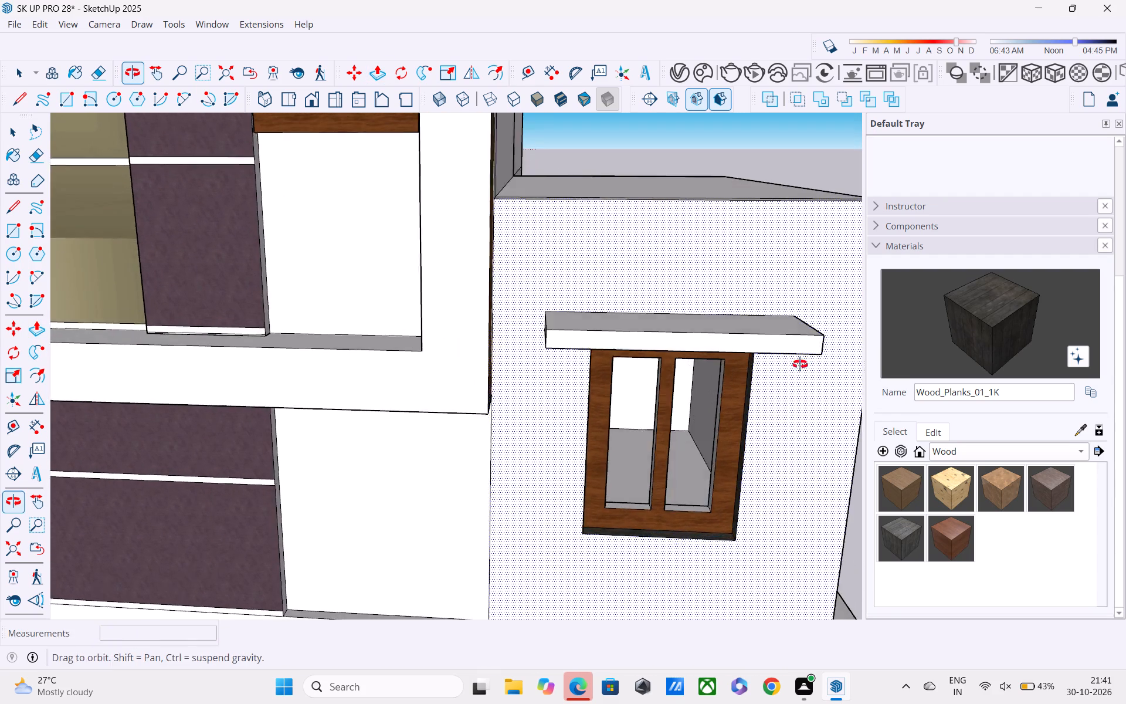
scroll(791, 353, "down", 5)
middle_click_drag(721, 401, 688, 323)
scroll(688, 323, "down", 4)
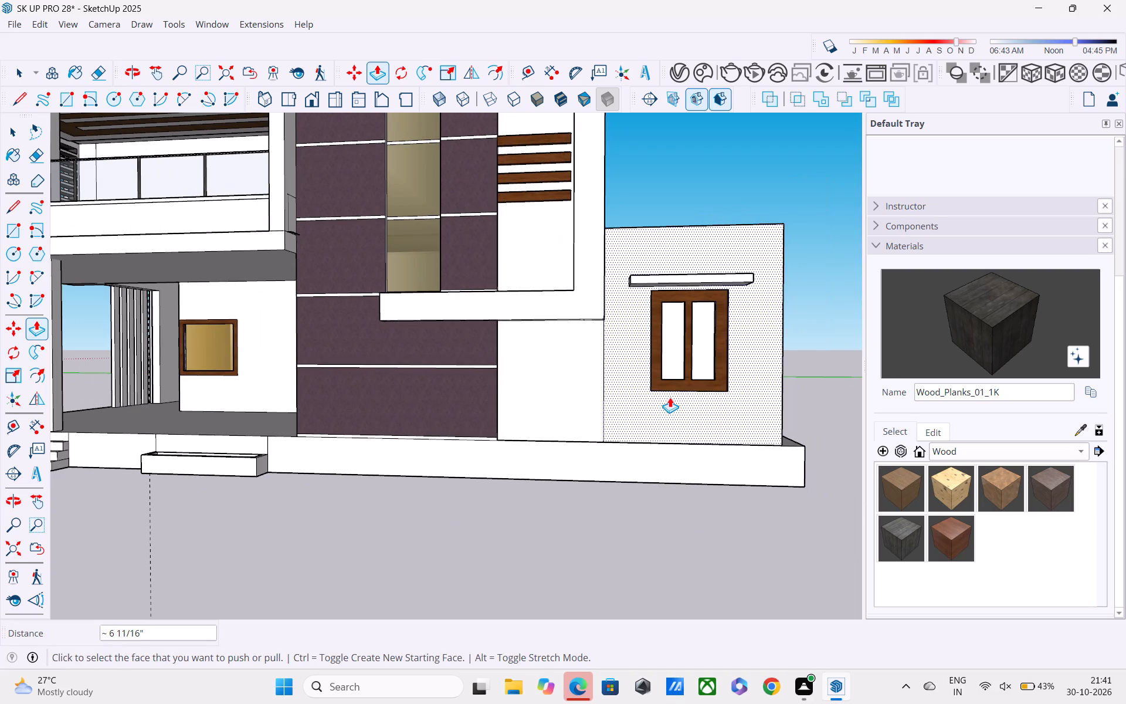
left_click(1004, 448)
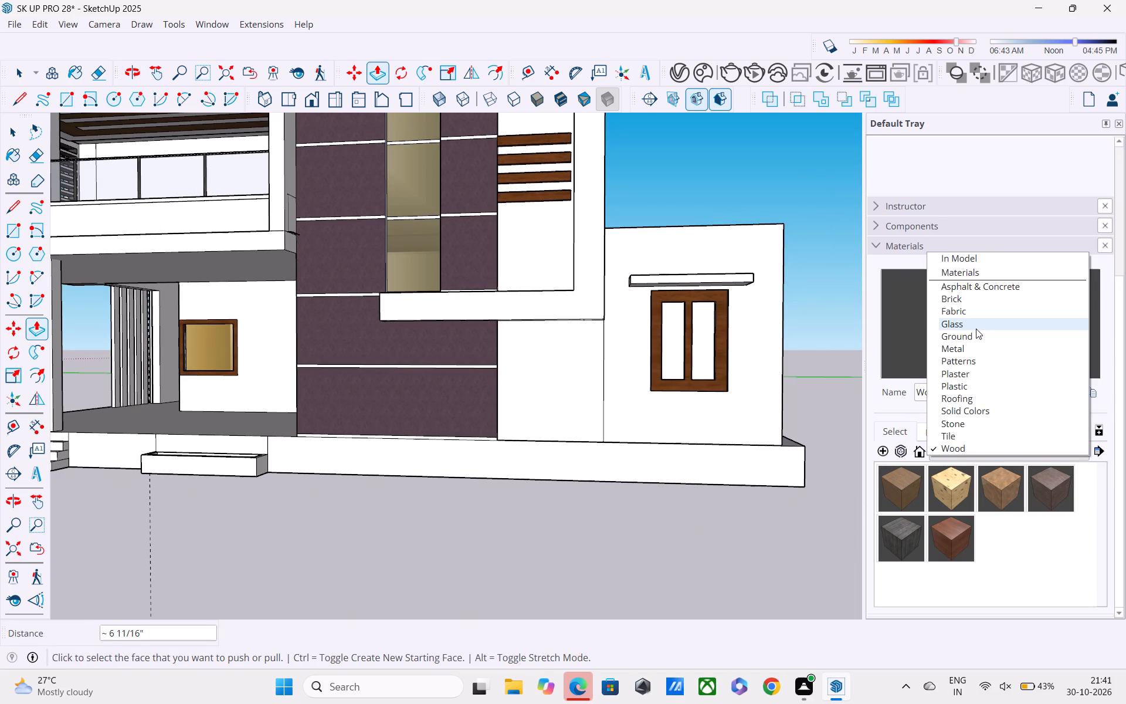
left_click(969, 307)
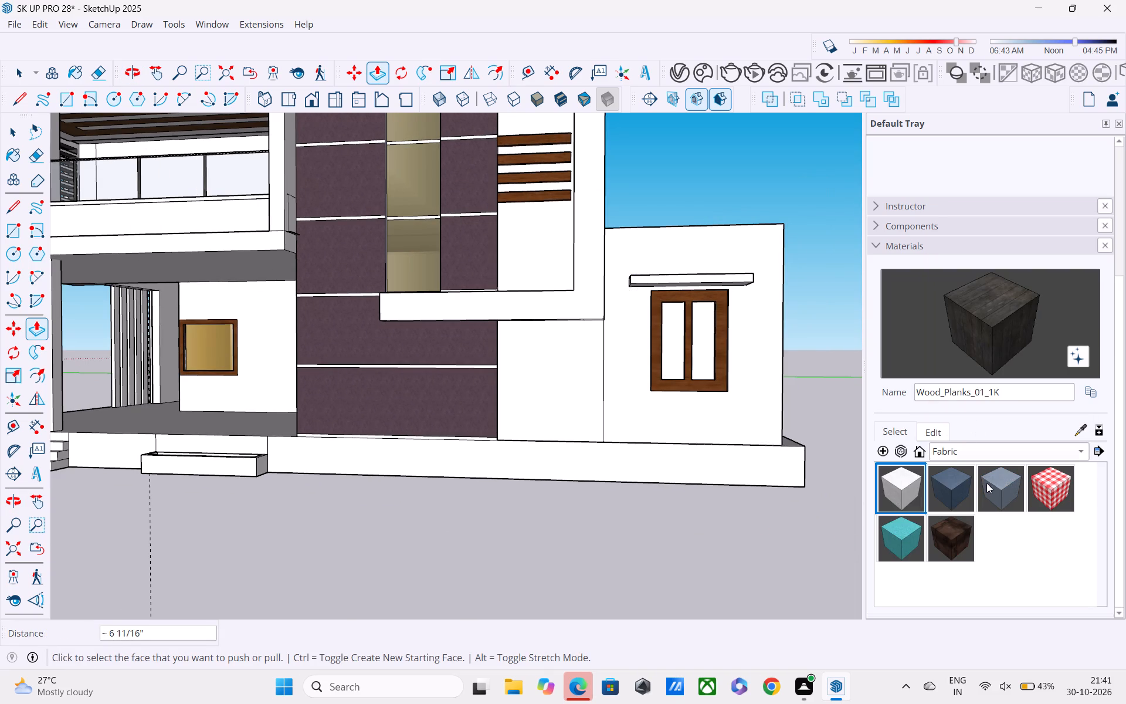
left_click(910, 524)
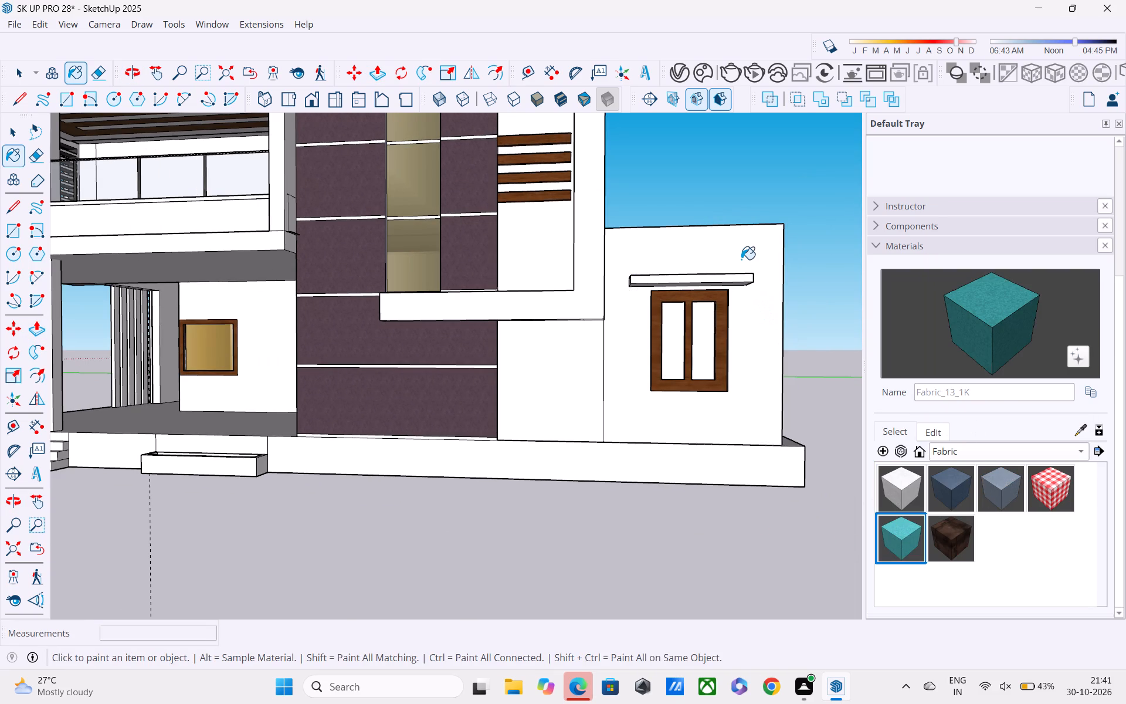
left_click(741, 259)
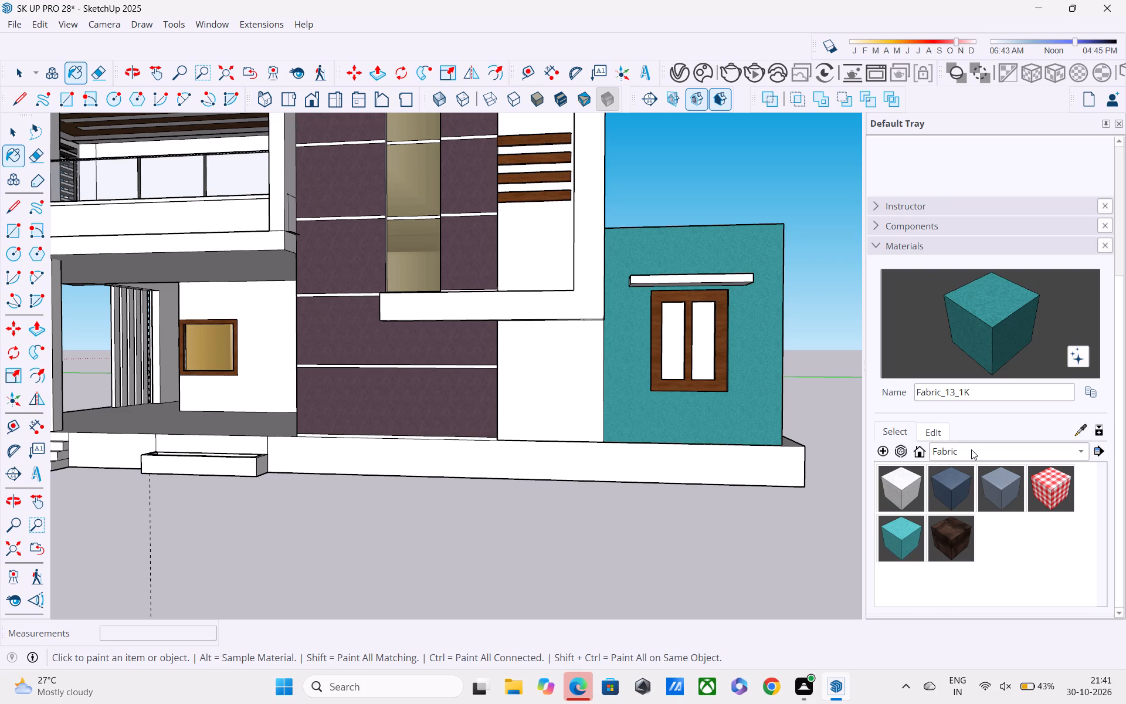
Recolour the Fabric_13_1K material to a muted grey-teal of medium brightness using the colour wheel.
left_click(935, 428)
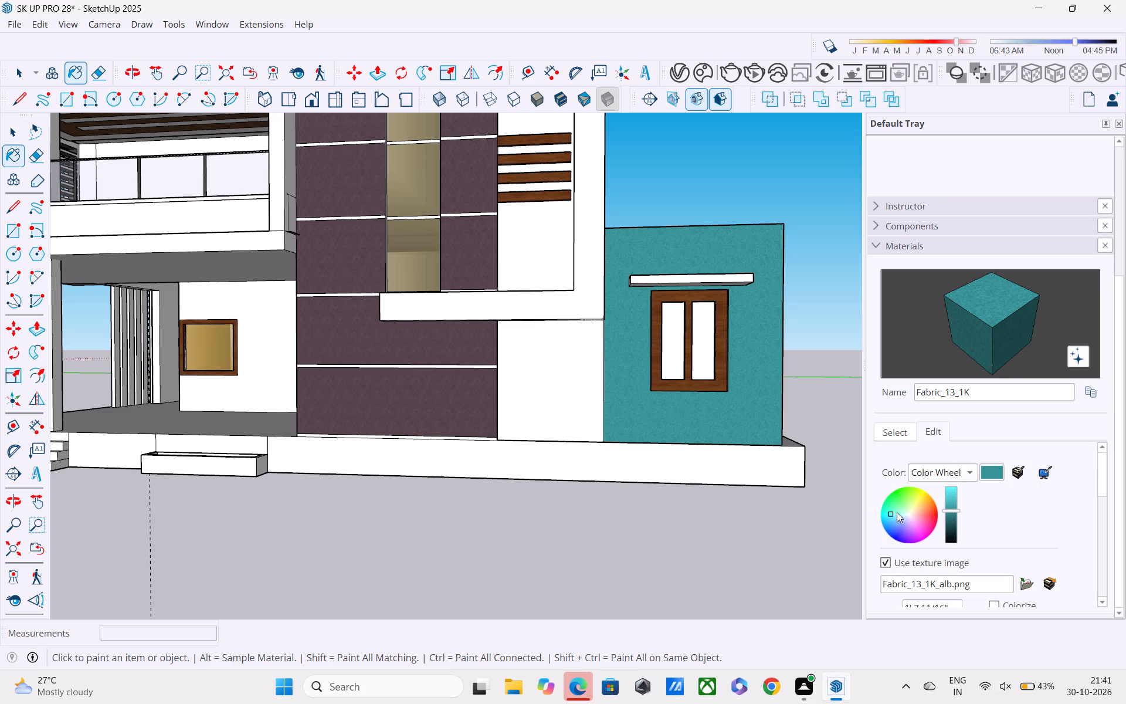
left_click_drag(888, 513, 897, 504)
left_click_drag(897, 504, 904, 505)
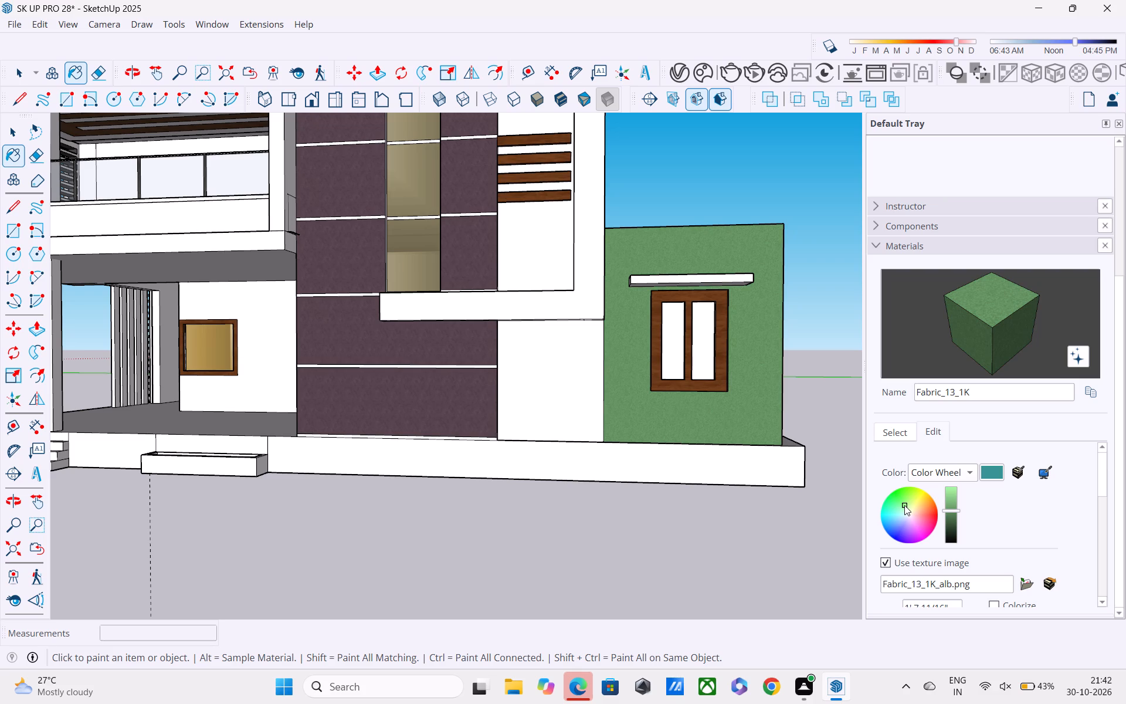
left_click_drag(904, 505, 904, 506)
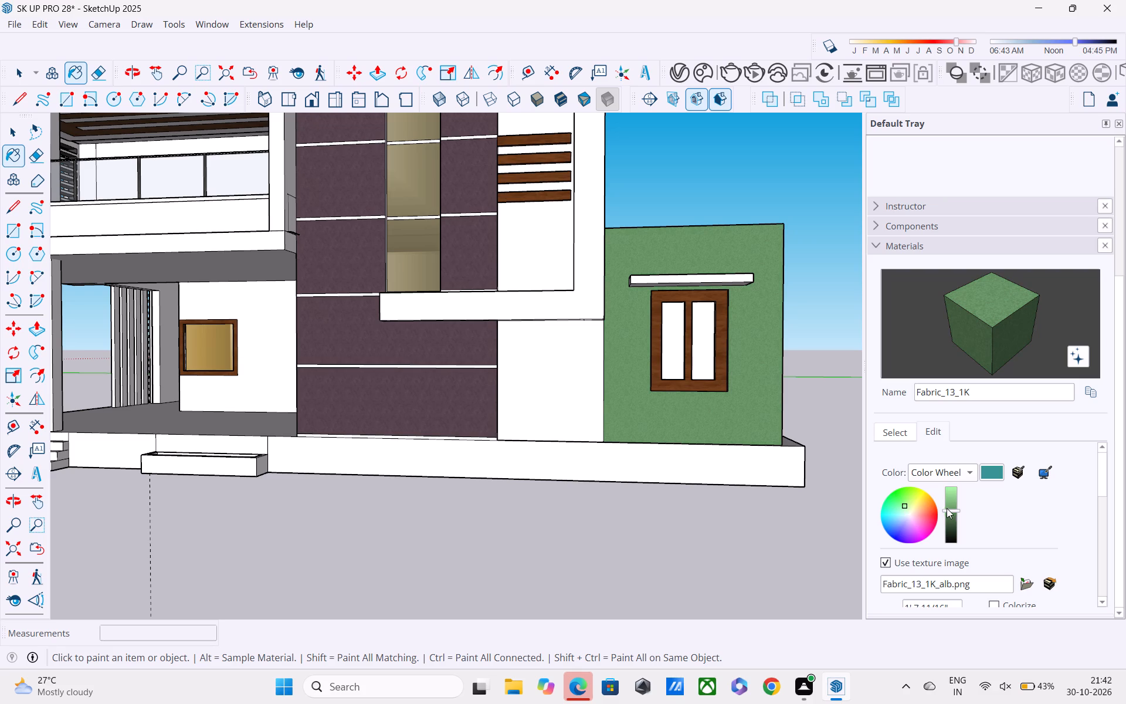
left_click(948, 509)
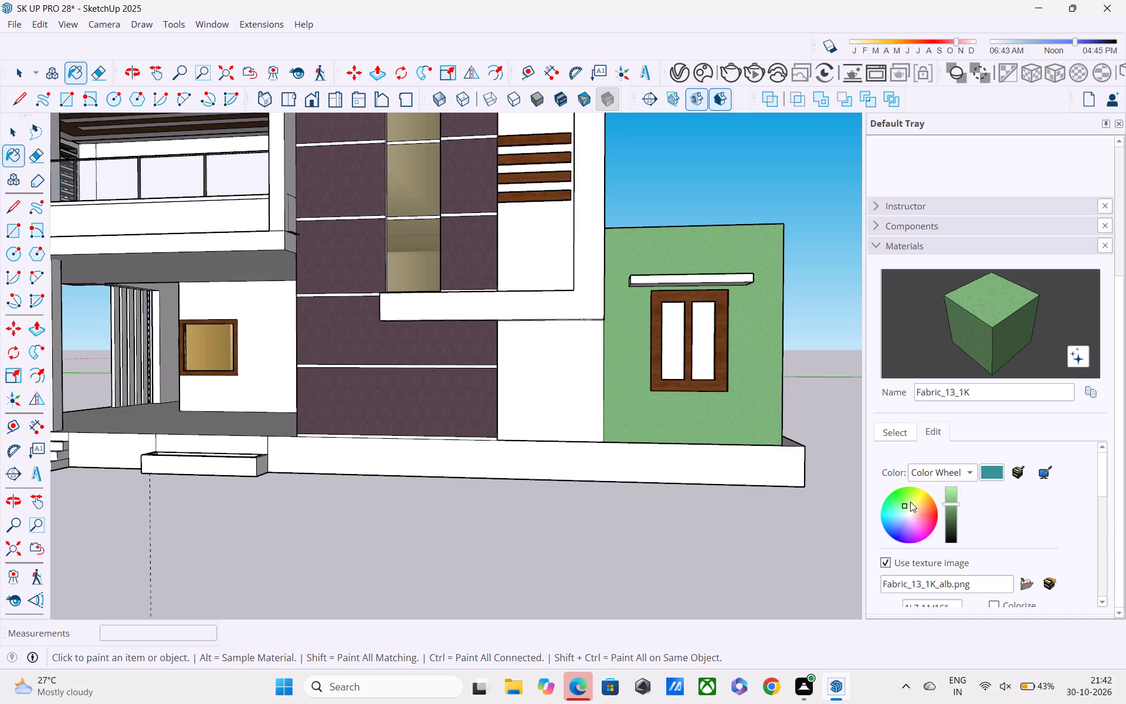
left_click_drag(906, 501, 905, 509)
left_click_drag(905, 509, 905, 509)
left_click_drag(905, 509, 905, 514)
middle_click_drag(752, 412, 934, 405)
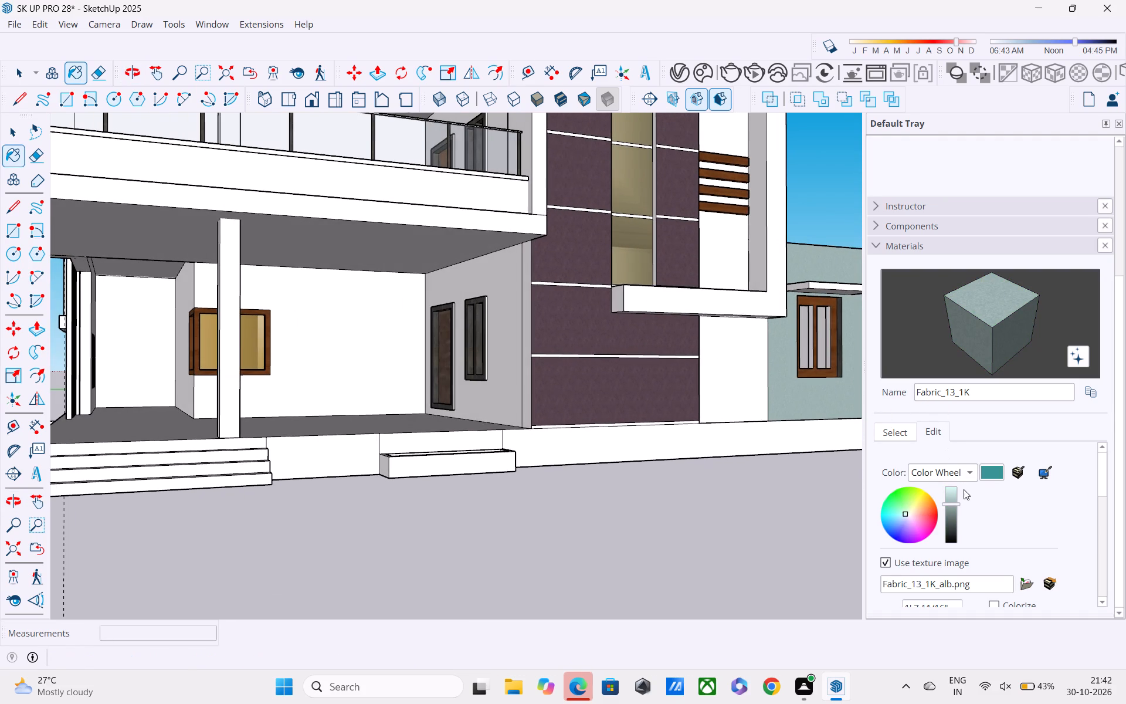
left_click_drag(960, 505, 959, 510)
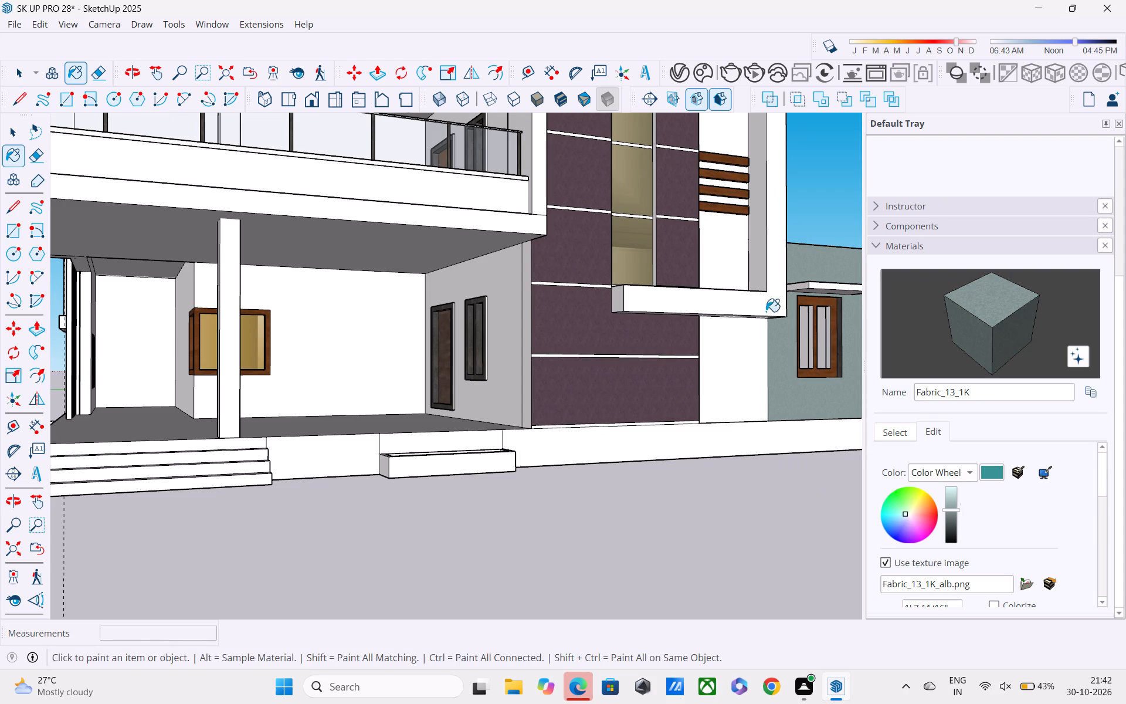
Draw a rectangle about 3' 10 3/8" by 2' 6 5/16" on the wall directly below the window, starting at the frame's lower-left corner.
middle_click_drag(791, 343, 736, 329)
scroll(736, 329, "up", 1)
scroll(733, 317, "down", 4)
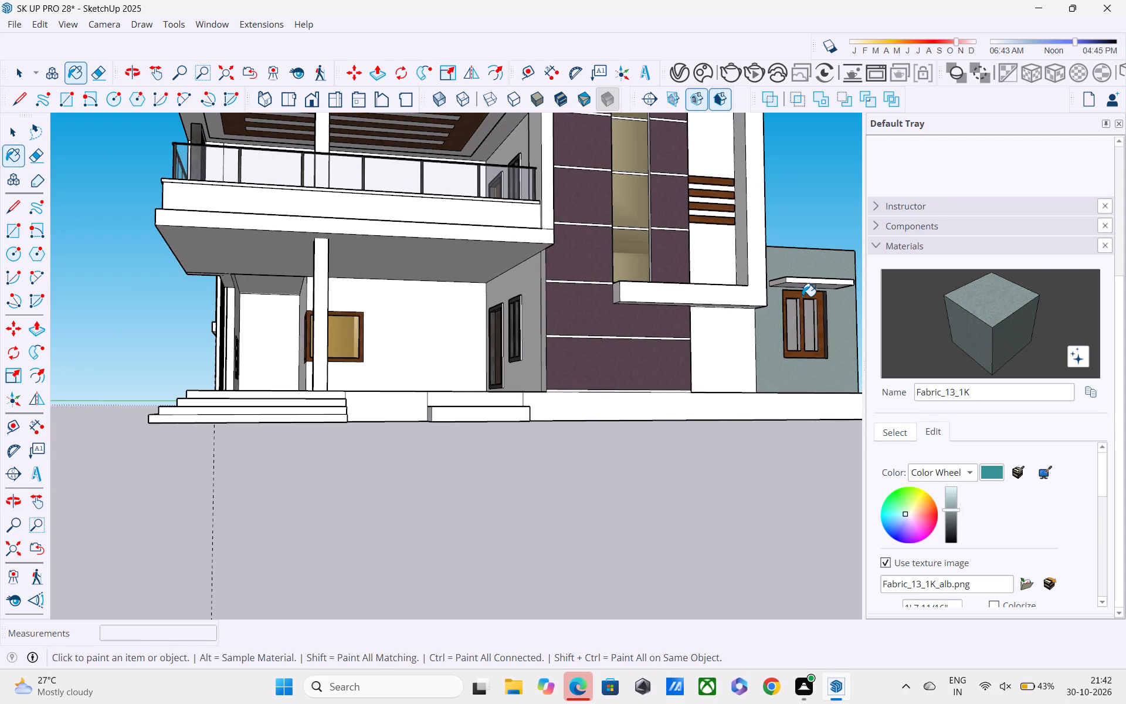
scroll(802, 296, "down", 3)
scroll(822, 358, "up", 3)
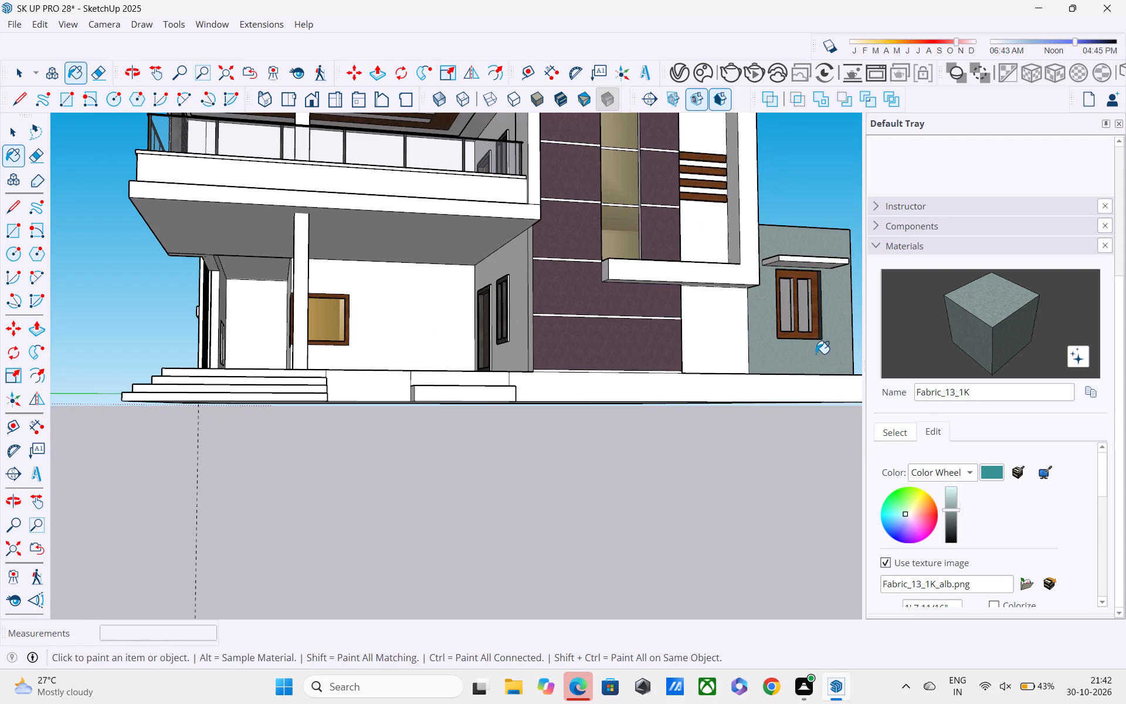
key("space")
type("TR")
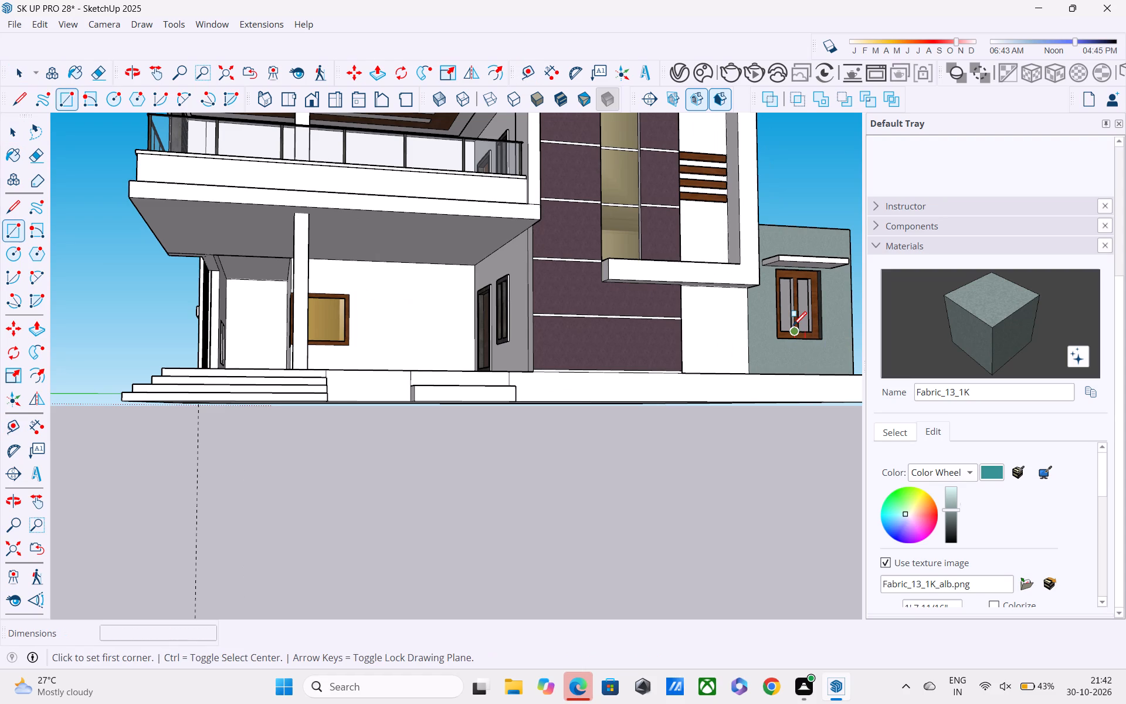
scroll(793, 326, "up", 4)
middle_click_drag(787, 347, 738, 339)
scroll(746, 339, "up", 1)
scroll(747, 339, "down", 1)
scroll(748, 339, "up", 3)
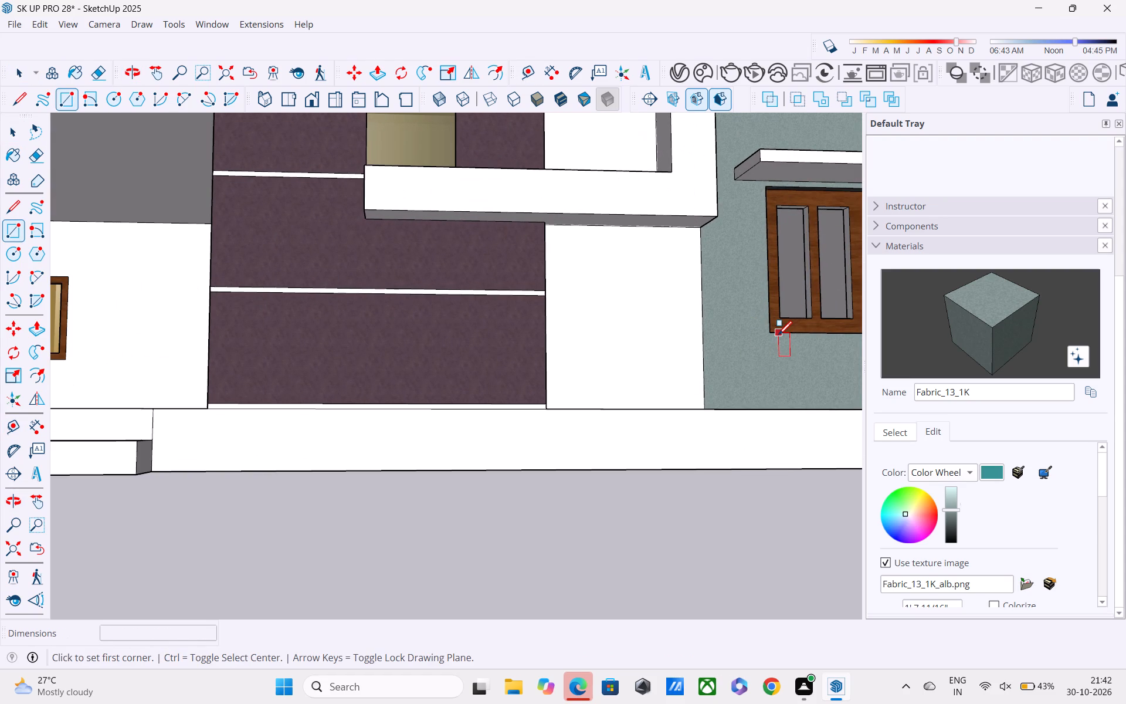
left_click(778, 336)
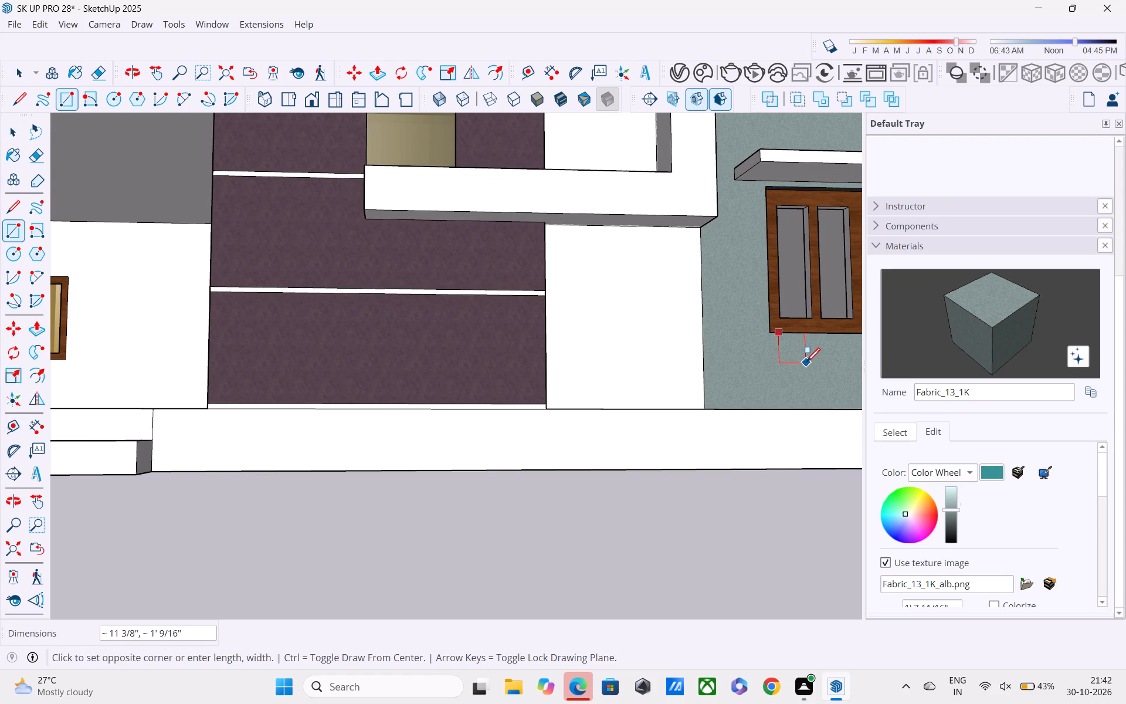
key("Escape")
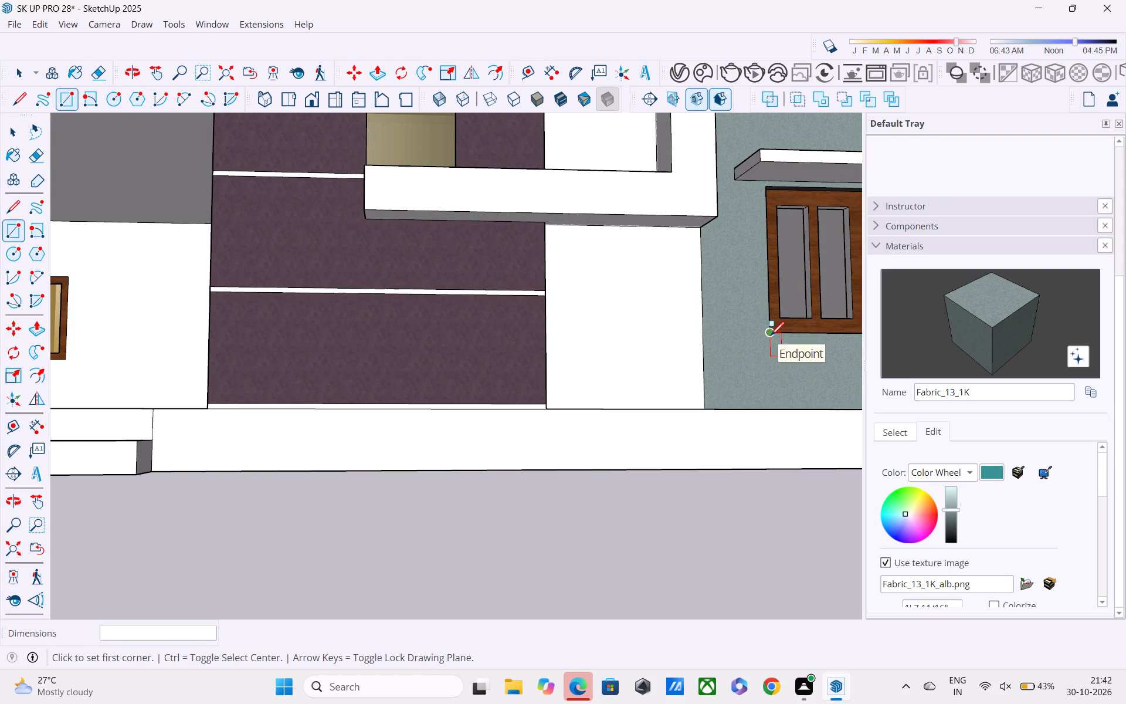
left_click(771, 337)
middle_click_drag(813, 381, 655, 324, "shift")
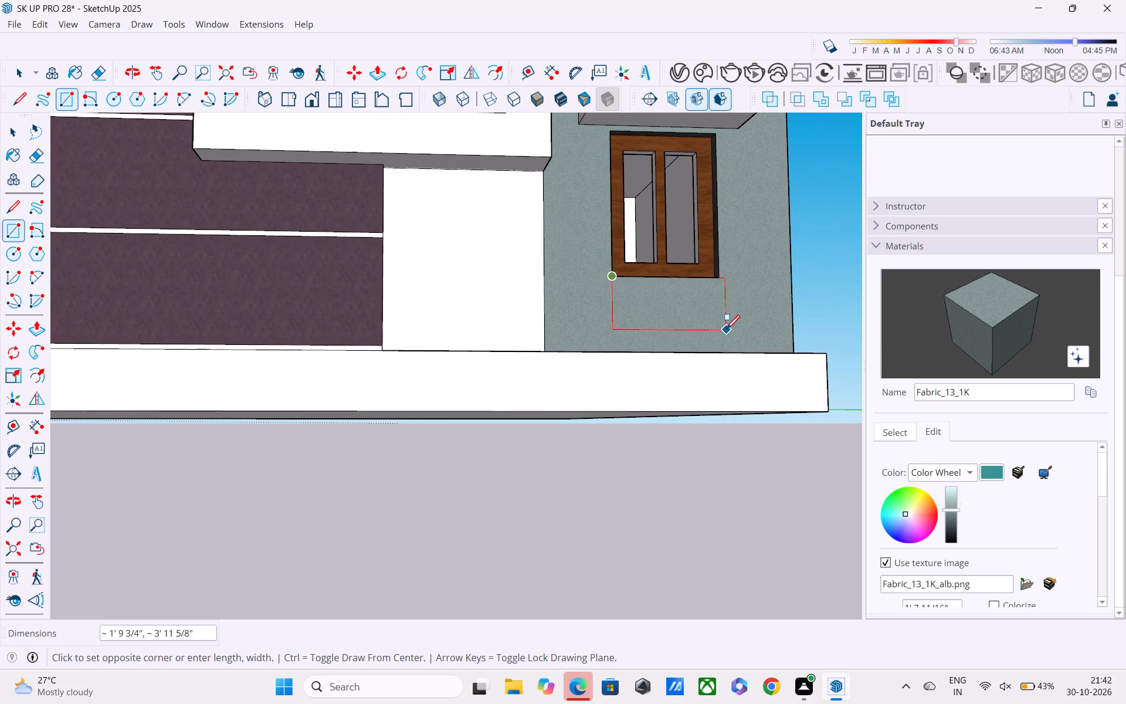
middle_click_drag(723, 349, 734, 400)
scroll(732, 375, "up", 3)
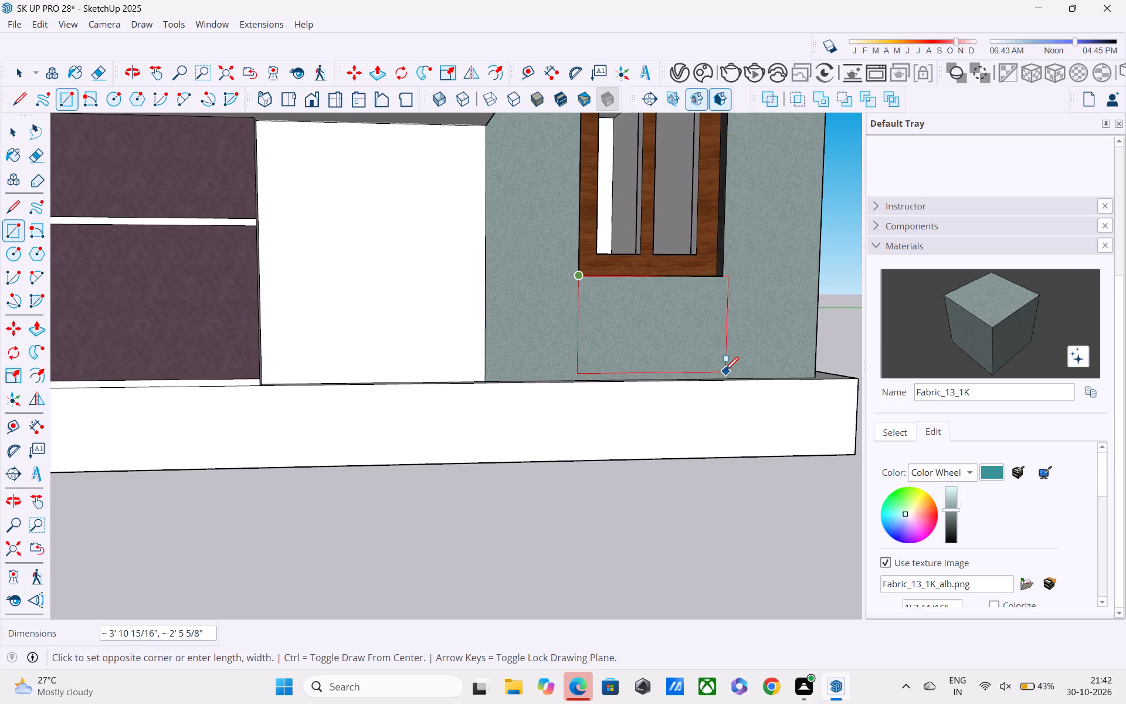
left_click(723, 374)
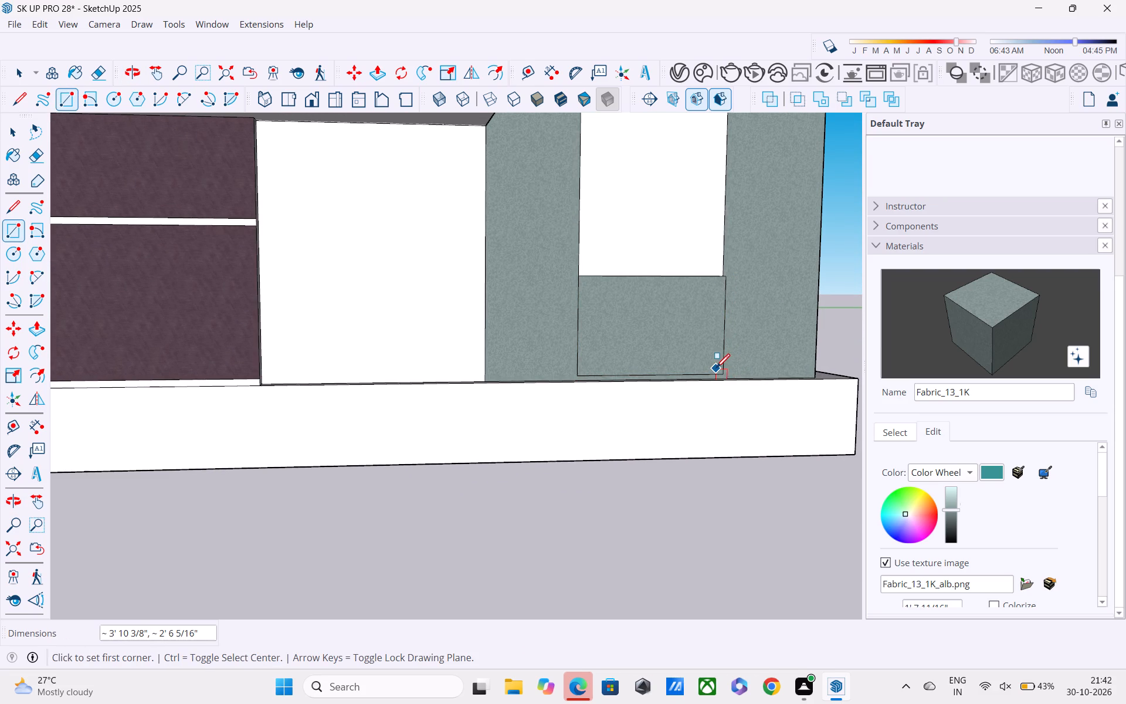
Delete the blank face covering the framed window opening.
key("space")
left_click(645, 241)
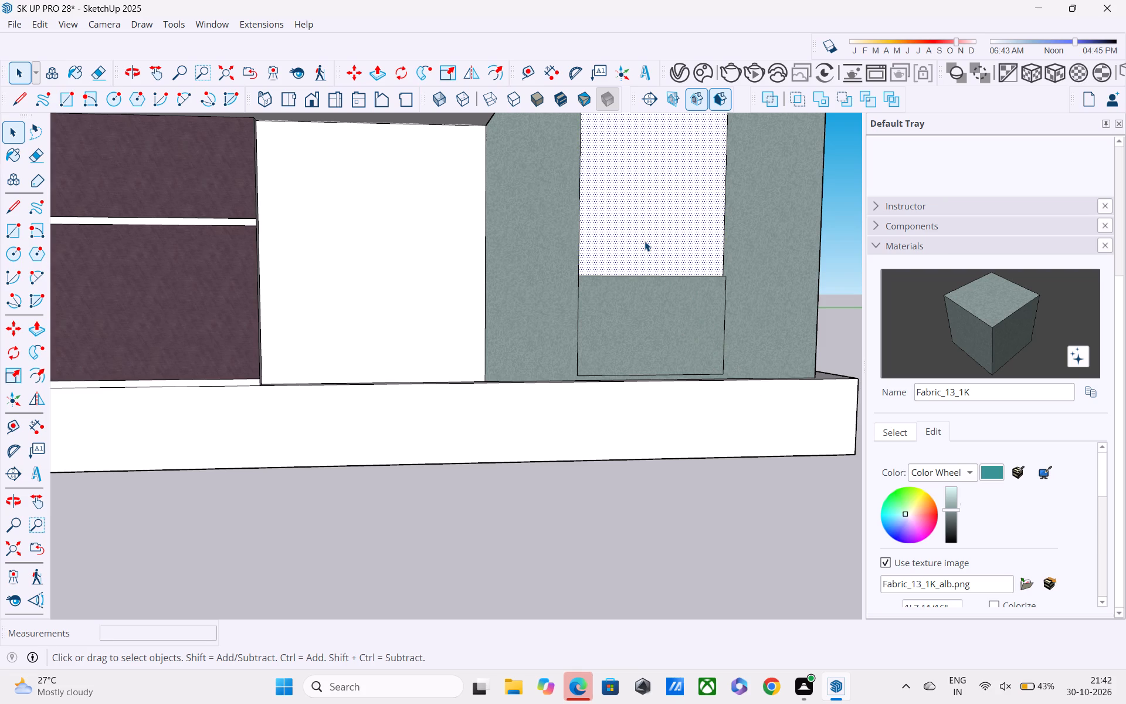
key("Delete")
scroll(646, 244, "down", 2)
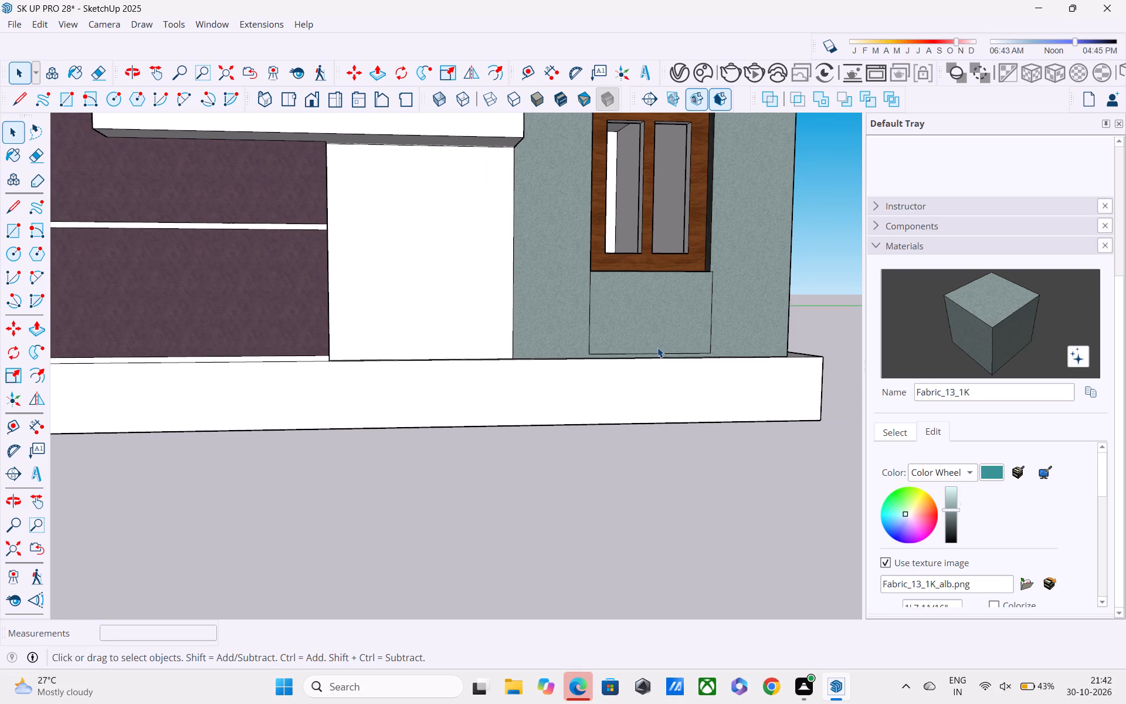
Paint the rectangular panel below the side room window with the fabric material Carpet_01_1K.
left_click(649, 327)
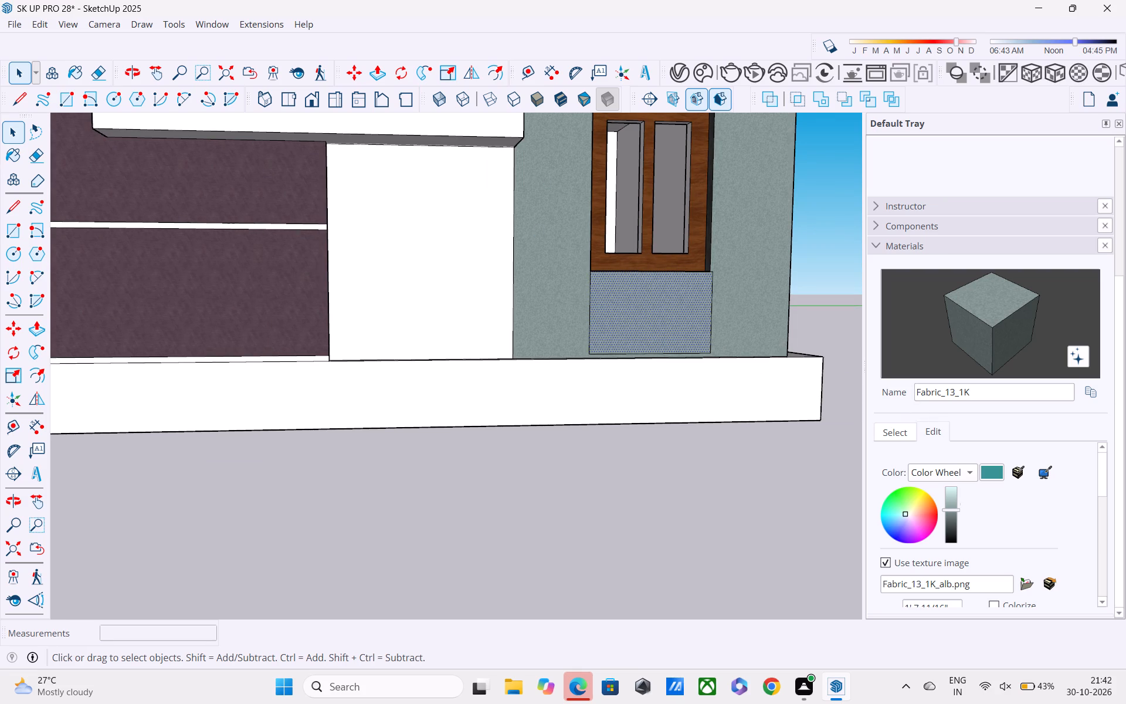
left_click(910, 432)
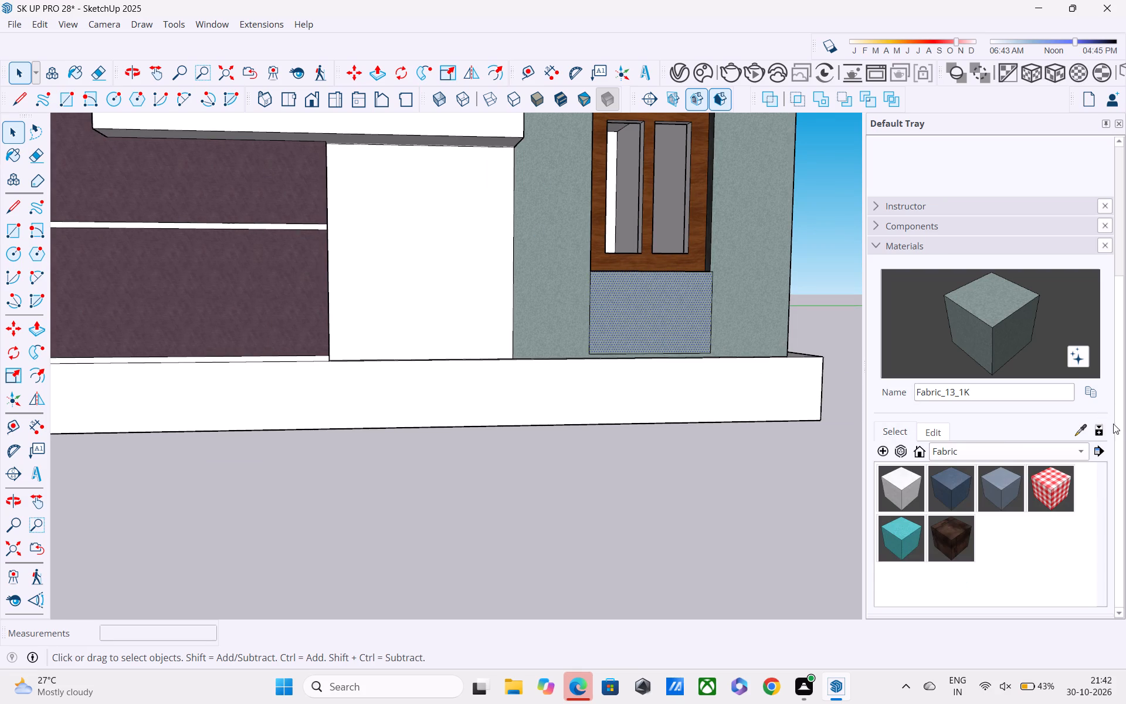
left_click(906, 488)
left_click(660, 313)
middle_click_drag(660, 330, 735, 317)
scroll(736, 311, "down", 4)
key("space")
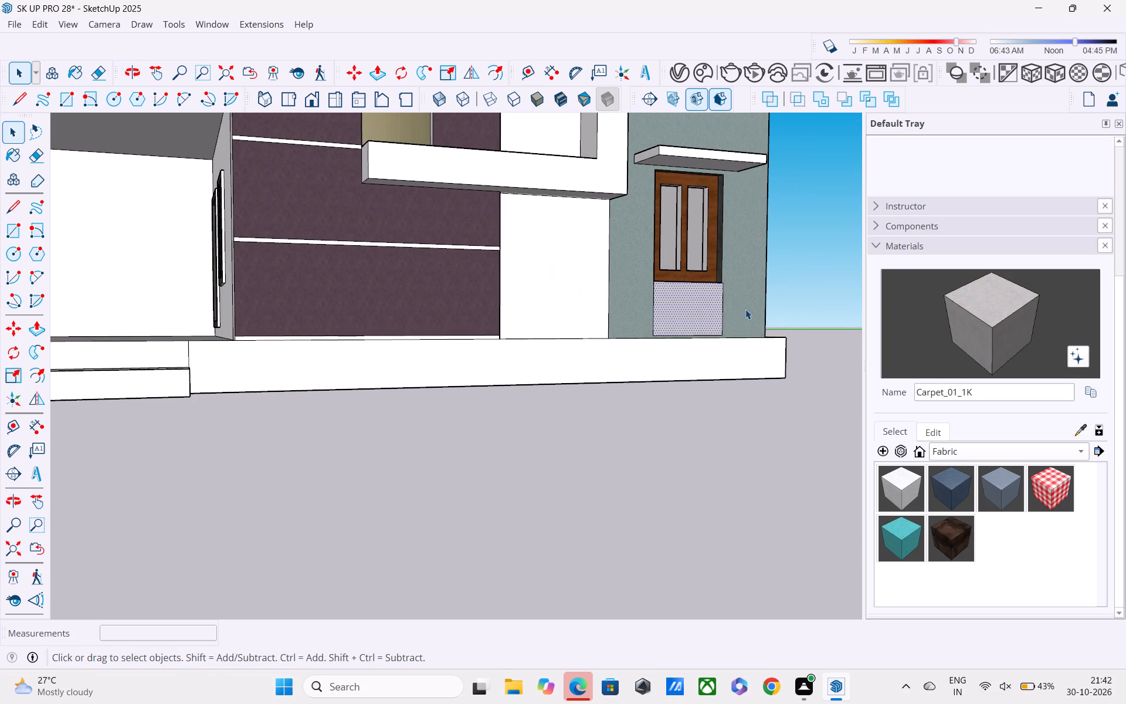
Sample the Default material from the adjacent white wall and paint the panel below the side room window with it.
left_click(1084, 428)
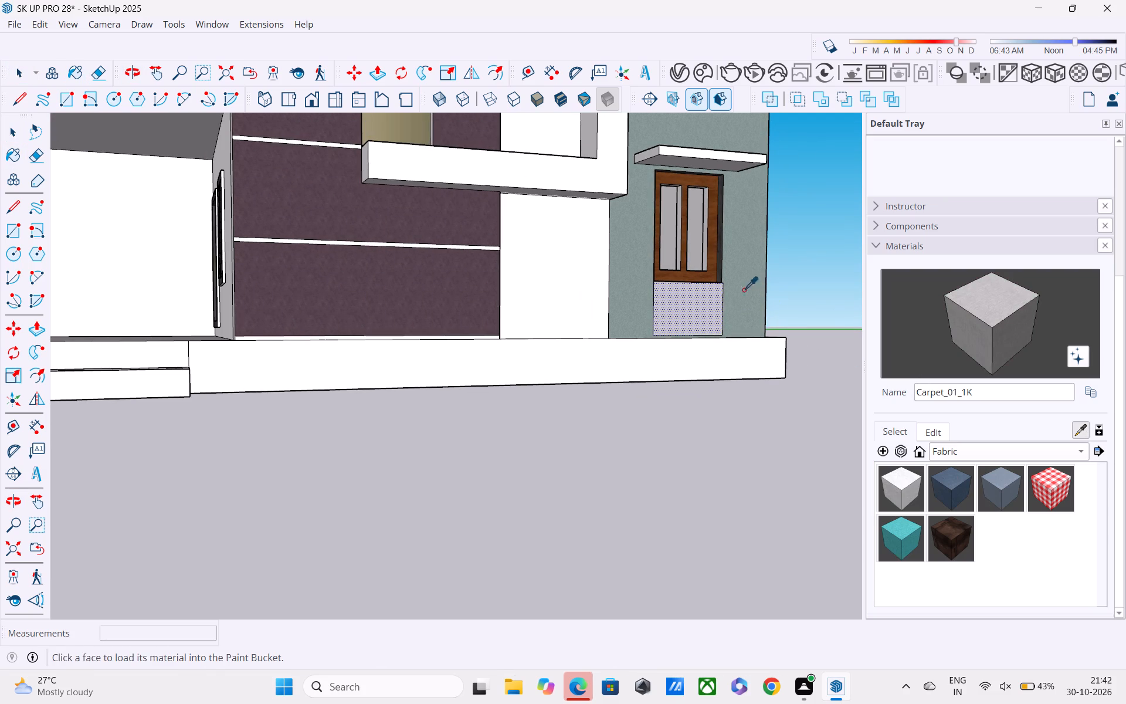
left_click(534, 282)
left_click(675, 307)
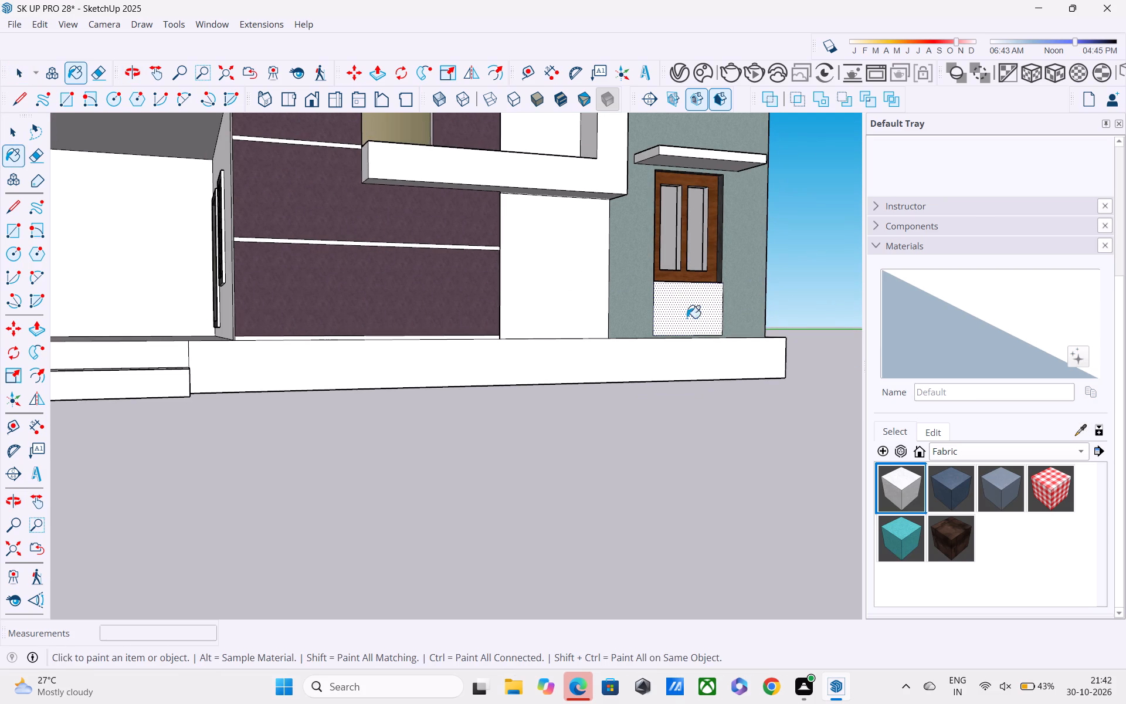
middle_click_drag(697, 331, 710, 371)
key("space")
left_click(793, 255)
Examine the repainted side room front, the entrance porch and the overall facade from several angles.
middle_click_drag(799, 287, 700, 238)
scroll(702, 265, "down", 2)
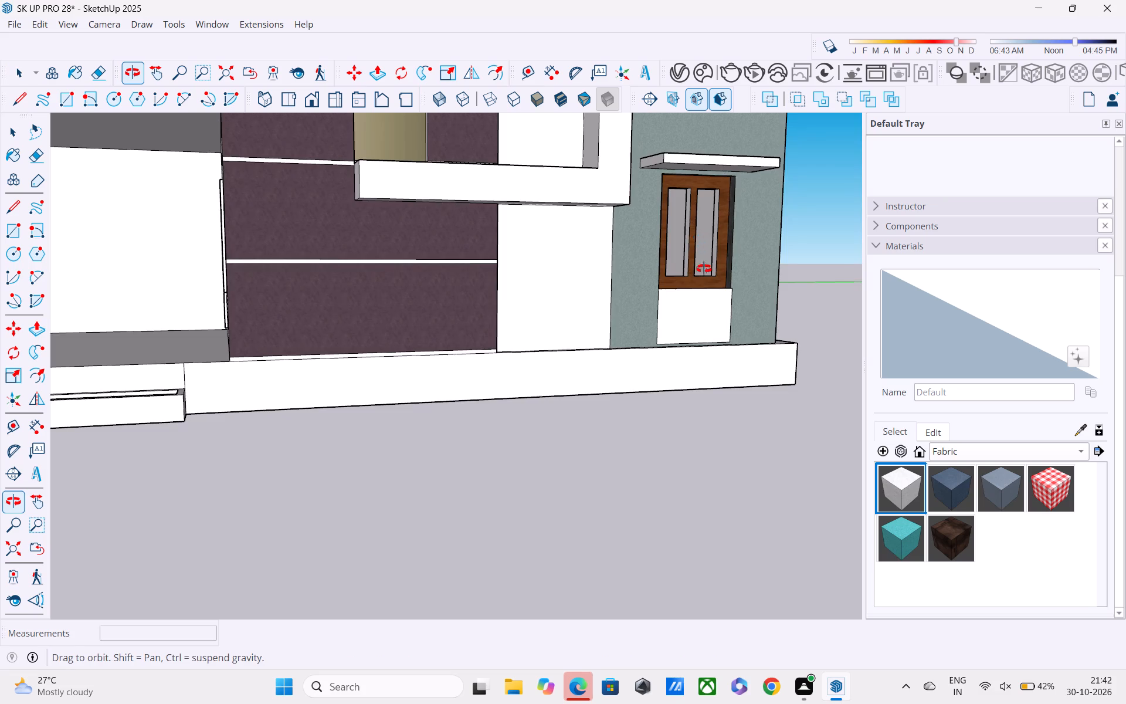
scroll(704, 269, "down", 1)
scroll(704, 313, "up", 2)
middle_click_drag(703, 309, 787, 341)
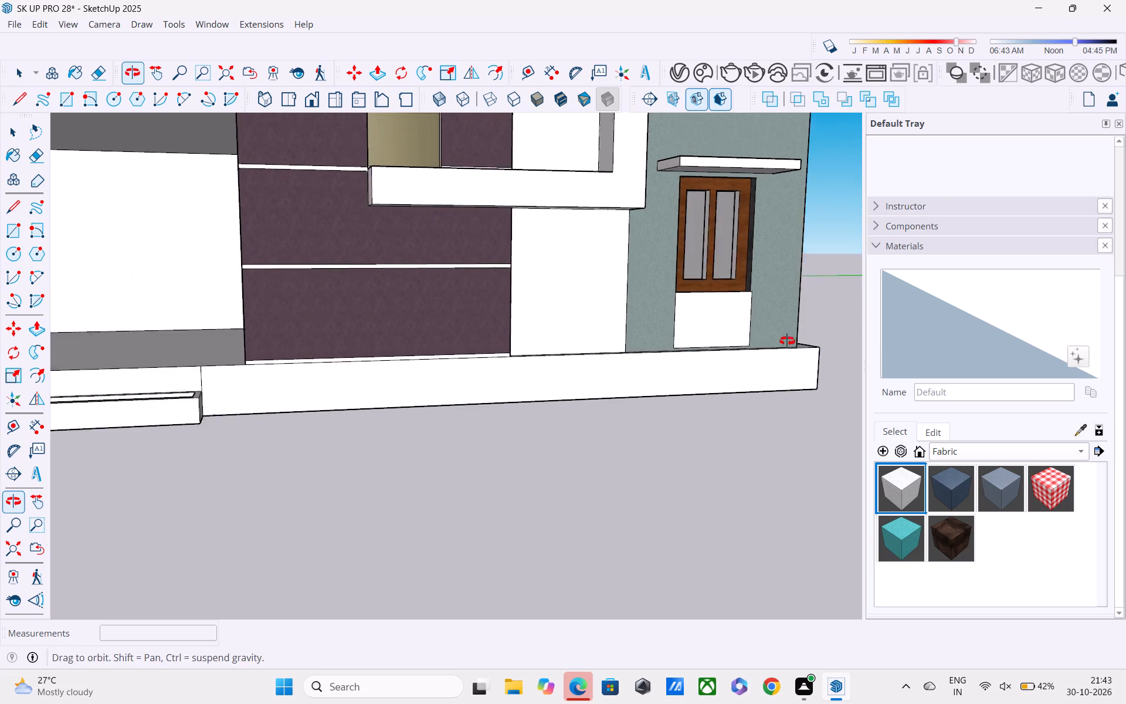
middle_click_drag(787, 341, 827, 319)
scroll(772, 304, "down", 1)
middle_click_drag(778, 329, 806, 340)
scroll(805, 357, "down", 1)
scroll(771, 281, "down", 4)
middle_click_drag(703, 300, 771, 327)
scroll(734, 282, "down", 3)
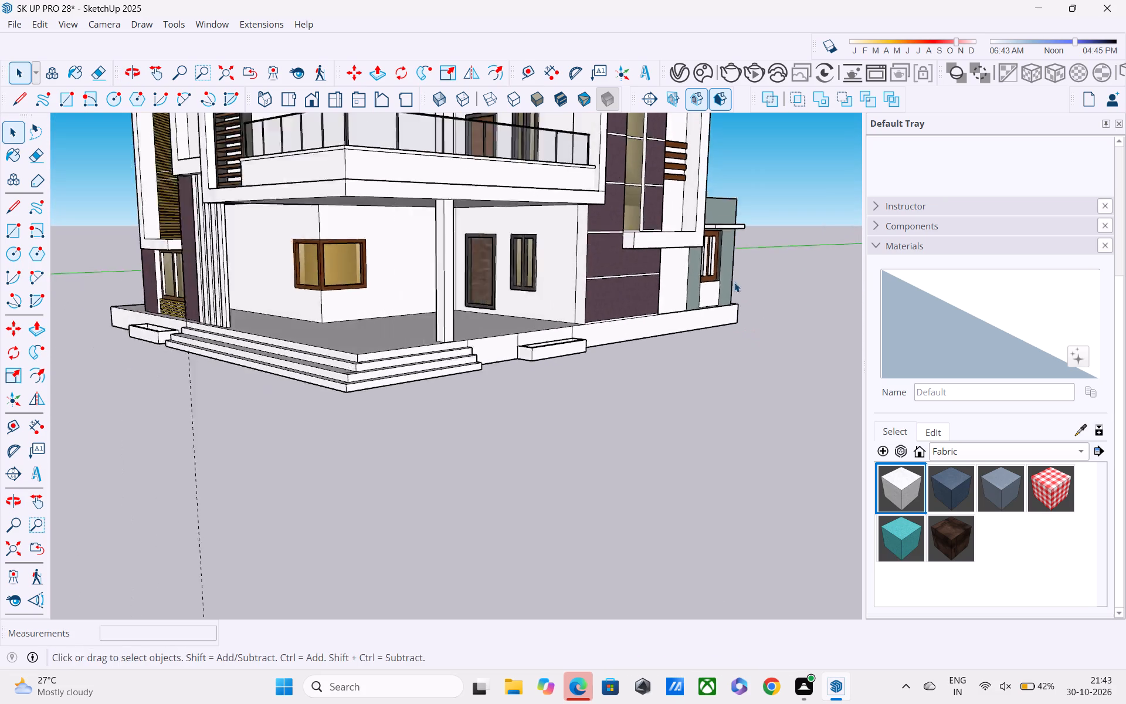
scroll(734, 282, "down", 2)
middle_click_drag(696, 289, 695, 249)
scroll(573, 276, "down", 1)
scroll(474, 276, "up", 8)
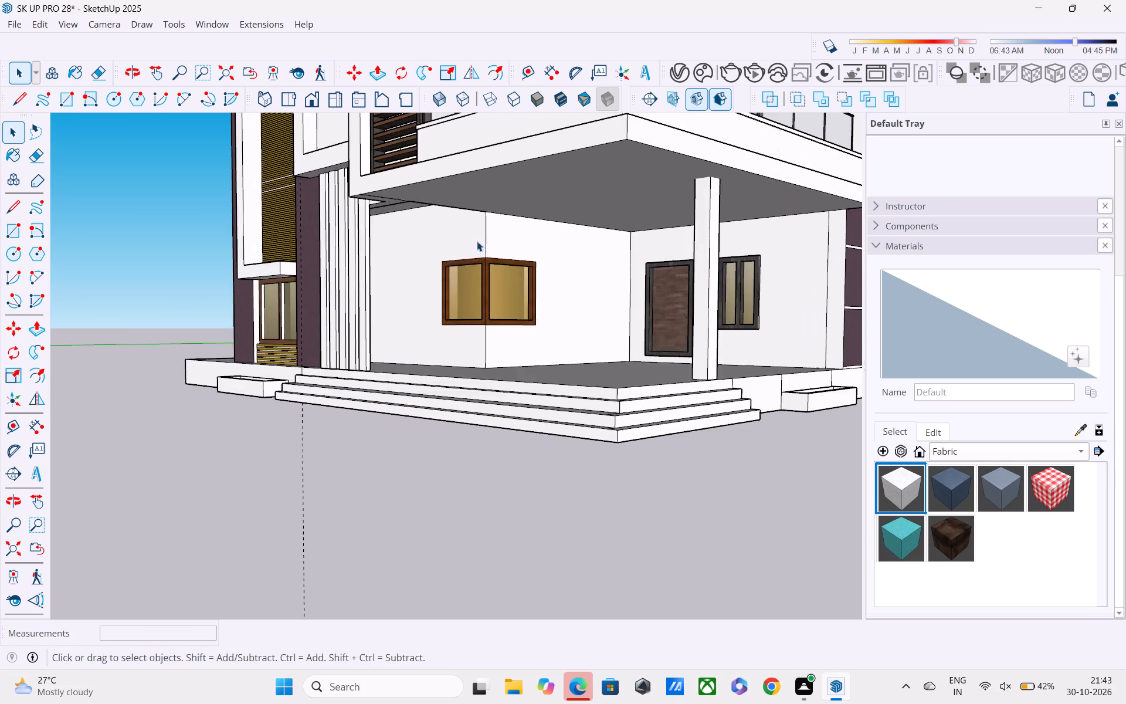
middle_click_drag(485, 253, 529, 330)
scroll(527, 320, "down", 5)
middle_click_drag(527, 320, 537, 270)
Save the model, purging its unused items.
key("ctrl+s")
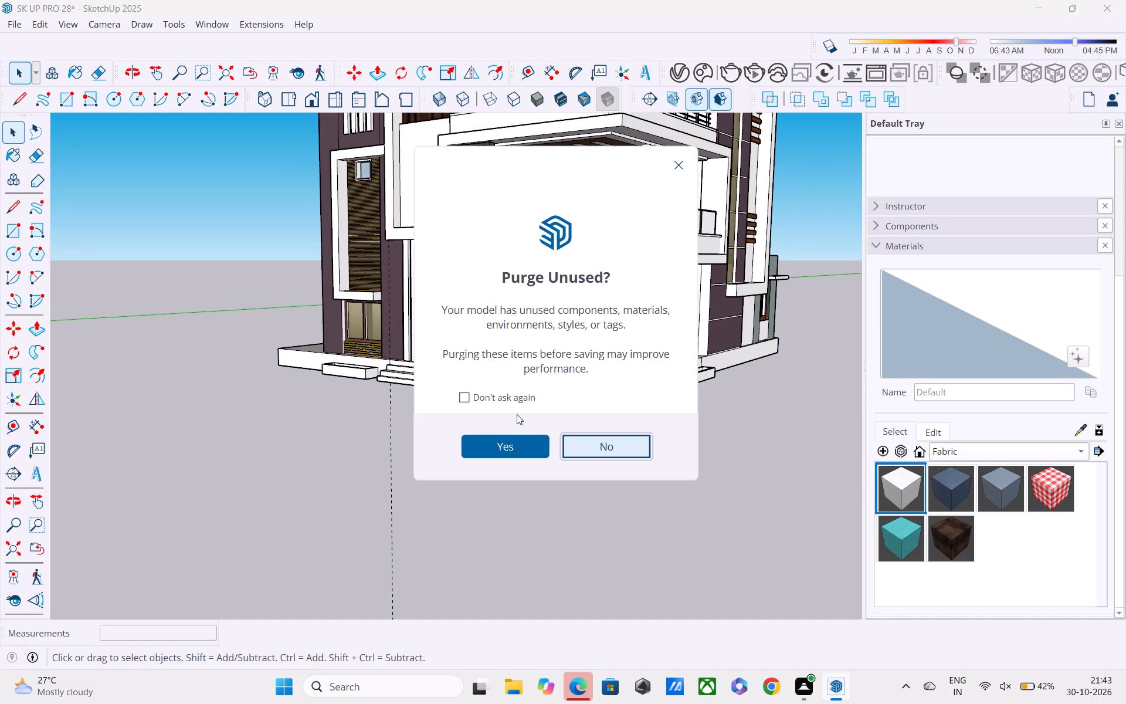
left_click(513, 444)
Import the SketchUp file Component_177 from the Downloads folder.
middle_click_drag(525, 389, 489, 365)
scroll(490, 338, "down", 2)
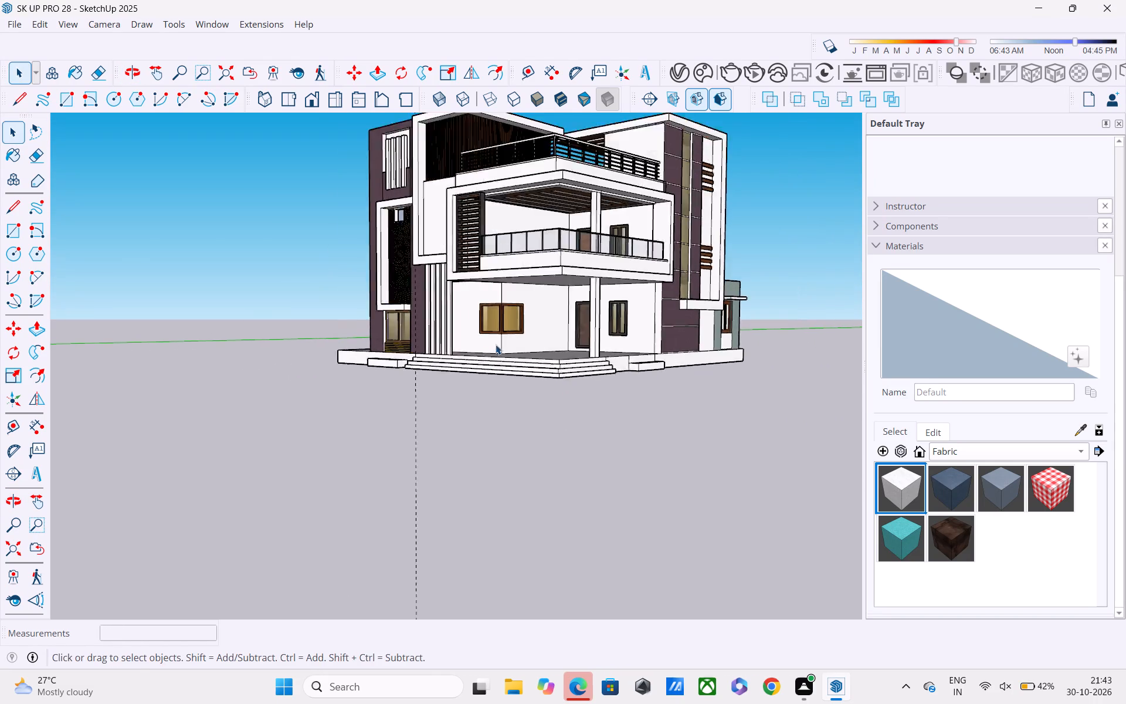
scroll(496, 344, "down", 5)
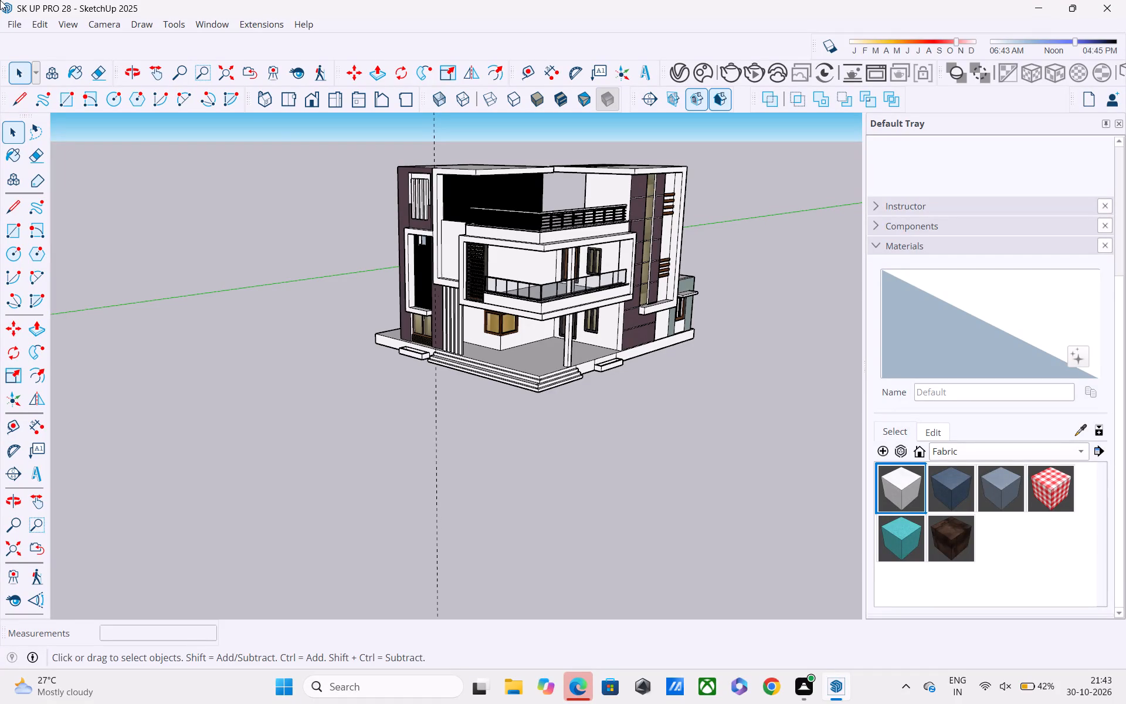
left_click(9, 22)
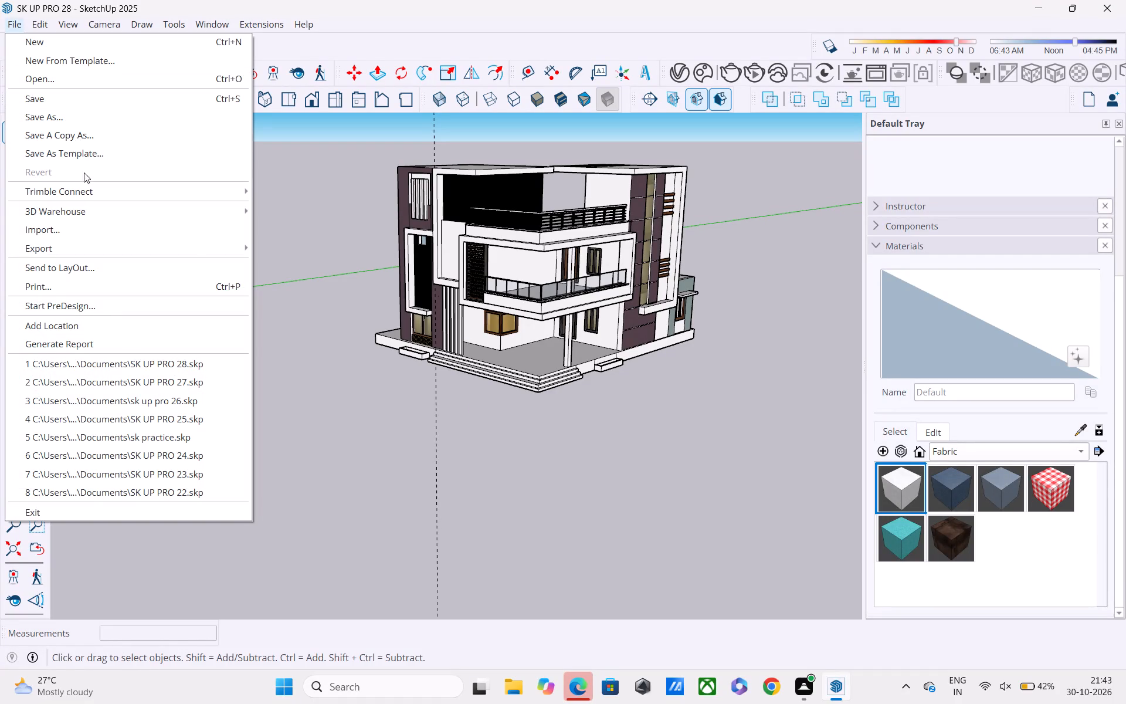
left_click(87, 221)
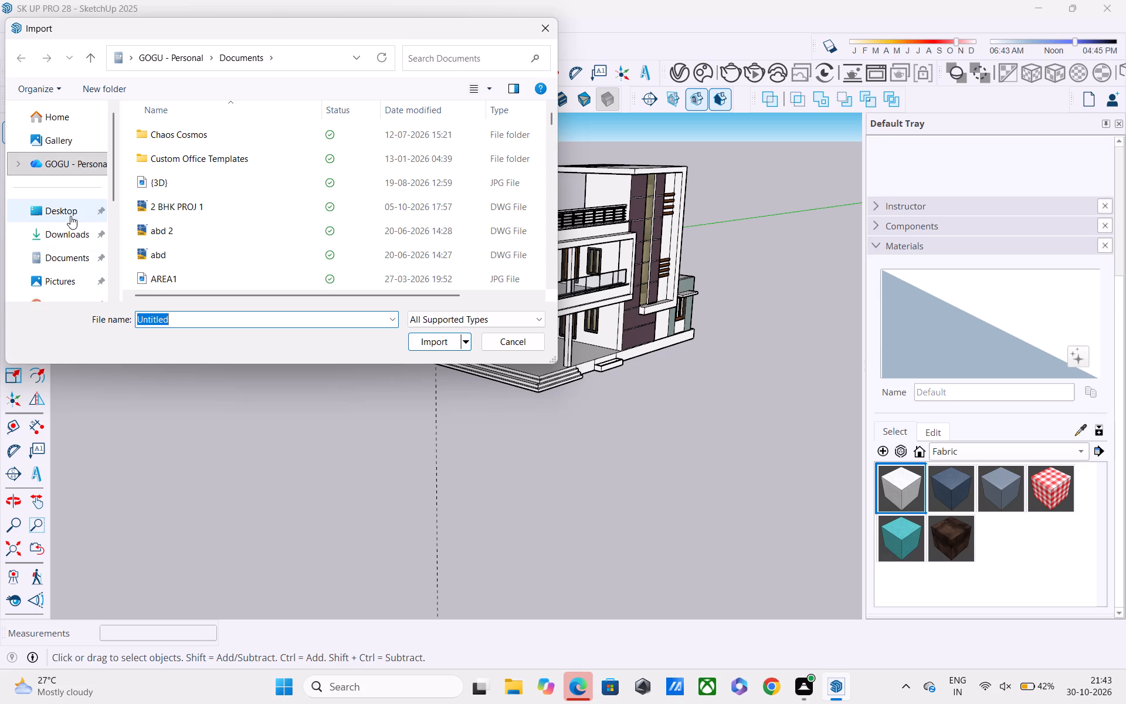
left_click(72, 233)
scroll(181, 201, "down", 2)
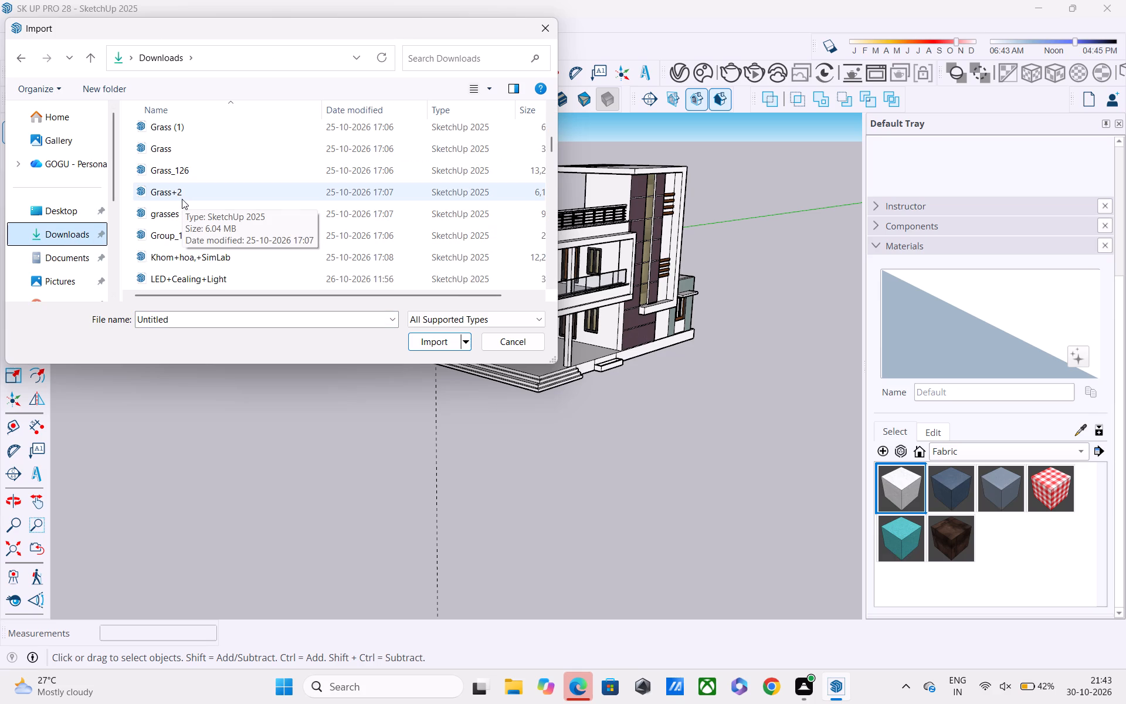
scroll(182, 199, "down", 1)
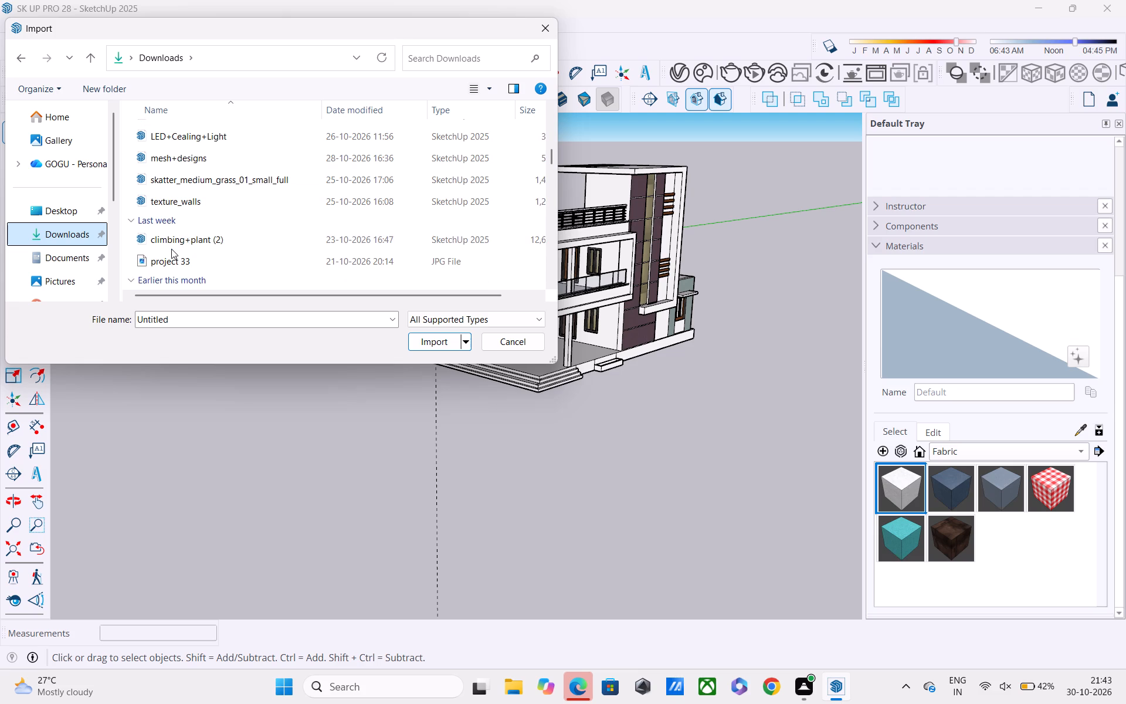
scroll(171, 244, "down", 2)
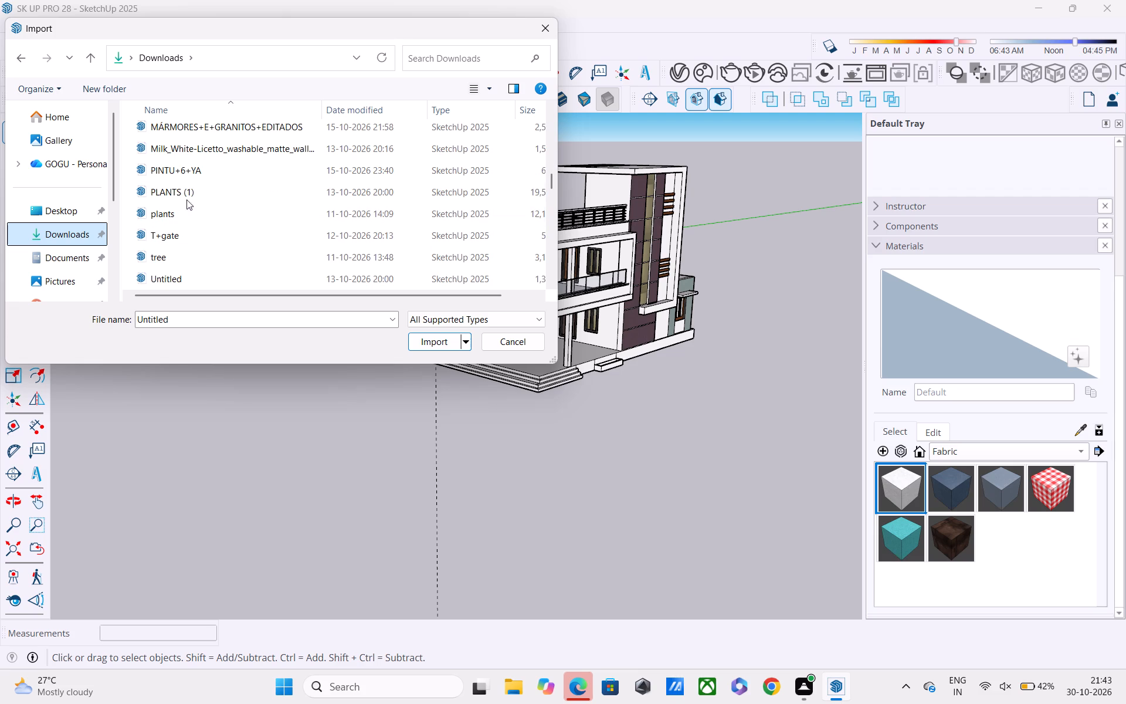
scroll(191, 175, "up", 1)
left_click(189, 213)
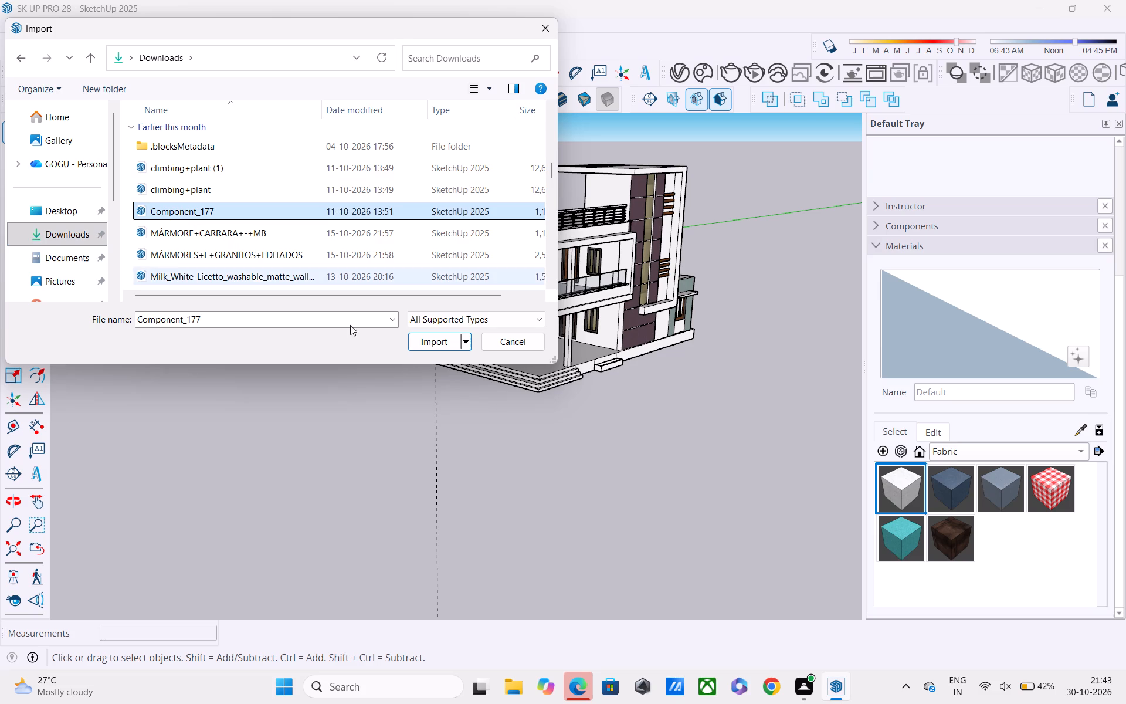
left_click(418, 347)
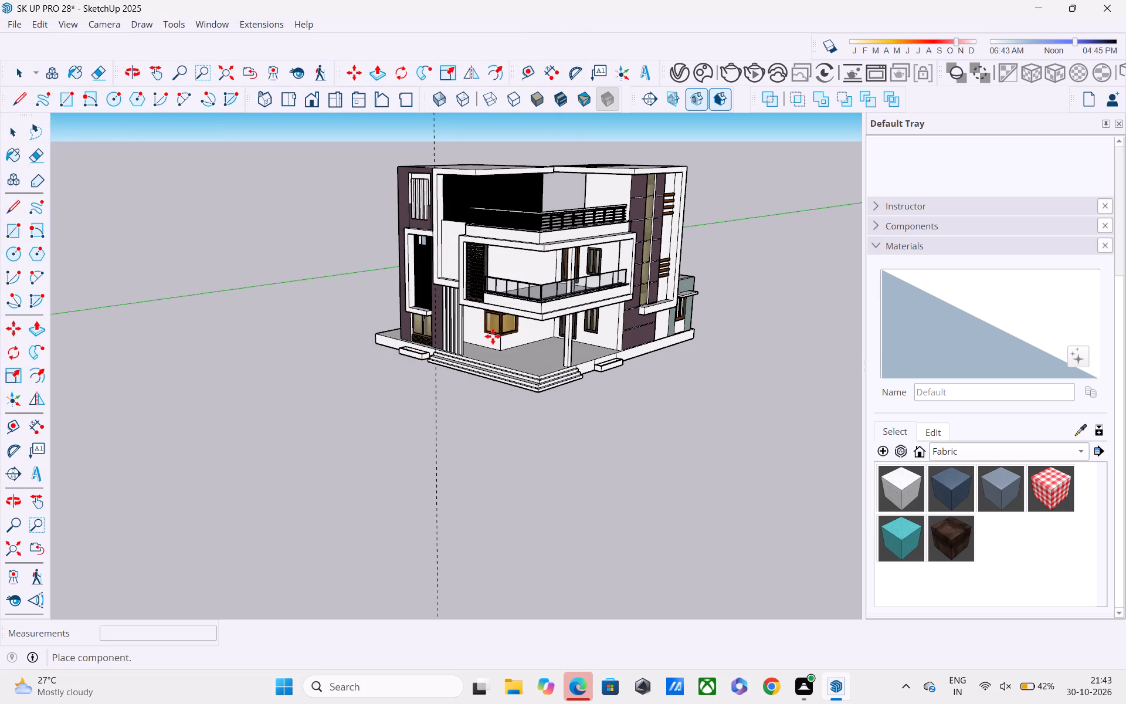
Place the imported wooden planter inside the white trough beside the entrance steps, in front of the window with the slatted panel.
middle_click_drag(493, 336, 413, 247)
middle_click_drag(561, 251, 652, 336)
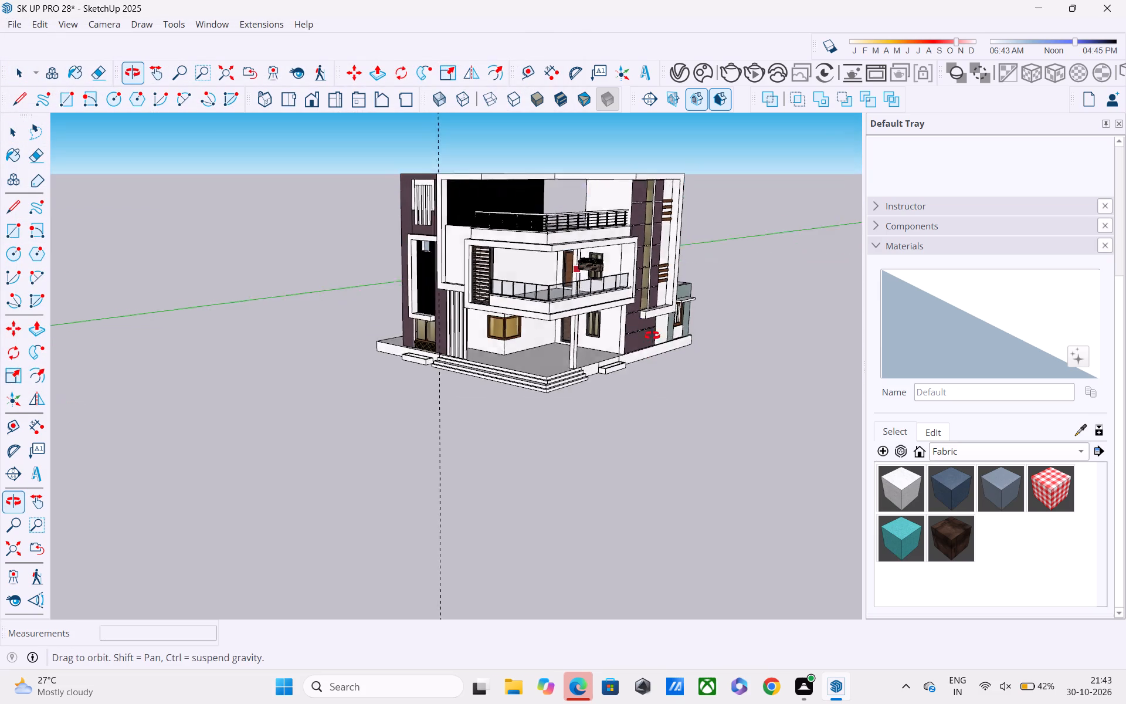
middle_click_drag(652, 336, 652, 336)
scroll(558, 368, "up", 6)
scroll(349, 377, "up", 5)
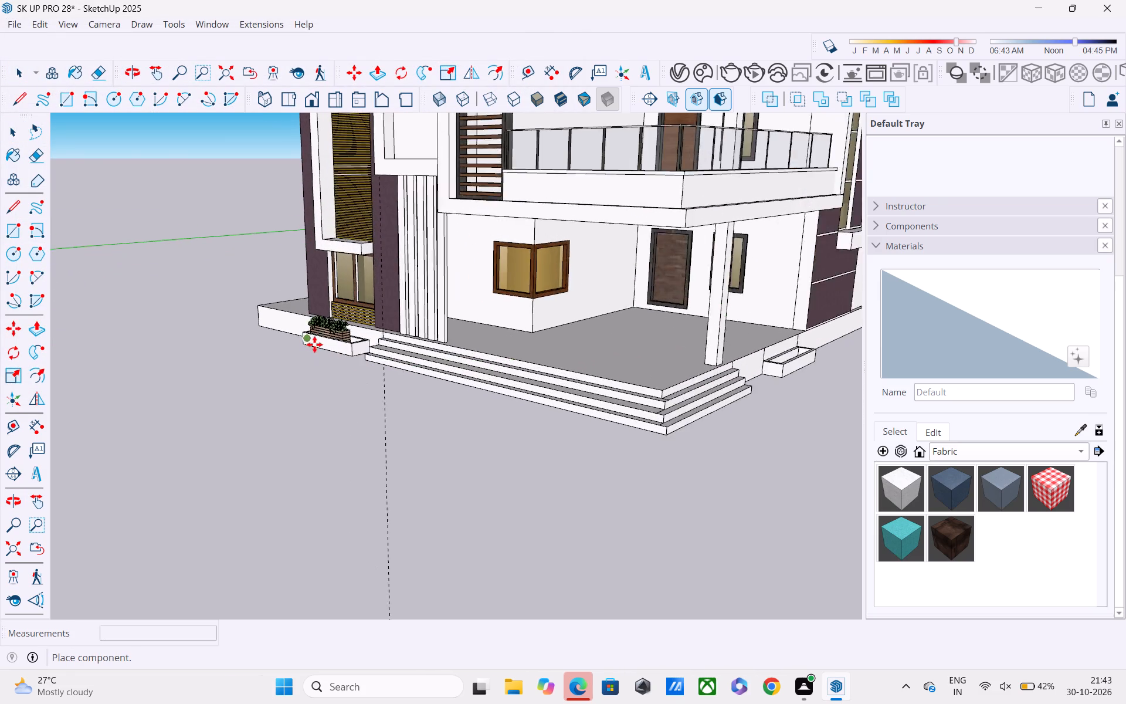
scroll(314, 344, "up", 5)
scroll(384, 342, "up", 3)
middle_click_drag(354, 331, 394, 400)
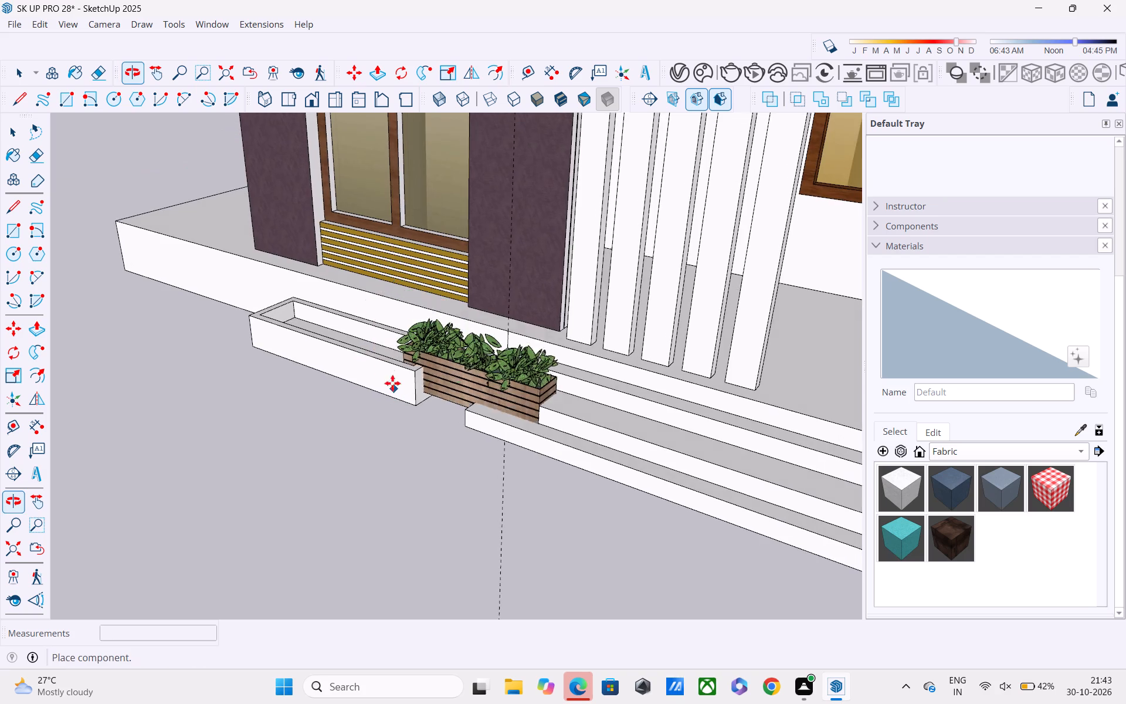
scroll(380, 361, "up", 7)
scroll(306, 327, "up", 3)
middle_click_drag(259, 320, 313, 442)
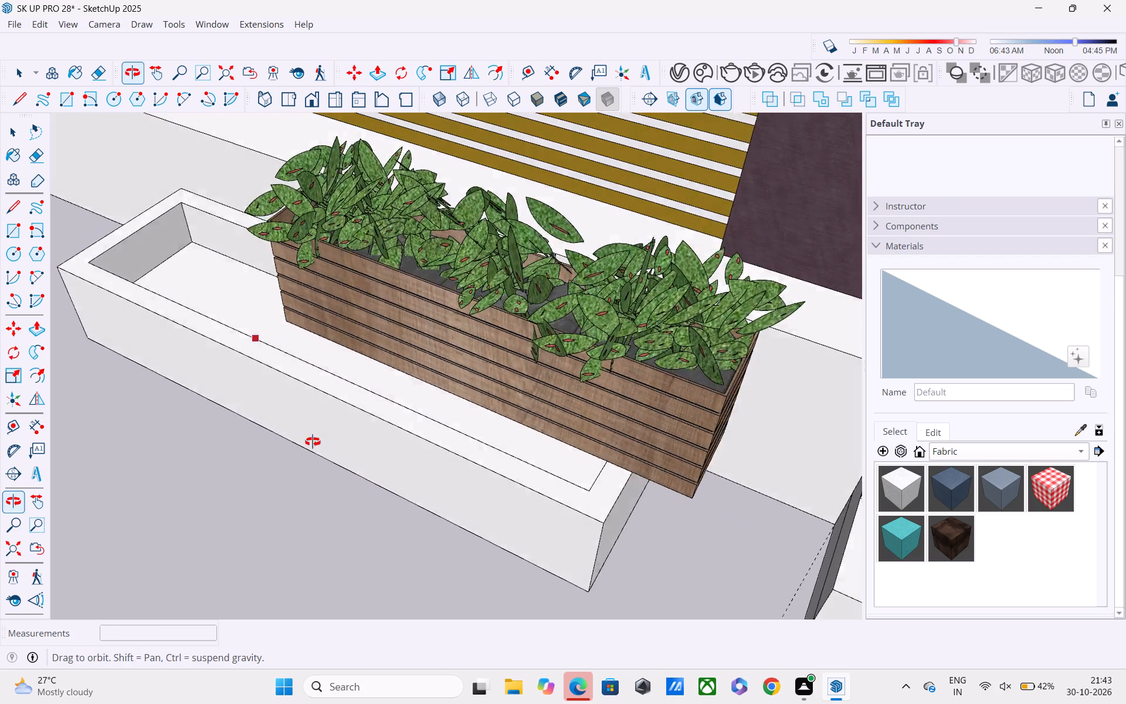
middle_click_drag(313, 442, 367, 435)
middle_click_drag(261, 367, 429, 420, "shift")
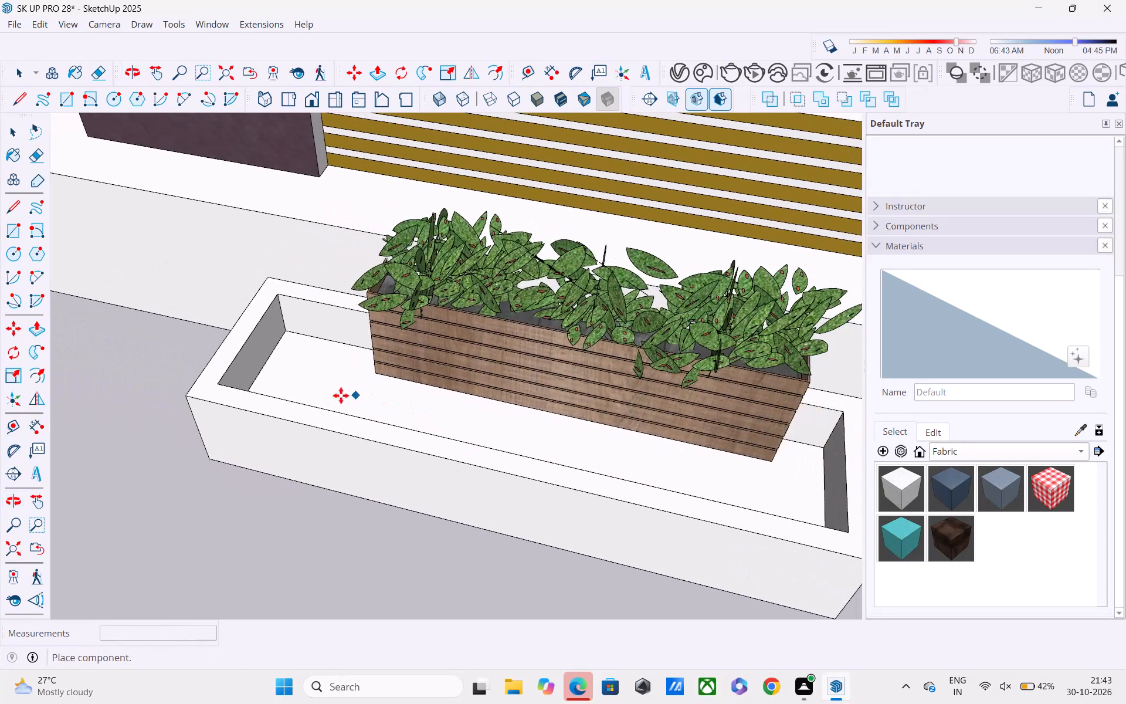
scroll(303, 415, "up", 4)
middle_click_drag(301, 407, 137, 365)
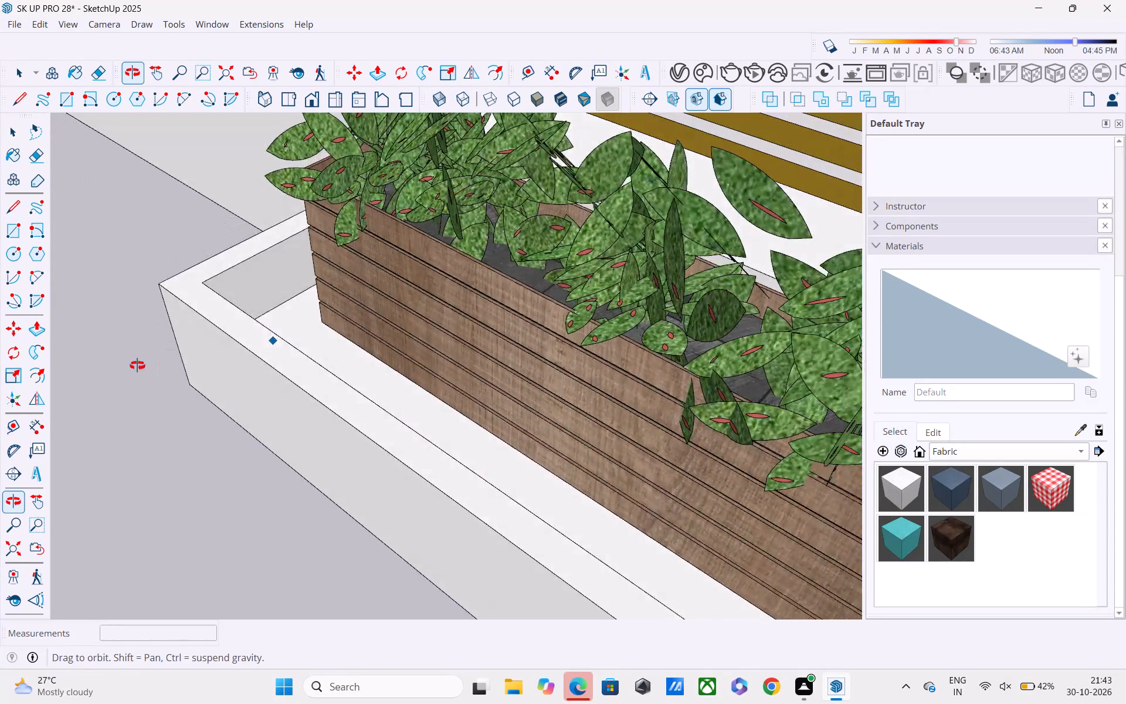
middle_click_drag(137, 365, 135, 354)
middle_click_drag(221, 371, 145, 316)
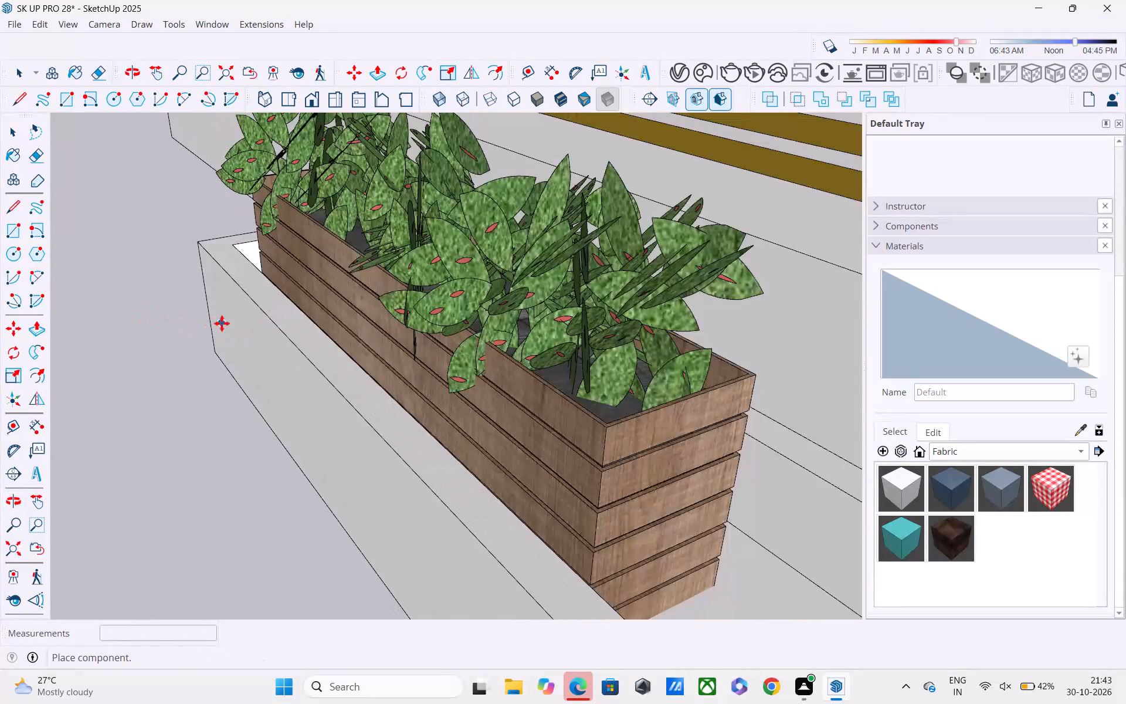
middle_click_drag(222, 323, 86, 267)
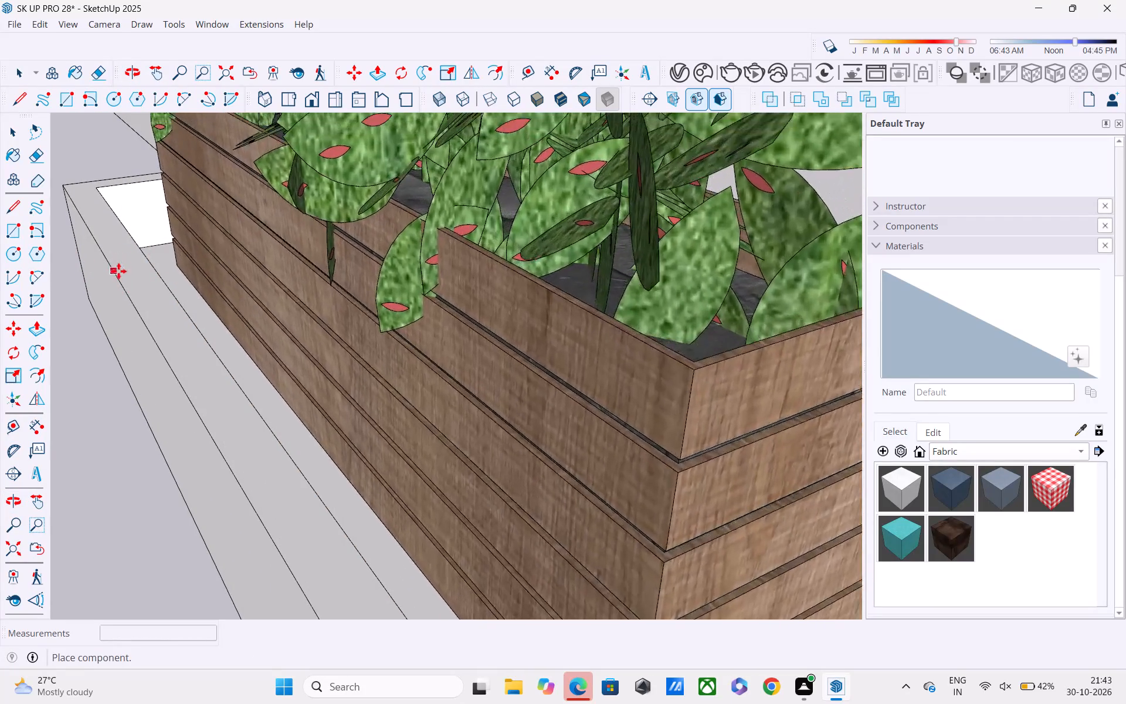
middle_click_drag(122, 275, 595, 343)
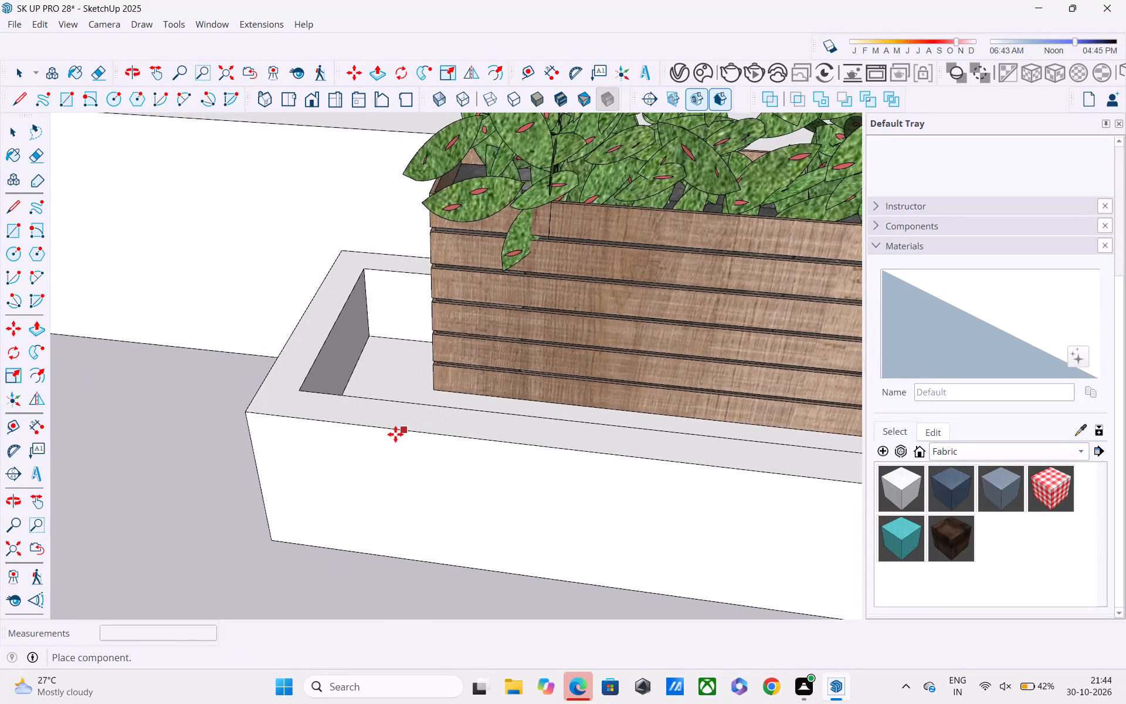
middle_click_drag(392, 435, 738, 429)
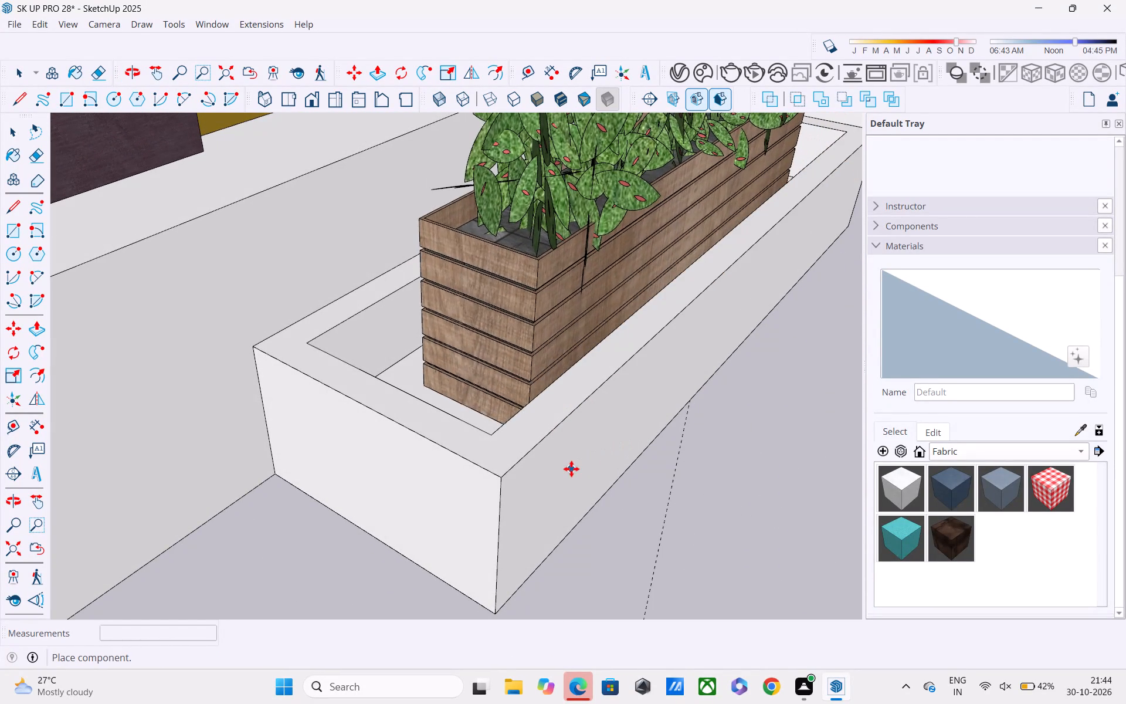
left_click(557, 493)
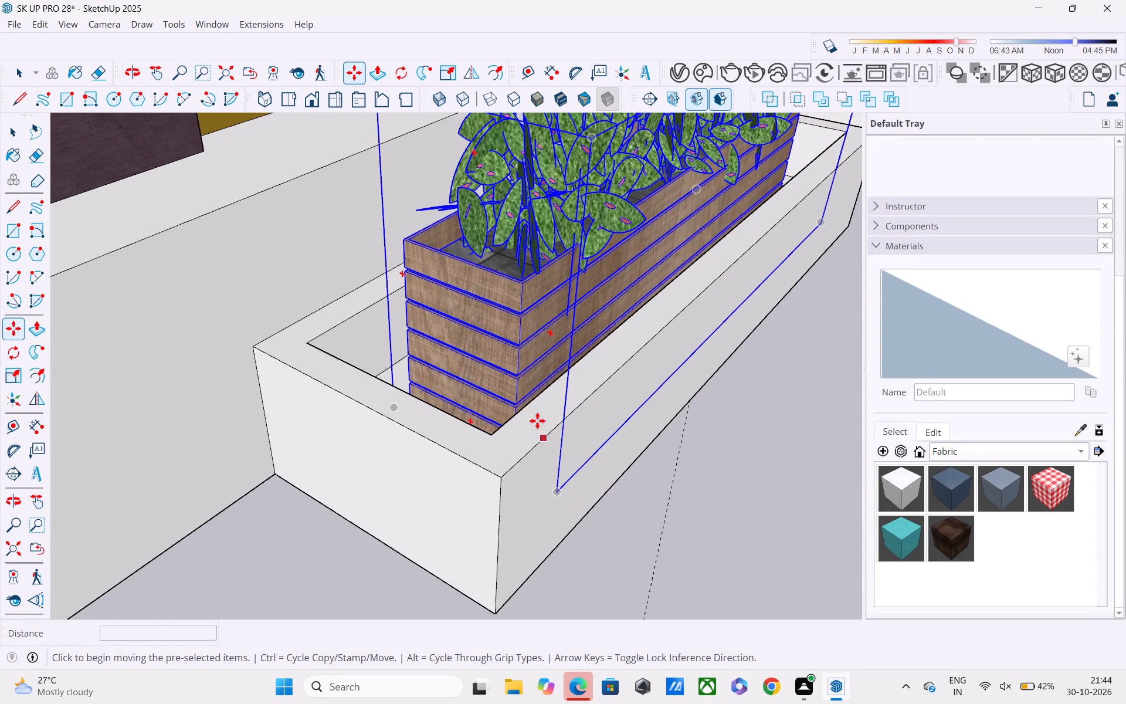
Copy the wooden planter about 44' across to the open ground in front of the empty trough on the other side of the steps.
key("m")
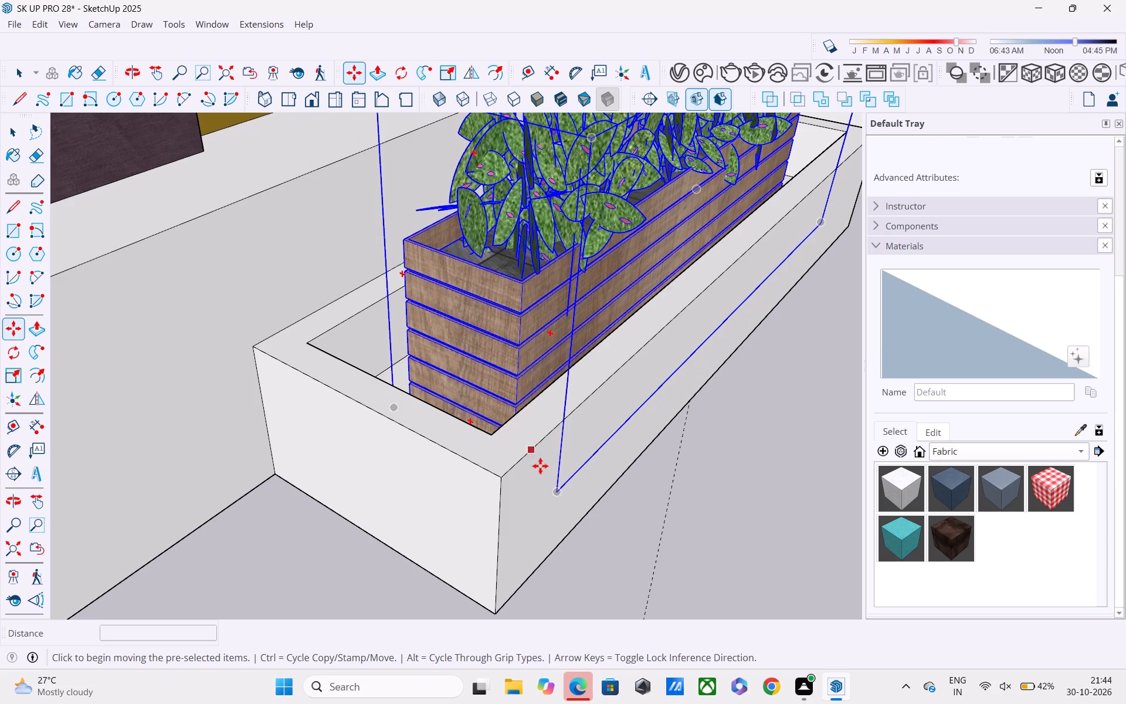
left_click(557, 491)
scroll(611, 371, "down", 4)
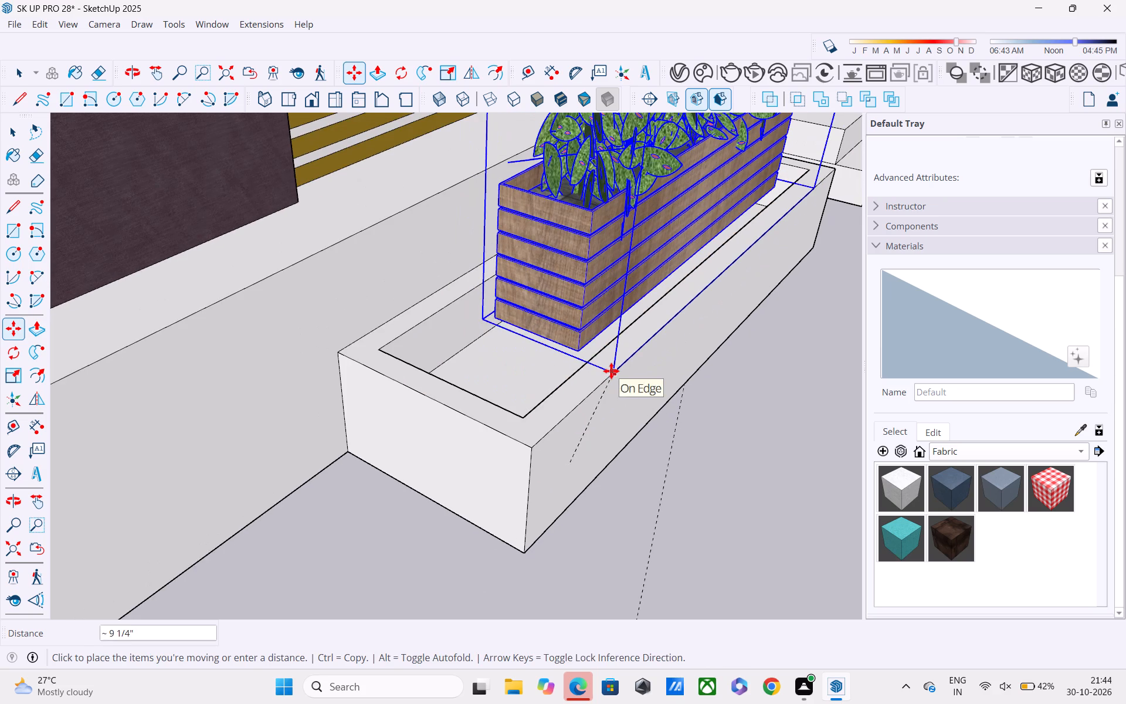
scroll(611, 370, "down", 4)
middle_click_drag(652, 322, 320, 286)
scroll(323, 285, "down", 11)
middle_click_drag(451, 288, 138, 285)
scroll(439, 285, "down", 4)
middle_click_drag(452, 304, 101, 238)
scroll(101, 238, "up", 1, "shift")
scroll(145, 239, "down", 5)
middle_click_drag(316, 341, 233, 313)
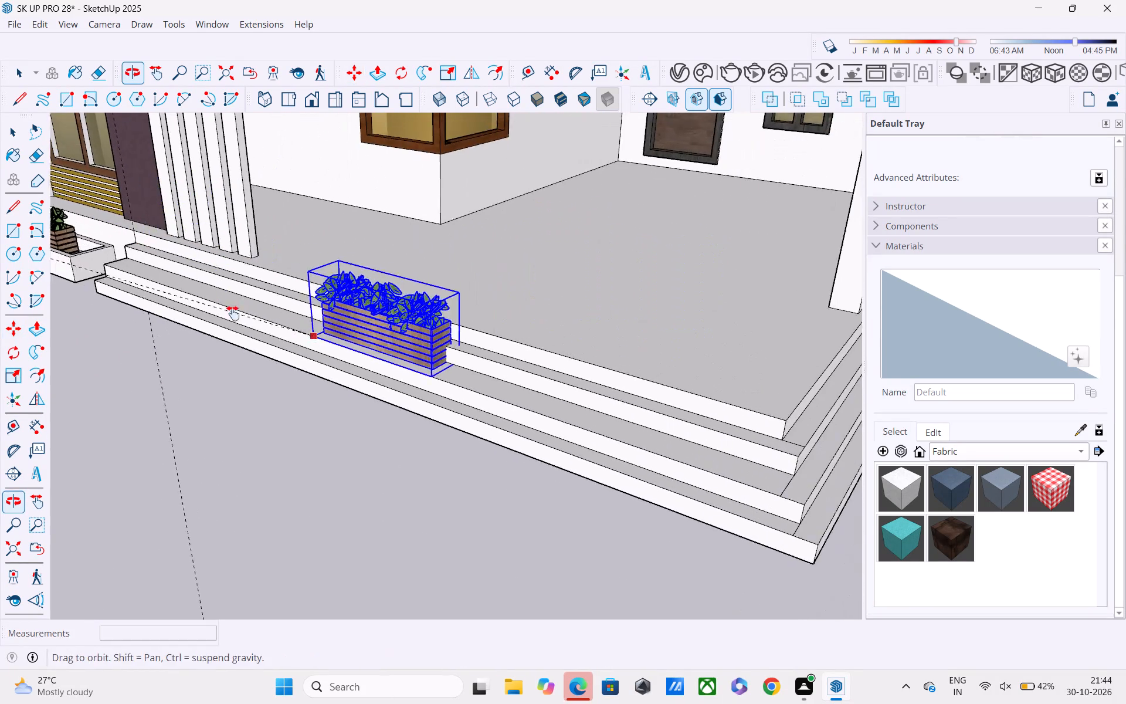
middle_click_drag(233, 313, 0, 212)
middle_click_drag(432, 245, 0, 275)
middle_click_drag(345, 293, 49, 265)
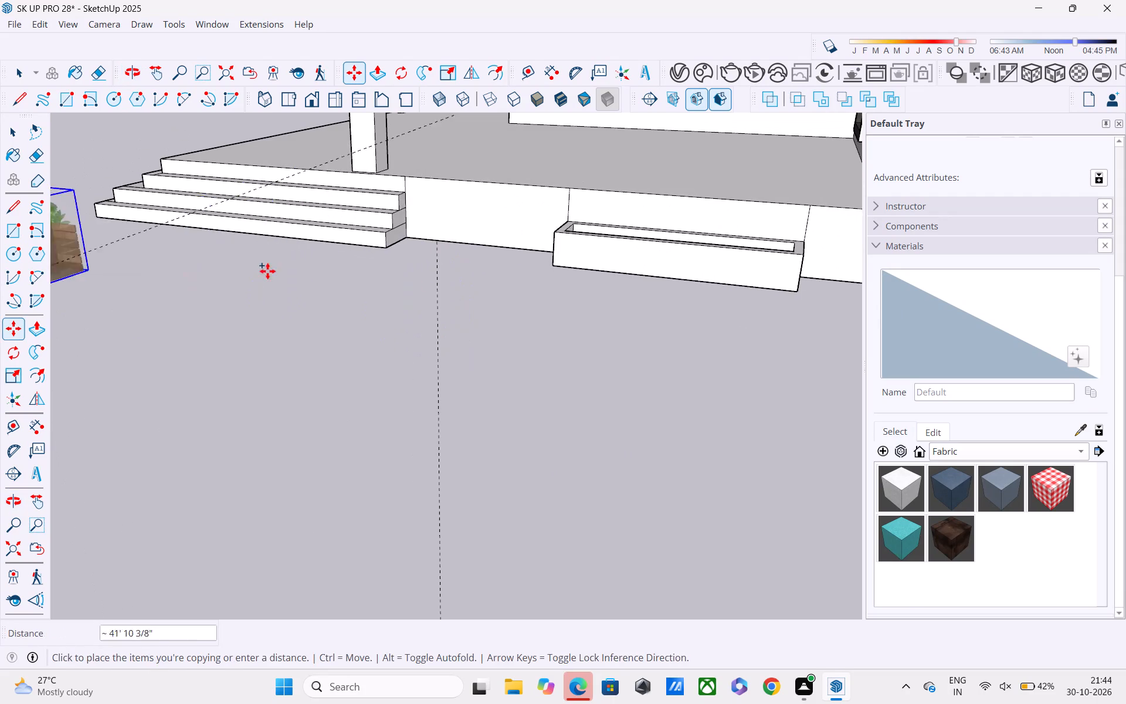
middle_click_drag(431, 278, 211, 274)
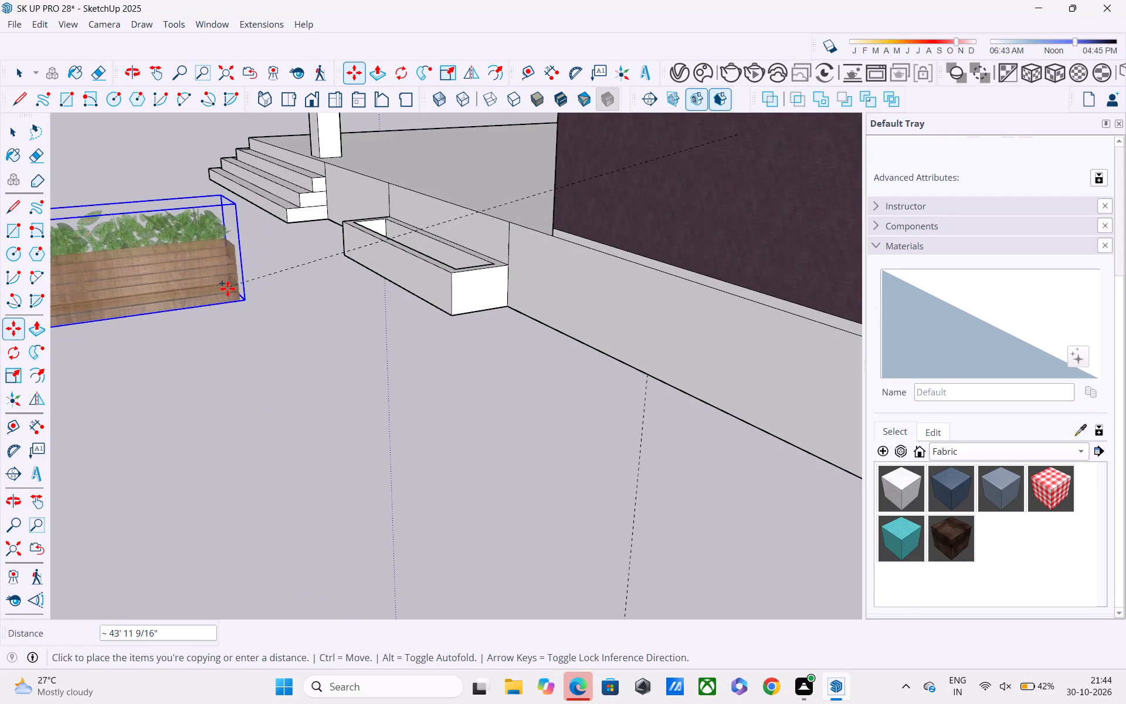
left_click(223, 292)
Rotate the copied planter 90 degrees about its bottom corner so it runs parallel to the empty trough.
key("q")
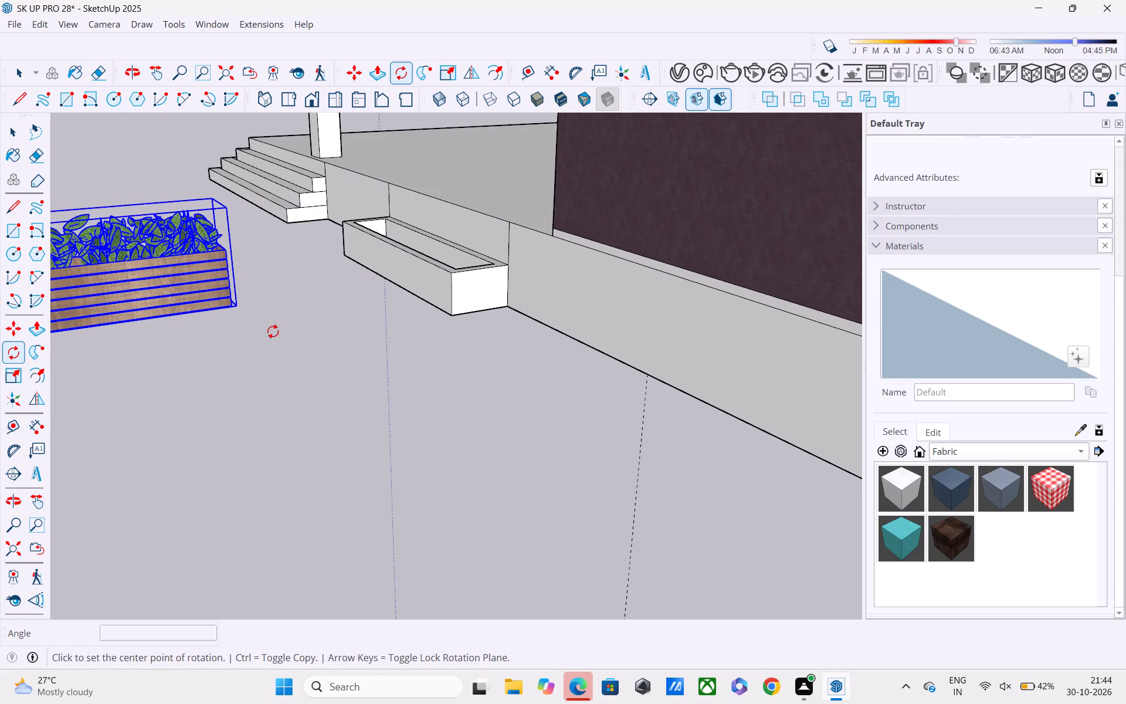
middle_click_drag(271, 302, 399, 312)
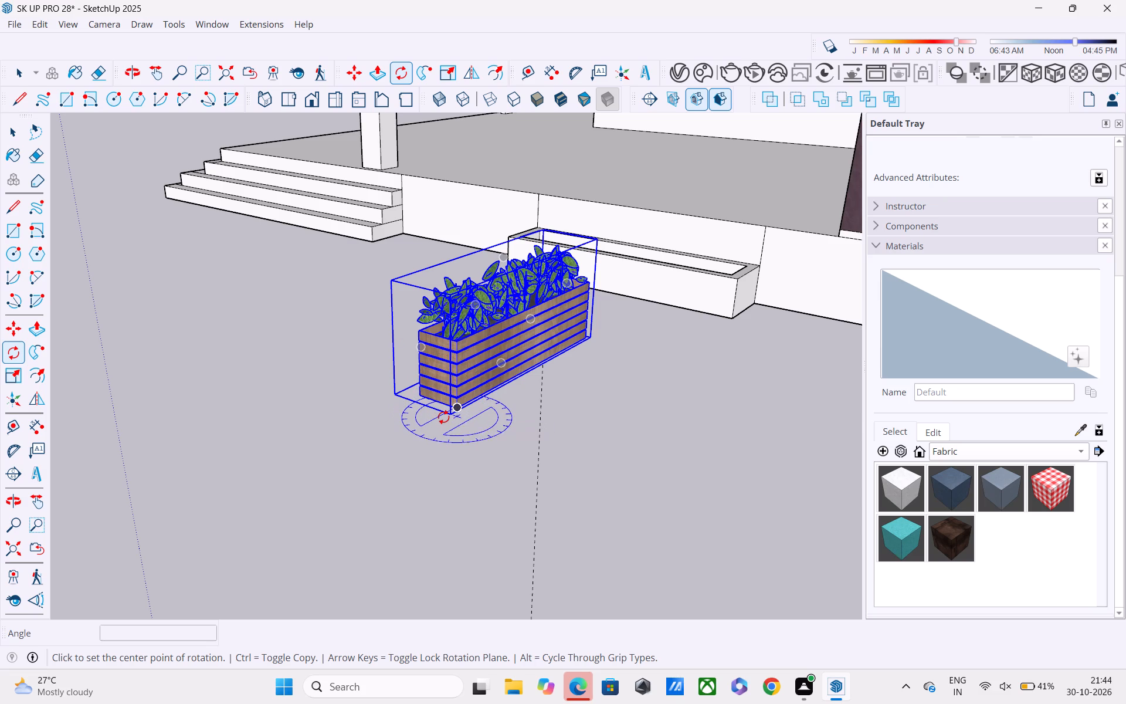
left_click(443, 417)
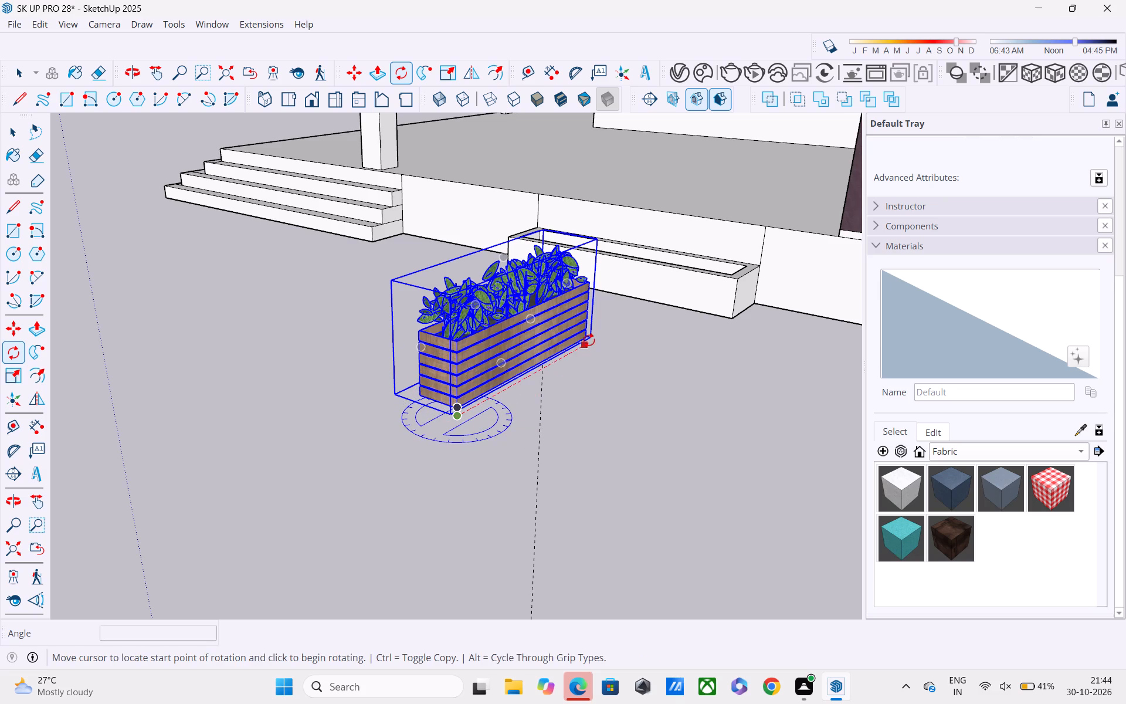
left_click(589, 339)
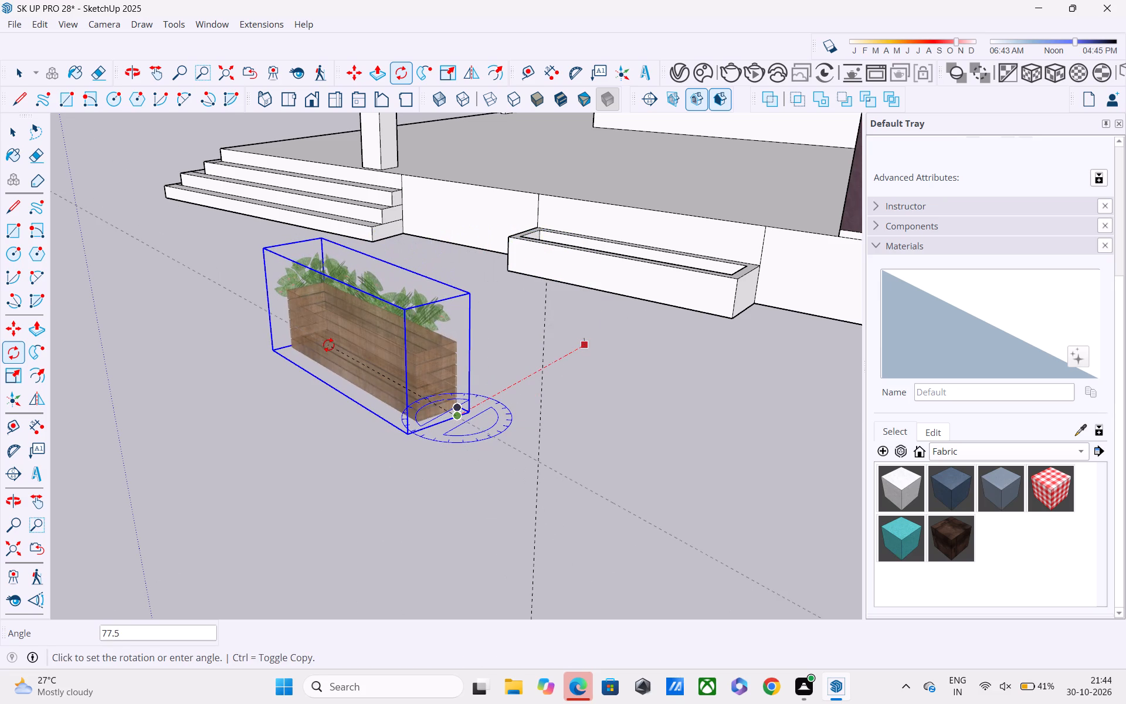
type("90")
key("Return")
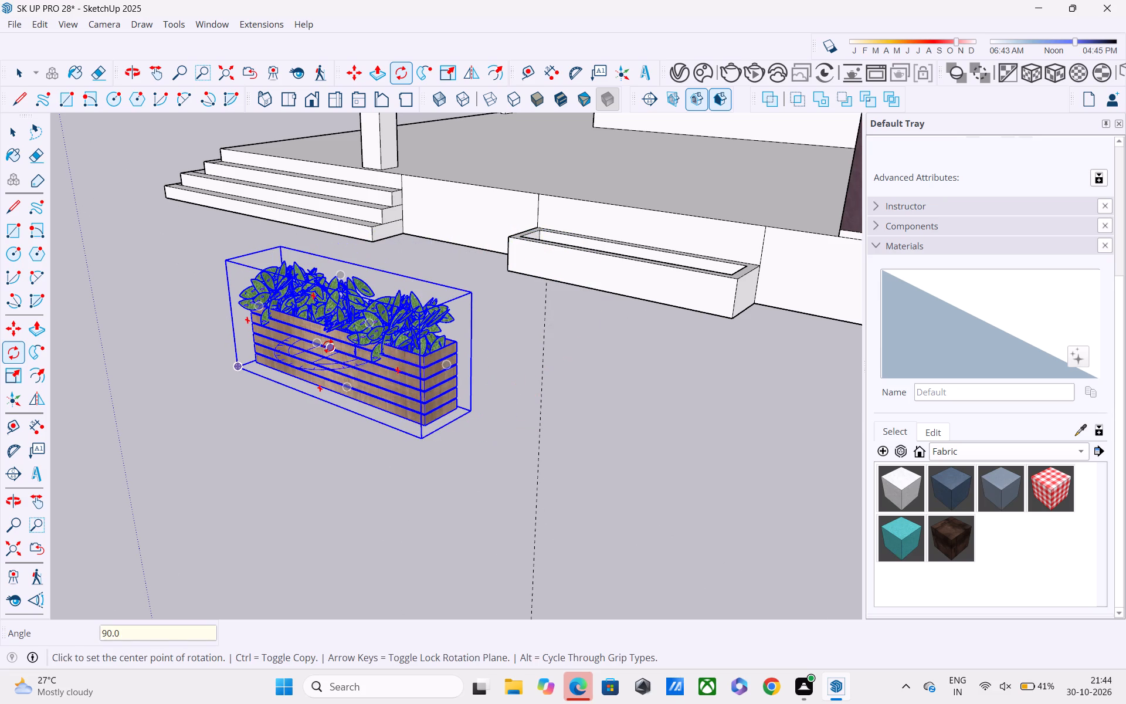
Move the rotated planter about 10' 2" into the empty white trough, sunk so only its upper slats rise above the rim.
key("m")
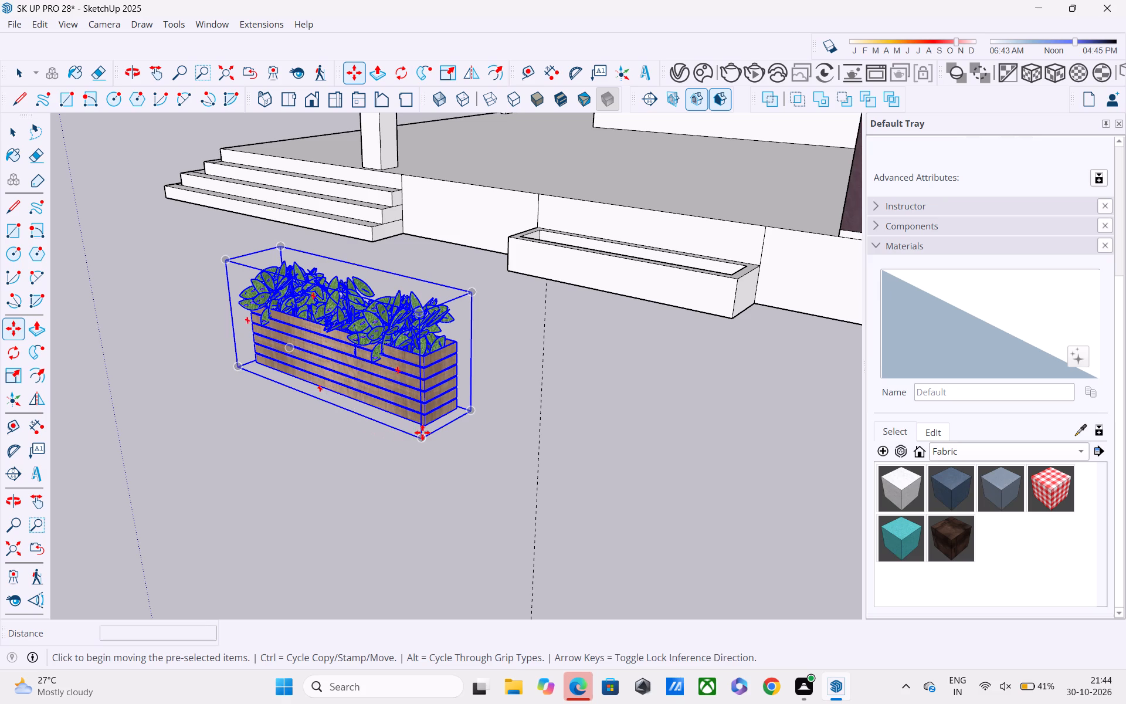
left_click(422, 435)
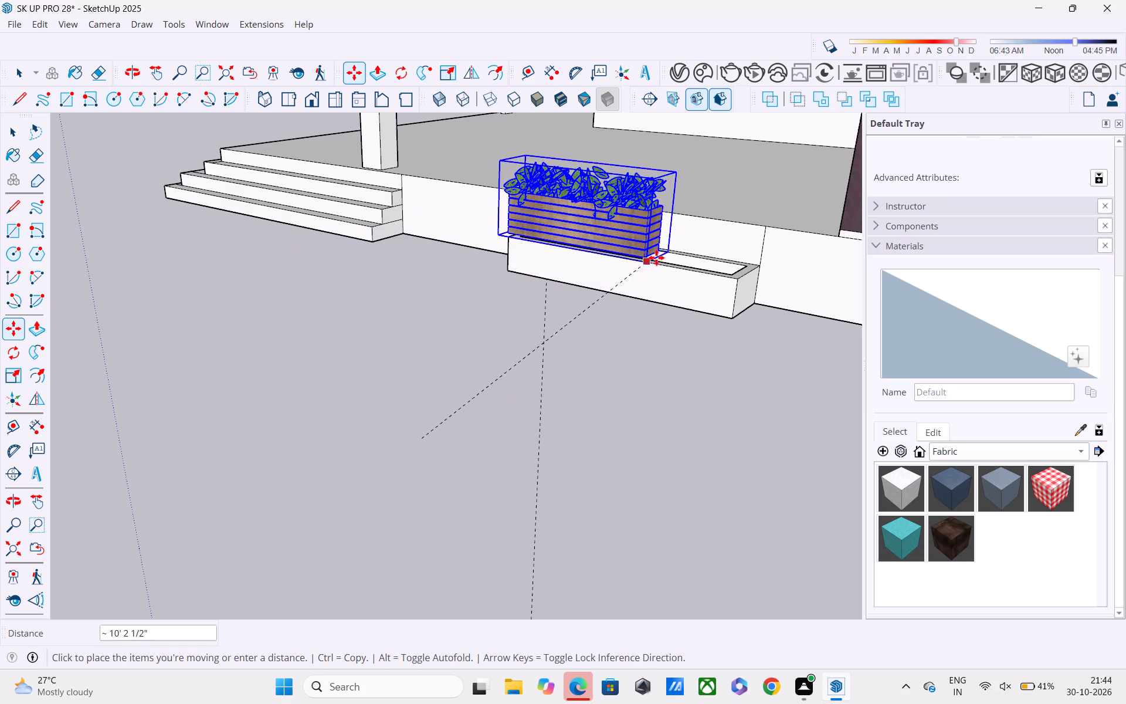
scroll(671, 266, "up", 3)
middle_click_drag(694, 276, 656, 366)
scroll(659, 370, "up", 7)
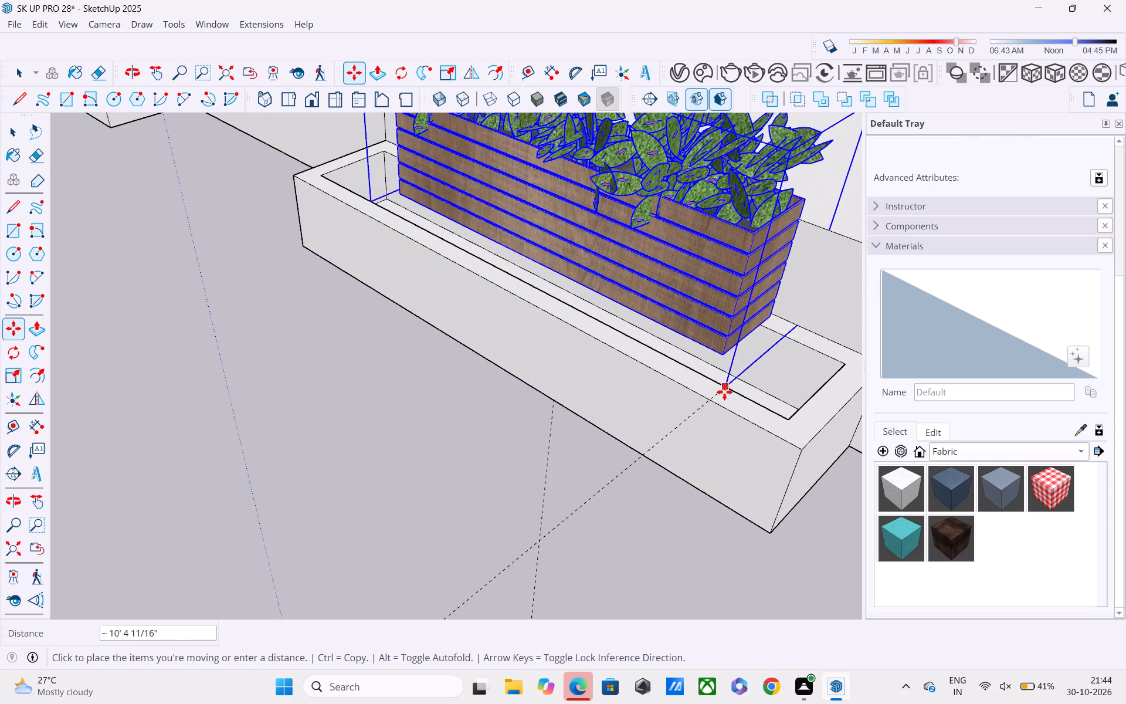
middle_click_drag(724, 393, 431, 330)
scroll(481, 428, "up", 3)
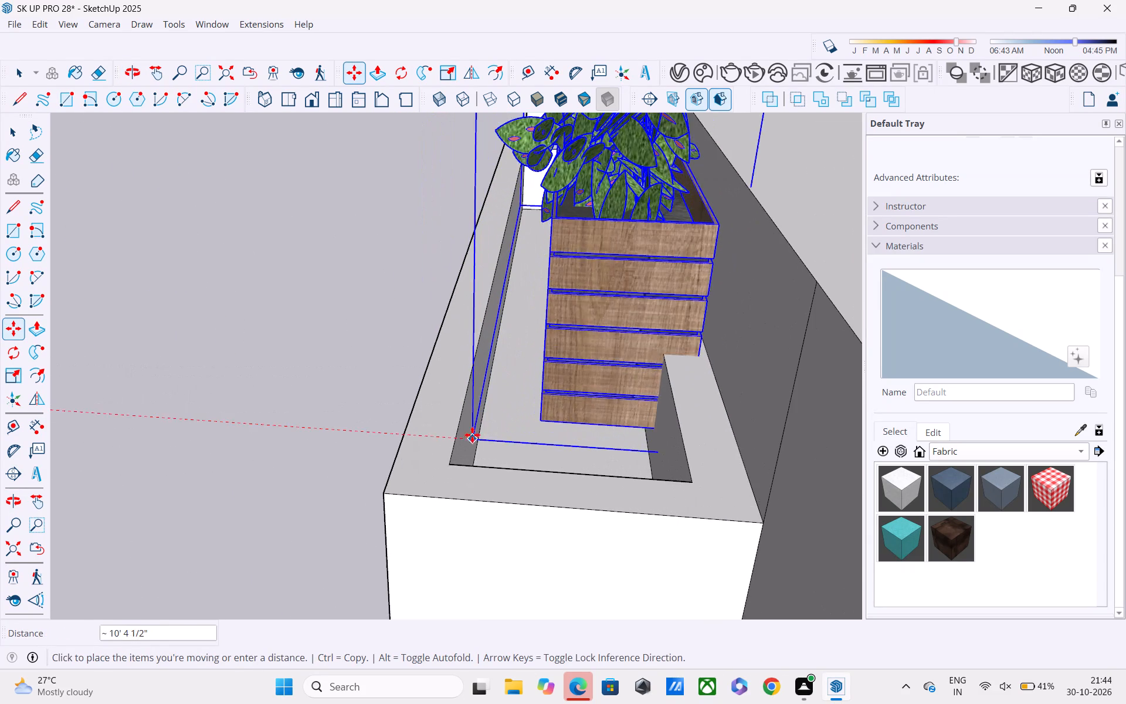
scroll(450, 465, "up", 1)
middle_click_drag(447, 463, 329, 400, "shift")
scroll(277, 409, "up", 1)
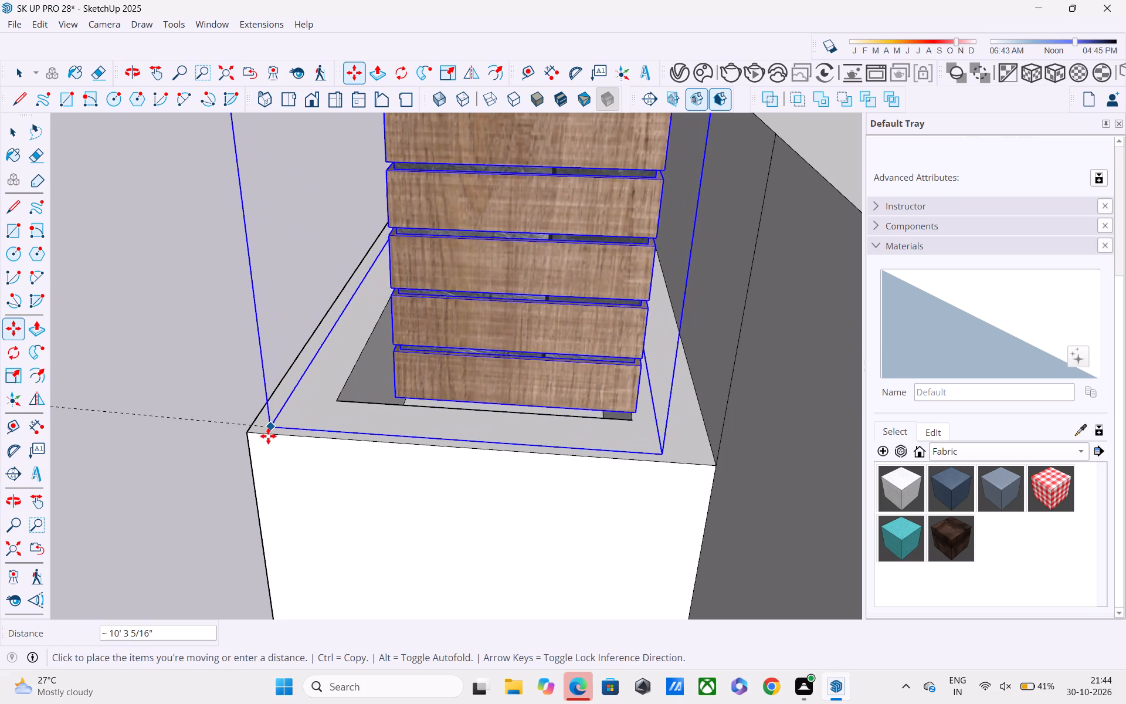
middle_click_drag(266, 443, 486, 430)
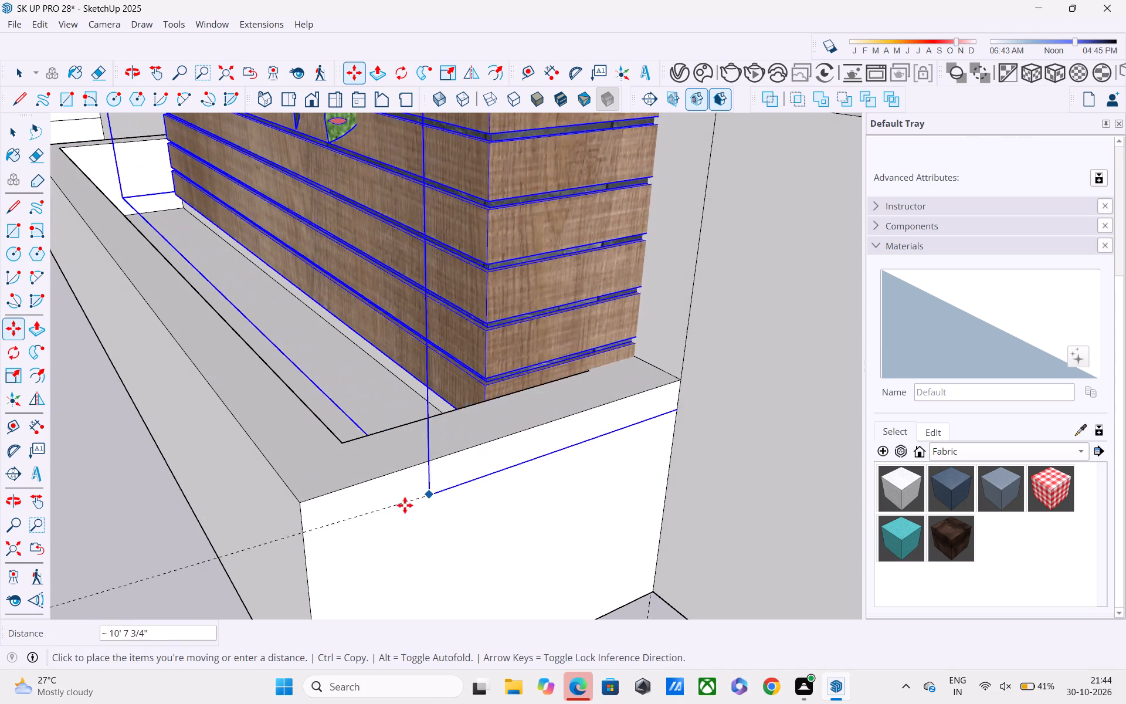
middle_click_drag(365, 510, 564, 452)
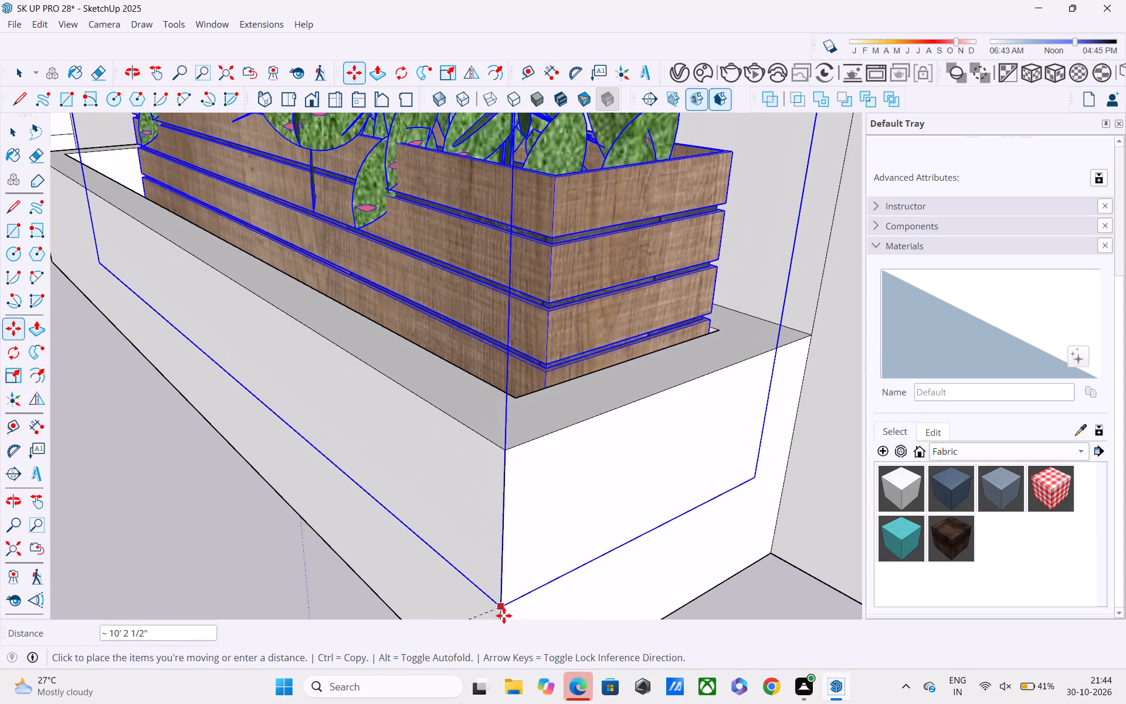
left_click(501, 630)
scroll(504, 569, "down", 3)
middle_click_drag(500, 533, 508, 513)
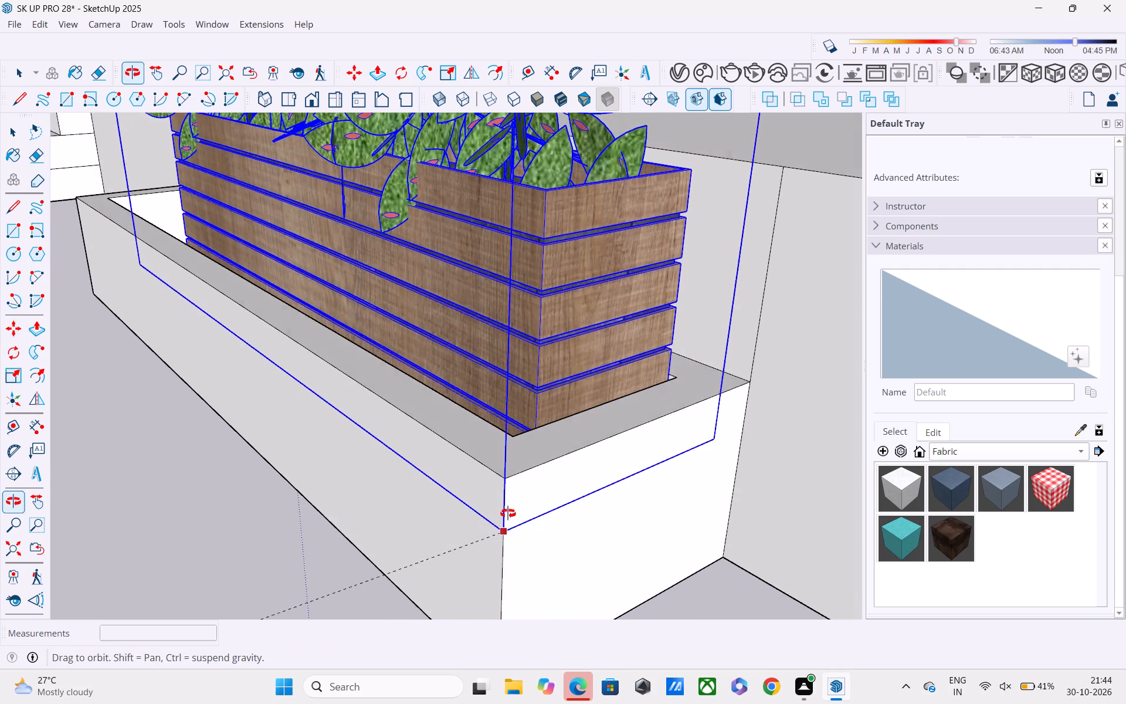
middle_click_drag(508, 513, 559, 427)
middle_click_drag(558, 468, 586, 342, "shift")
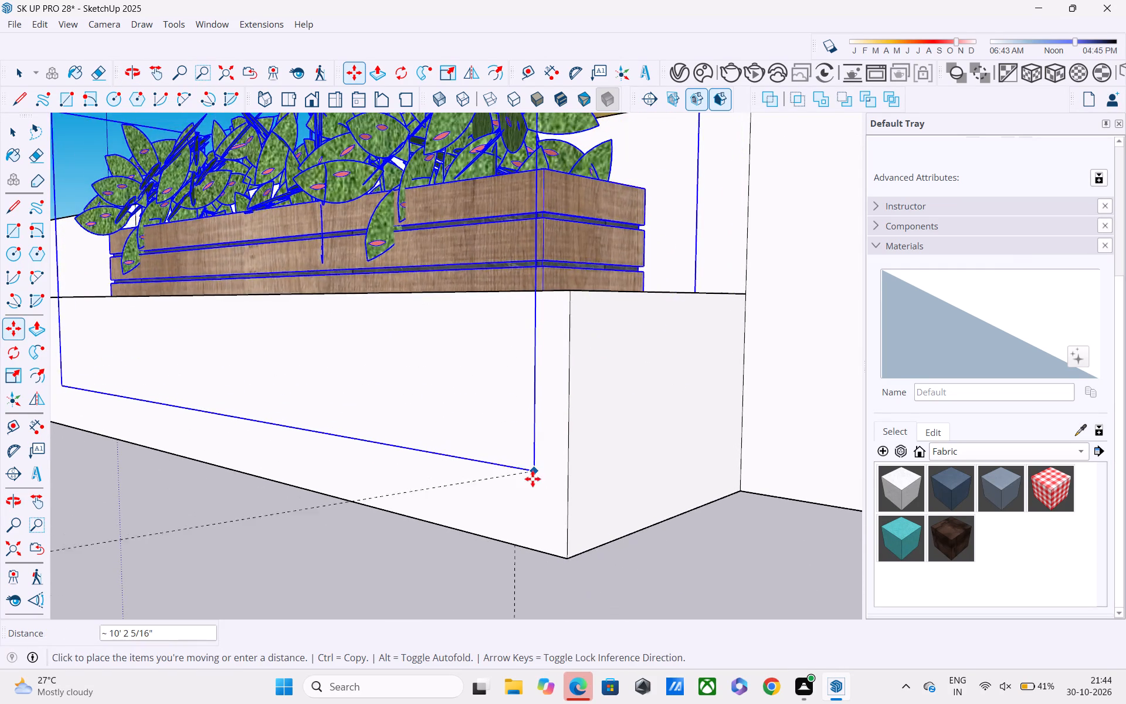
left_click(540, 531)
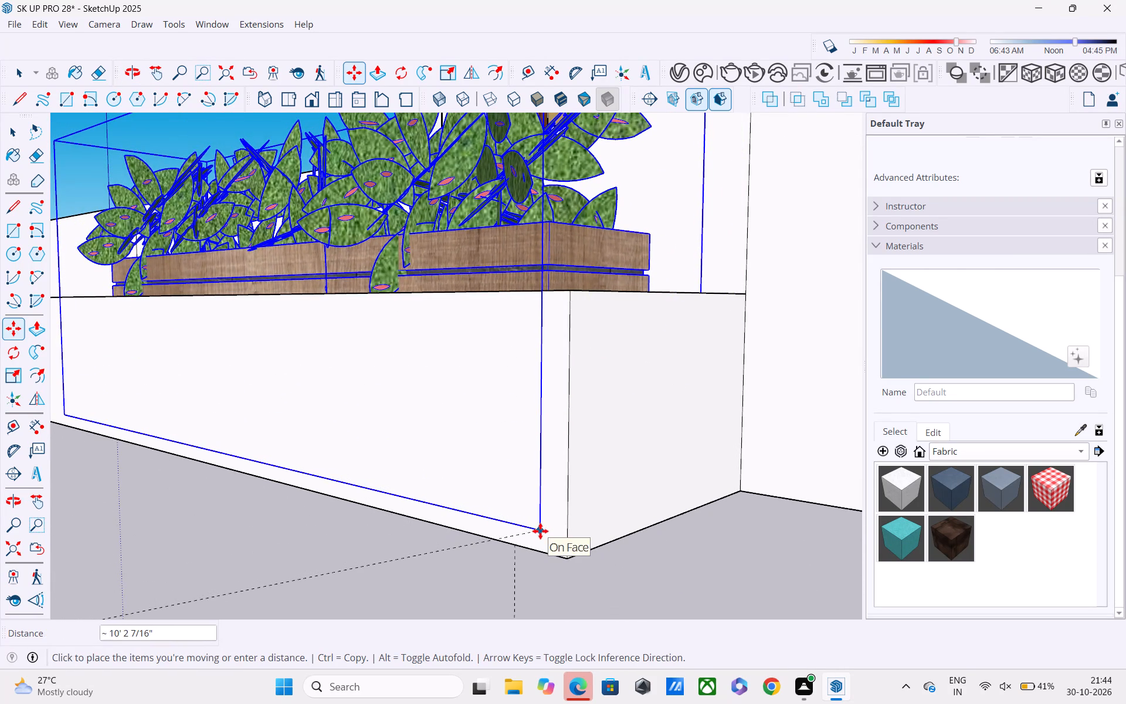
scroll(540, 467, "down", 12)
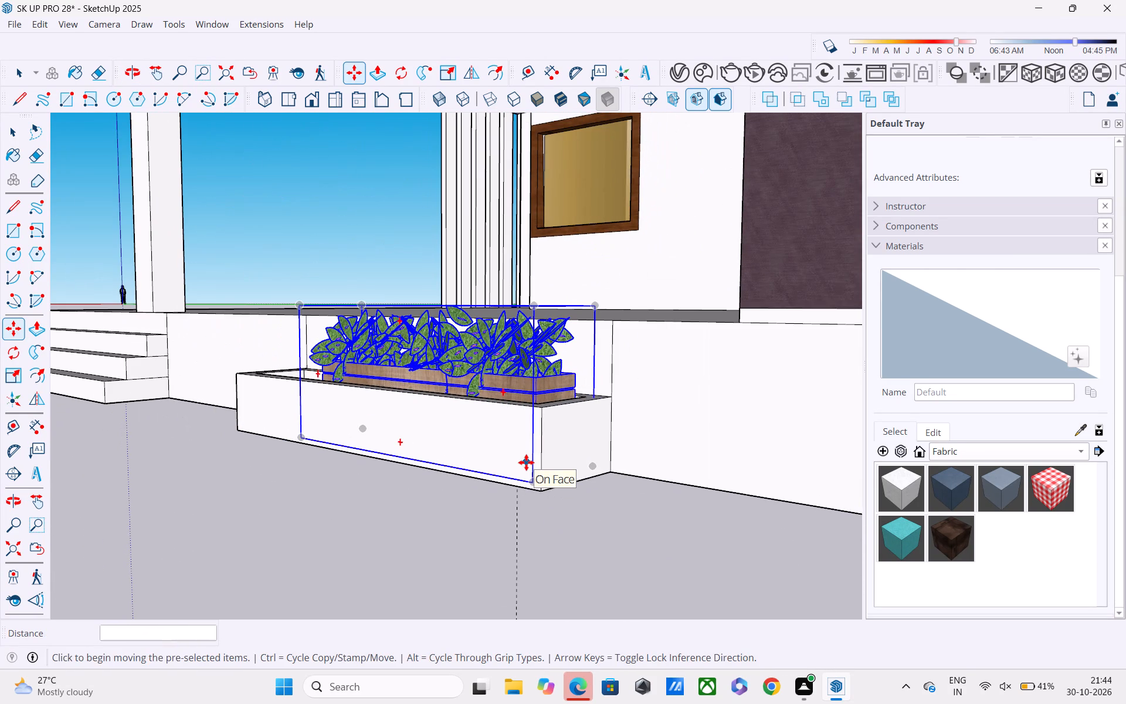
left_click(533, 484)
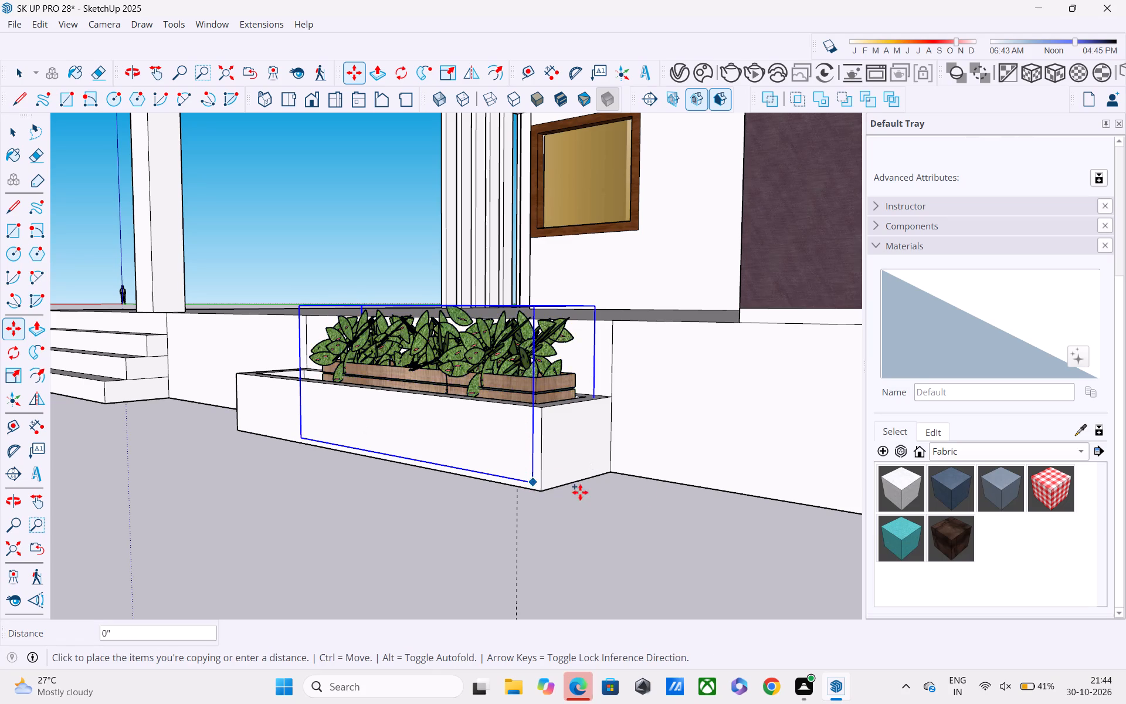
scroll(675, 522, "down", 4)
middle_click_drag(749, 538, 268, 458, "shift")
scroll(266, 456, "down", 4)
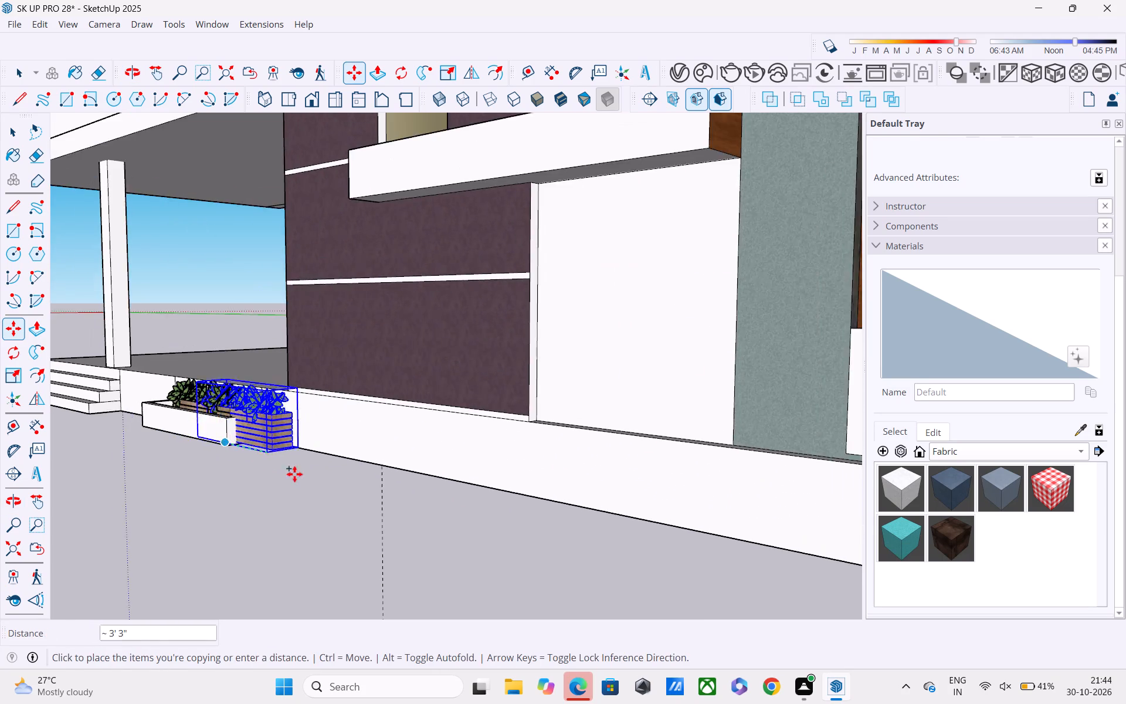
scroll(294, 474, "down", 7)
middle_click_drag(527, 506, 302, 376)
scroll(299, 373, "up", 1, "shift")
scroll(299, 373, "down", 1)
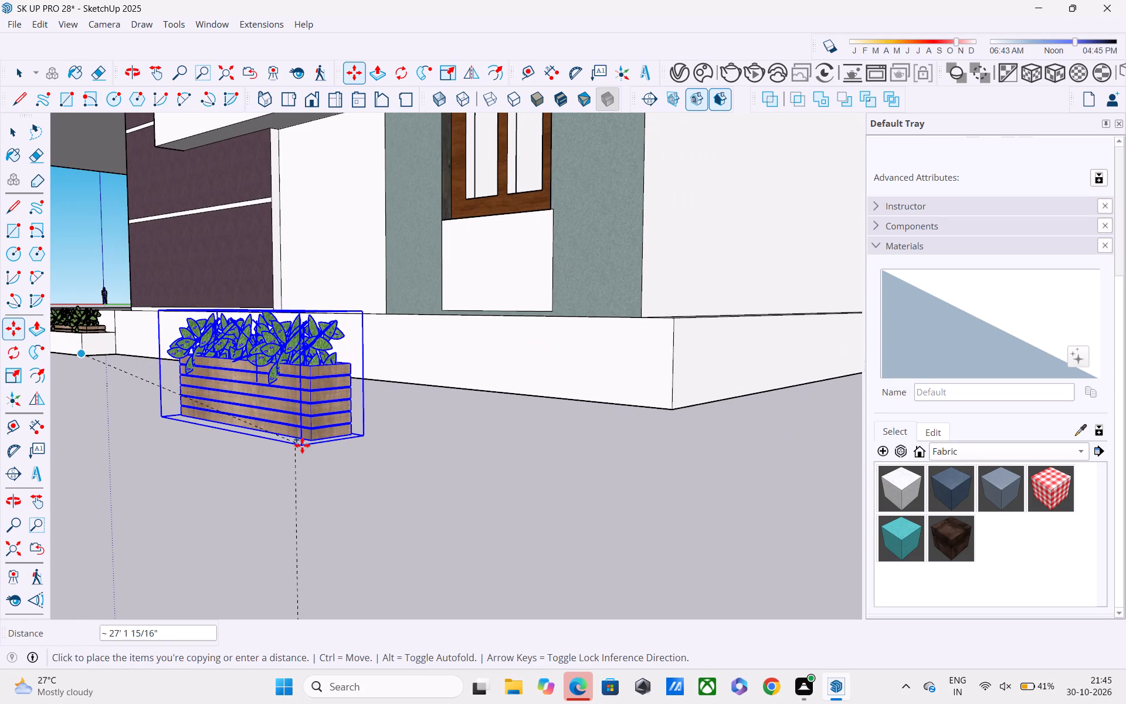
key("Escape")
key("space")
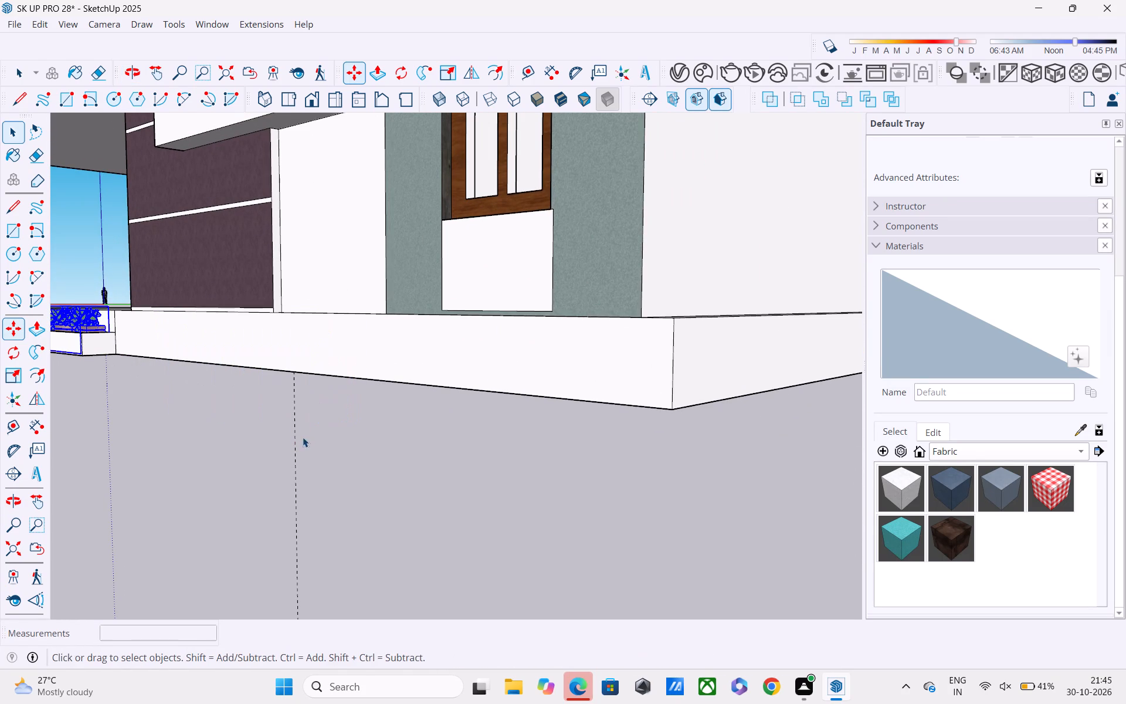
Draw a ground rectangle about 15' 9" by 1' 5" along the plinth below the grey-green wall with the wooden window.
middle_click_drag(311, 424, 341, 534)
middle_click_drag(328, 449, 299, 406)
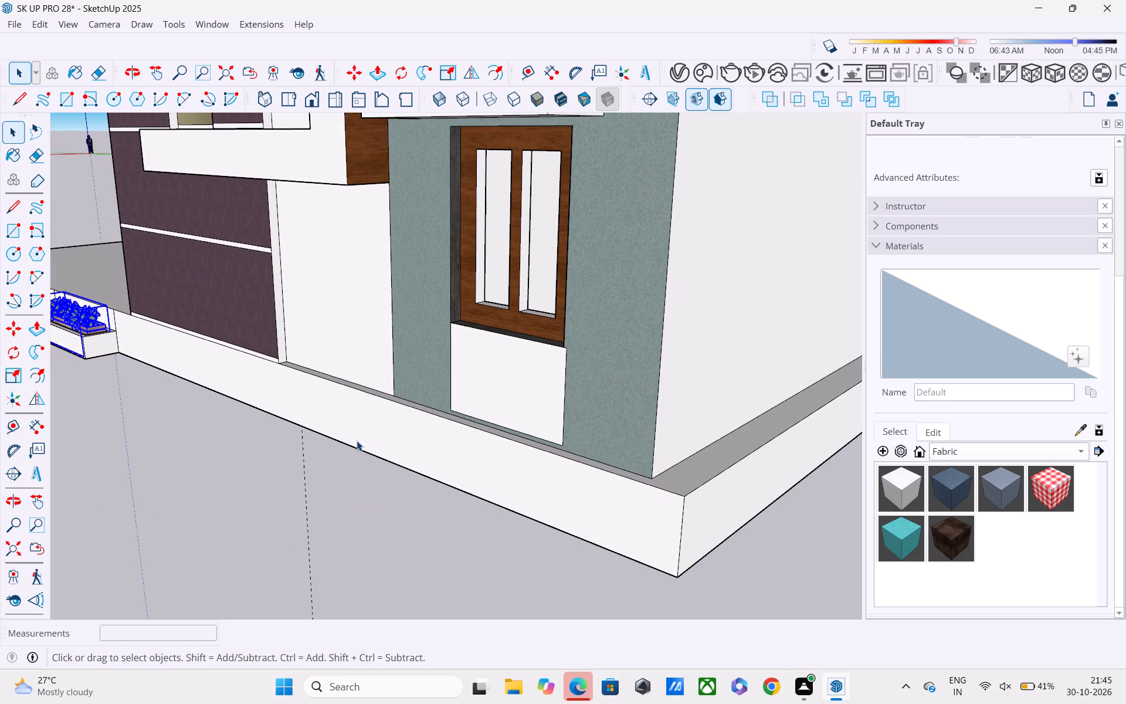
key("r")
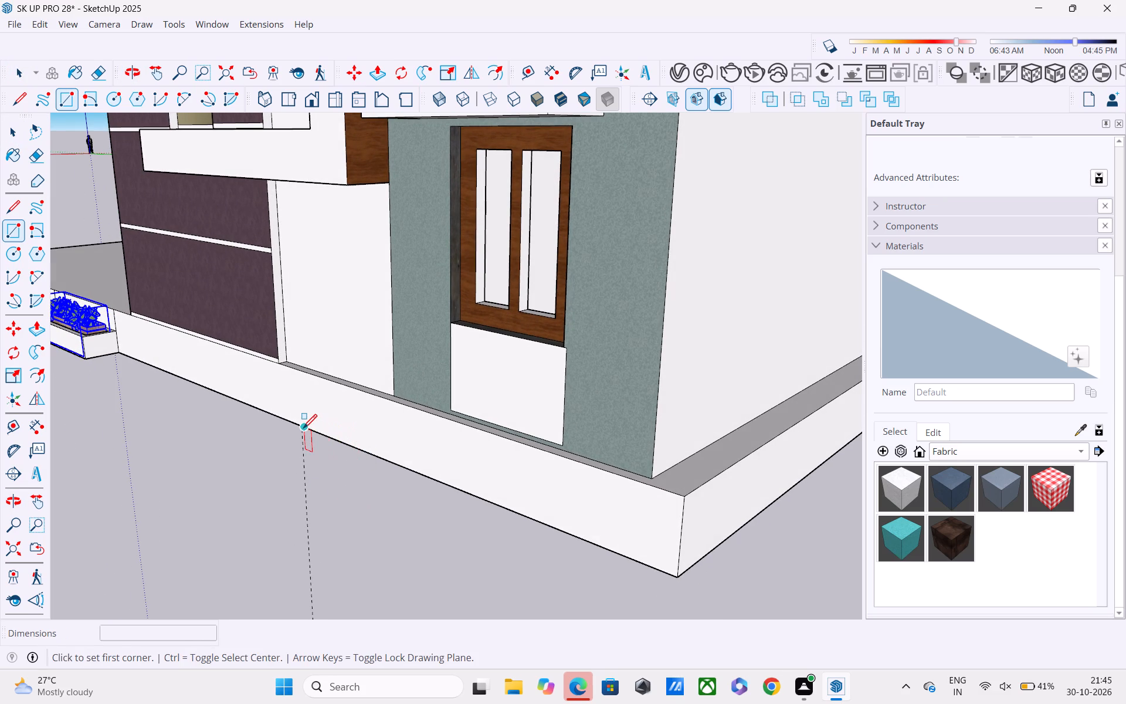
left_click(263, 414)
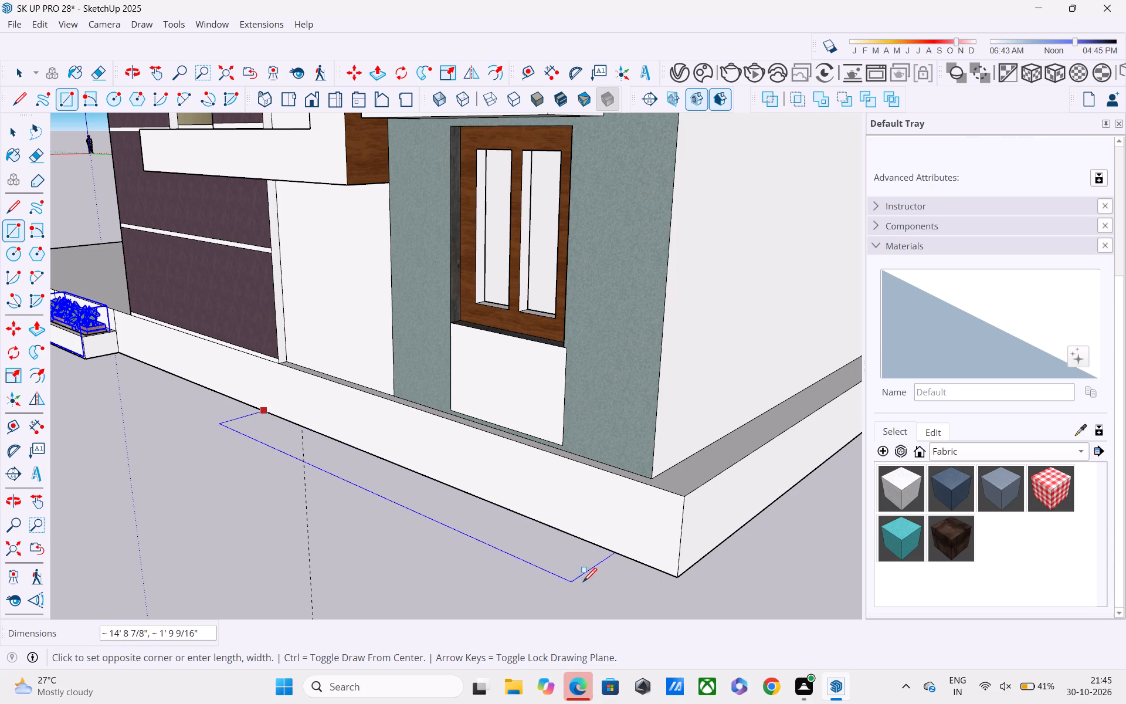
left_click(621, 593)
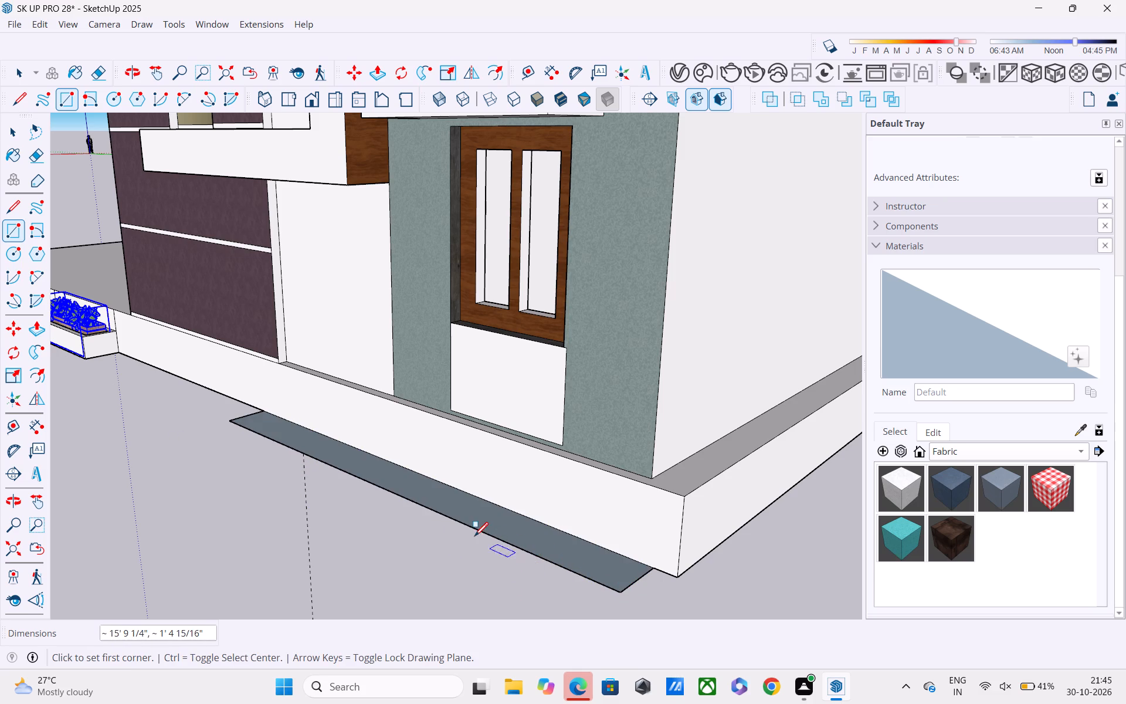
Extrude the ground rectangle upward into a long, low block against the plinth, keeping its top below the plinth's upper edge.
middle_click_drag(473, 537, 344, 527)
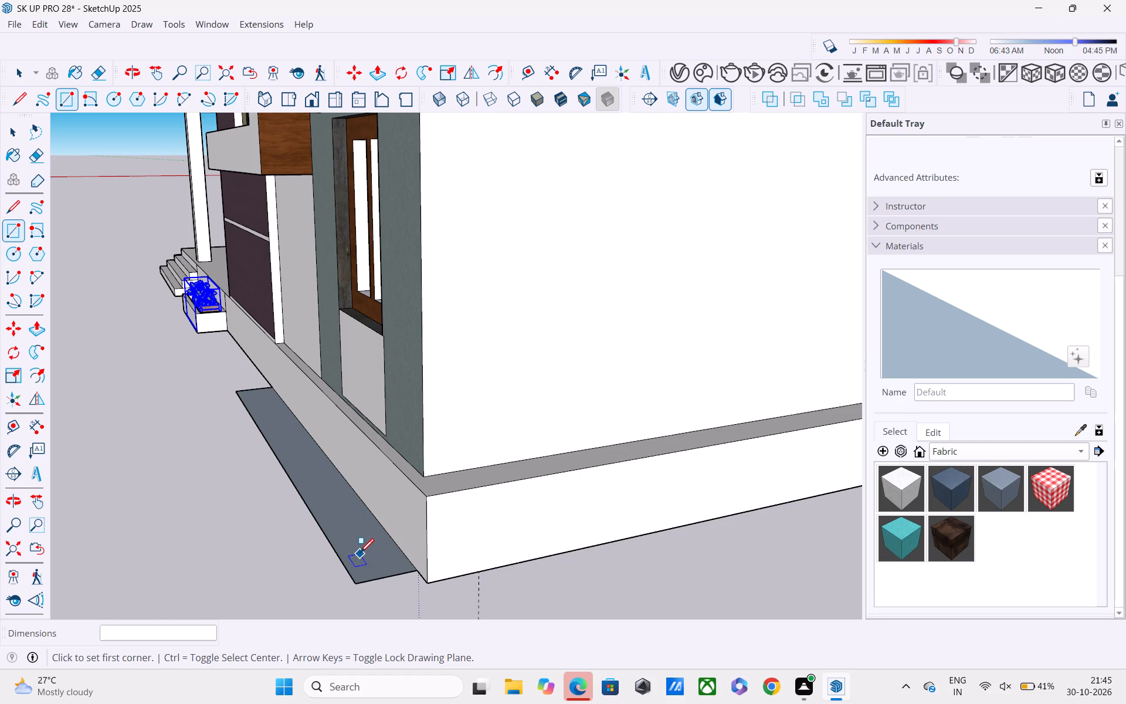
key("p")
left_click(355, 554)
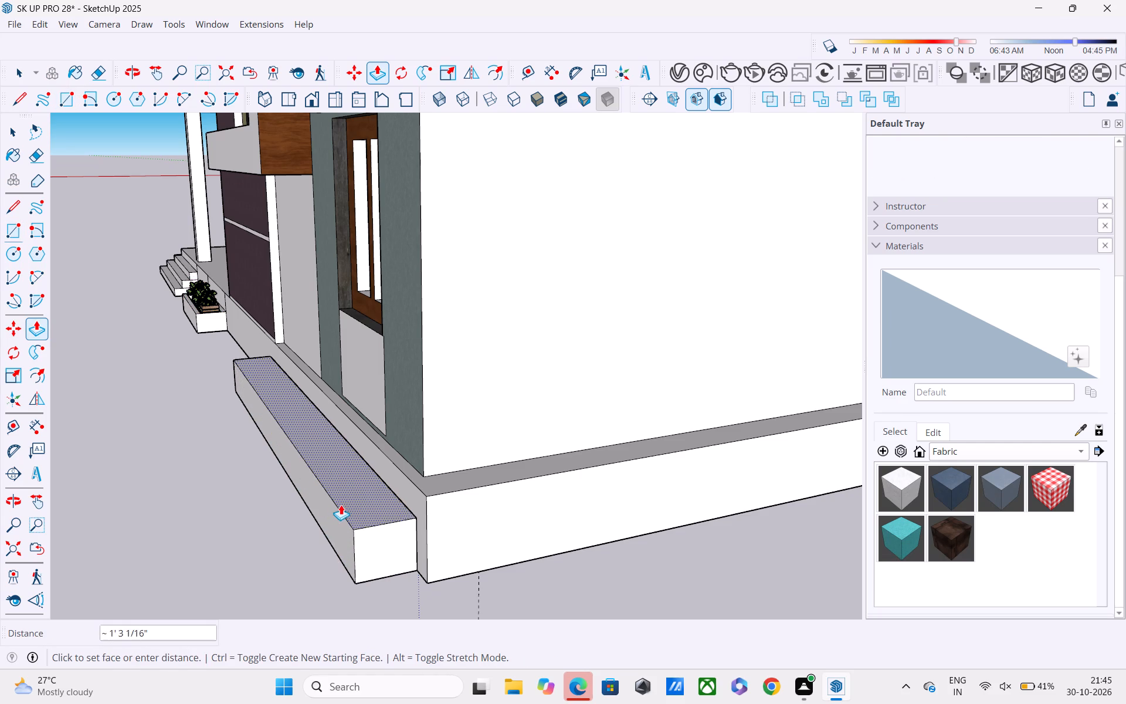
left_click(338, 518)
middle_click_drag(358, 522, 396, 526)
left_click(375, 538)
left_click(364, 548)
middle_click_drag(374, 520, 372, 541)
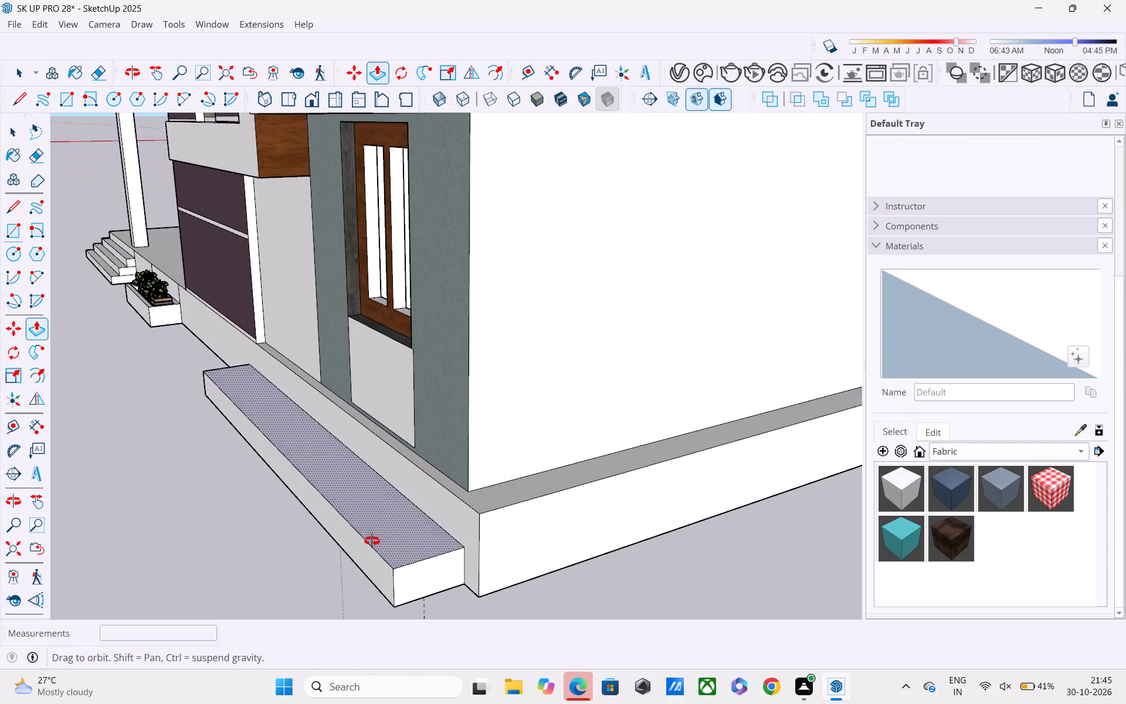
middle_click_drag(372, 541, 370, 543)
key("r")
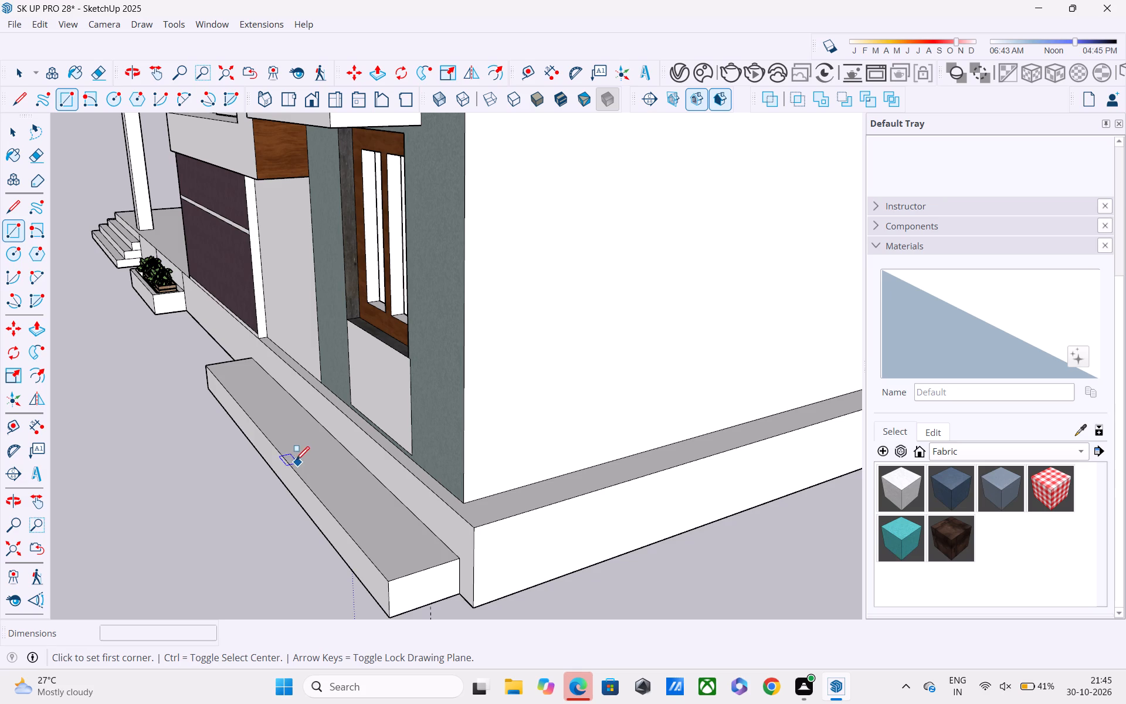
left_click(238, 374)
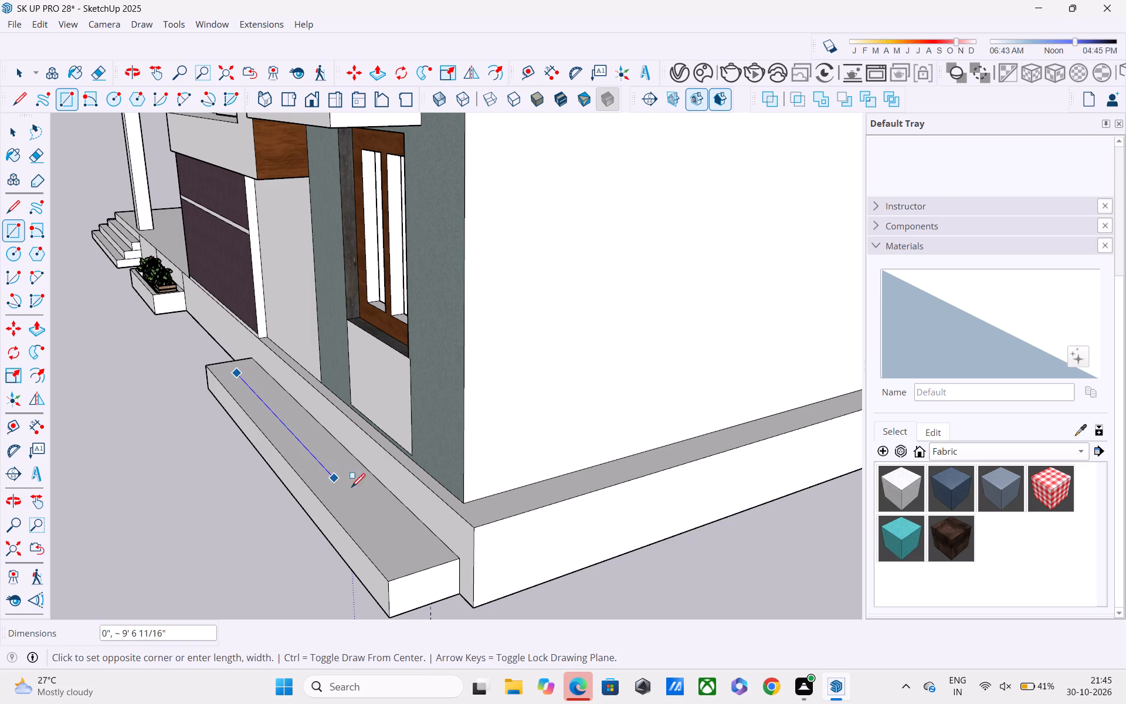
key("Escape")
Offset the low block's top face inward and push the inner face down about 9 3/4" to hollow out a trough.
key("f")
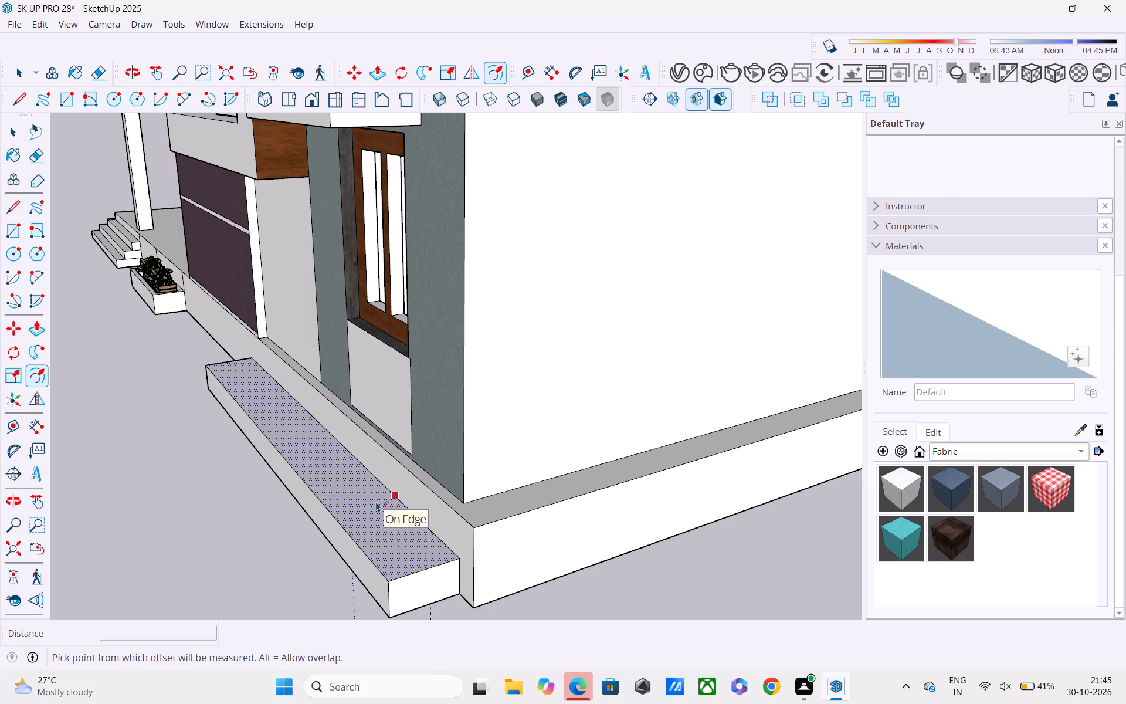
left_click(376, 502)
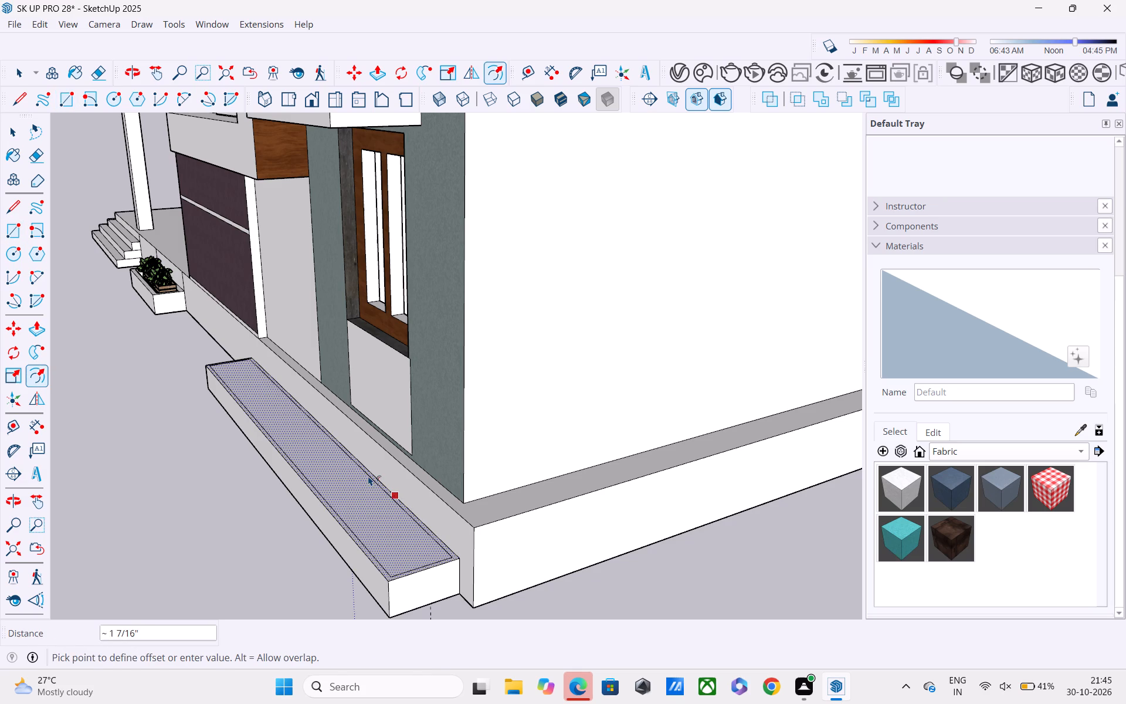
left_click(368, 482)
key("p")
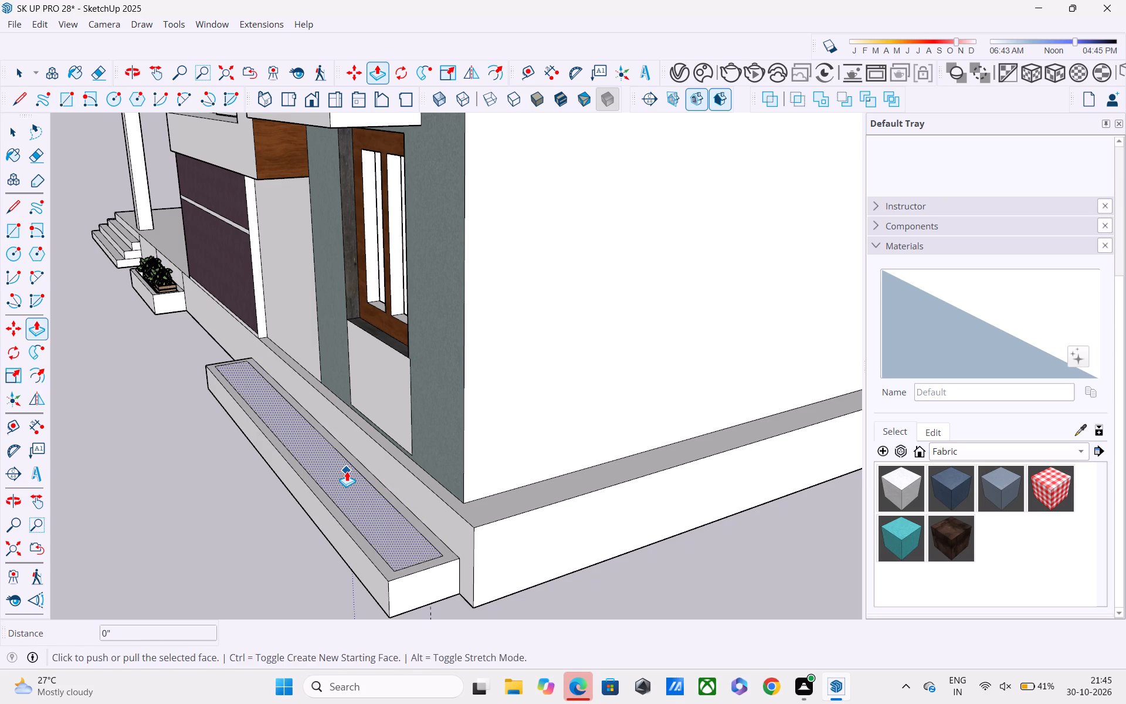
left_click(347, 471)
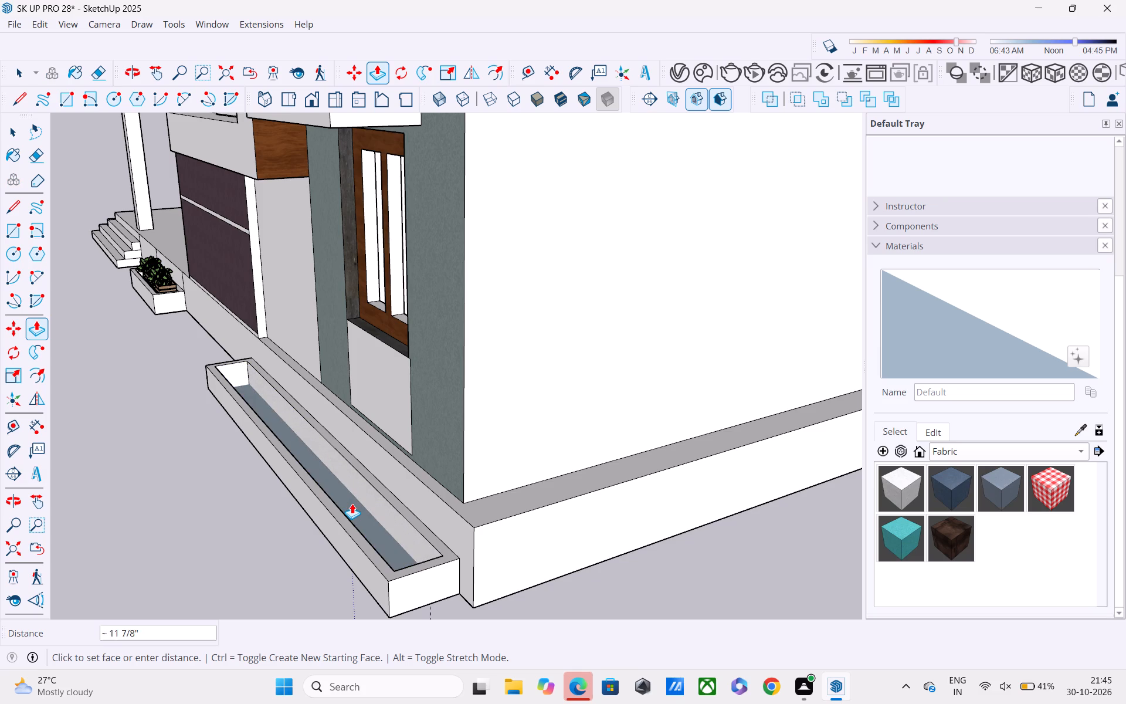
left_click(352, 497)
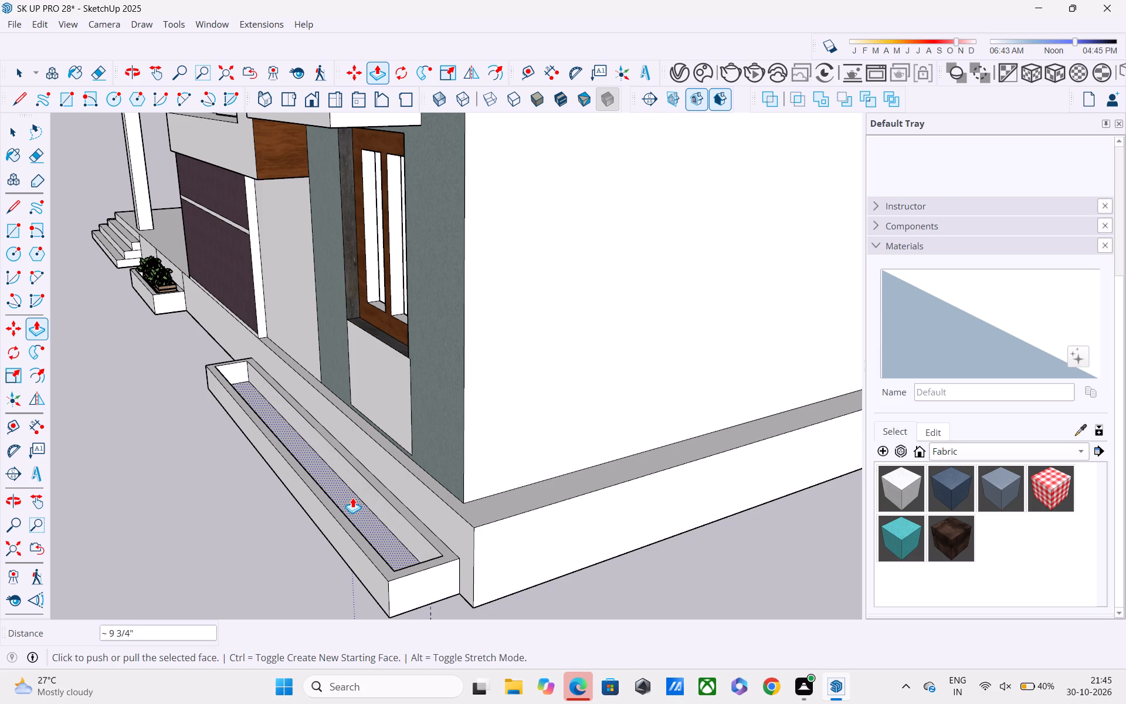
Copy the planter from the trough beside the side steps about 21' 7" into the new long trough.
key("space")
left_click(165, 290)
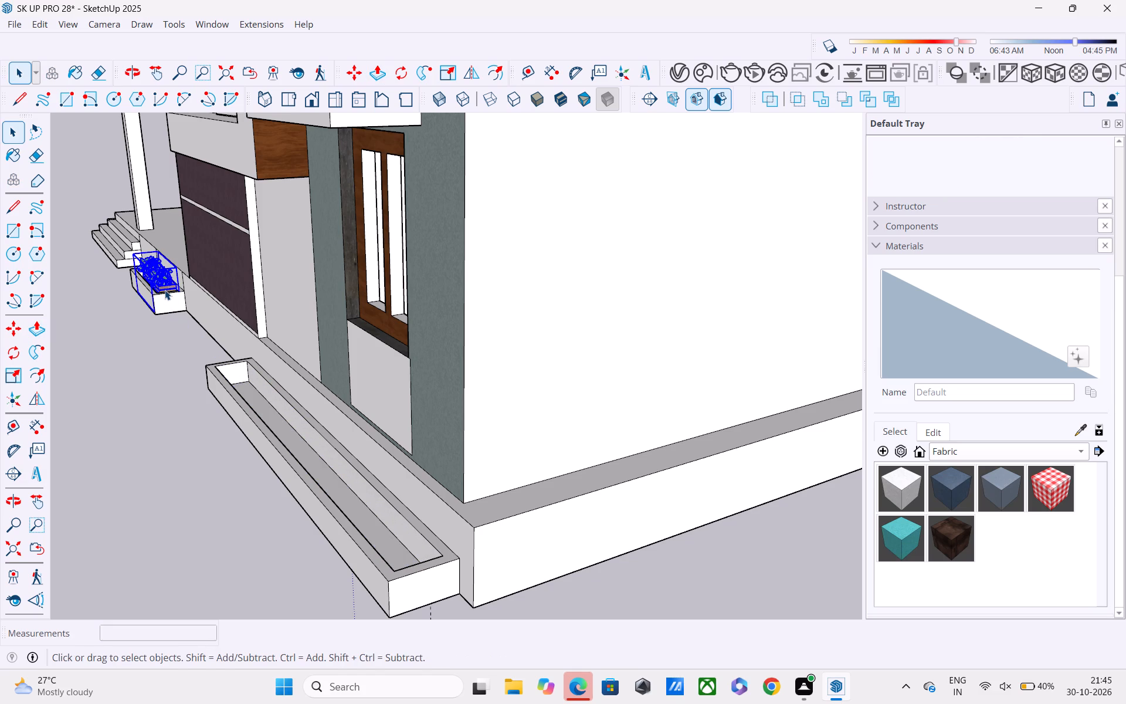
key("m")
left_click(165, 289)
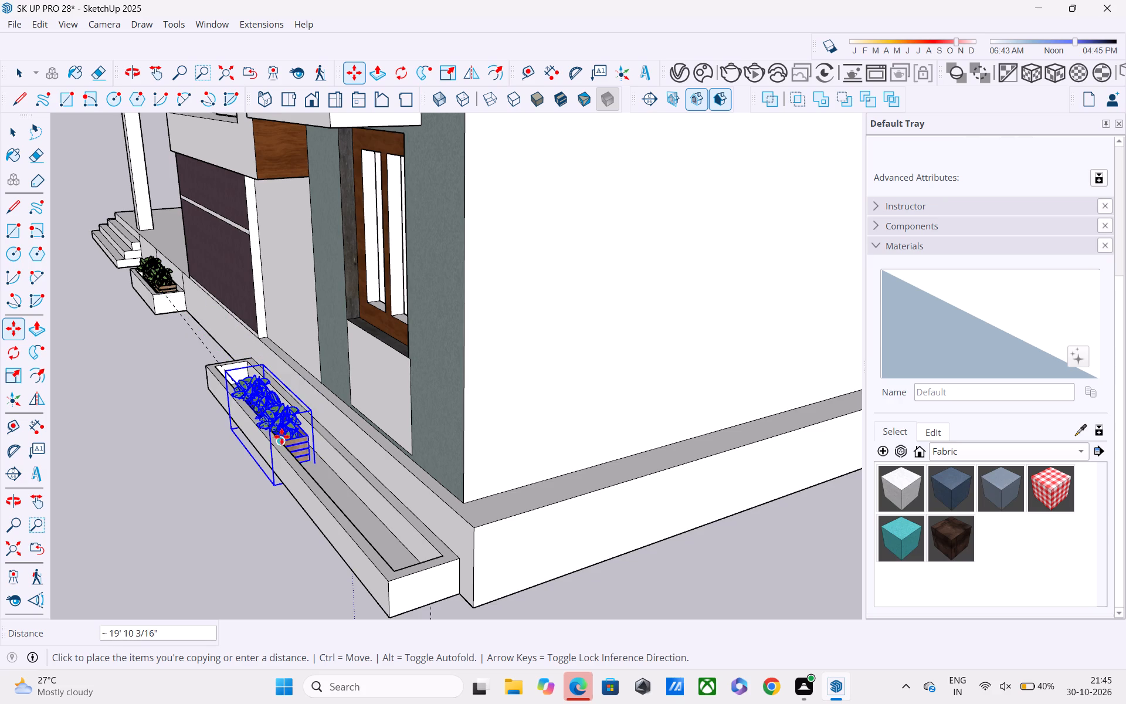
left_click(305, 458)
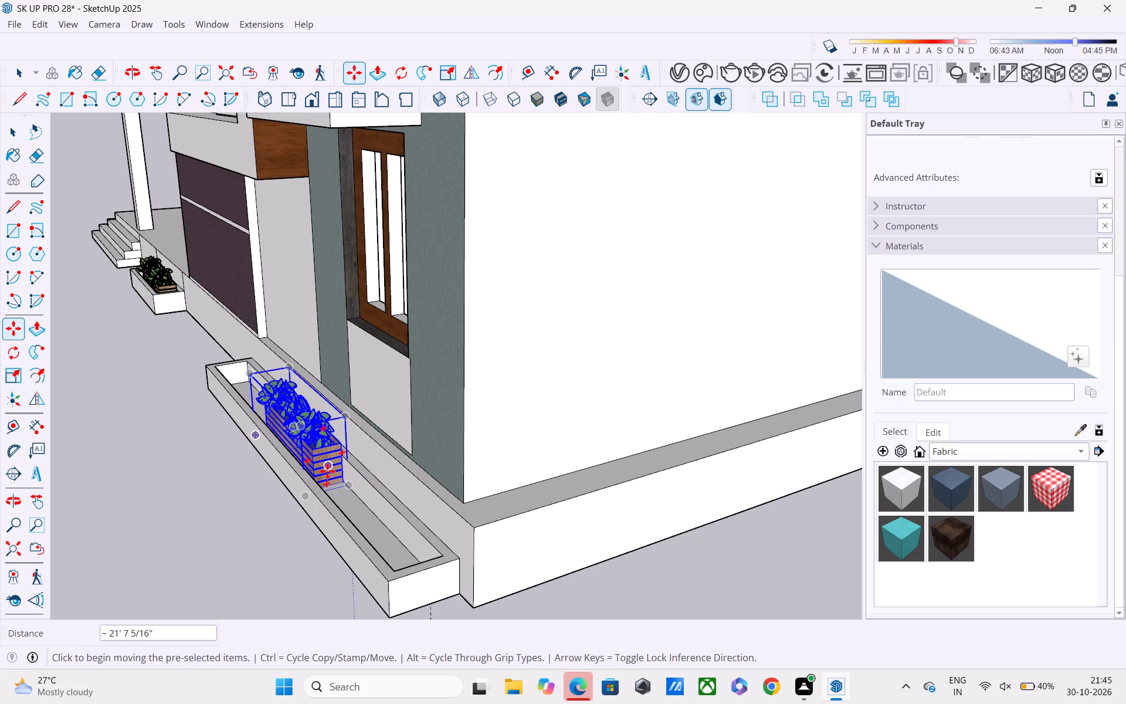
Stretch the copied planter lengthwise at both ends until it nearly fills the long trough below the wooden window.
key("s")
left_click_drag(324, 458, 383, 557)
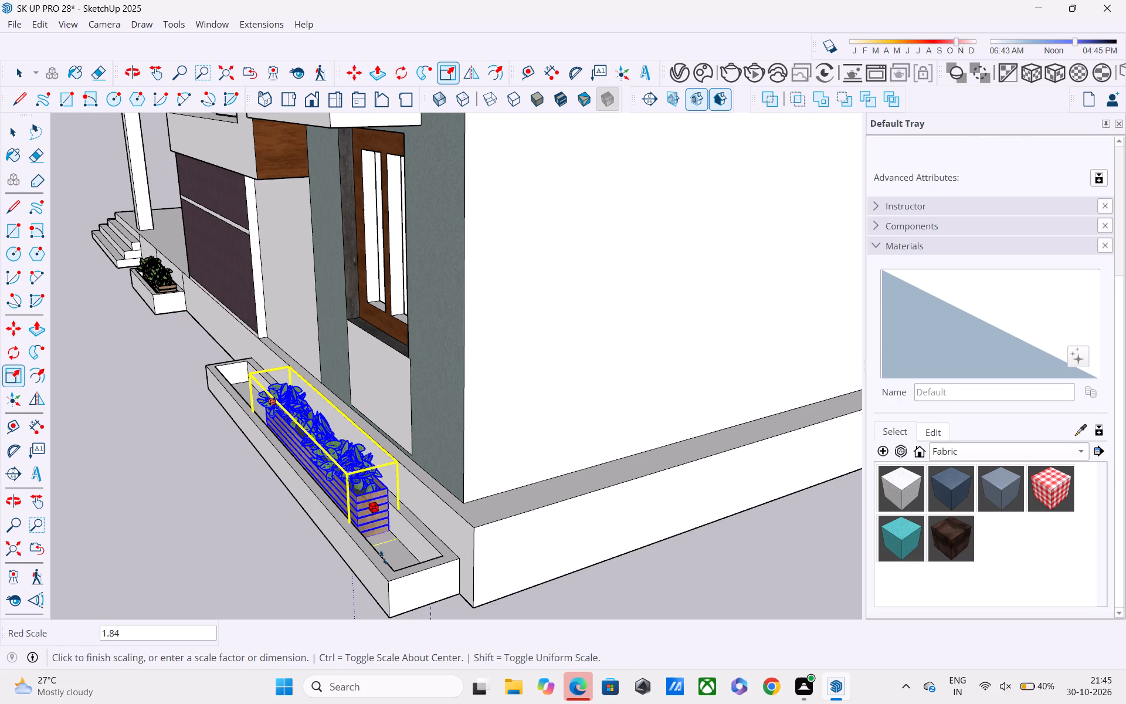
left_click_drag(383, 557, 388, 566)
middle_click_drag(344, 512, 727, 478)
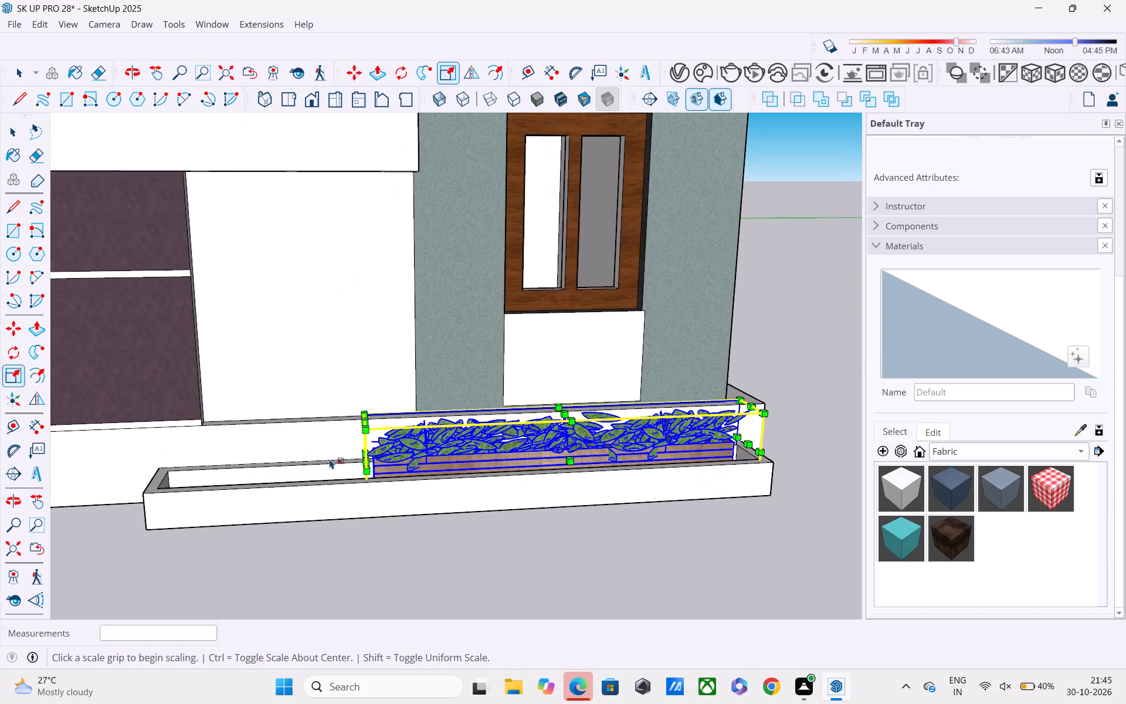
middle_click_drag(355, 465, 622, 440)
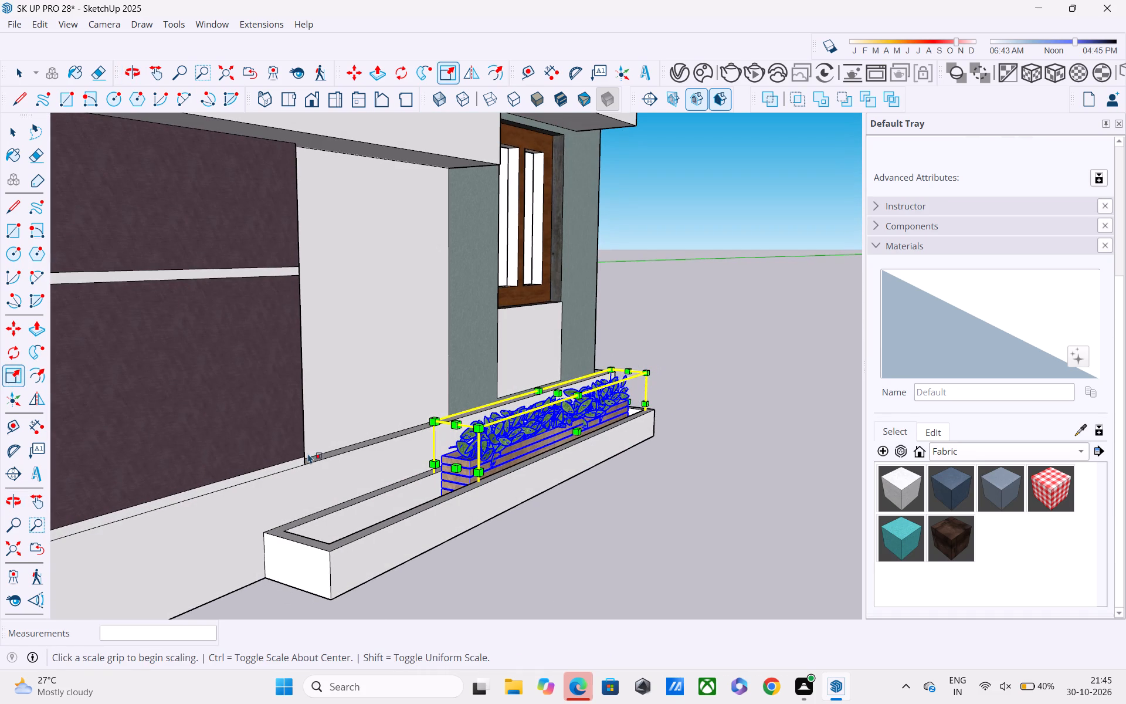
left_click_drag(451, 466, 354, 519)
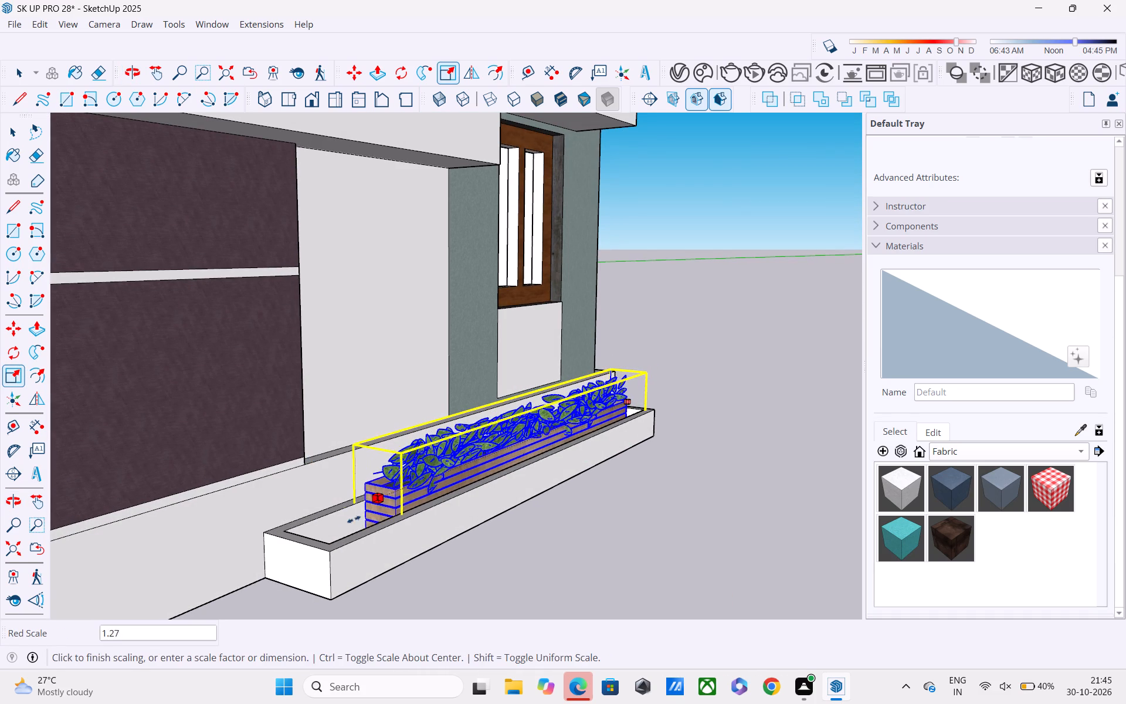
left_click_drag(354, 519, 334, 529)
Stretch the planter in the trough beside the side steps to about 1.40 times its length toward the steps.
scroll(313, 522, "down", 12)
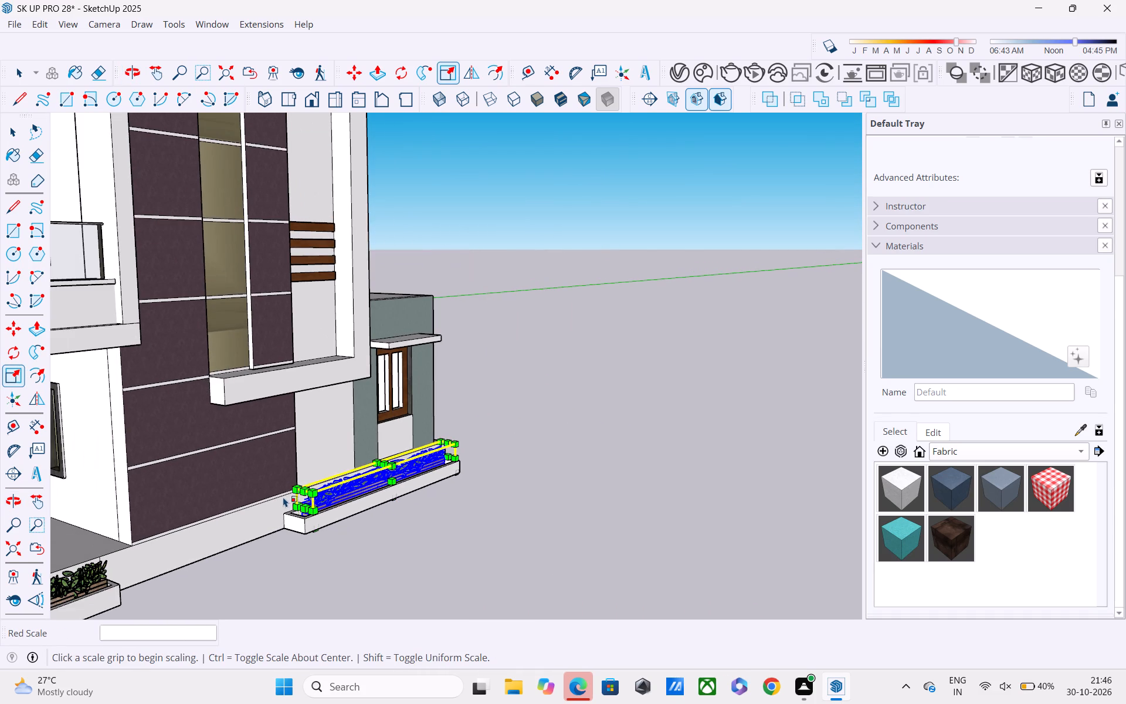
middle_click_drag(267, 492, 417, 495)
middle_click_drag(364, 497, 396, 349, "shift")
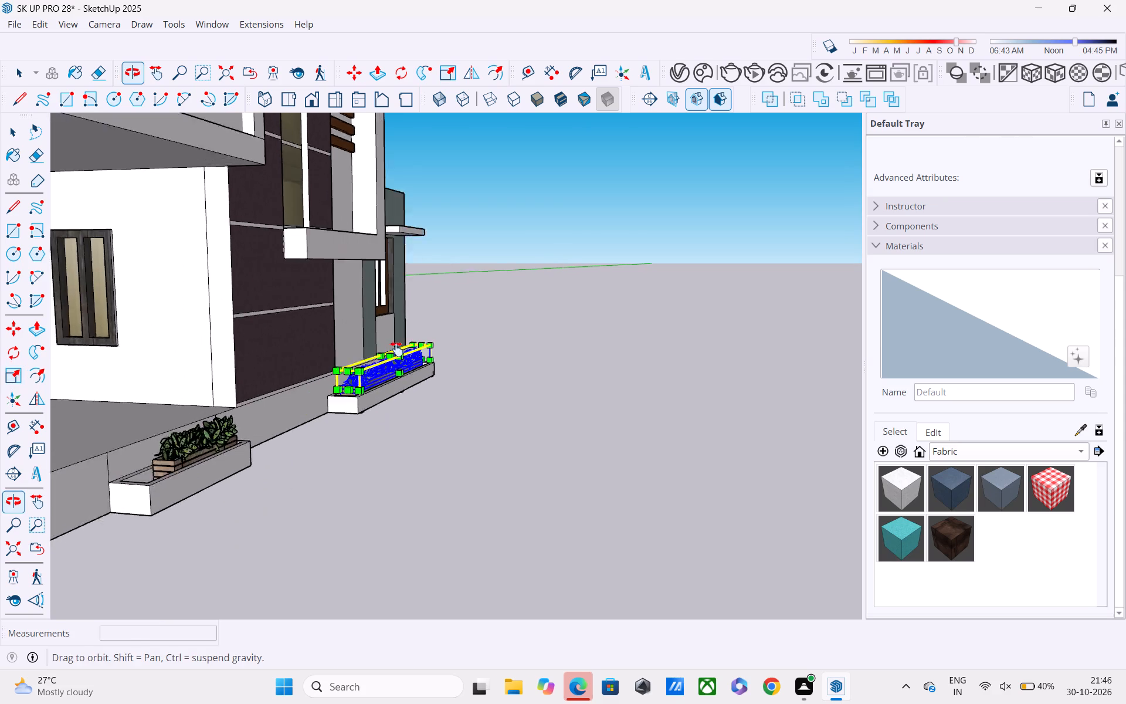
middle_click_drag(396, 349, 396, 343, "shift")
key("space")
left_click(177, 393)
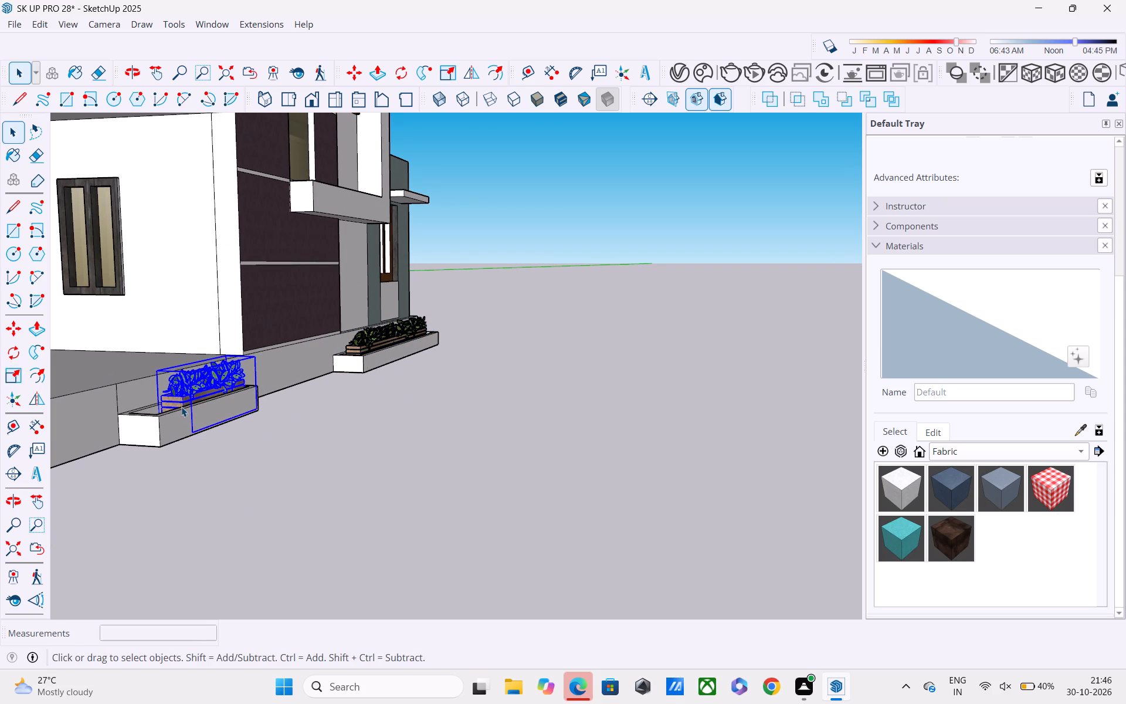
key("s")
left_click_drag(172, 403, 151, 423)
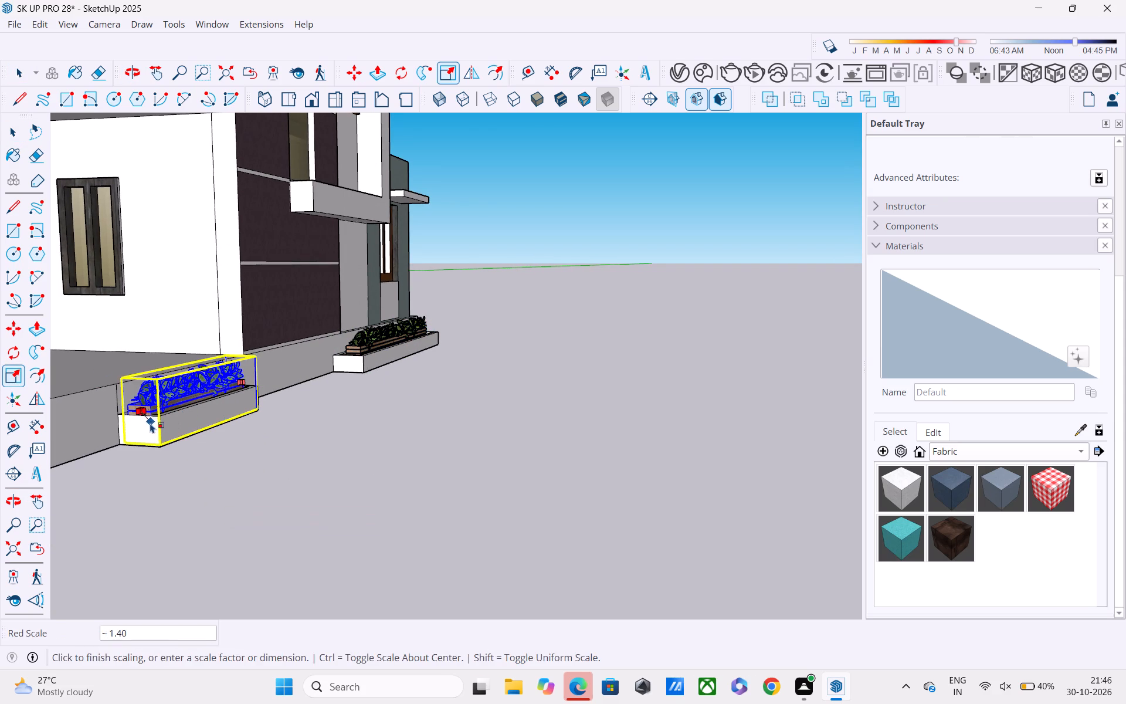
scroll(137, 402, "down", 4)
left_click(300, 428)
scroll(274, 411, "down", 3)
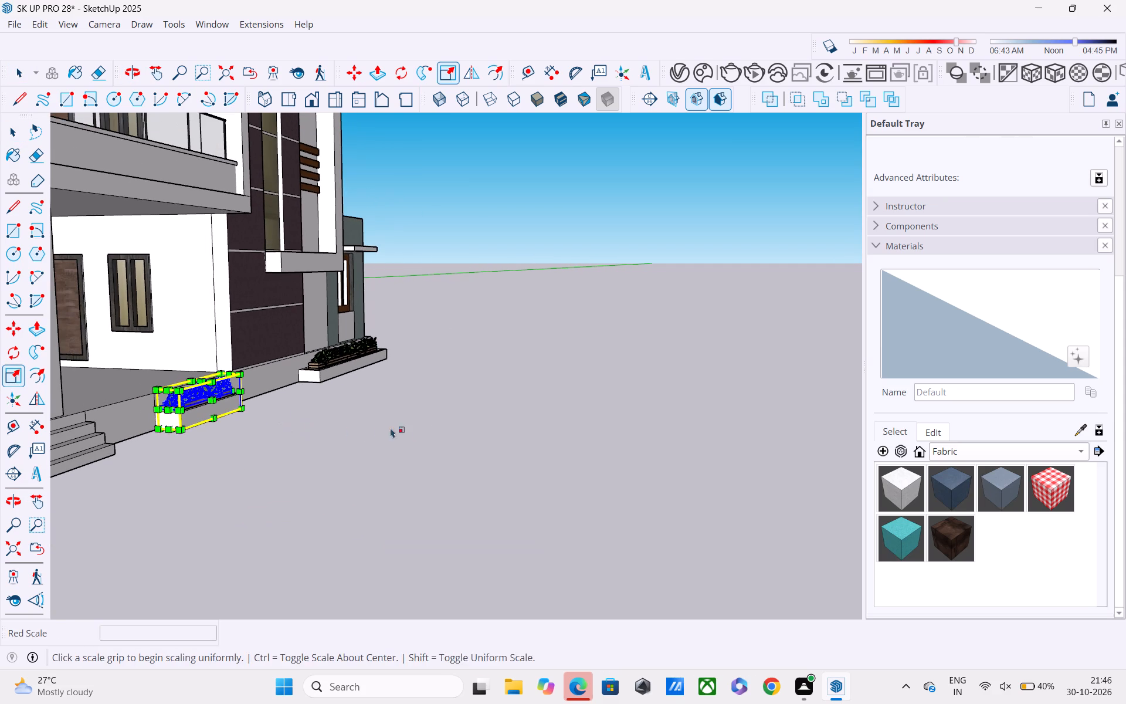
key("space")
left_click(375, 395)
Stretch the planter below the large front window lengthwise toward the steps so it fills more of its trough.
middle_click_drag(324, 401, 558, 406, "shift")
scroll(540, 383, "down", 6)
middle_click_drag(287, 431, 496, 439)
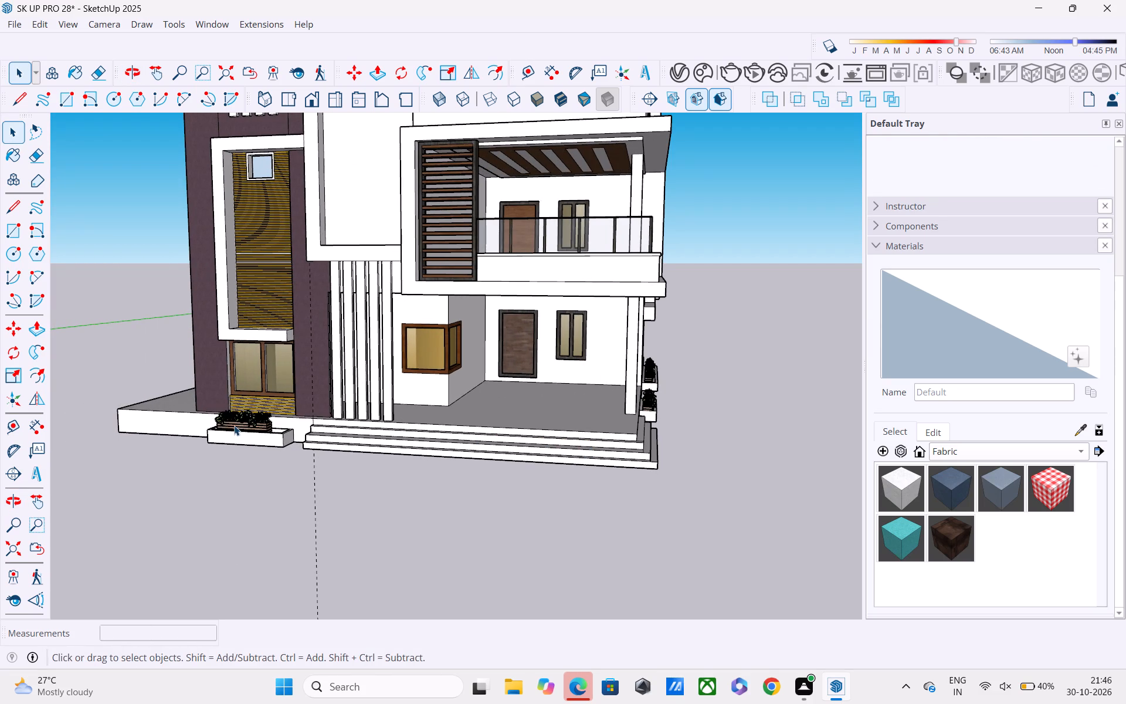
left_click(234, 425)
key("s")
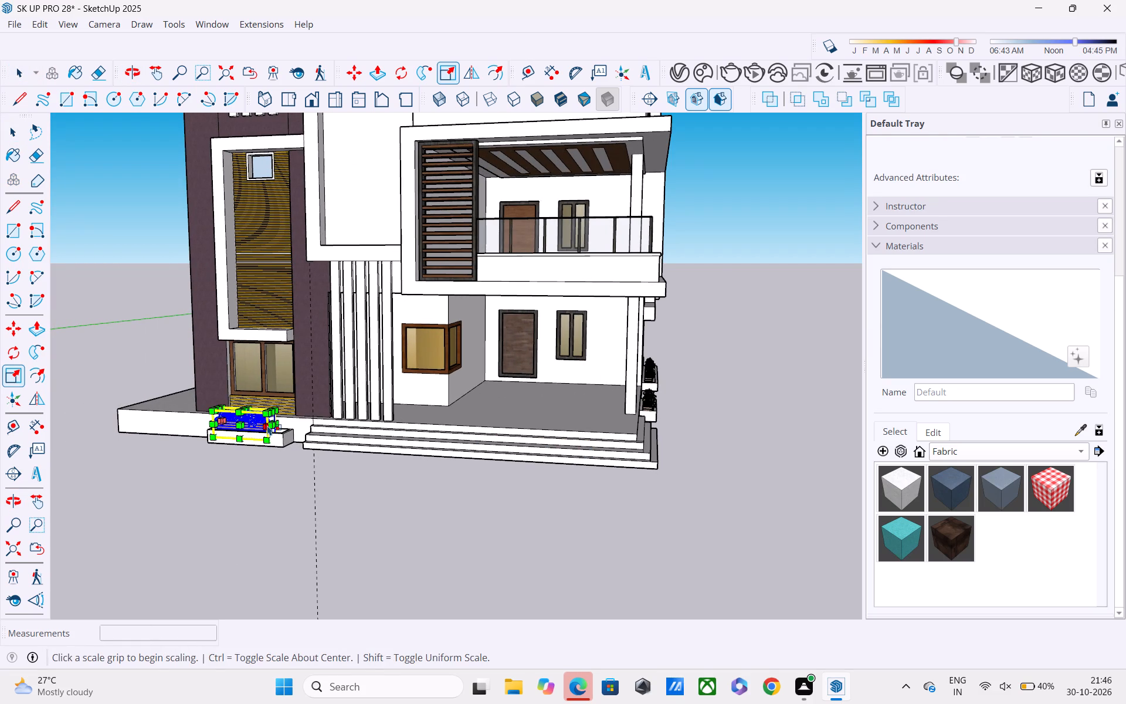
scroll(268, 425, "up", 9)
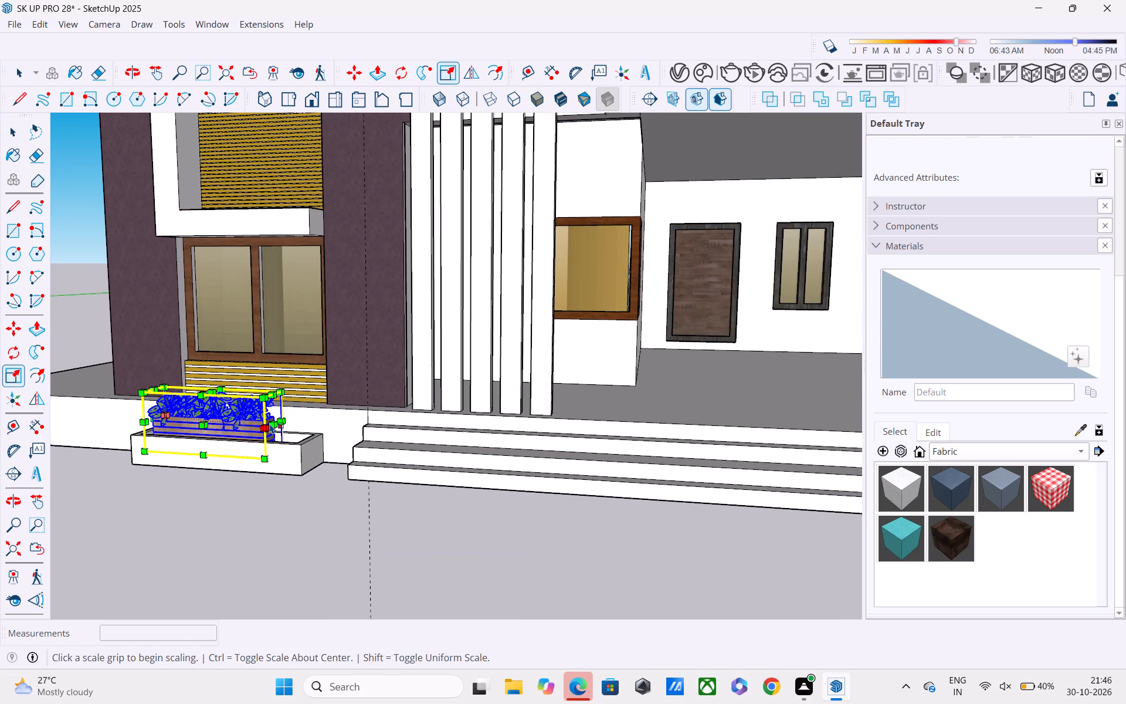
left_click_drag(277, 425, 300, 442)
key("space")
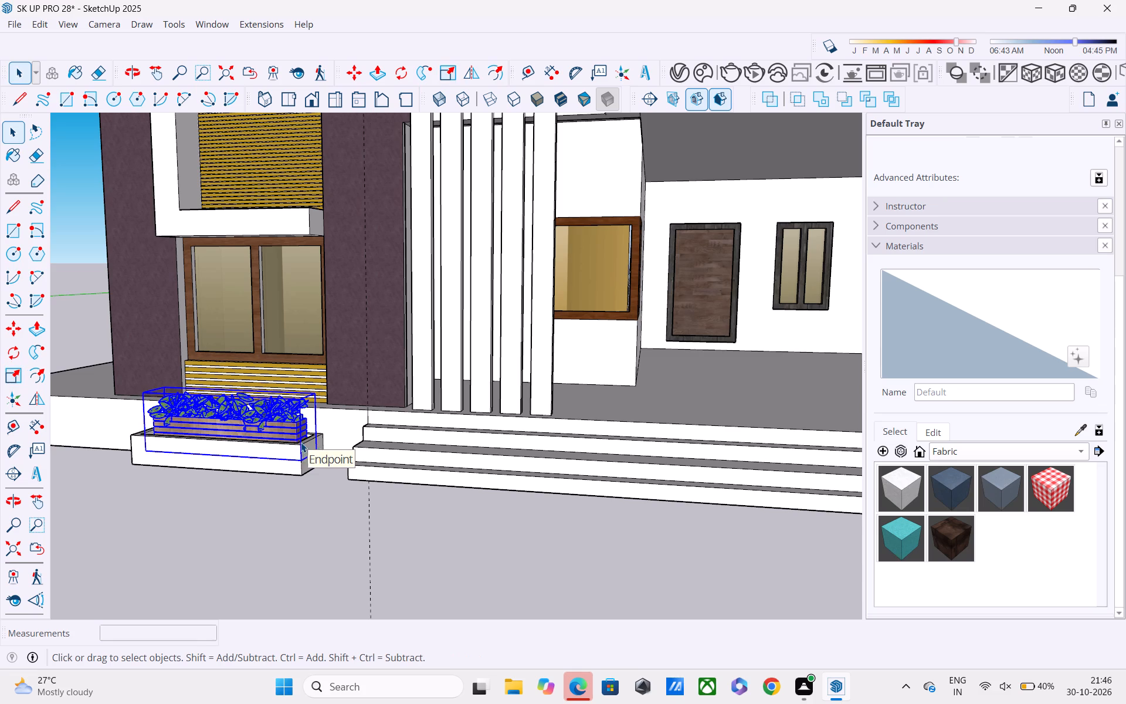
left_click(288, 480)
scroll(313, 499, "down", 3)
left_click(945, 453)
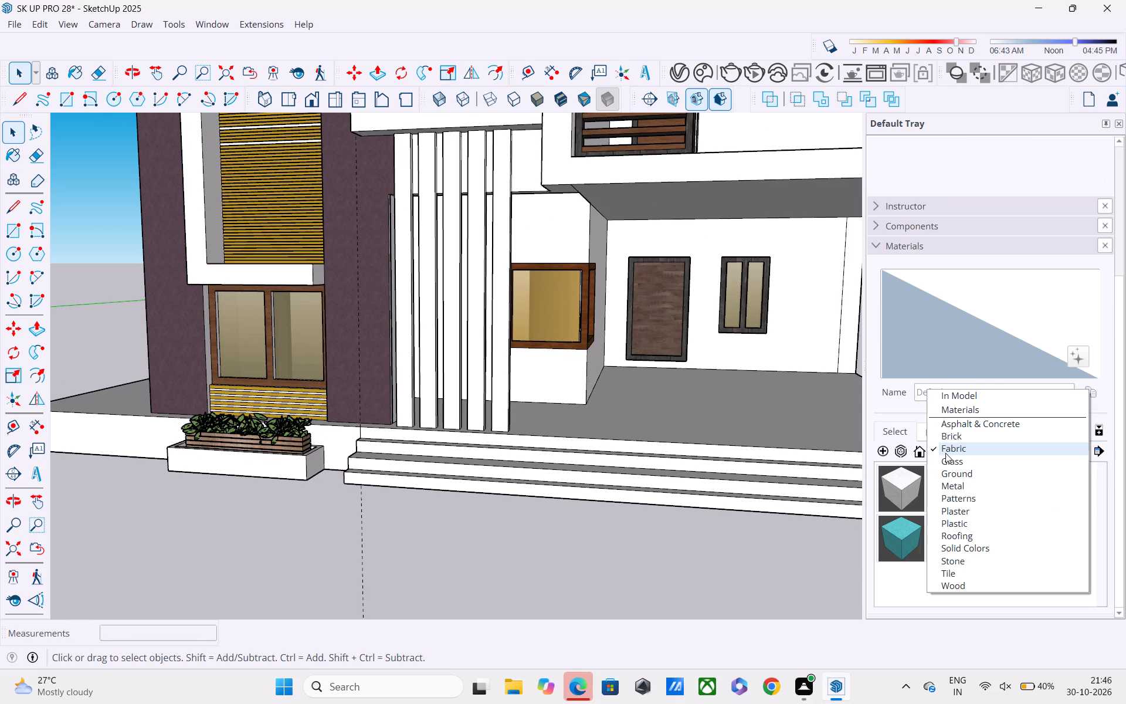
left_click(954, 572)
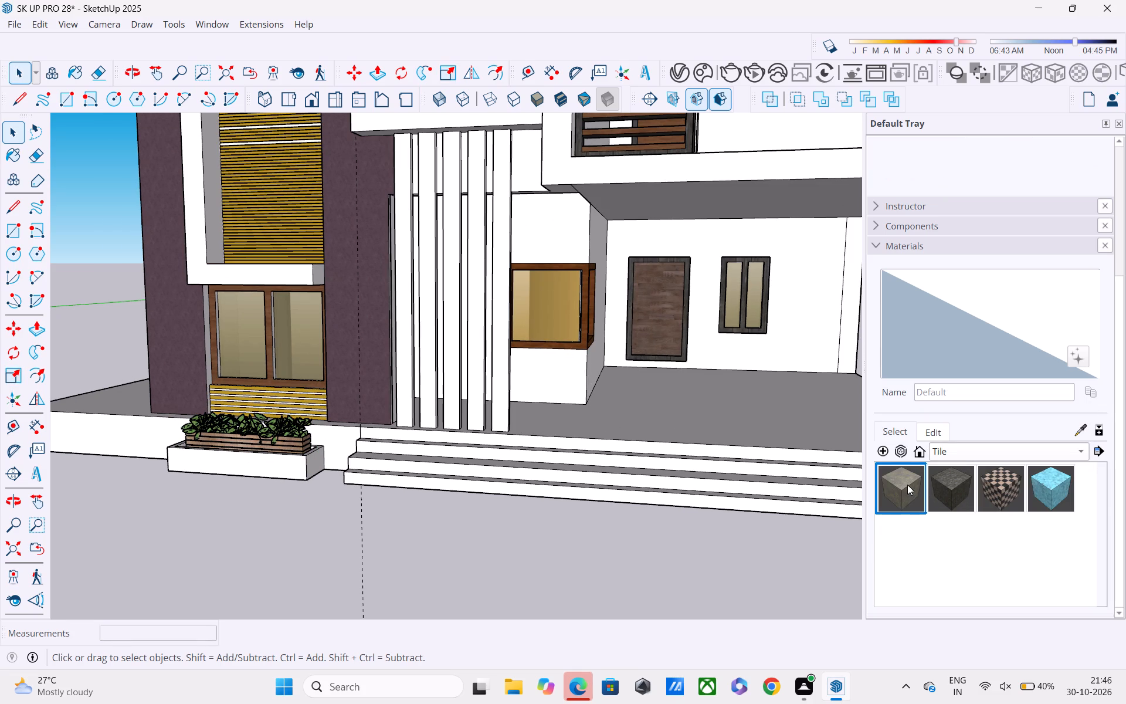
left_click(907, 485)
Paint the front and both end faces of the trough below the large front window with Brick_21_1K.
left_click(968, 445)
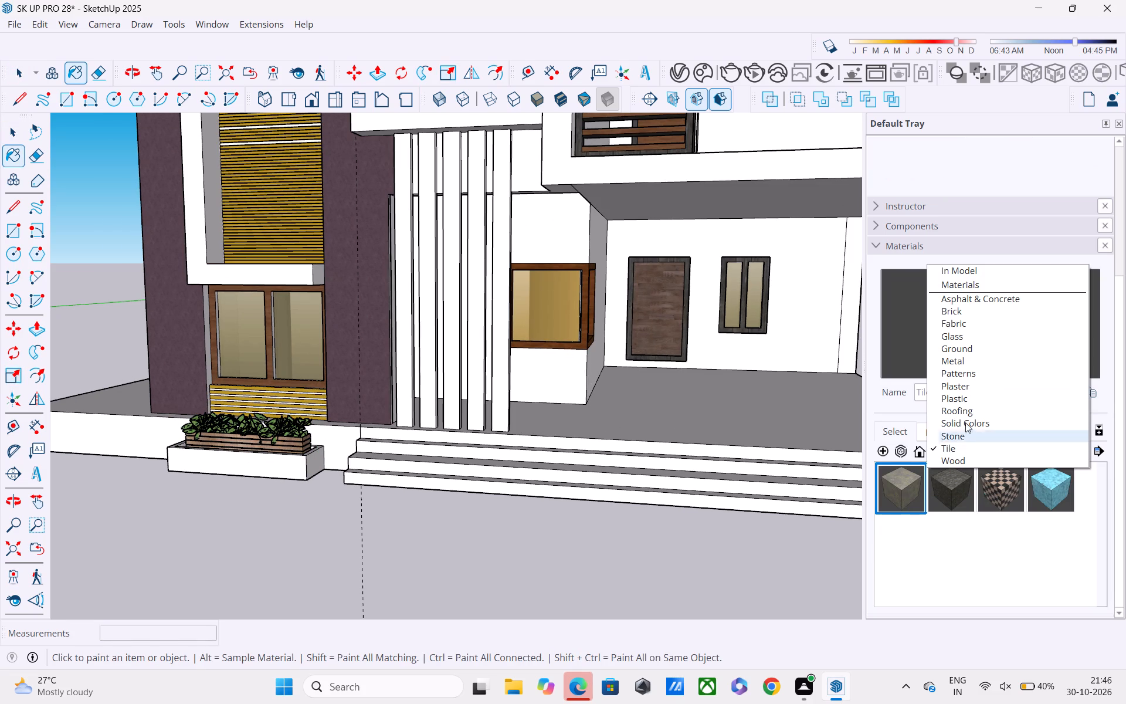
left_click(959, 313)
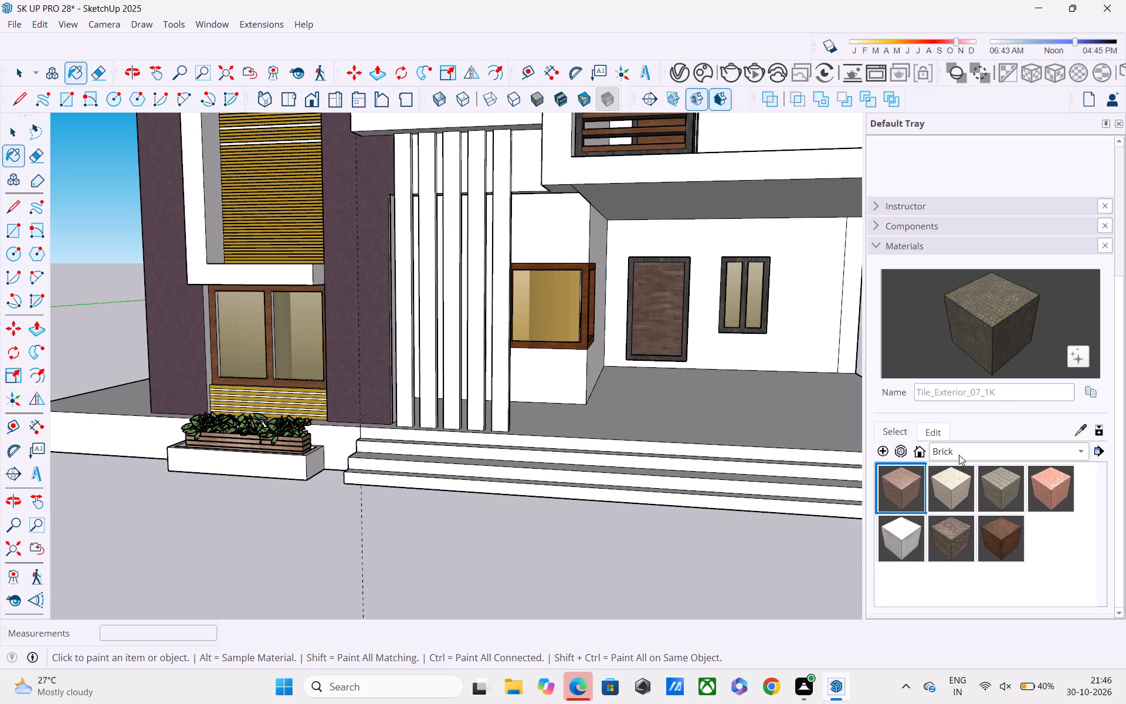
left_click(999, 532)
scroll(393, 467, "up", 3)
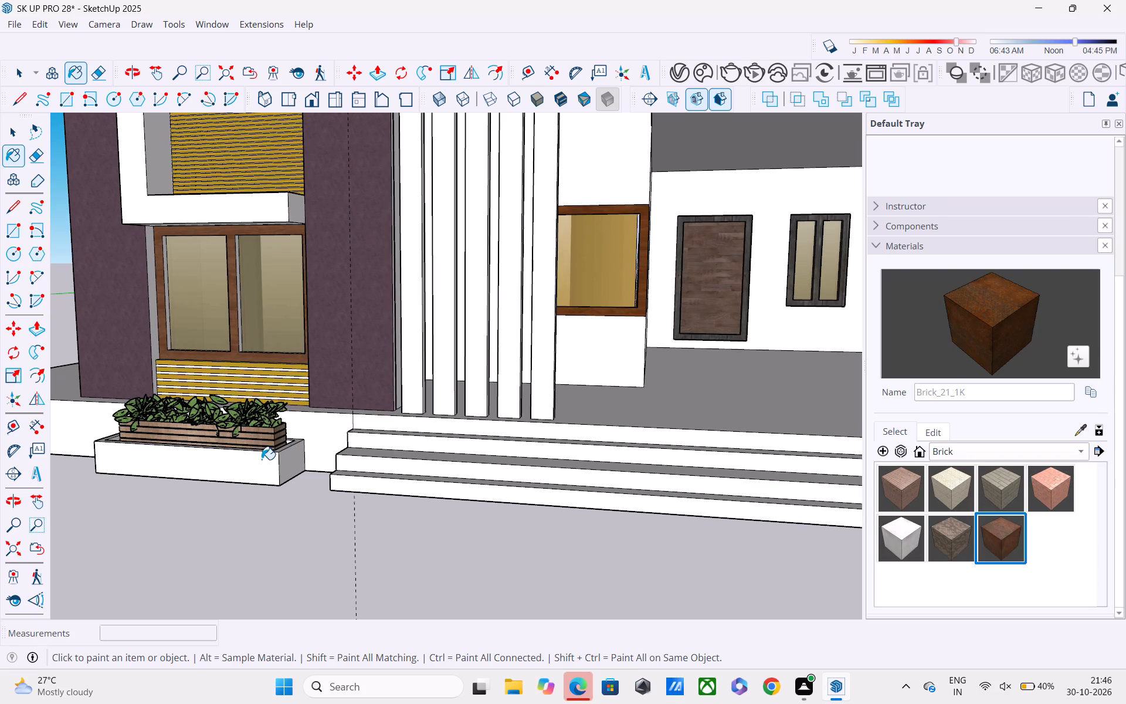
left_click(259, 462)
left_click(285, 467)
middle_click_drag(302, 458, 537, 480)
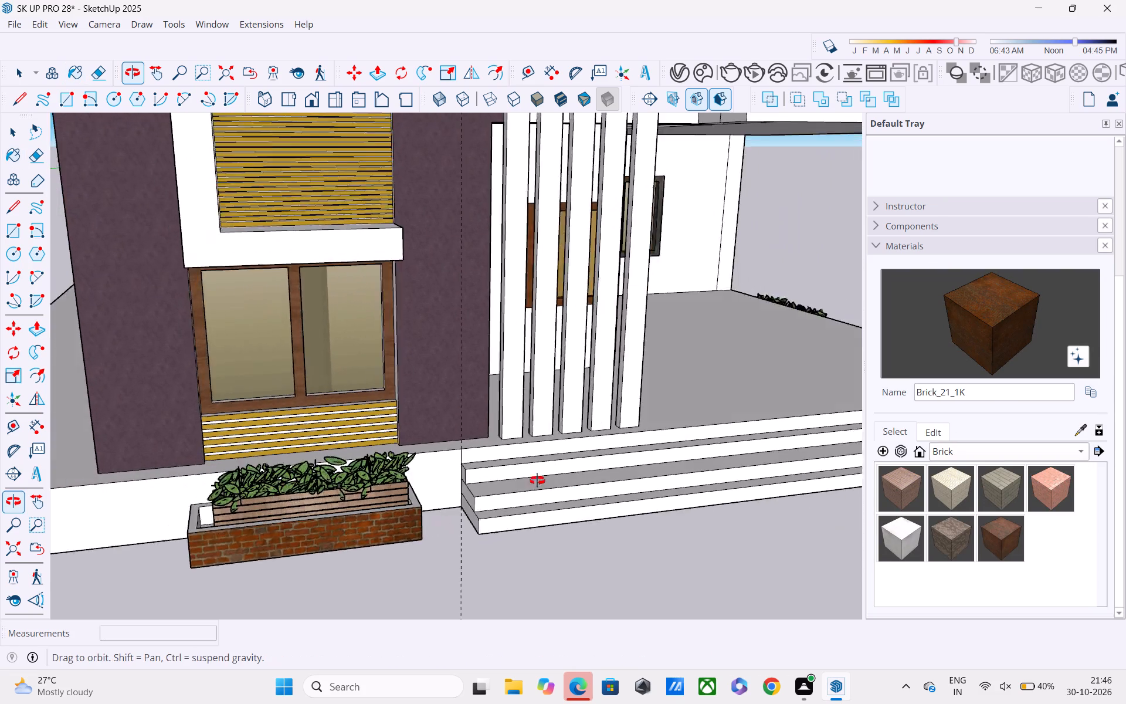
middle_click_drag(537, 480, 545, 465)
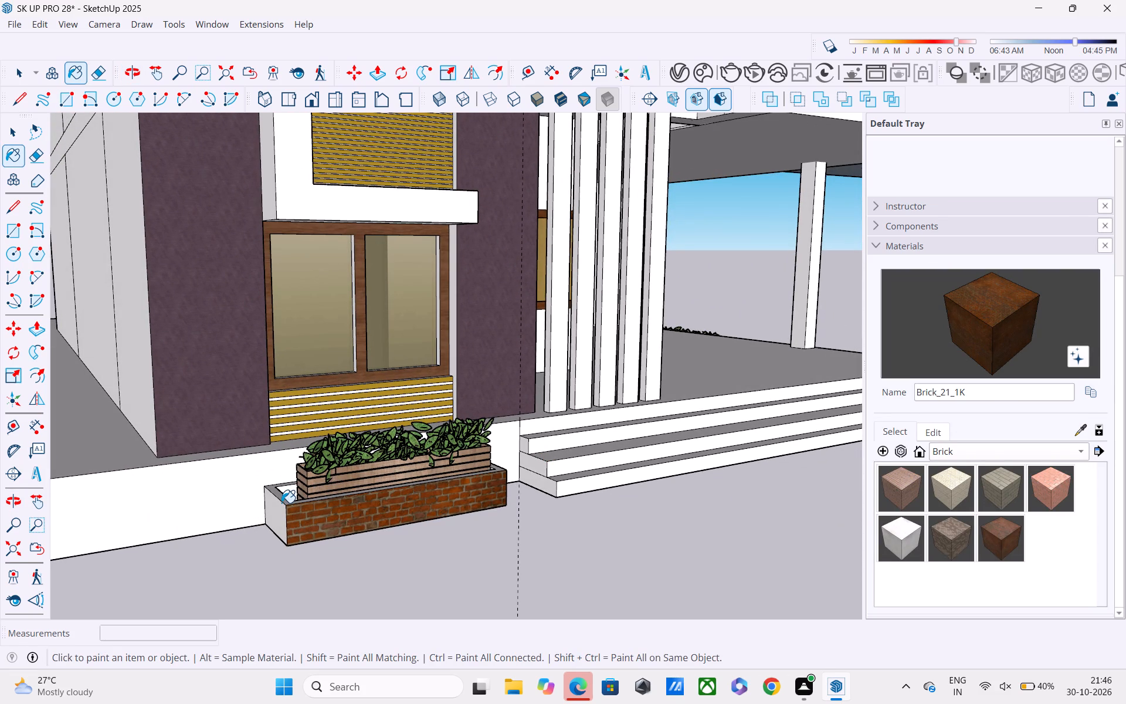
left_click(279, 508)
Paint the front and both end faces of the trough beside the side steps with Brick_21_1K.
middle_click_drag(354, 491, 270, 488)
scroll(267, 473, "down", 5)
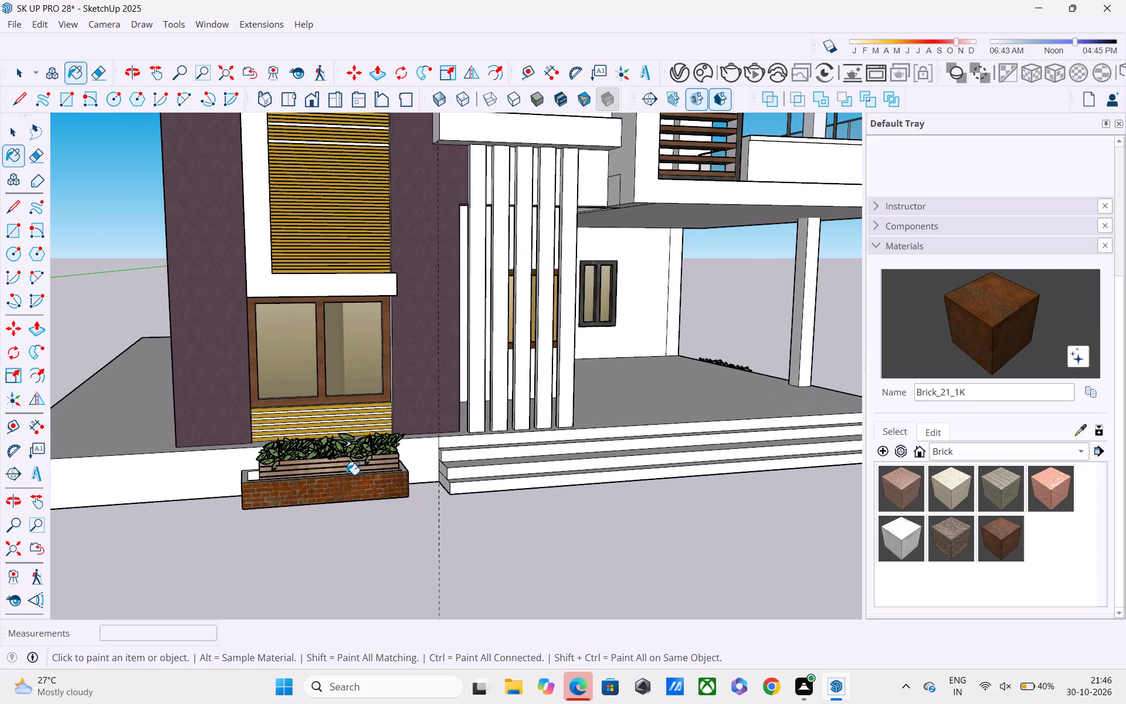
middle_click_drag(447, 471, 212, 438)
scroll(325, 438, "down", 3)
middle_click_drag(407, 452, 177, 456)
scroll(480, 432, "down", 1)
middle_click_drag(618, 463, 527, 449)
middle_click_drag(508, 447, 318, 430, "shift")
scroll(603, 474, "up", 3)
left_click(567, 451)
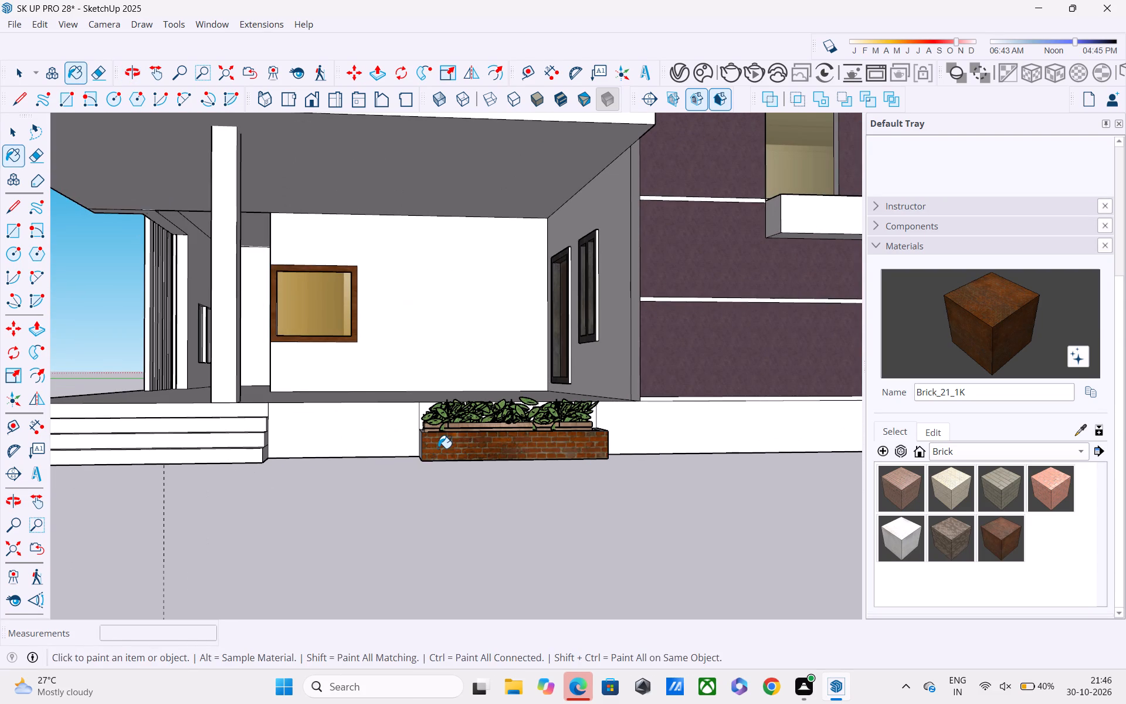
middle_click_drag(437, 448, 601, 464)
left_click(653, 456)
middle_click_drag(675, 461, 354, 493)
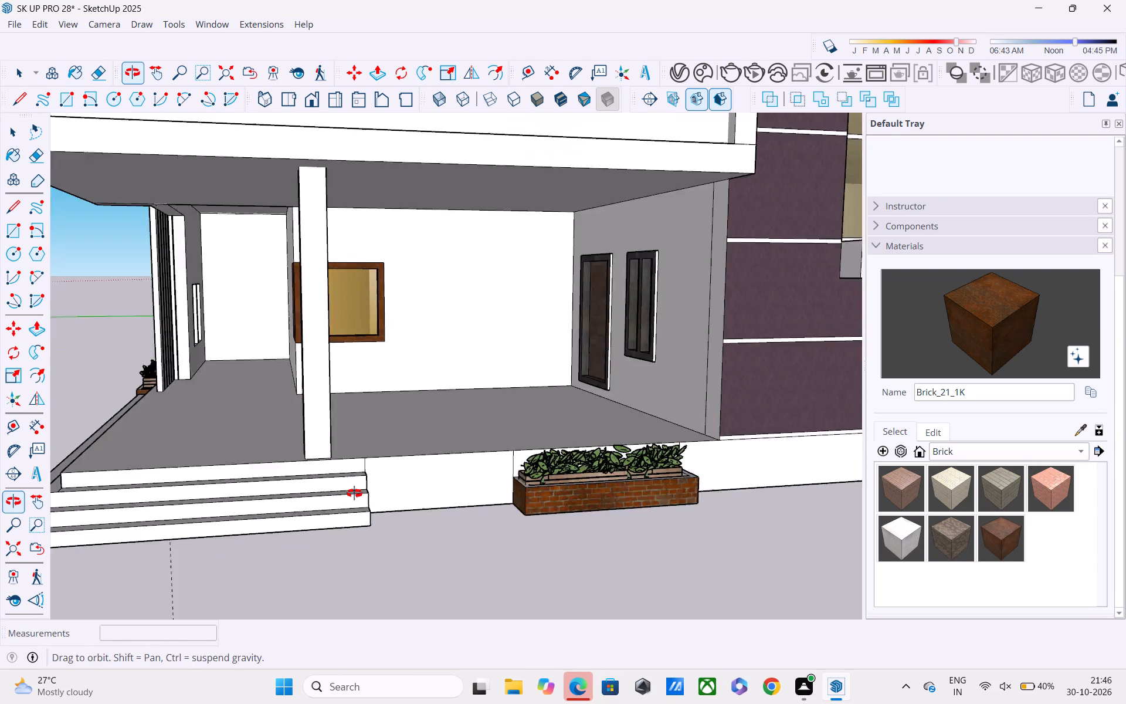
middle_click_drag(354, 493, 180, 449)
left_click(235, 447)
Paint the front and both end faces of the long trough below the wooden window with Brick_21_1K.
left_click(437, 506)
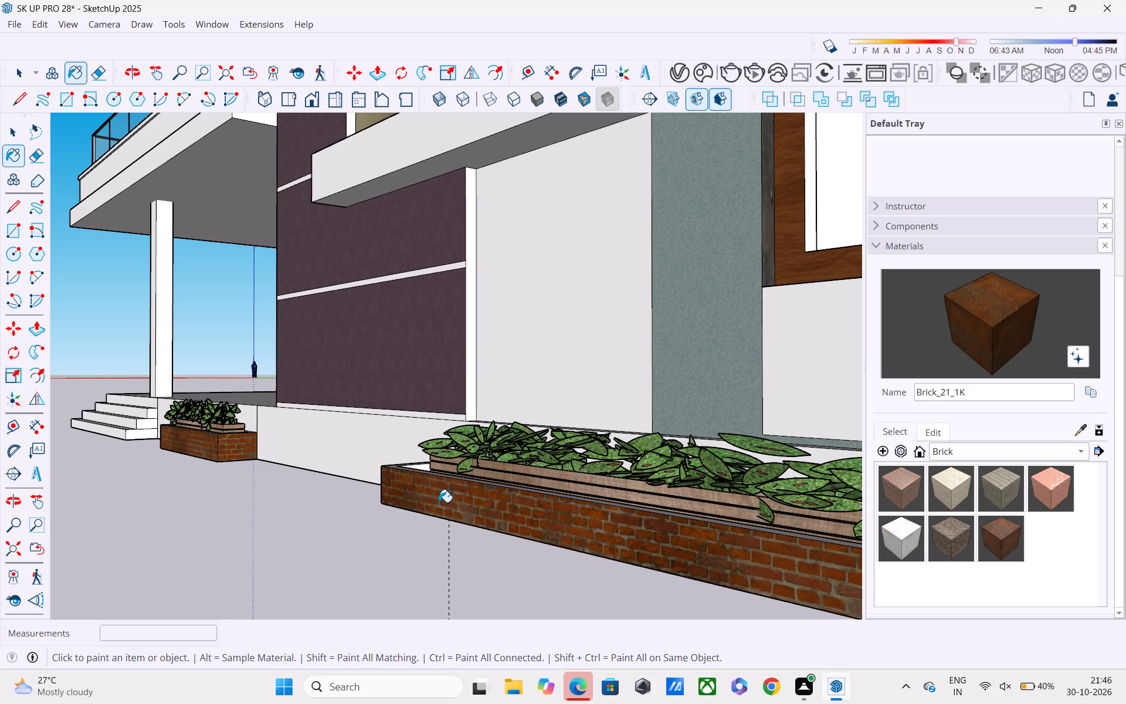
middle_click_drag(436, 497, 719, 529)
left_click(648, 483)
middle_click(671, 494)
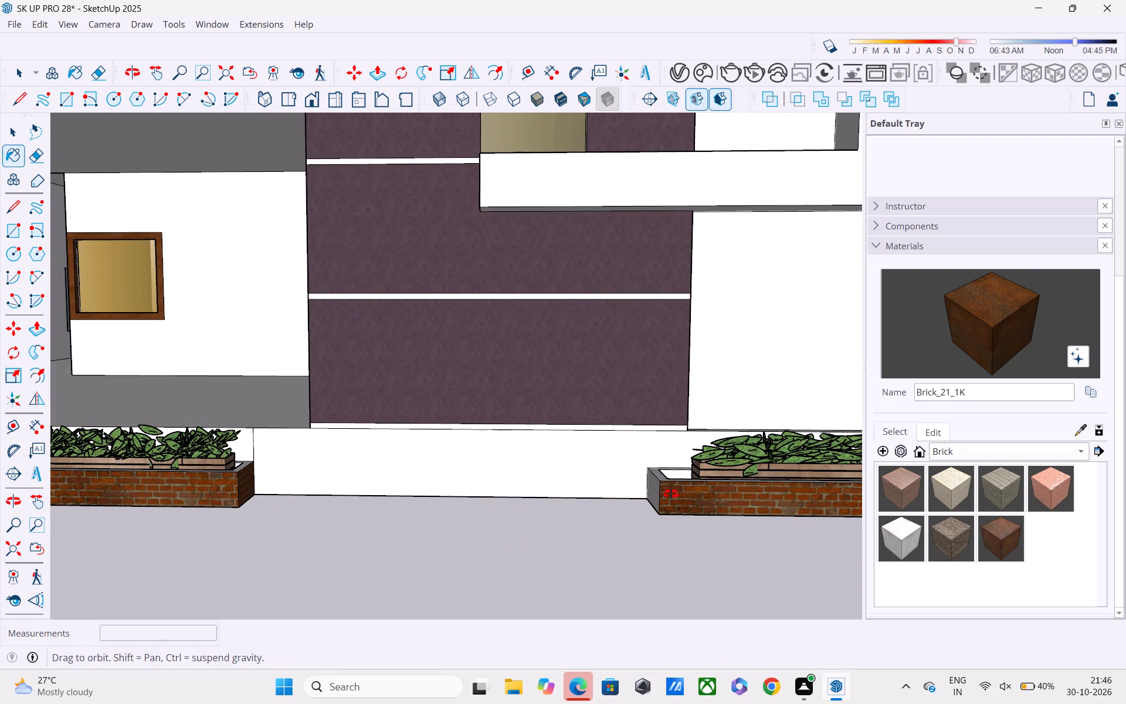
middle_click_drag(653, 488, 807, 505)
left_click(738, 471)
middle_click_drag(753, 473, 564, 479)
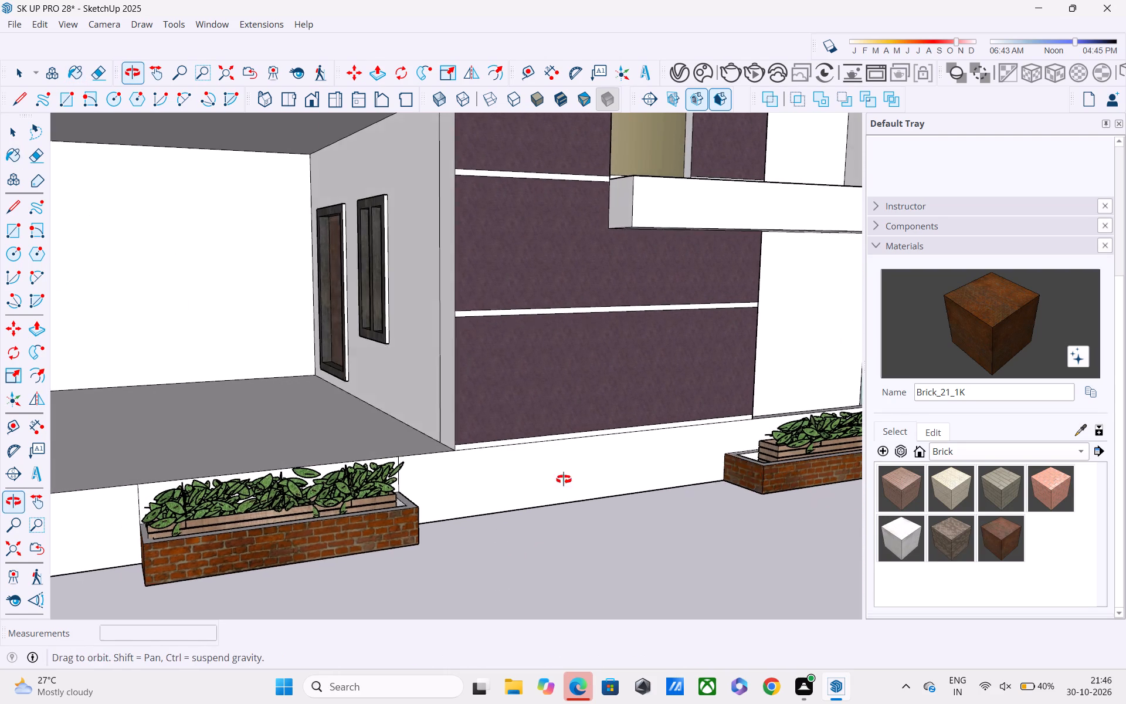
middle_click_drag(564, 479, 265, 454)
scroll(311, 475, "down", 3)
middle_click_drag(401, 521, 205, 344)
left_click(328, 399)
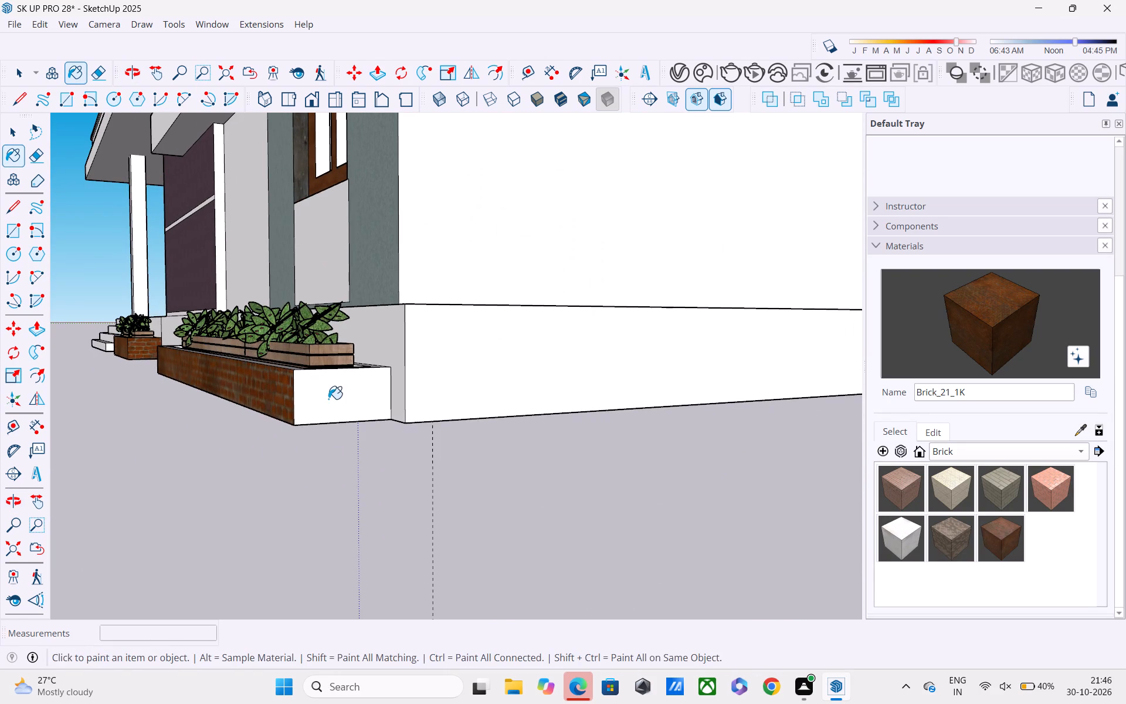
Paint the top rim and the inner faces nearest the side steps of the long trough below the wooden window with Brick_21_1K.
middle_click_drag(318, 390, 436, 523)
scroll(397, 486, "up", 3)
left_click(376, 465)
middle_click_drag(382, 472, 434, 494)
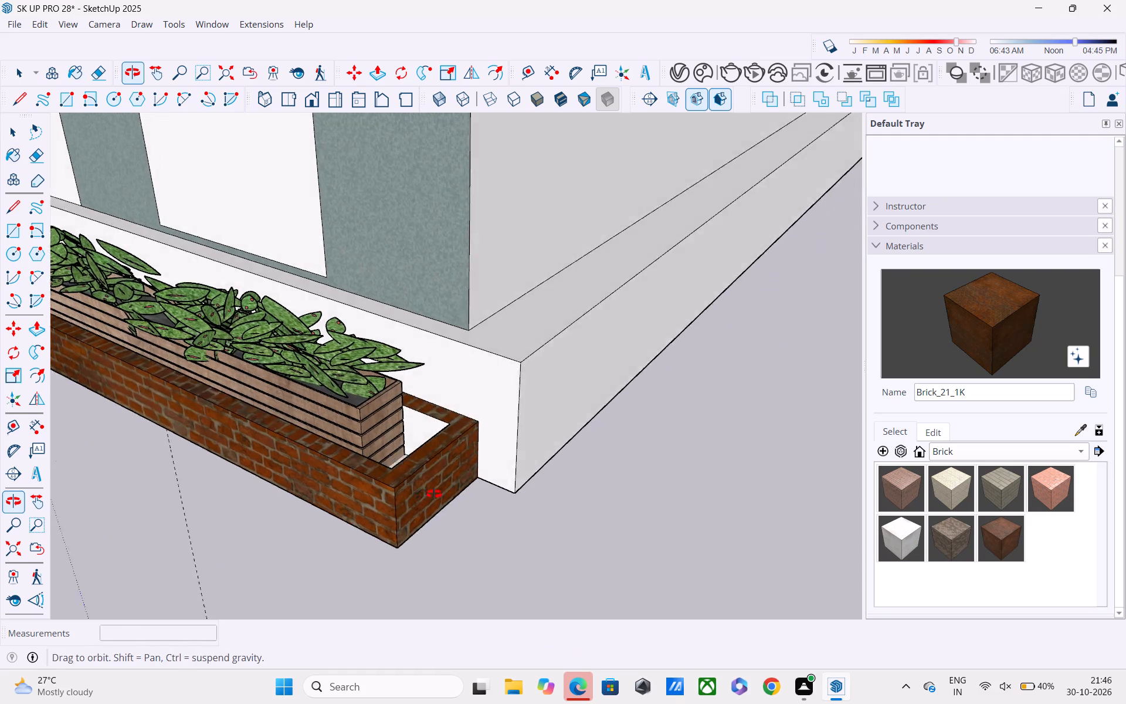
middle_click_drag(434, 494, 585, 476)
scroll(499, 444, "down", 4)
middle_click_drag(456, 443, 687, 439, "shift")
scroll(516, 435, "down", 4)
middle_click_drag(308, 466, 666, 483)
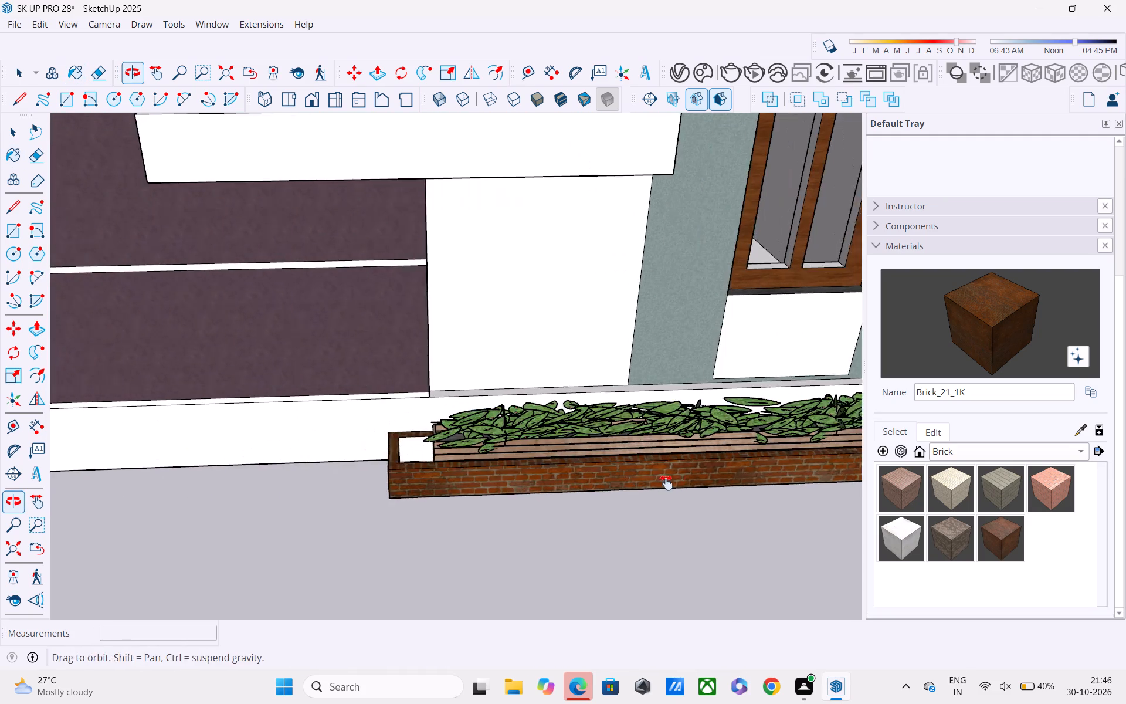
middle_click_drag(666, 483, 669, 482)
scroll(527, 471, "up", 3)
left_click(403, 437)
middle_click_drag(405, 439, 243, 463)
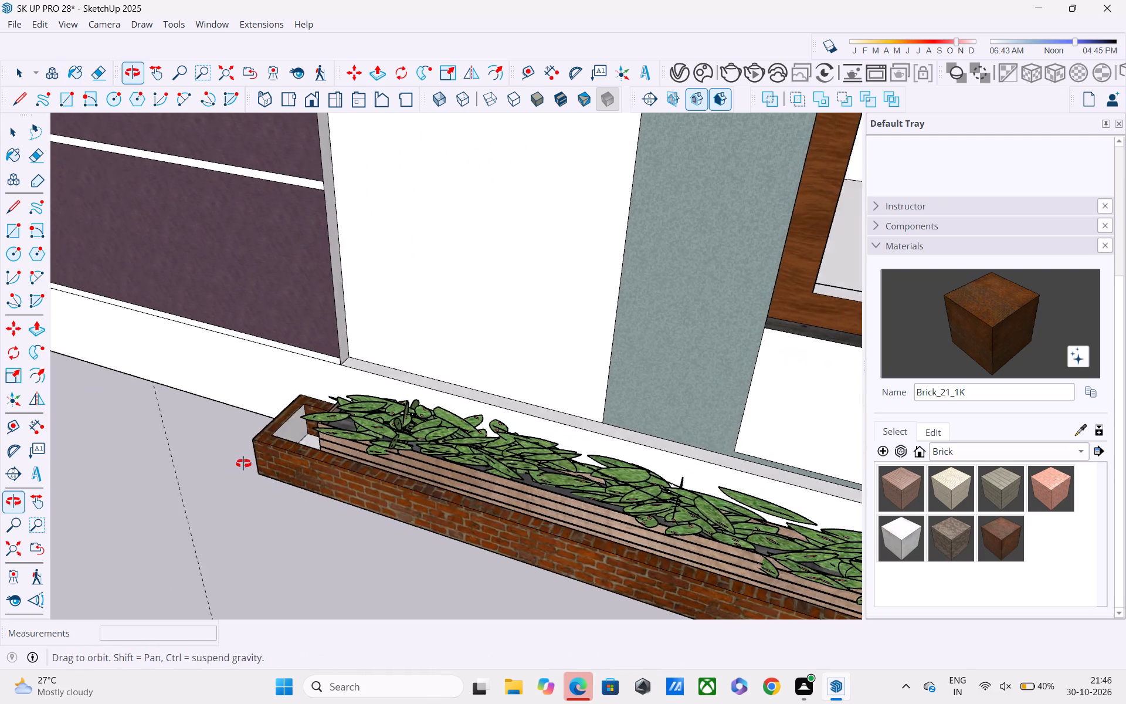
scroll(290, 425, "up", 1)
left_click(290, 425)
Paint the unpainted inner end face at the house-corner end of the long trough with Brick_21_1K.
middle_click_drag(302, 435, 93, 350)
scroll(243, 445, "down", 1)
middle_click_drag(251, 457, 199, 417)
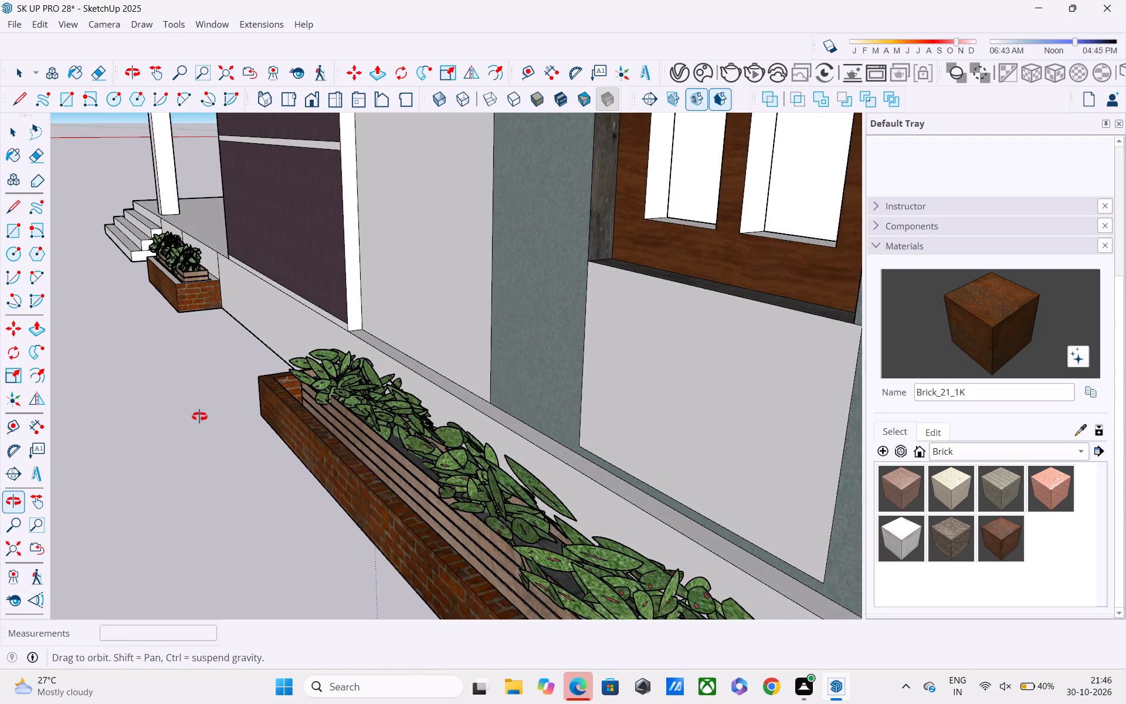
middle_click_drag(199, 417, 82, 329)
middle_click_drag(108, 354, 645, 489)
middle_click_drag(213, 448, 324, 481)
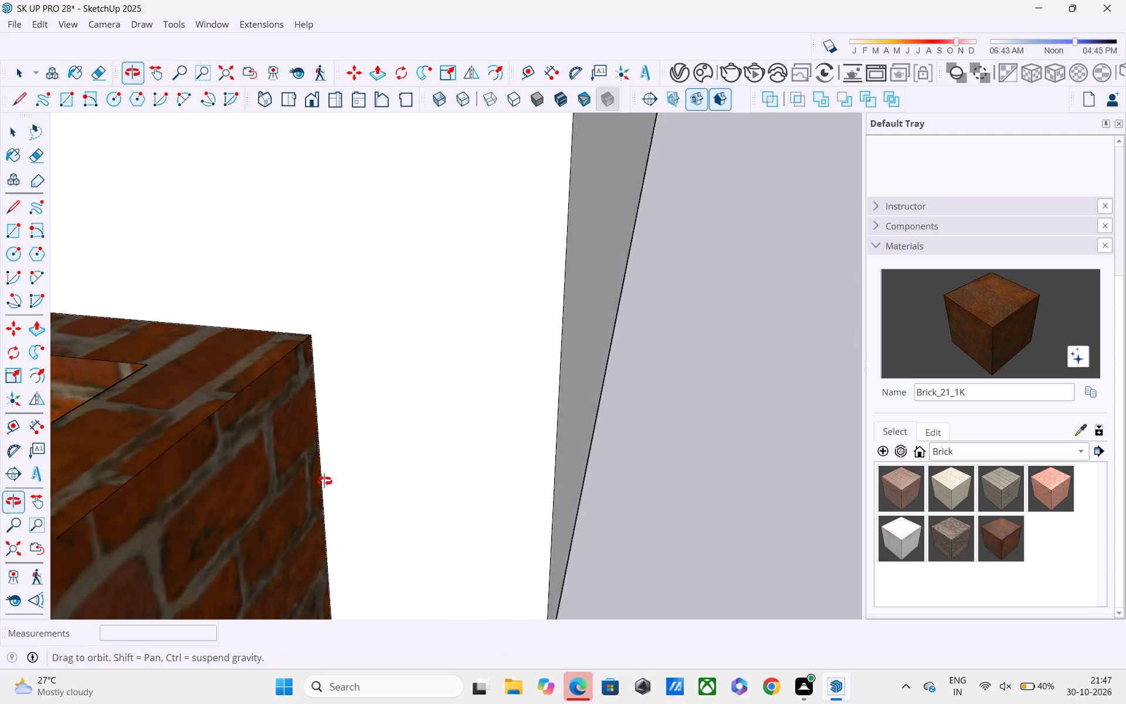
middle_click_drag(324, 481, 495, 419)
scroll(440, 412, "down", 5)
middle_click_drag(292, 492, 473, 359)
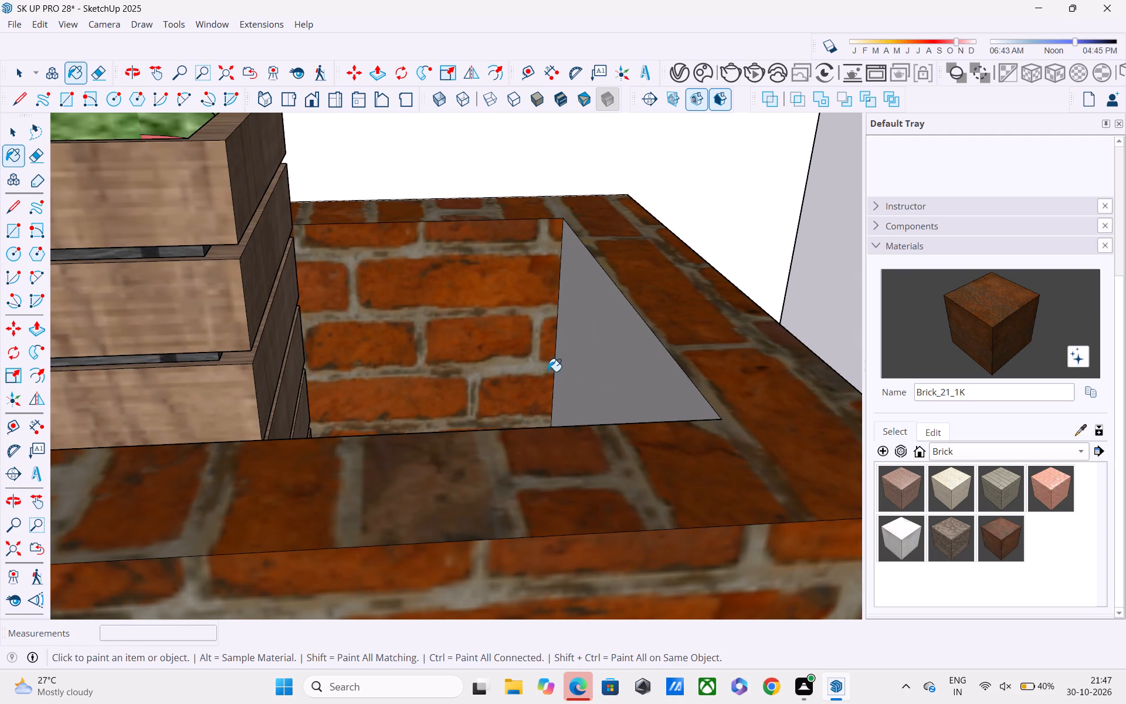
left_click(573, 375)
Paint the top rim of the trough beside the side steps with Brick_21_1K.
scroll(555, 387, "down", 6)
middle_click_drag(192, 435, 405, 371)
scroll(428, 354, "up", 1, "shift")
scroll(424, 348, "down", 7)
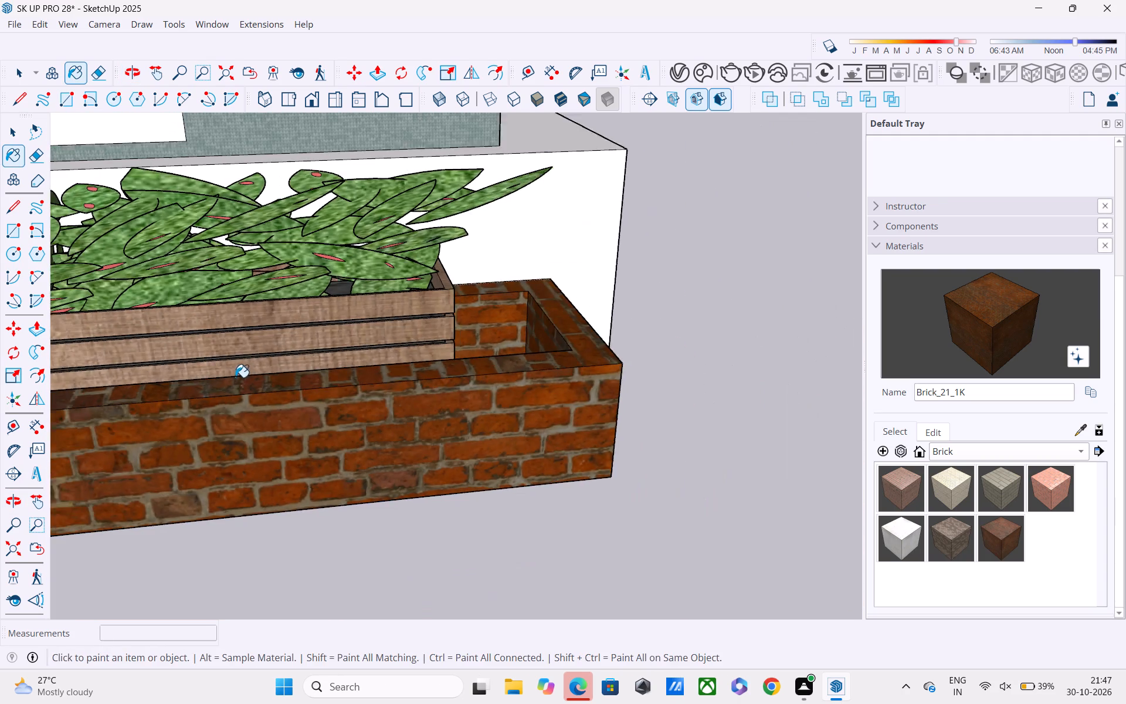
scroll(235, 377, "down", 2)
scroll(294, 378, "down", 6)
middle_click_drag(90, 510, 648, 414)
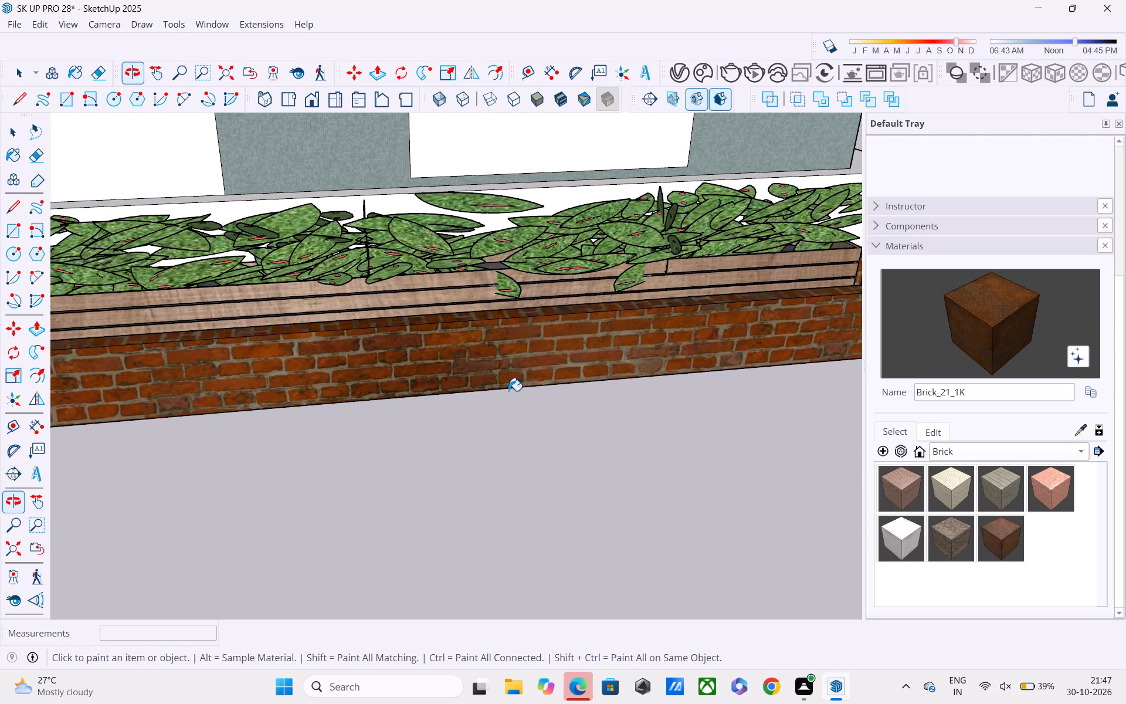
scroll(409, 384, "down", 8)
middle_click_drag(303, 402, 750, 333)
scroll(474, 332, "down", 4)
middle_click_drag(533, 343, 825, 331, "shift")
scroll(823, 331, "up", 1, "shift")
scroll(186, 403, "down", 1)
middle_click_drag(193, 402, 272, 419)
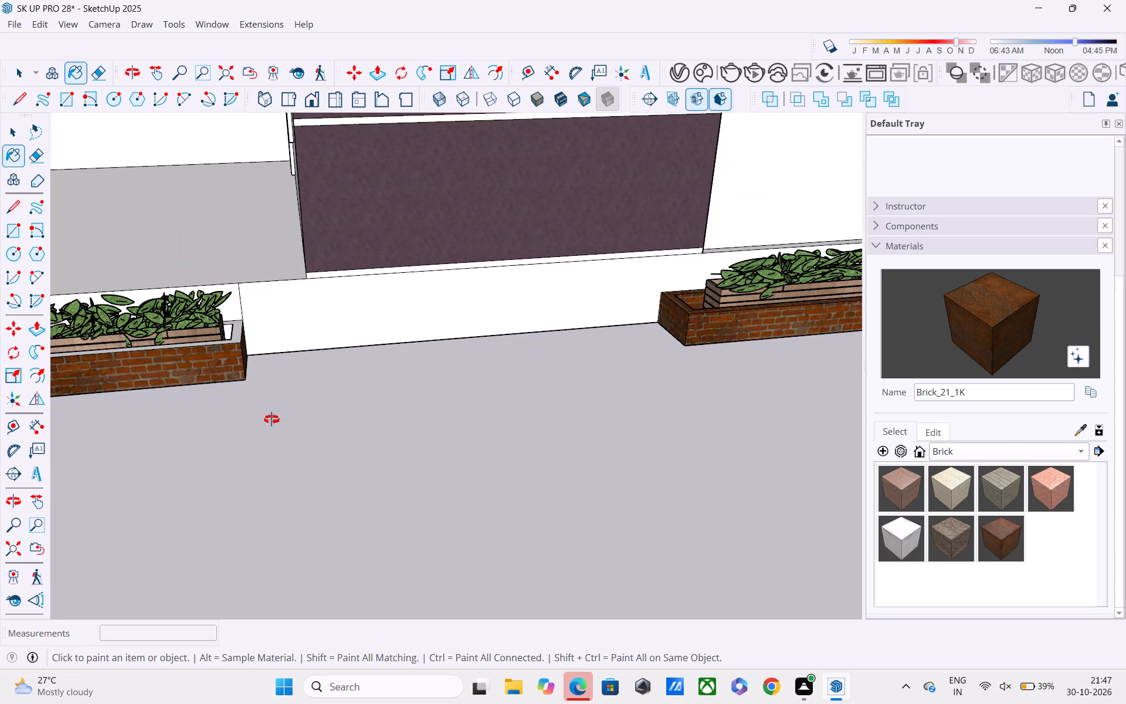
middle_click_drag(272, 419, 399, 419)
left_click(394, 390)
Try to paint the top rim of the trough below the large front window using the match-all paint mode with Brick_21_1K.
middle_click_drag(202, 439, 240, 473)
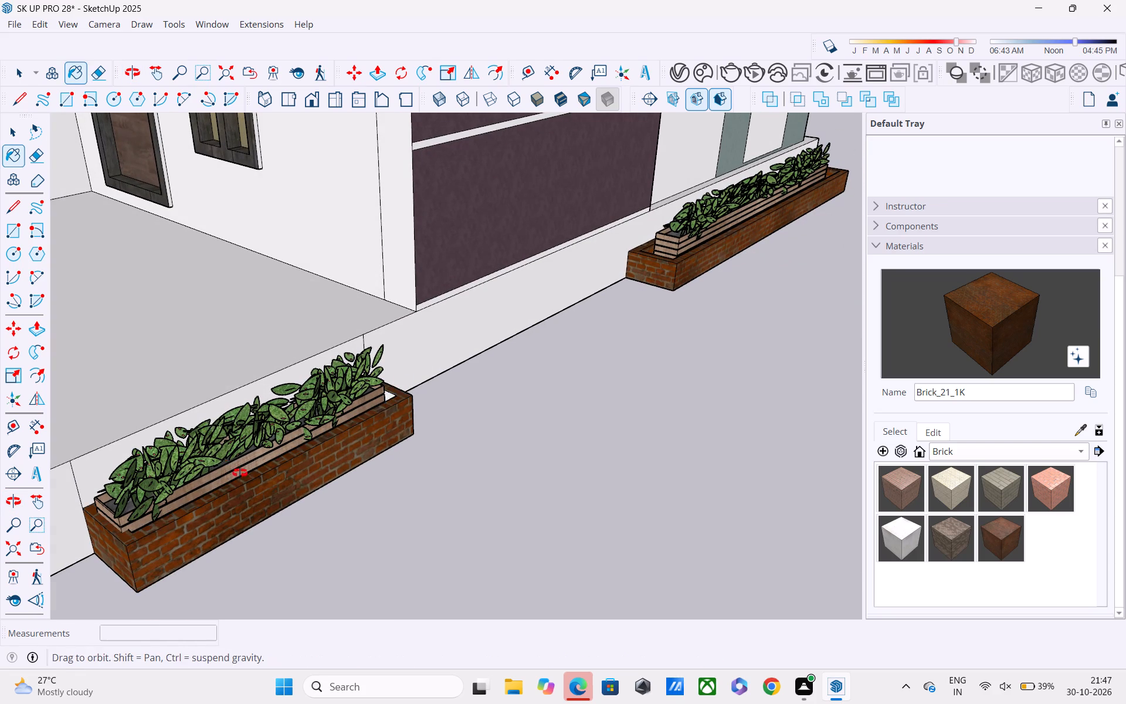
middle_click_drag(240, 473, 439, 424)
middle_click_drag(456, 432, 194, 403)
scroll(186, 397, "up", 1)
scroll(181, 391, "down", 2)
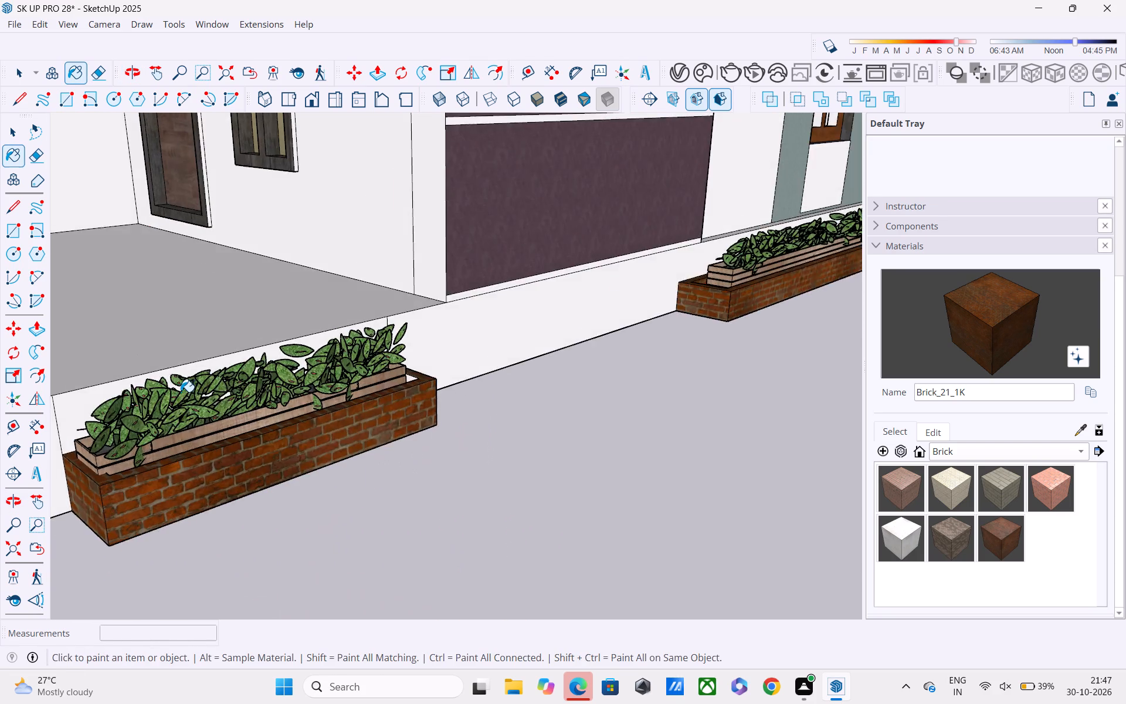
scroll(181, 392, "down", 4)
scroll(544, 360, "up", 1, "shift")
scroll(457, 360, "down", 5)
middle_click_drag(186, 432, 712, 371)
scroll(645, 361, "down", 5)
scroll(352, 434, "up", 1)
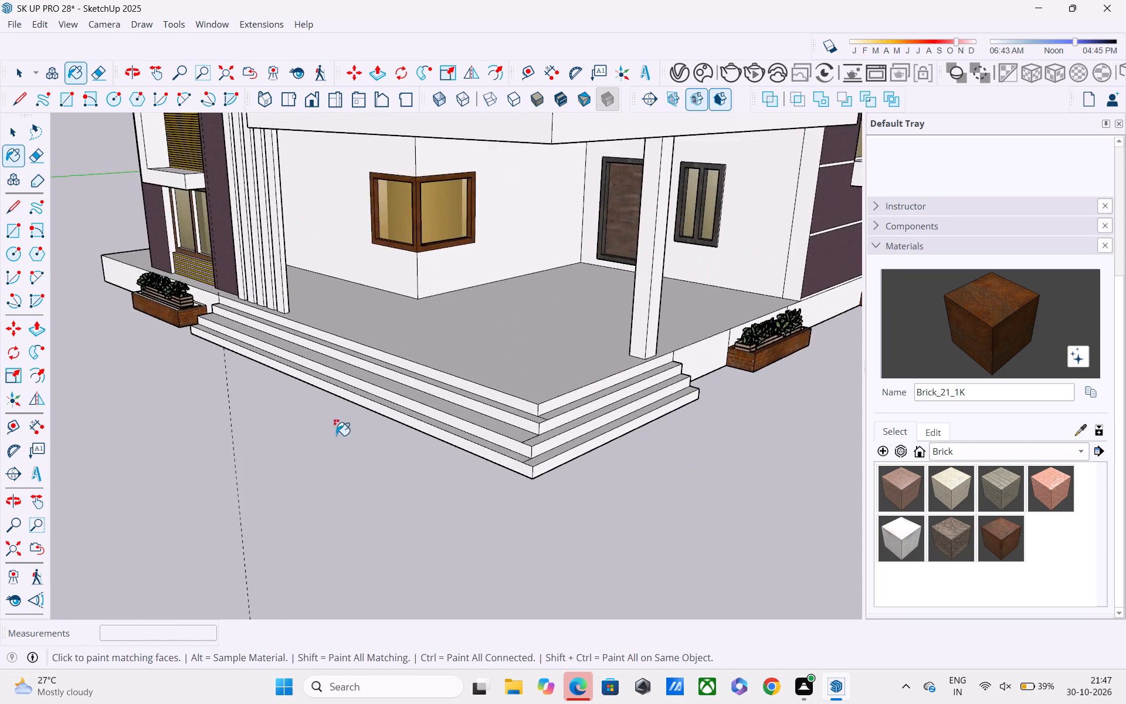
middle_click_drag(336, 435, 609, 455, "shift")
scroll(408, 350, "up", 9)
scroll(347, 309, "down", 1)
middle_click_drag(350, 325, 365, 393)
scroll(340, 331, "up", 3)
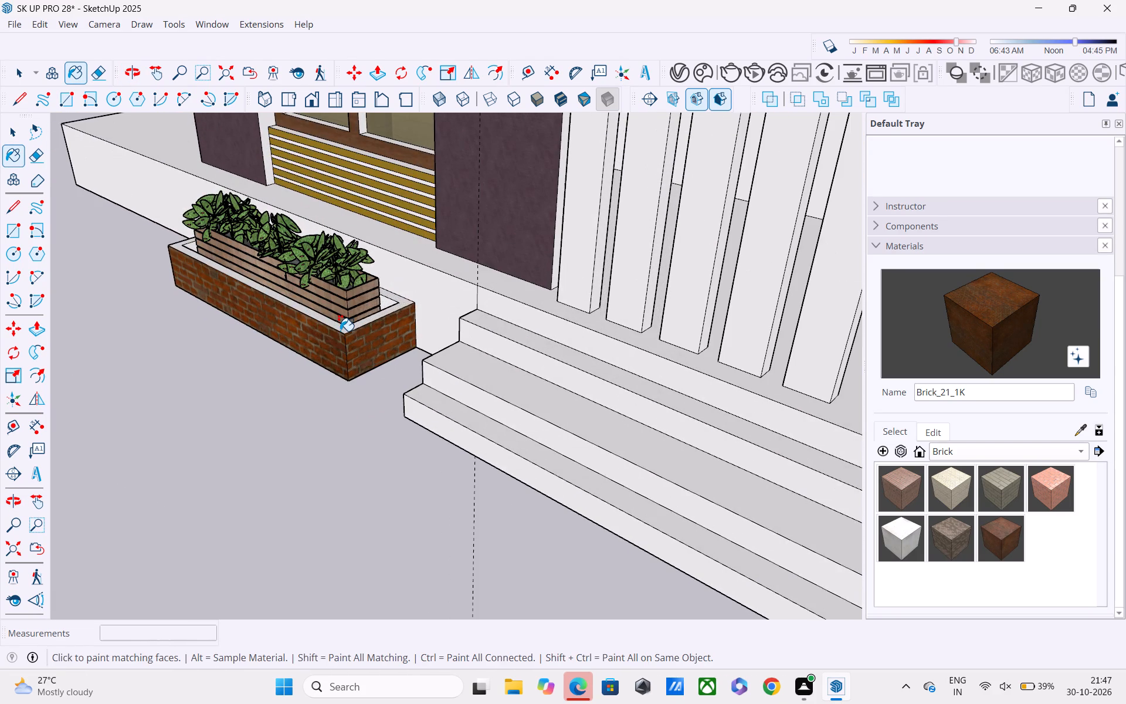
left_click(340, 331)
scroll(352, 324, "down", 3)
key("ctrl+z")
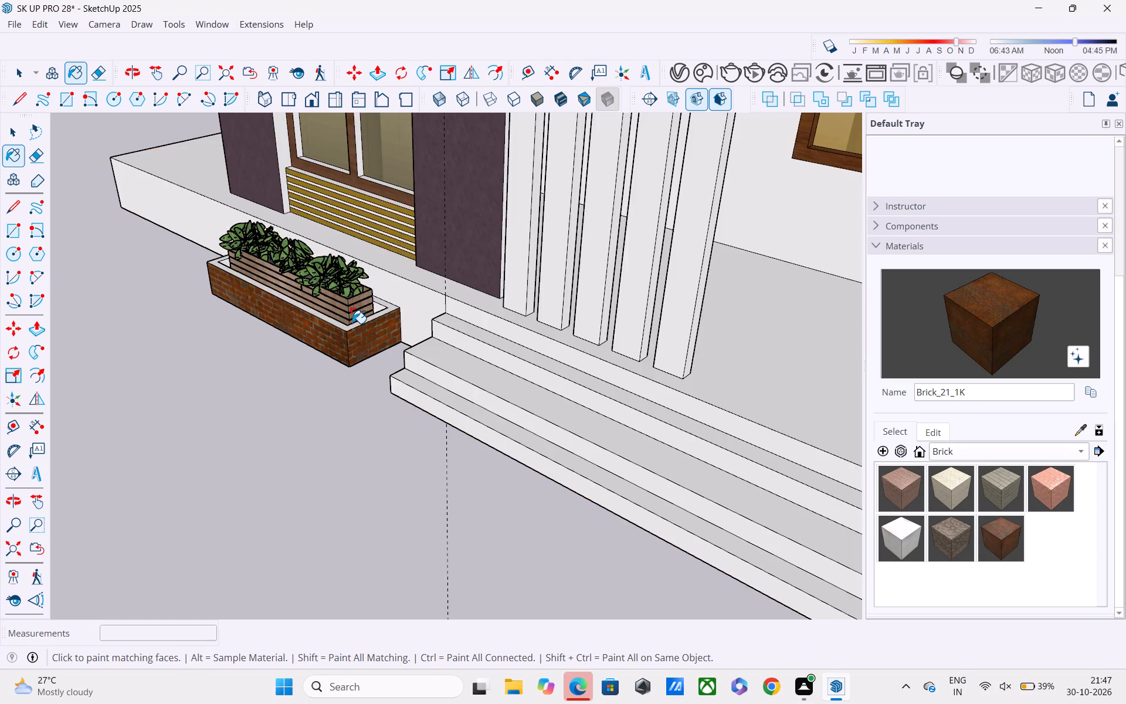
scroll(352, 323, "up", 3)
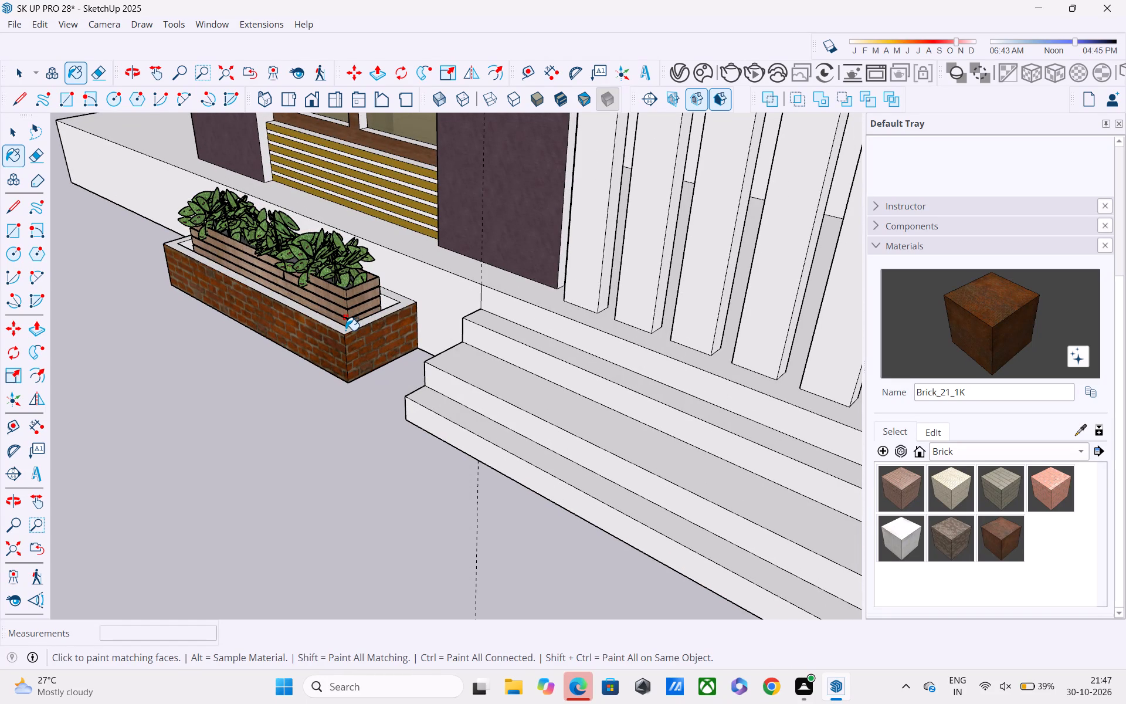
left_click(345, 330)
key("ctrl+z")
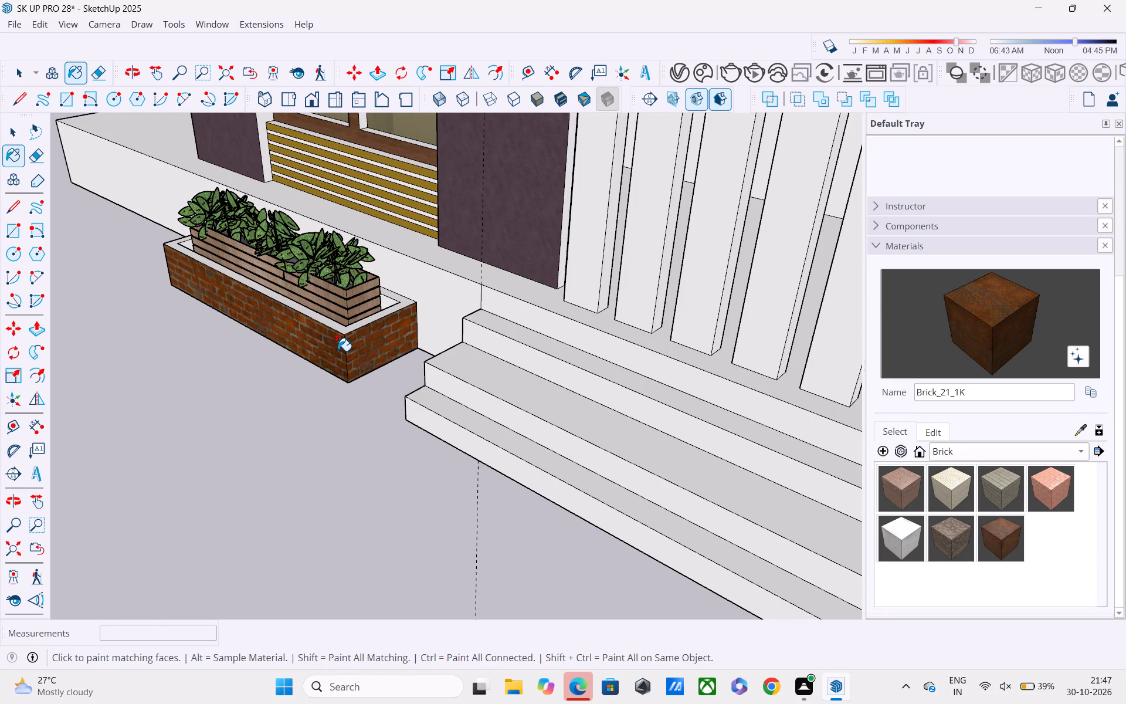
Select only the top rim face of the trough below the large front window and paint it with Brick_21_1K.
key("space")
scroll(338, 346, "up", 3)
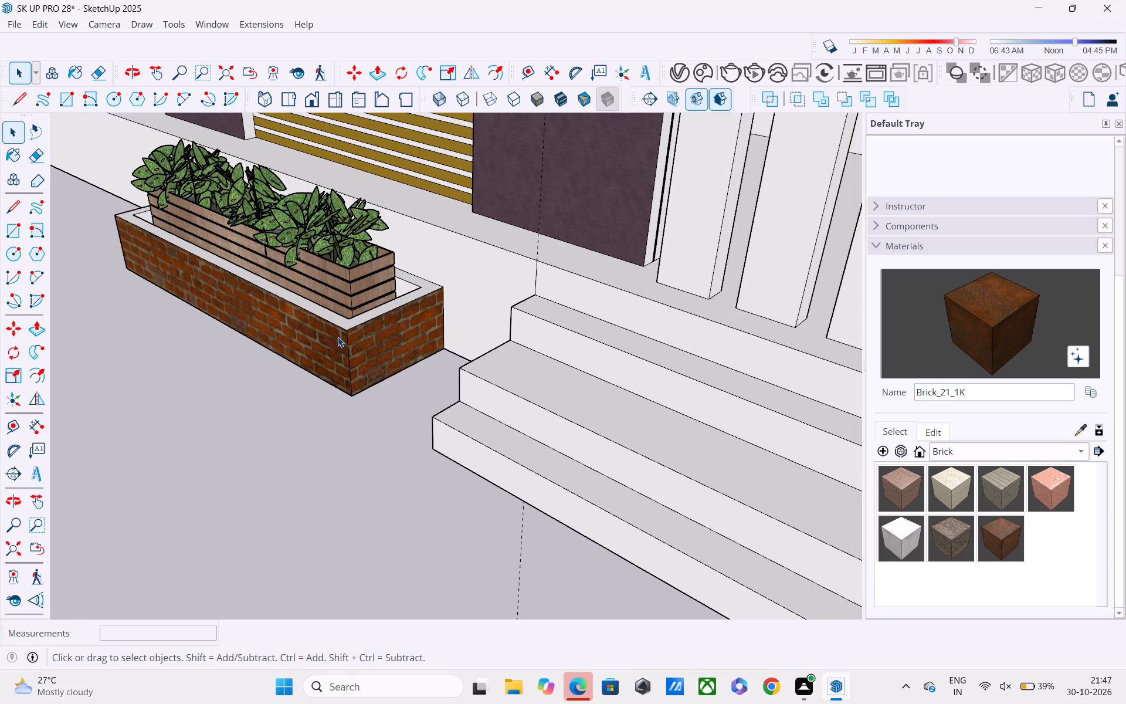
left_click(340, 326)
left_click(344, 321)
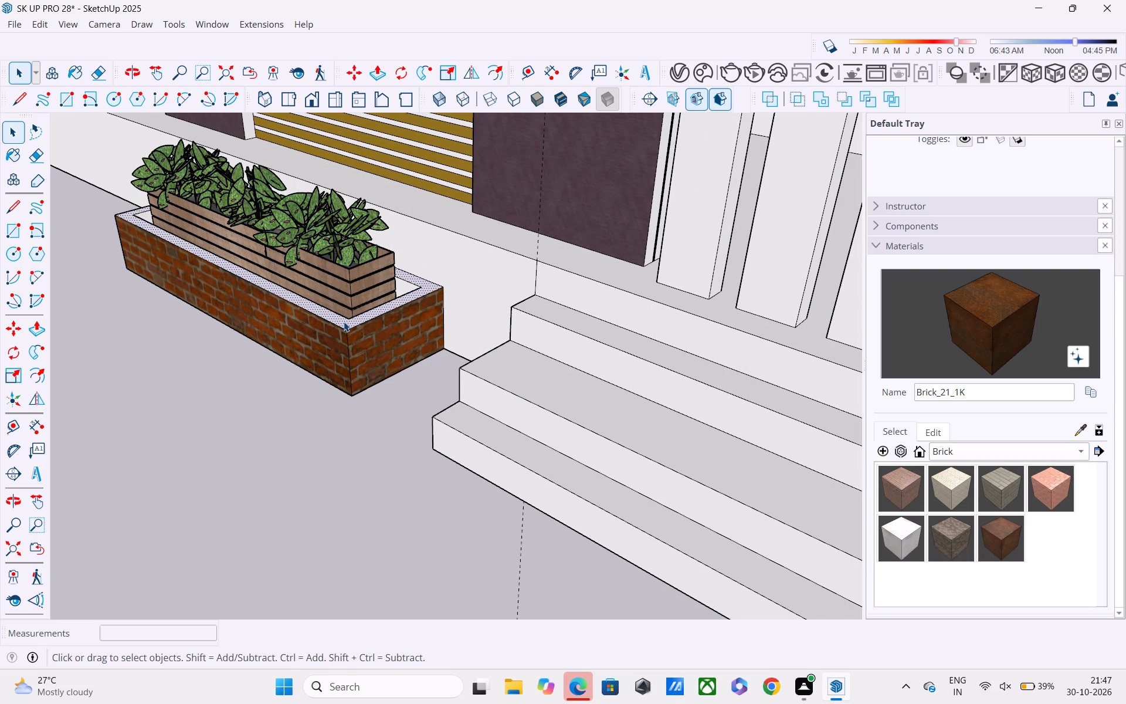
left_click(995, 524)
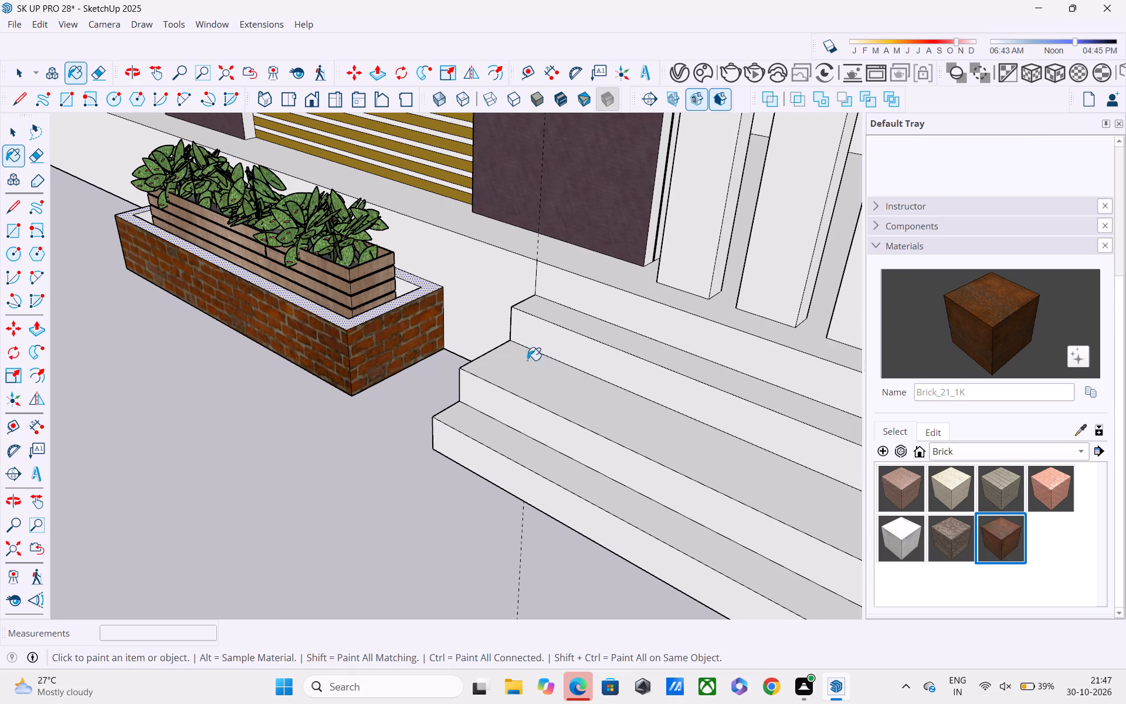
left_click(372, 312)
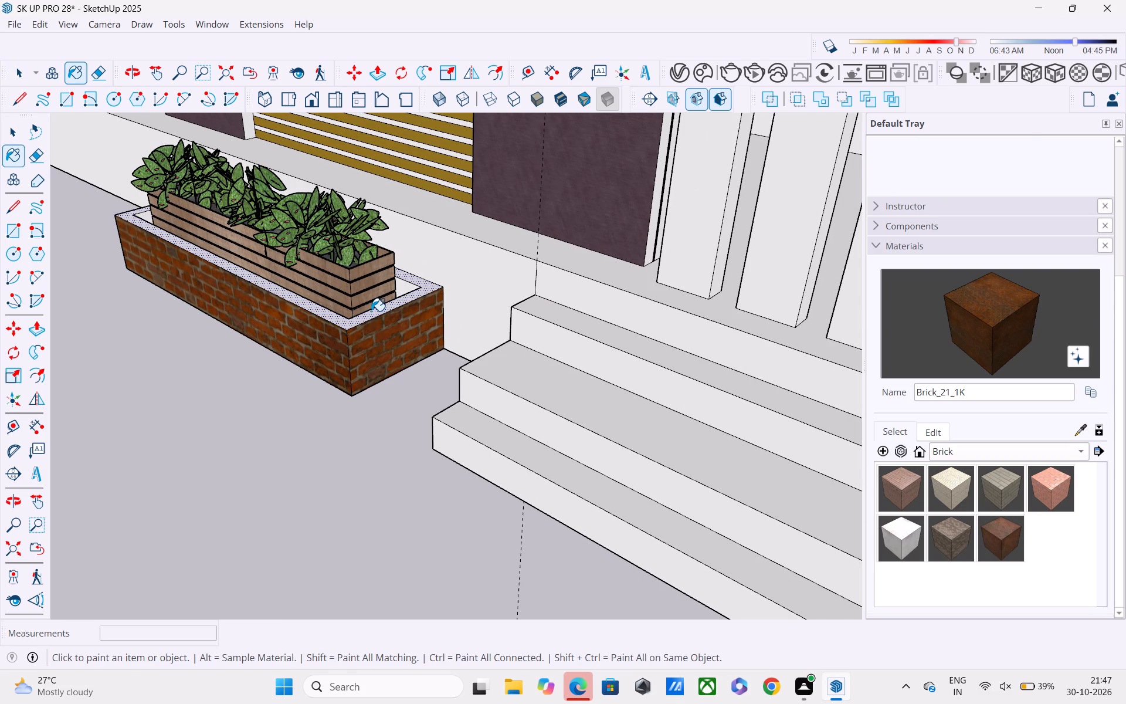
left_click(351, 319)
left_click(346, 325)
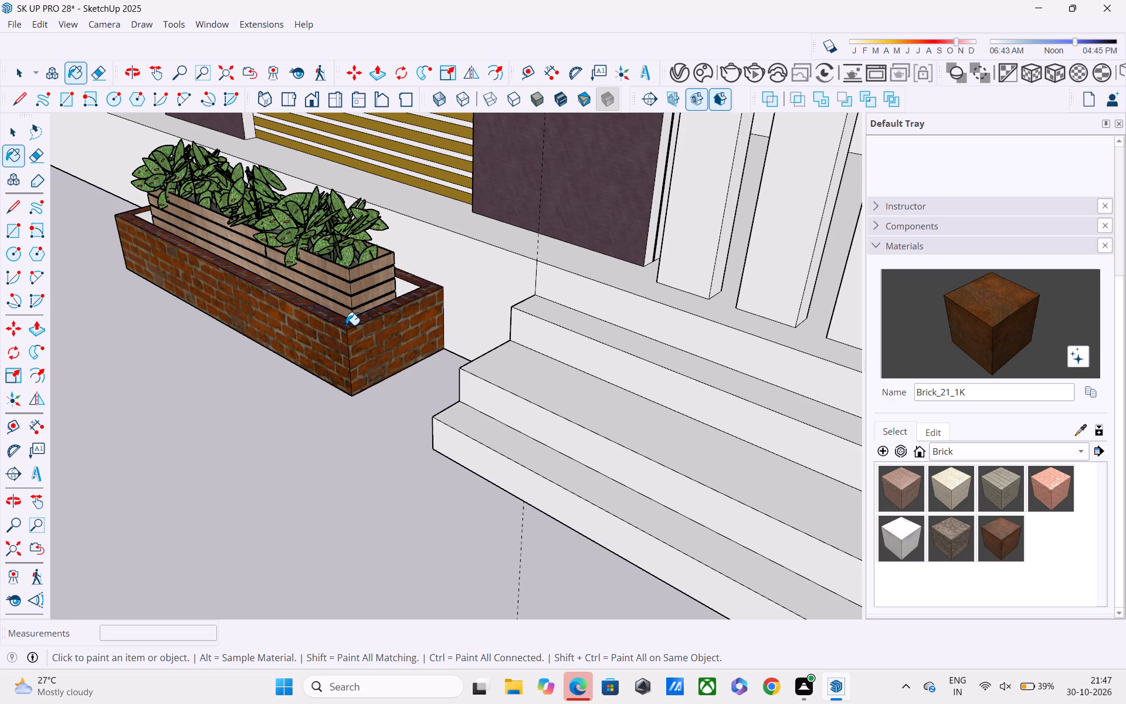
scroll(344, 338, "down", 4)
key("space")
left_click(351, 432)
Delete the vertical dashed guide line beside the front steps and planter.
scroll(350, 434, "down", 2)
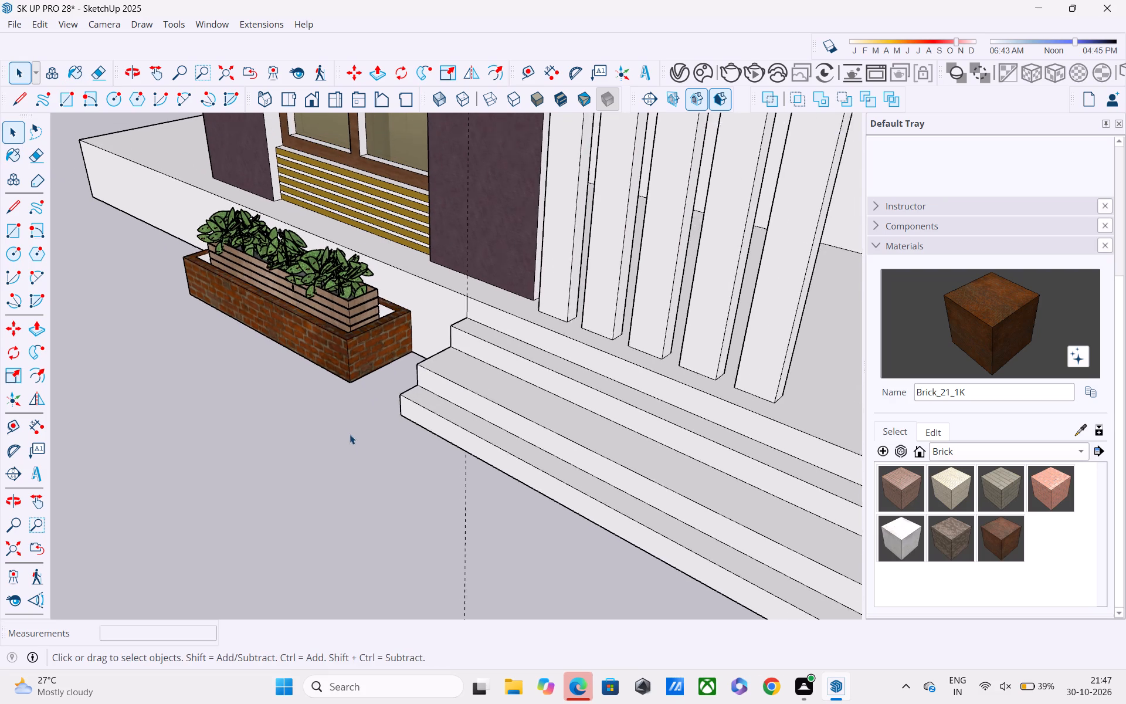
scroll(350, 434, "down", 3)
middle_click_drag(350, 439, 257, 455)
scroll(253, 448, "up", 1)
scroll(253, 445, "down", 4)
middle_click_drag(261, 455, 284, 374)
scroll(287, 367, "down", 4)
middle_click_drag(394, 499, 392, 397)
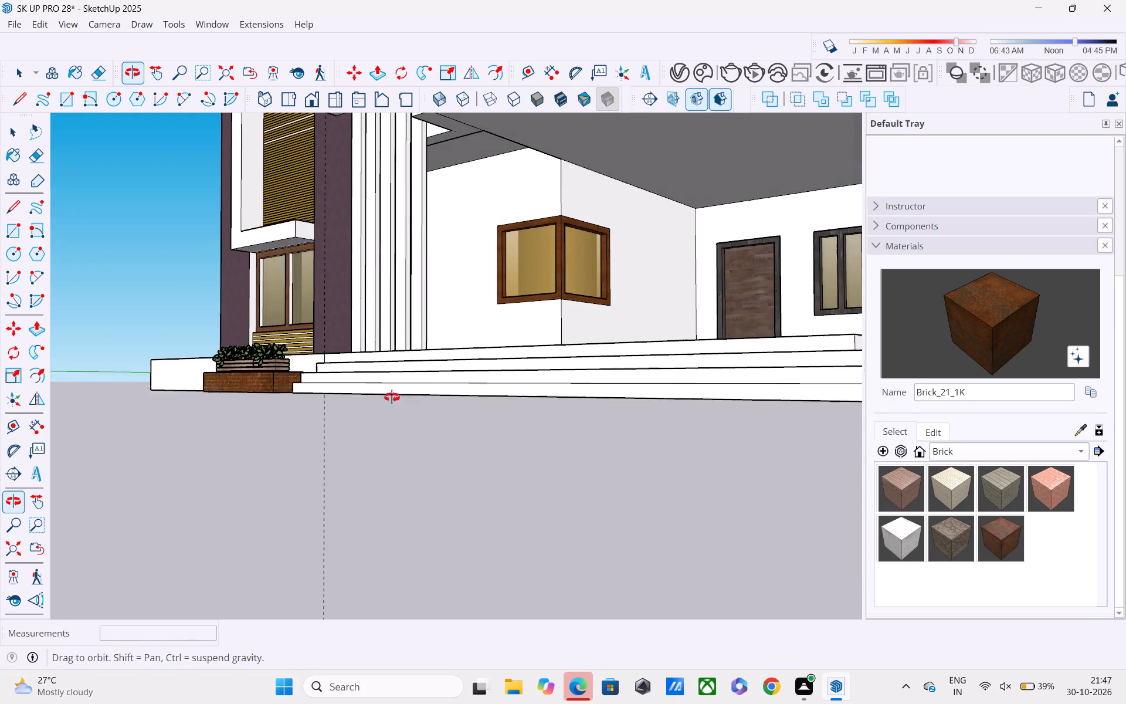
middle_click_drag(392, 397, 392, 397)
left_click_drag(377, 465, 287, 524, "shift")
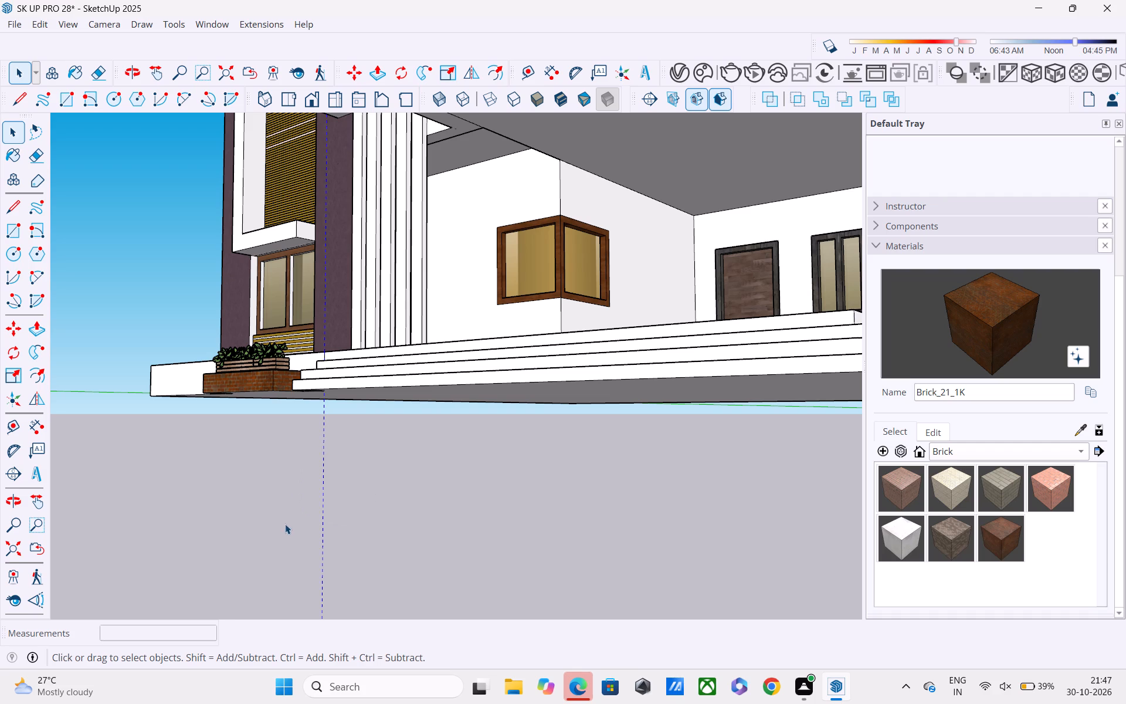
key("Delete")
Draw a rectangle about 5' 10" by 4' 11" on the blank white wall panel below the upper wood-slat cladding.
scroll(291, 494, "down", 6)
middle_click_drag(409, 615, 480, 661)
middle_click_drag(443, 573, 498, 629)
scroll(487, 554, "up", 2)
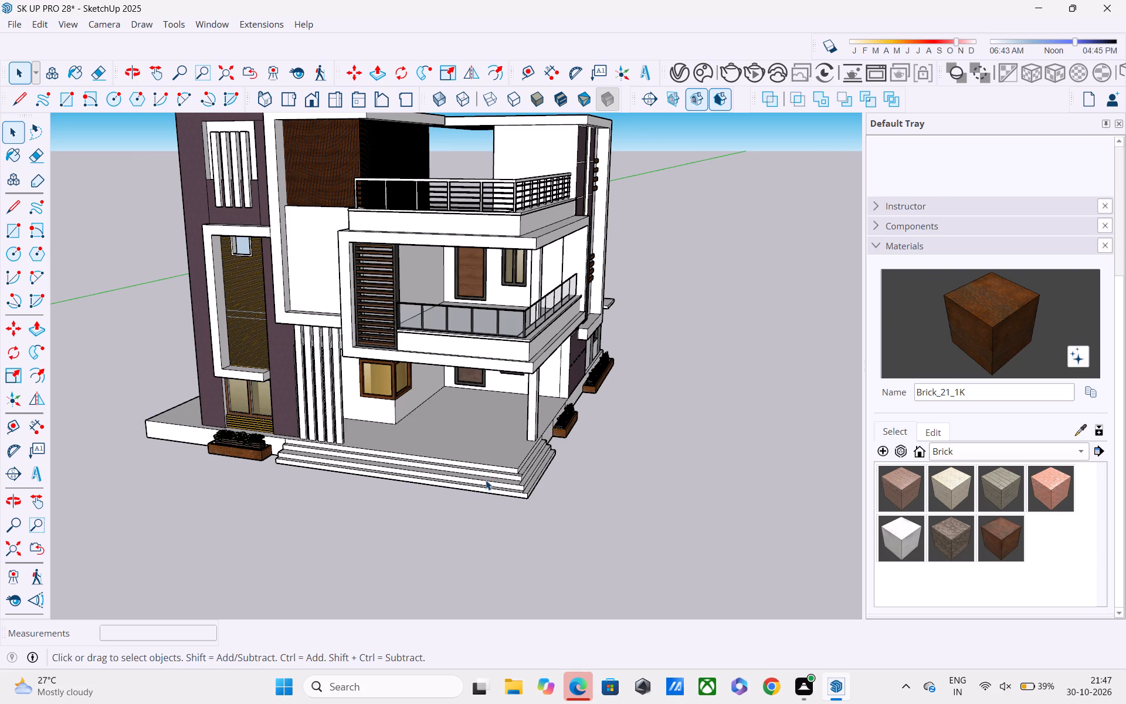
middle_click_drag(486, 479, 538, 572, "shift")
scroll(402, 417, "up", 1)
middle_click_drag(403, 417, 493, 469)
scroll(463, 385, "up", 3)
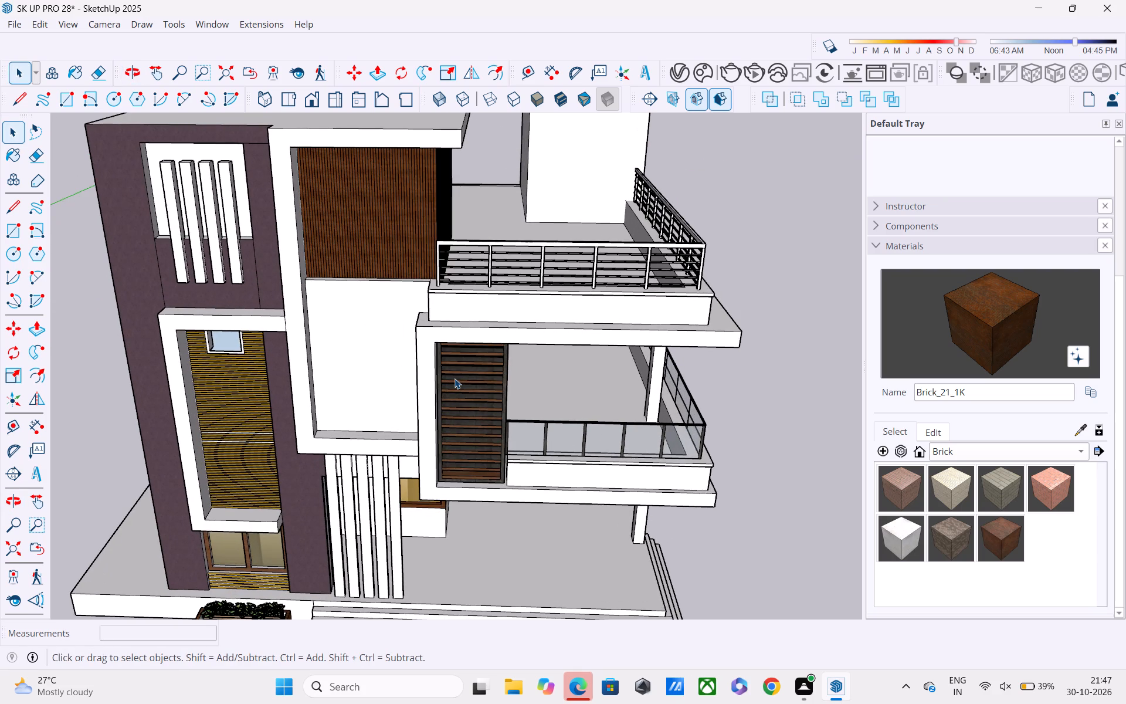
key("r")
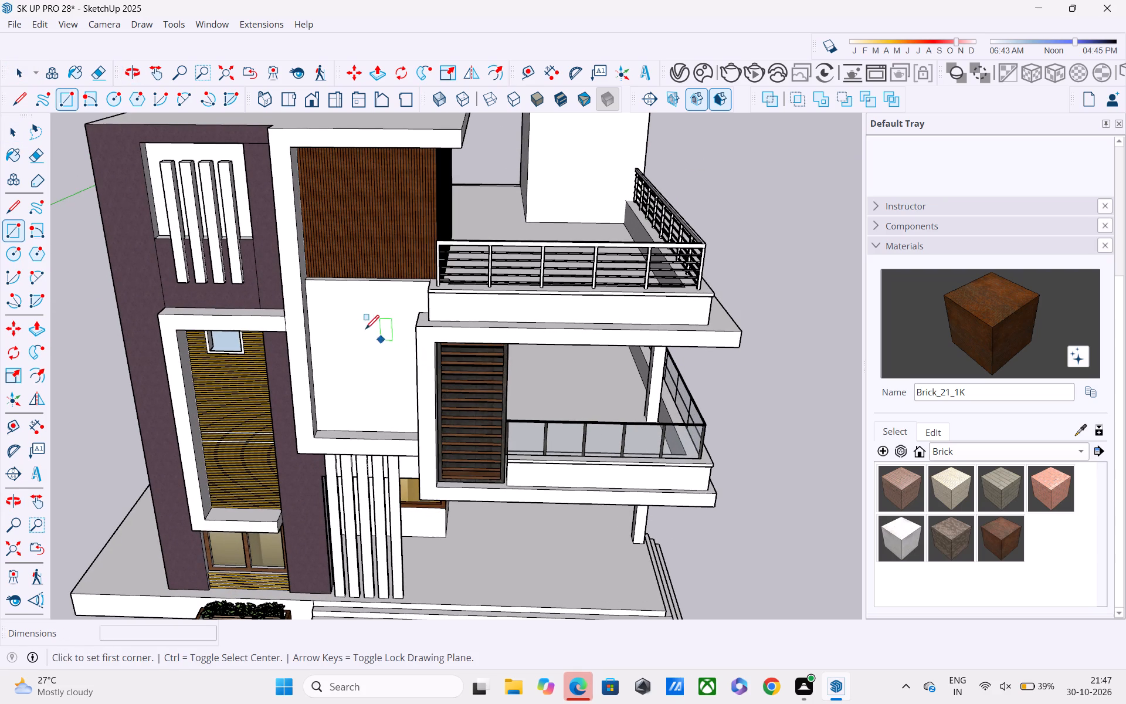
left_click(336, 321)
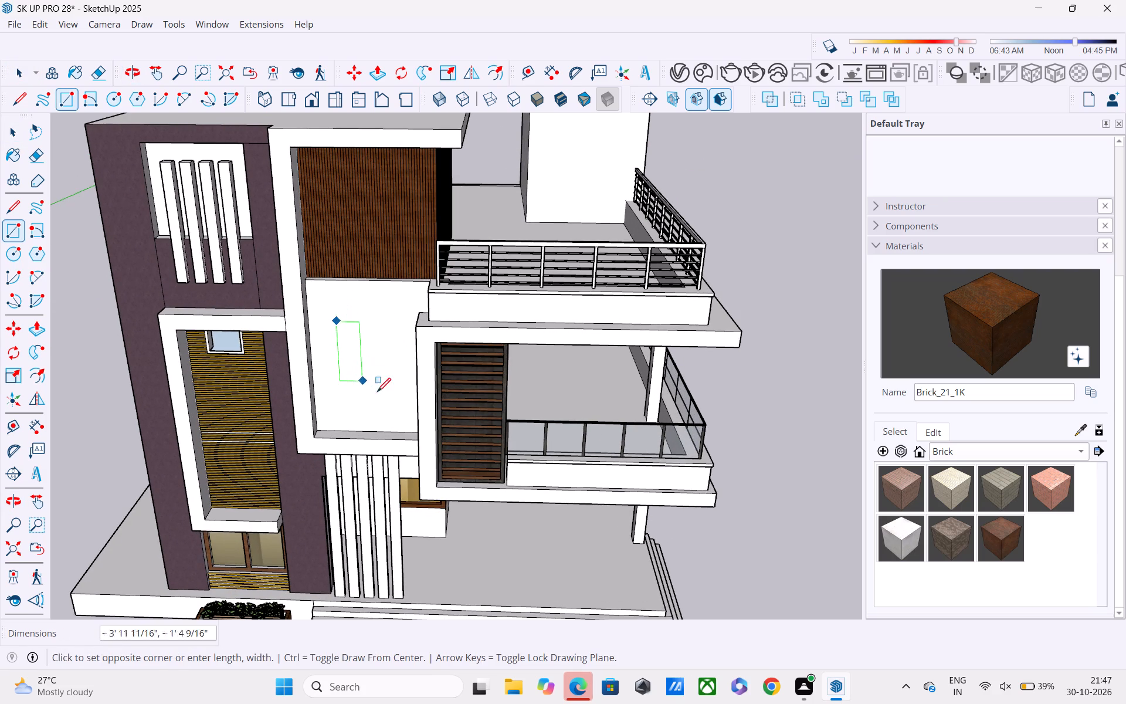
scroll(397, 399, "up", 2)
middle_click_drag(399, 398, 410, 378)
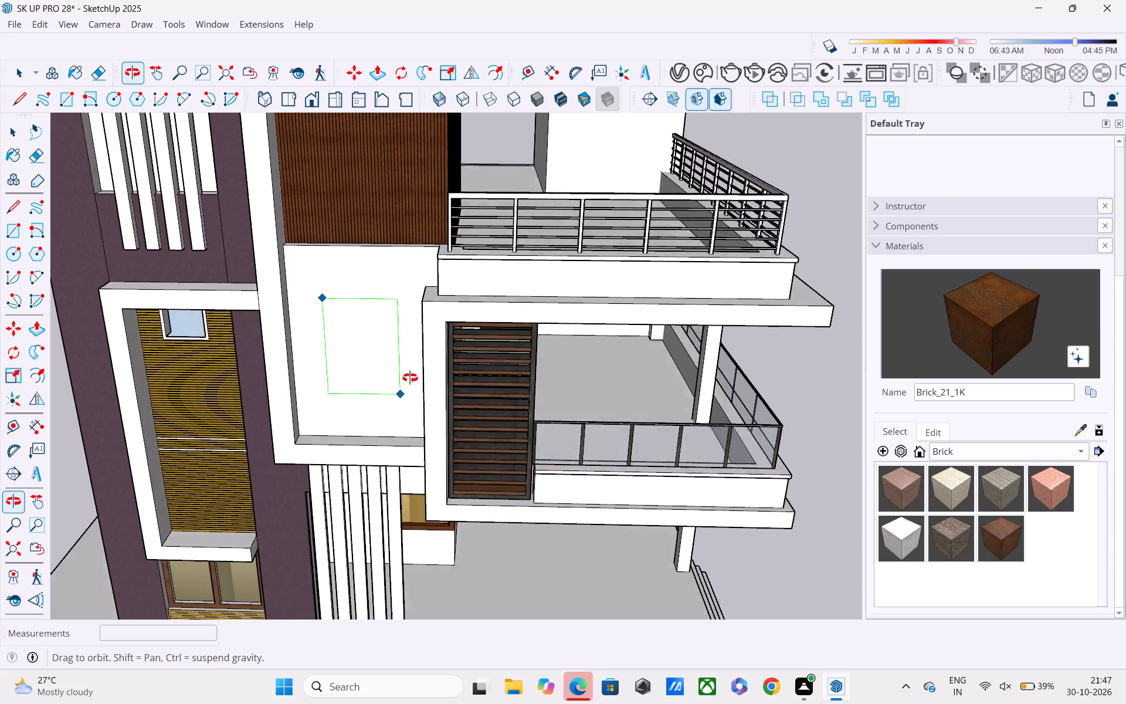
middle_click_drag(410, 378, 436, 323)
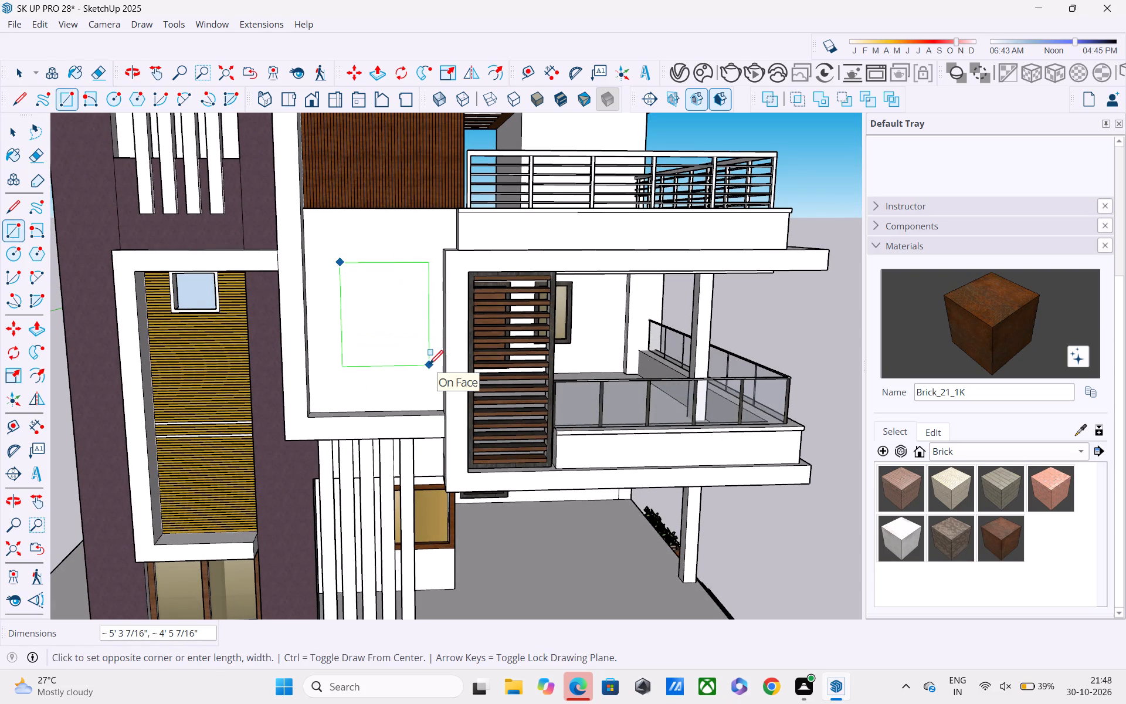
key("Escape")
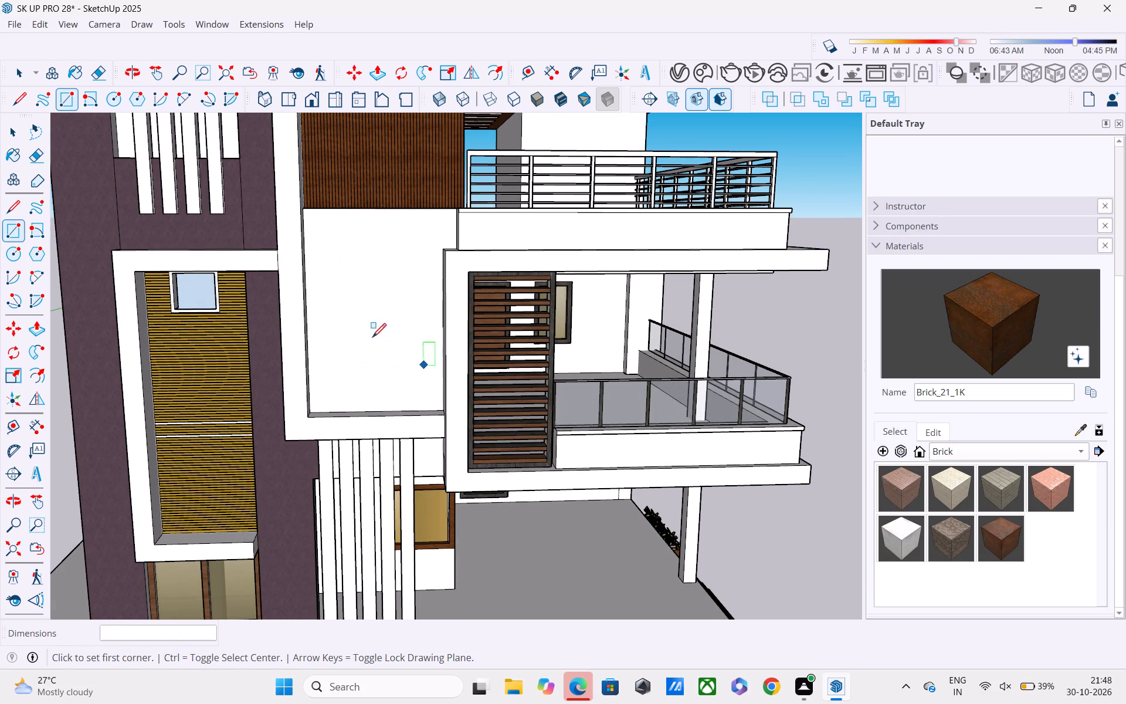
left_click(327, 265)
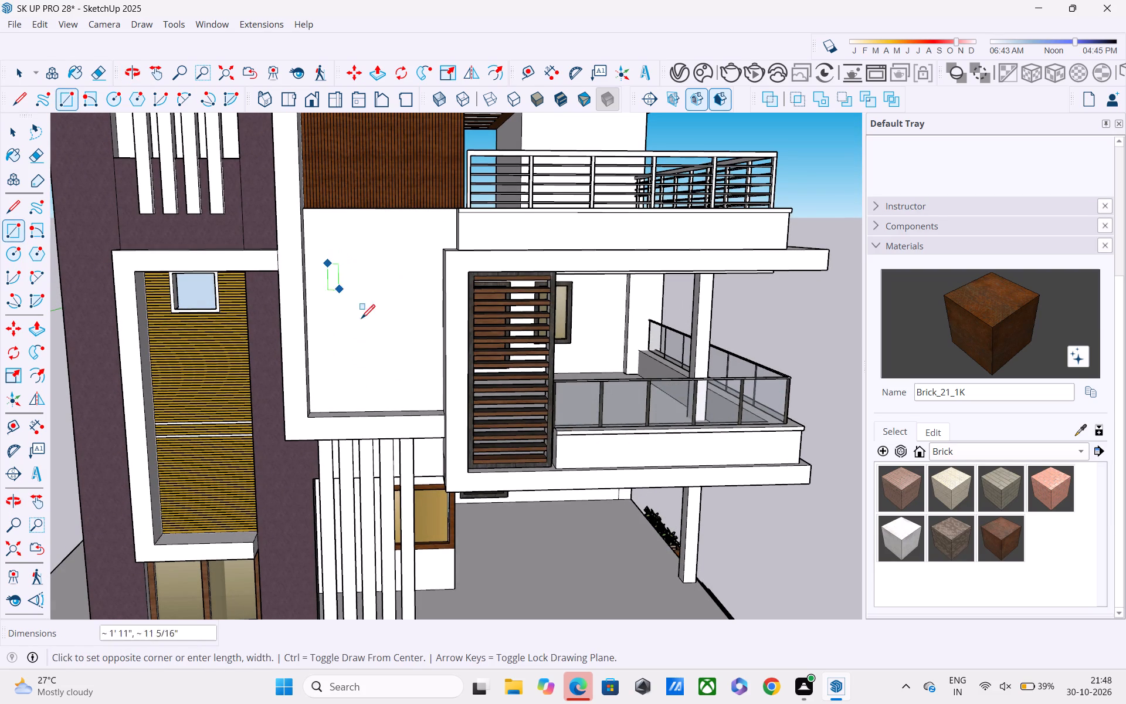
left_click(426, 378)
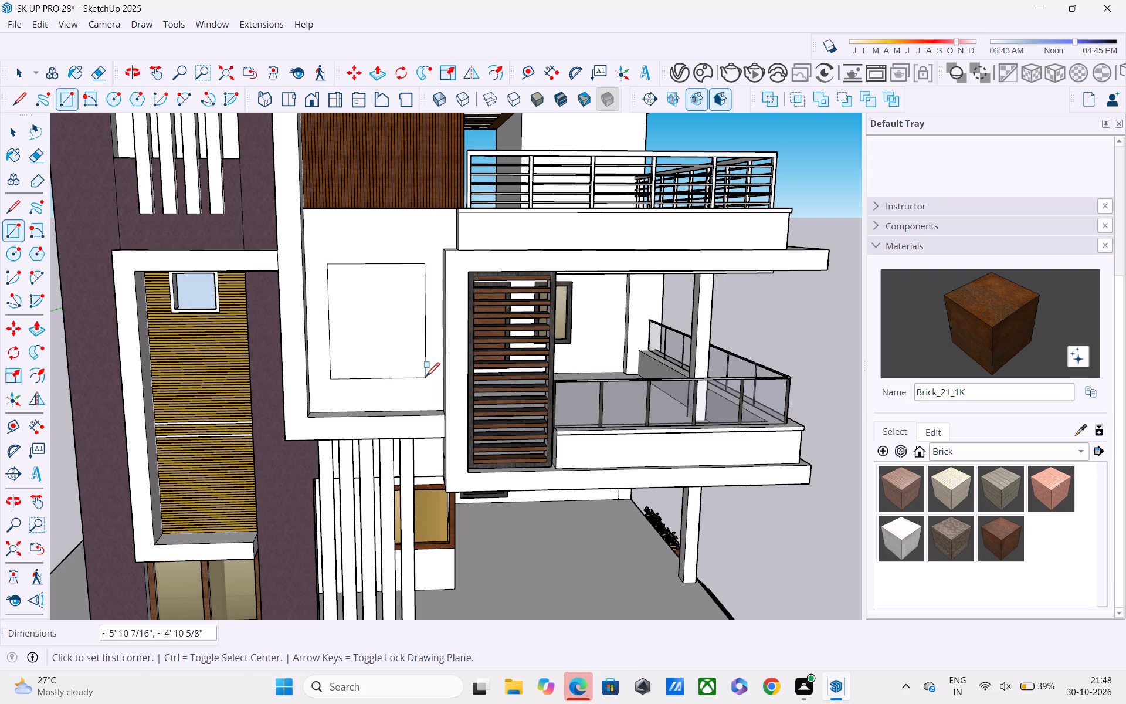
Offset the new wall rectangle's outline inward to form an even frame border.
key("space")
key("f")
left_click(398, 350)
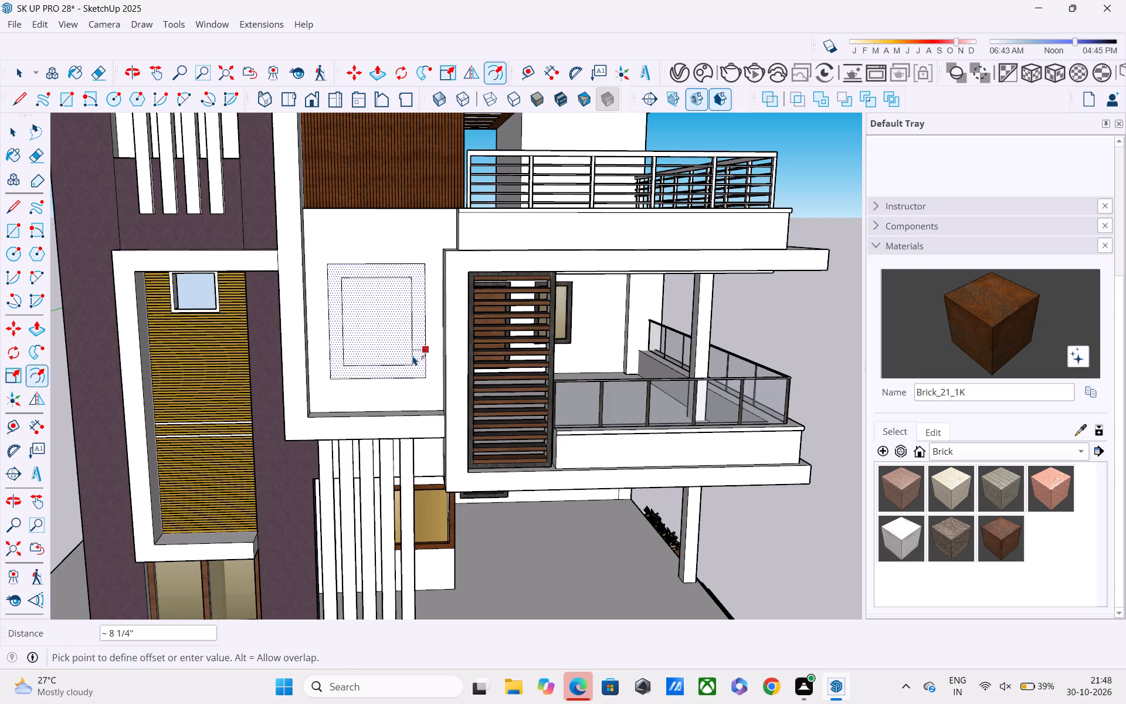
left_click(415, 361)
Draw a vertical centre line about 4' 9 9/16" long, dividing the new window's inner rectangle into two panes.
key("l")
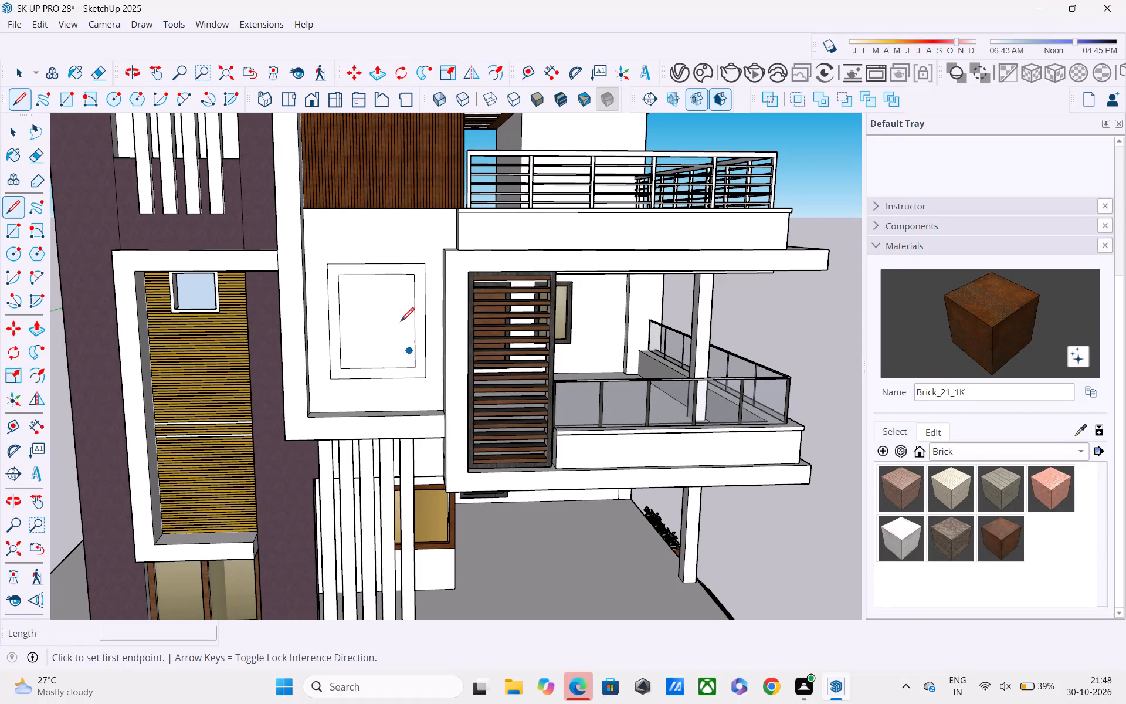
left_click(374, 279)
left_click(374, 365)
Copy the window's vertical centre line 4" sideways to outline a central mullion, and copy the new line 4" back.
key("space")
left_click(377, 334)
key("m")
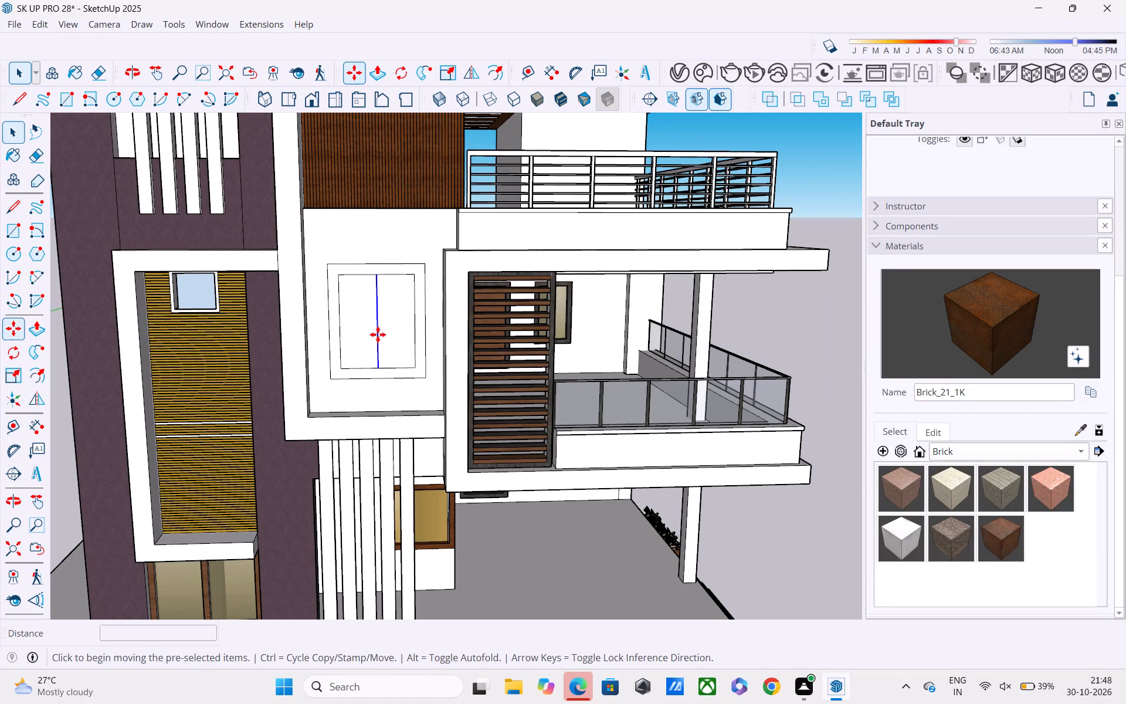
left_click(378, 364)
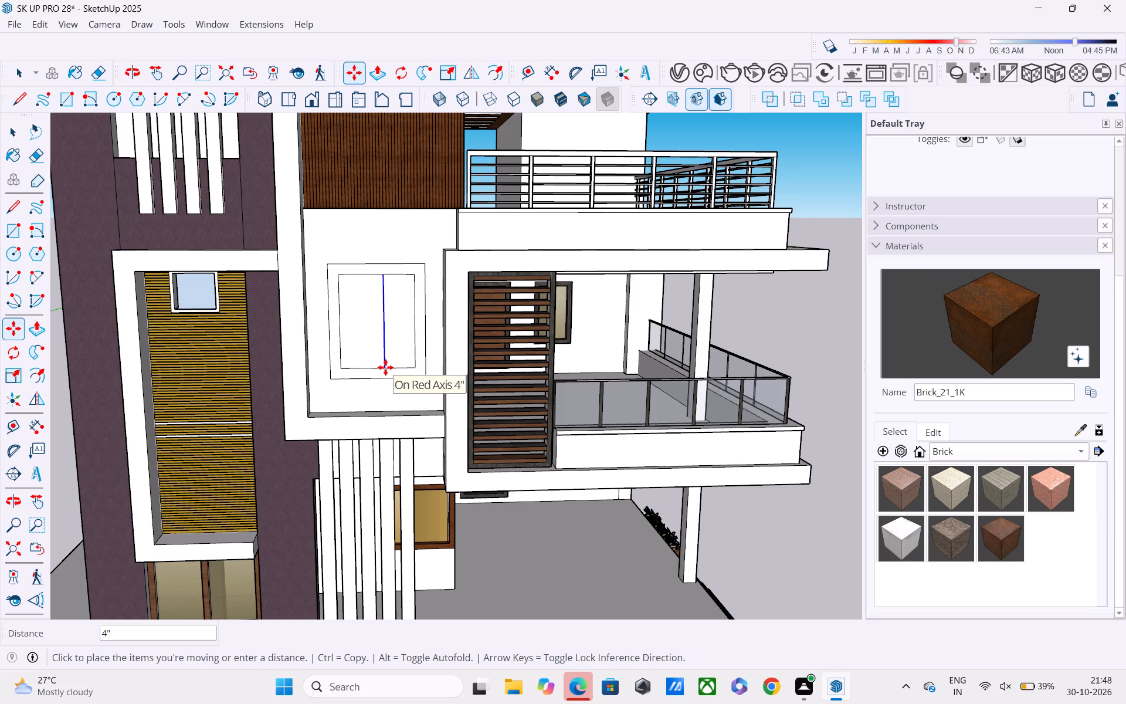
left_click(385, 367)
left_click(385, 367)
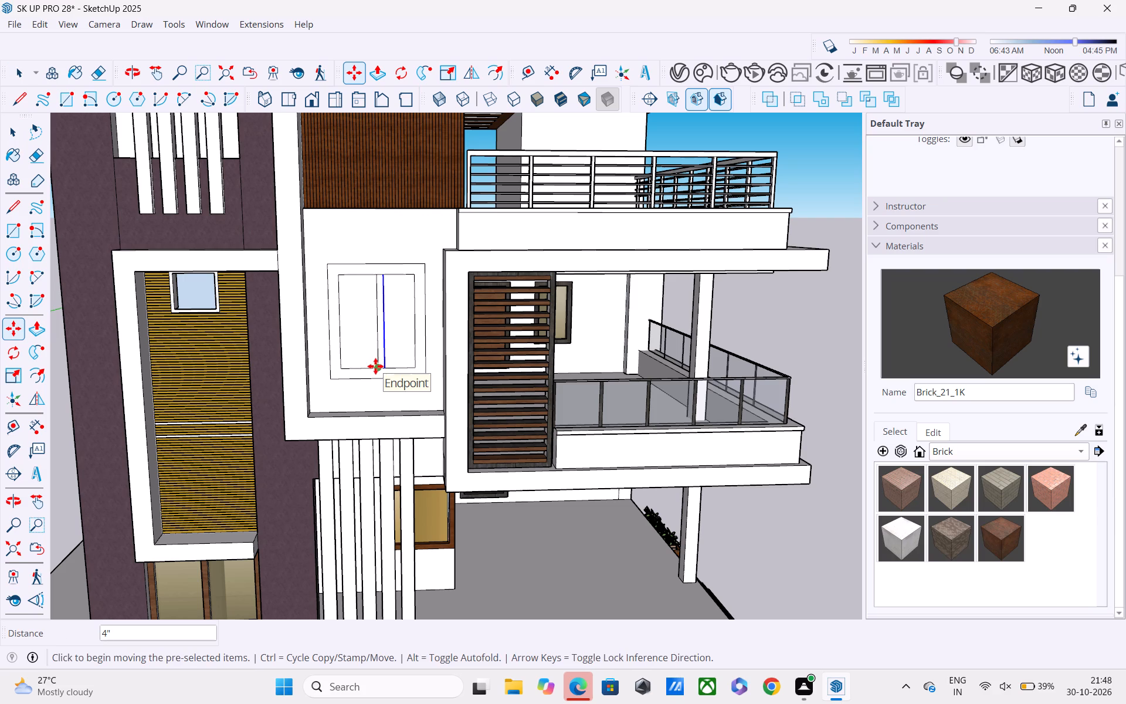
key("space")
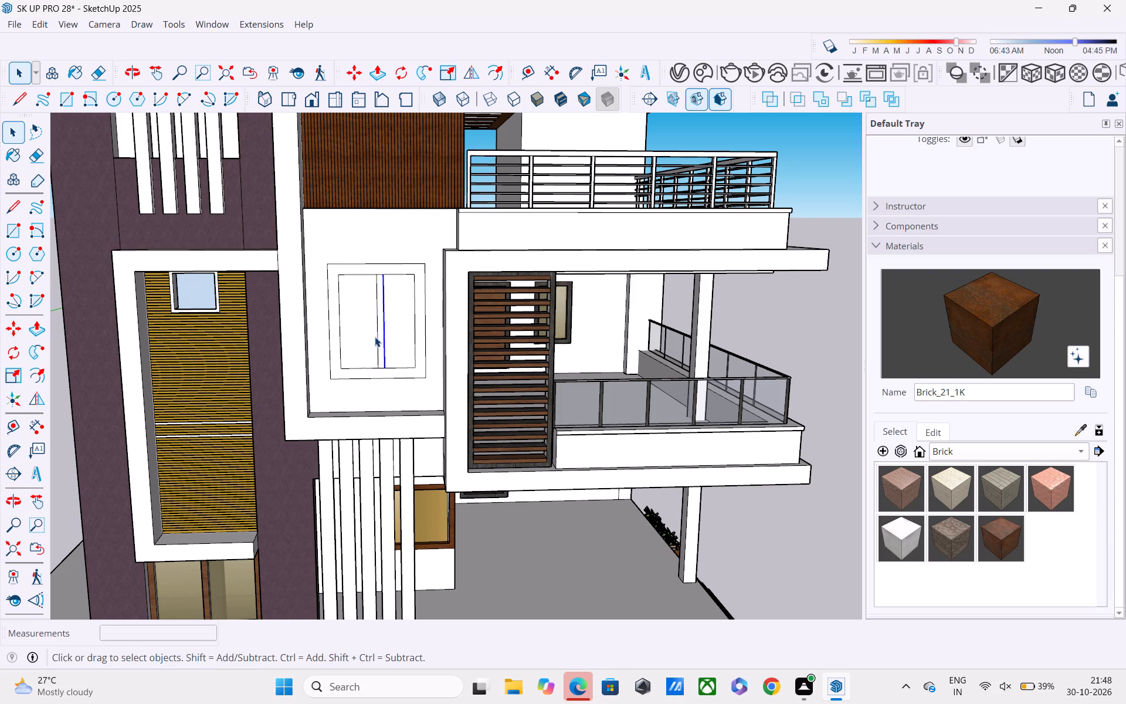
key("m")
left_click(385, 363)
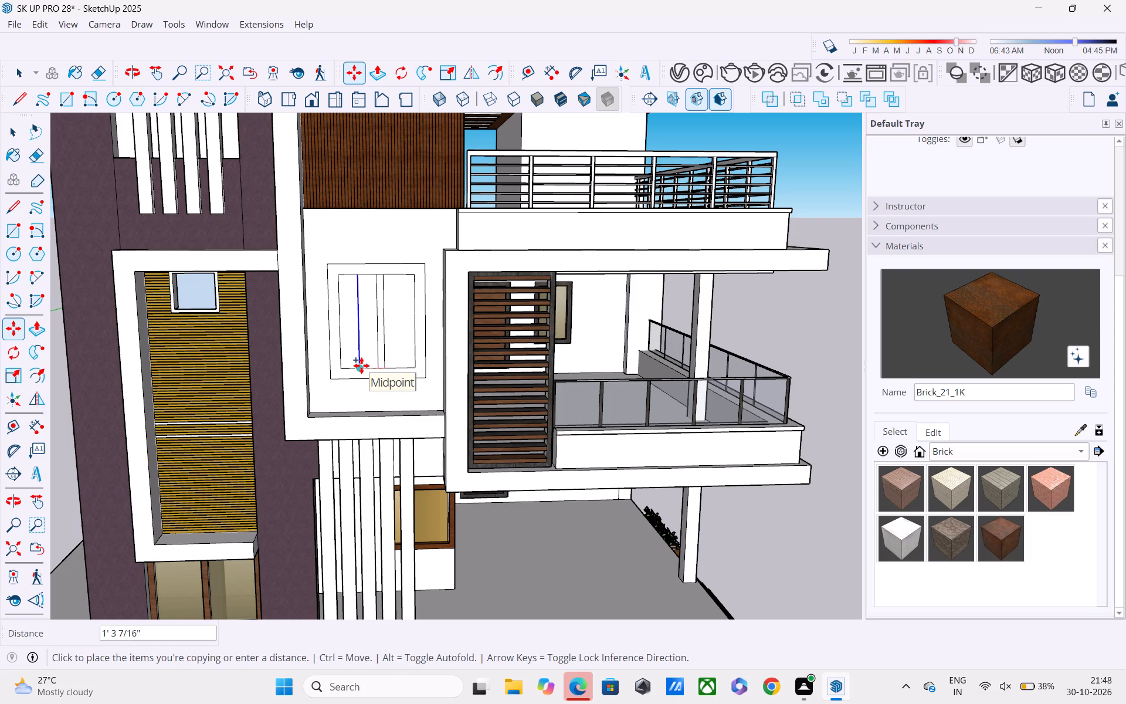
type("4\"")
key("Return")
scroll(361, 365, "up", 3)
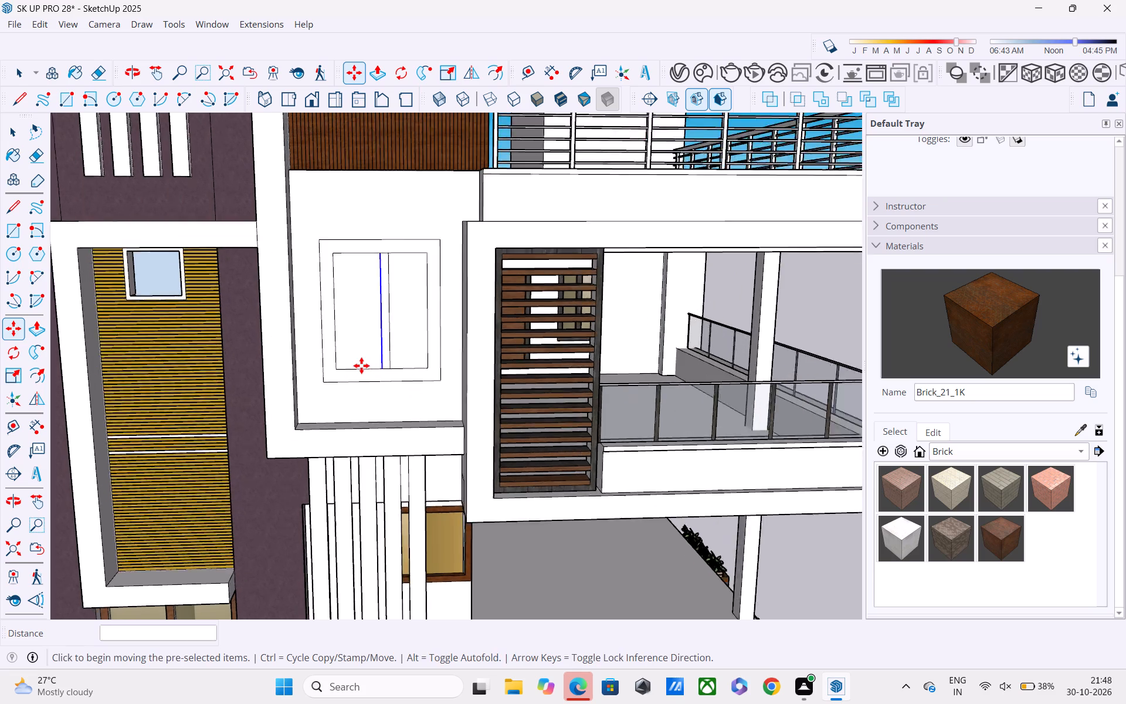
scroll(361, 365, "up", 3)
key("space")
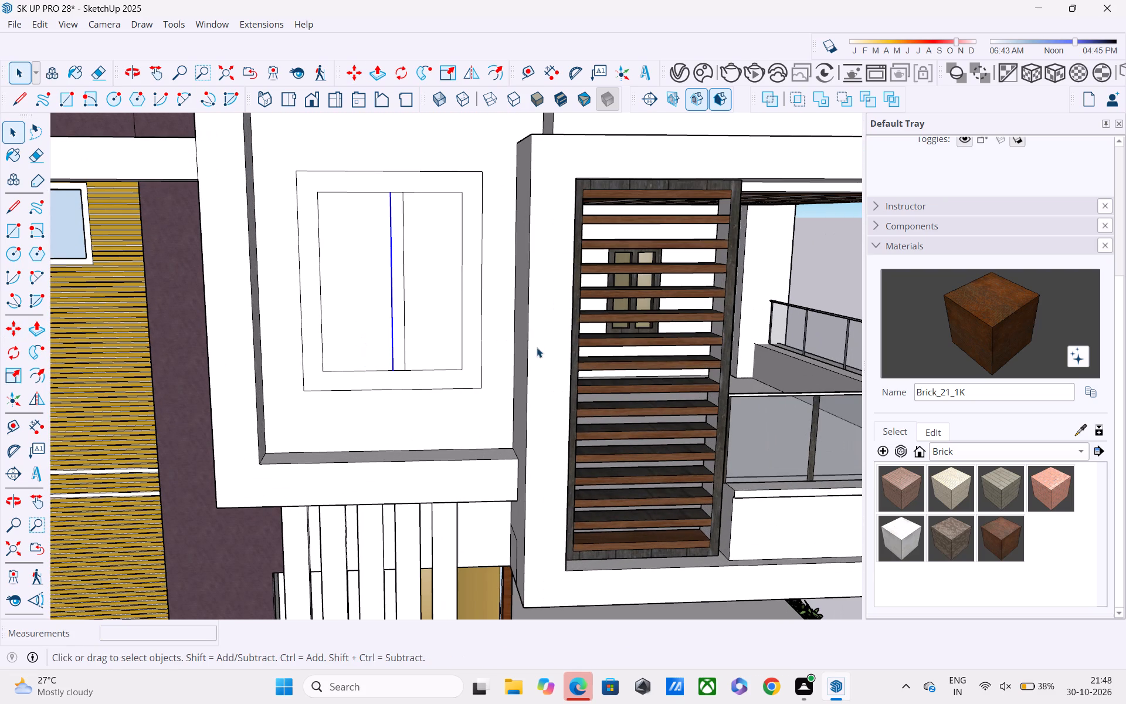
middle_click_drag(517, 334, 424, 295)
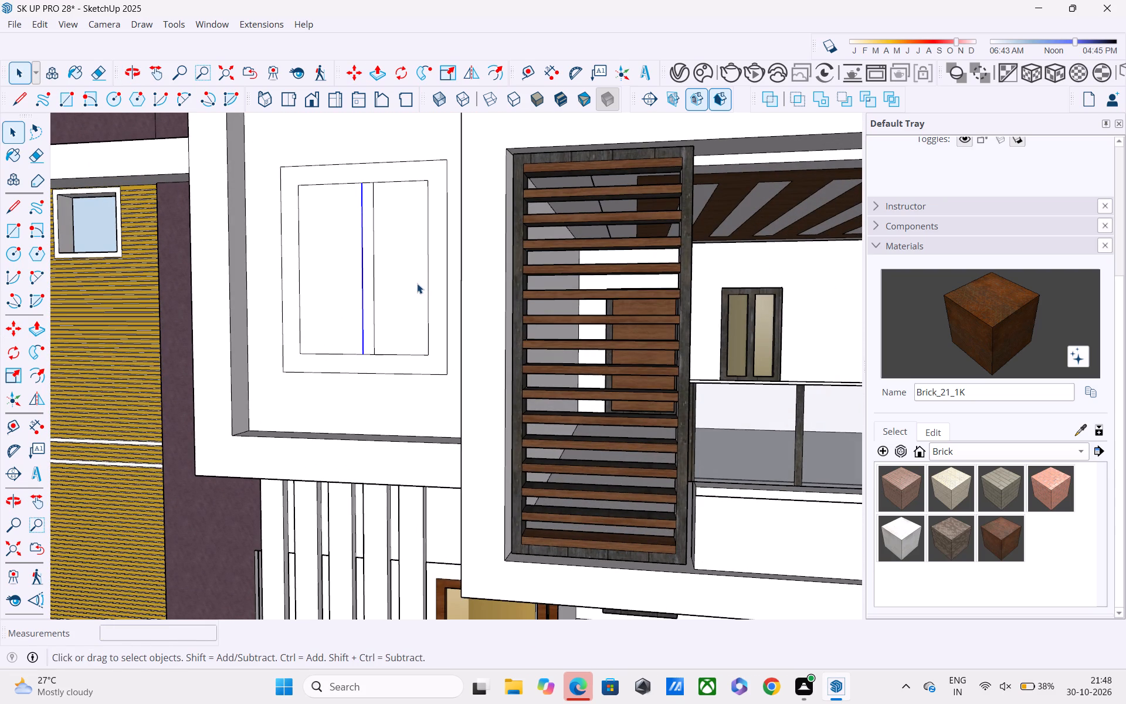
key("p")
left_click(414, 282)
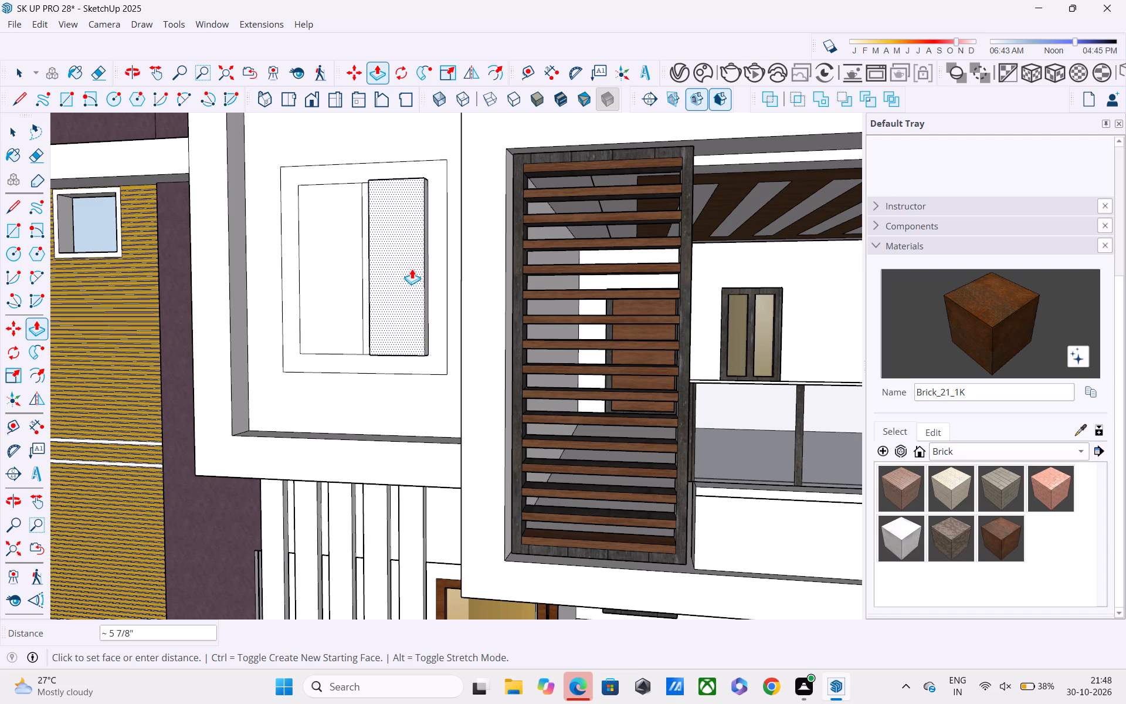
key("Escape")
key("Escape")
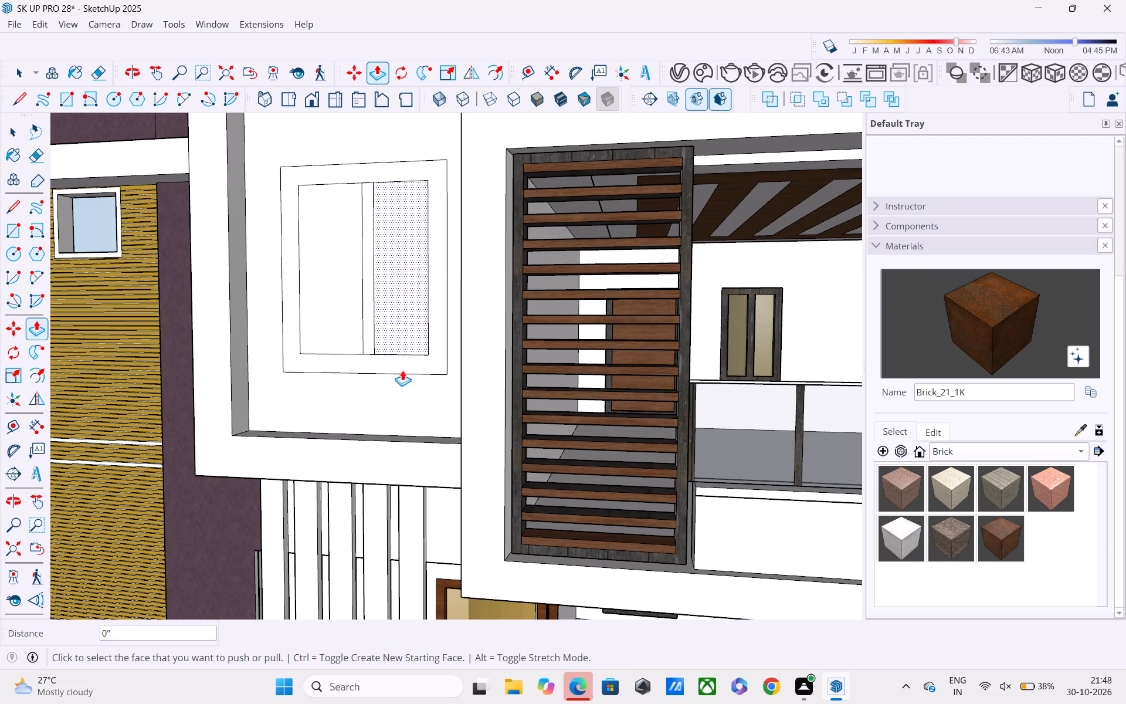
Push/Pull the window's frame border and central mullion outward from the wall by about 7 1/16".
left_click(400, 363)
left_click(395, 368)
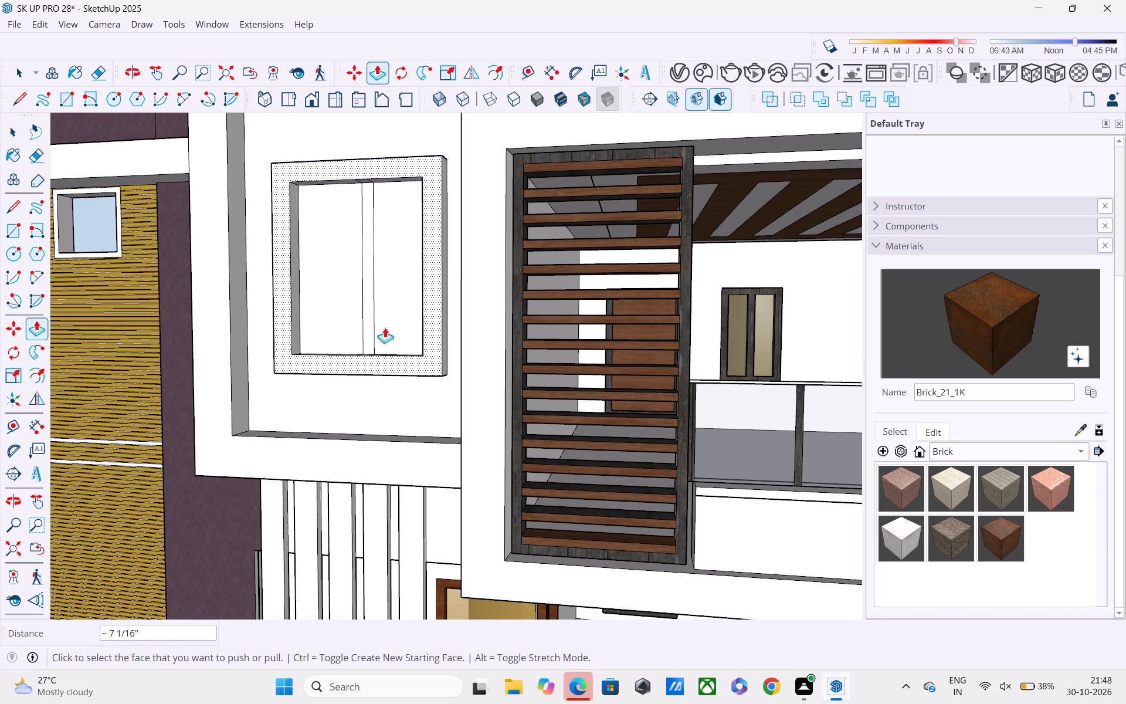
left_click(371, 295)
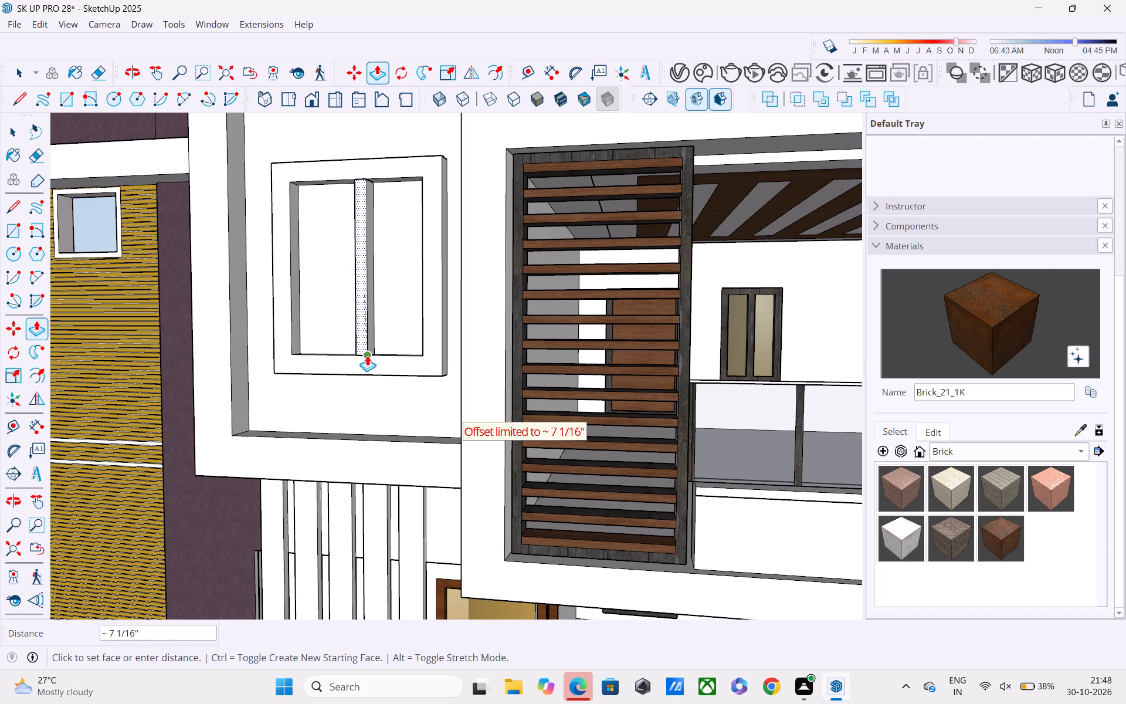
left_click(367, 356)
Draw a thin horizontal rectangle about 5' 8 3/4" by 7 1/8" on the wall just above the new window.
middle_click_drag(372, 357, 443, 442)
middle_click_drag(415, 334, 390, 263)
scroll(389, 253, "down", 3)
middle_click(412, 277)
middle_click_drag(414, 284, 420, 299, "shift")
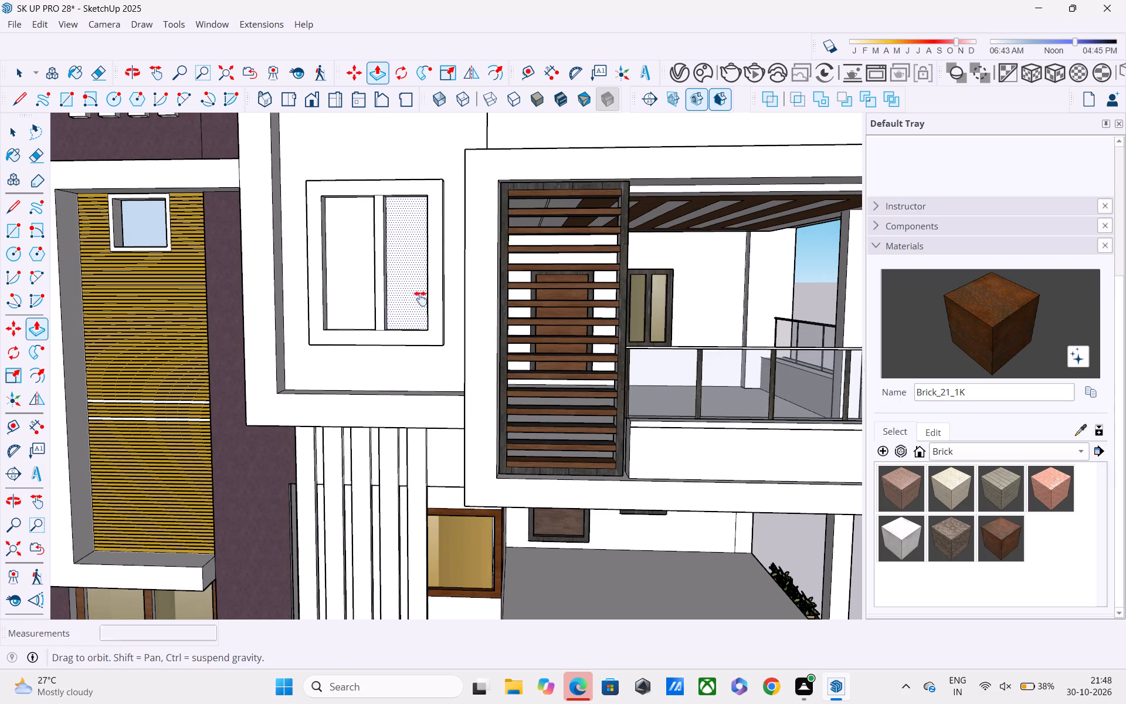
middle_click_drag(420, 299, 443, 380, "shift")
key("space")
key("r")
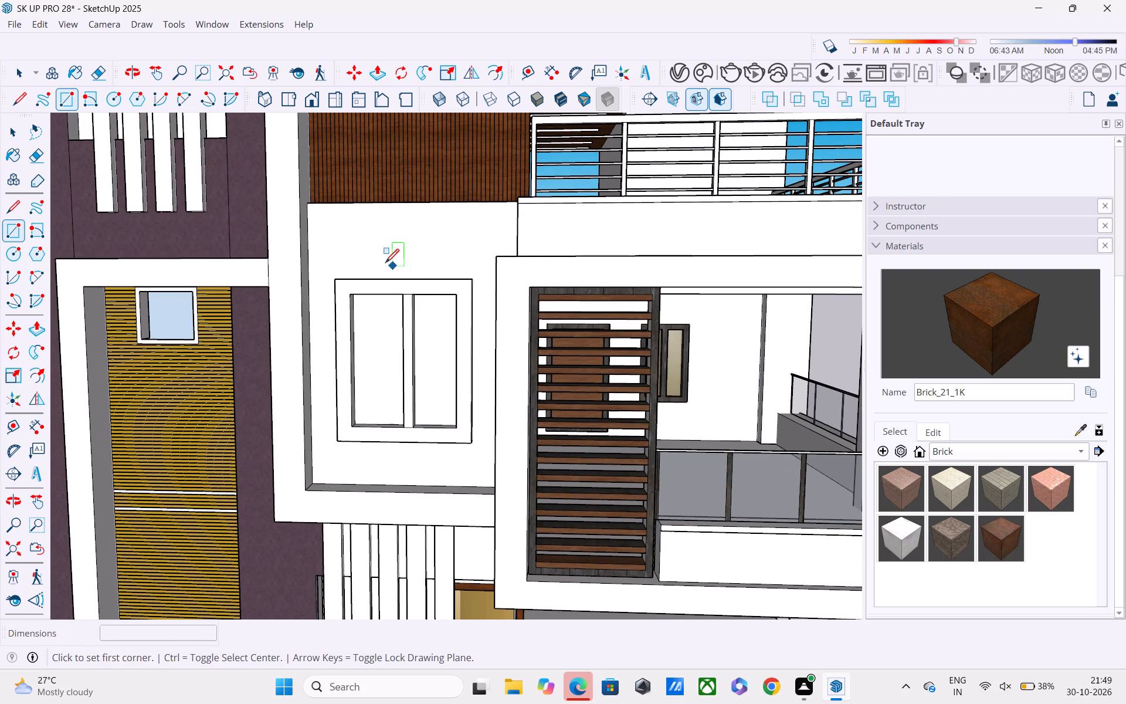
left_click(320, 266)
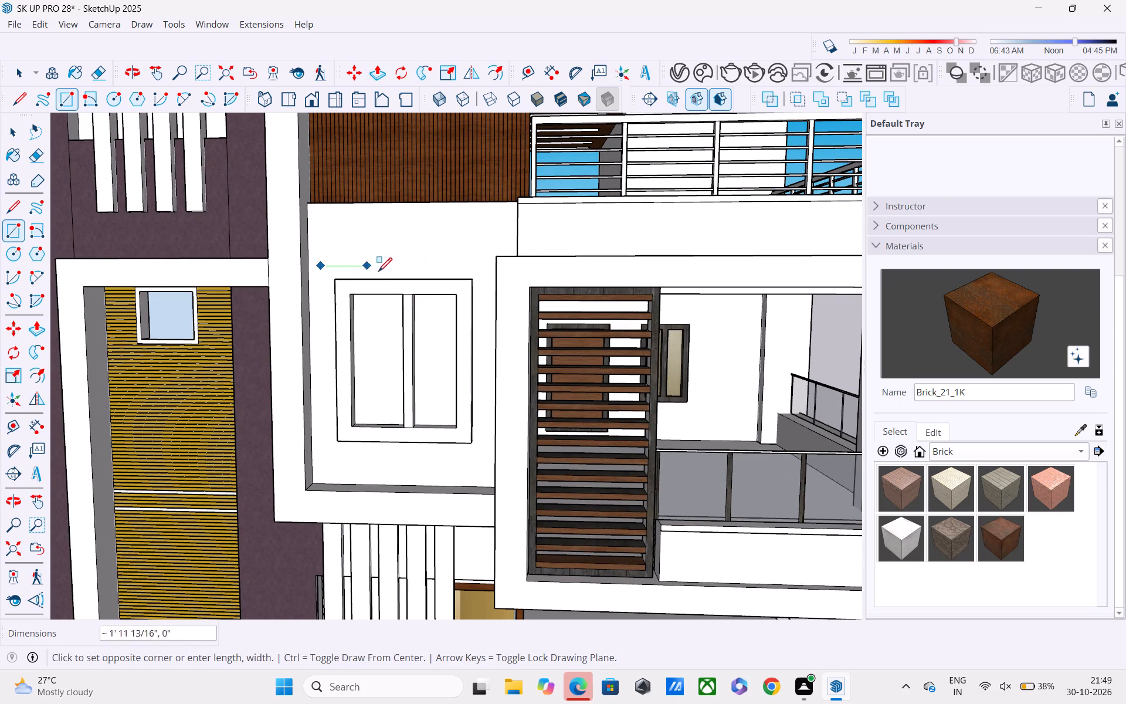
left_click(478, 250)
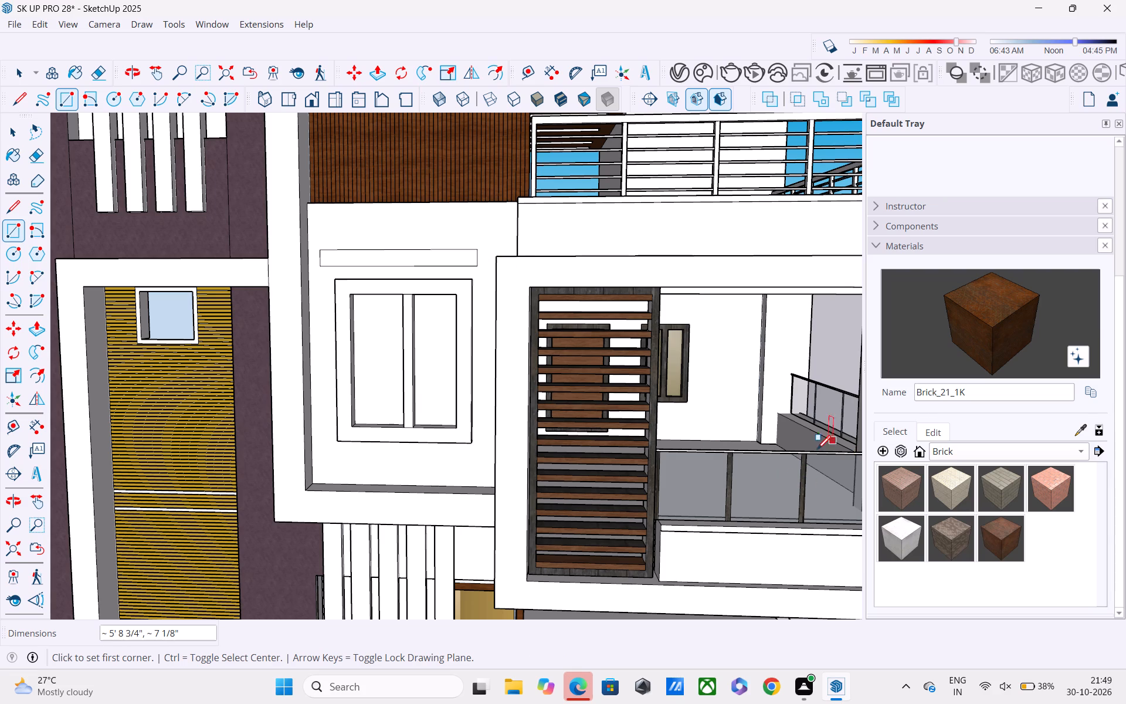
Push/Pull the strip above the window outward about 1' 8 1/8" to form a projecting sunshade.
key("p")
left_click(464, 258)
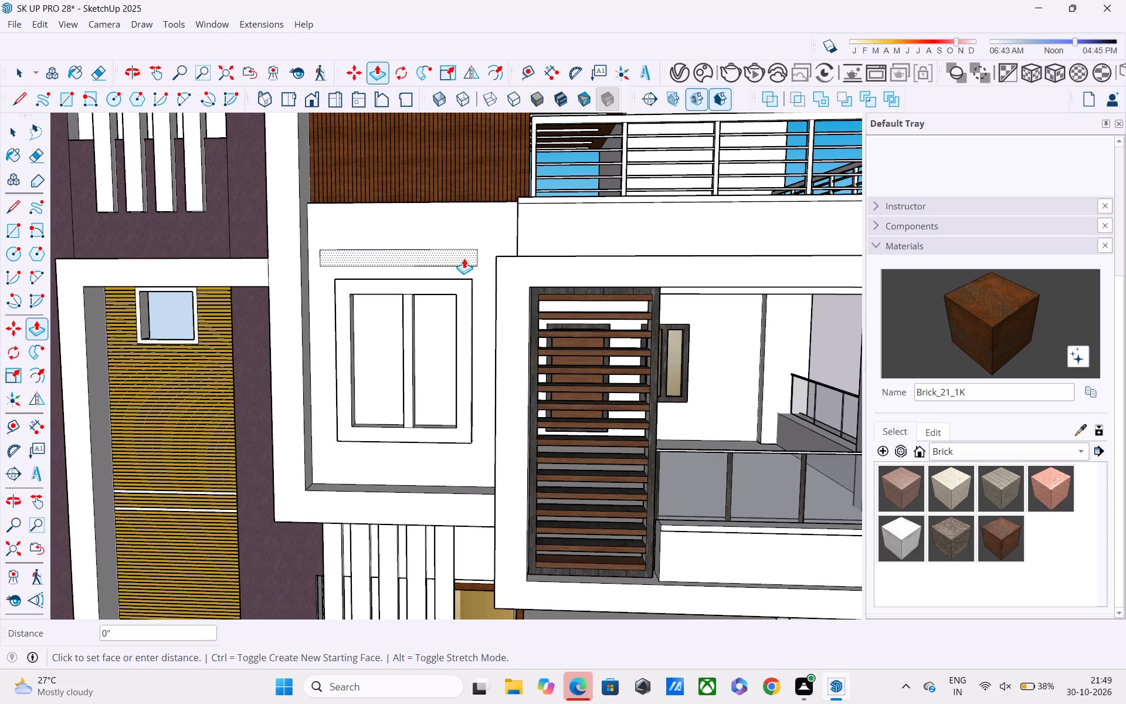
middle_click_drag(449, 275, 399, 312)
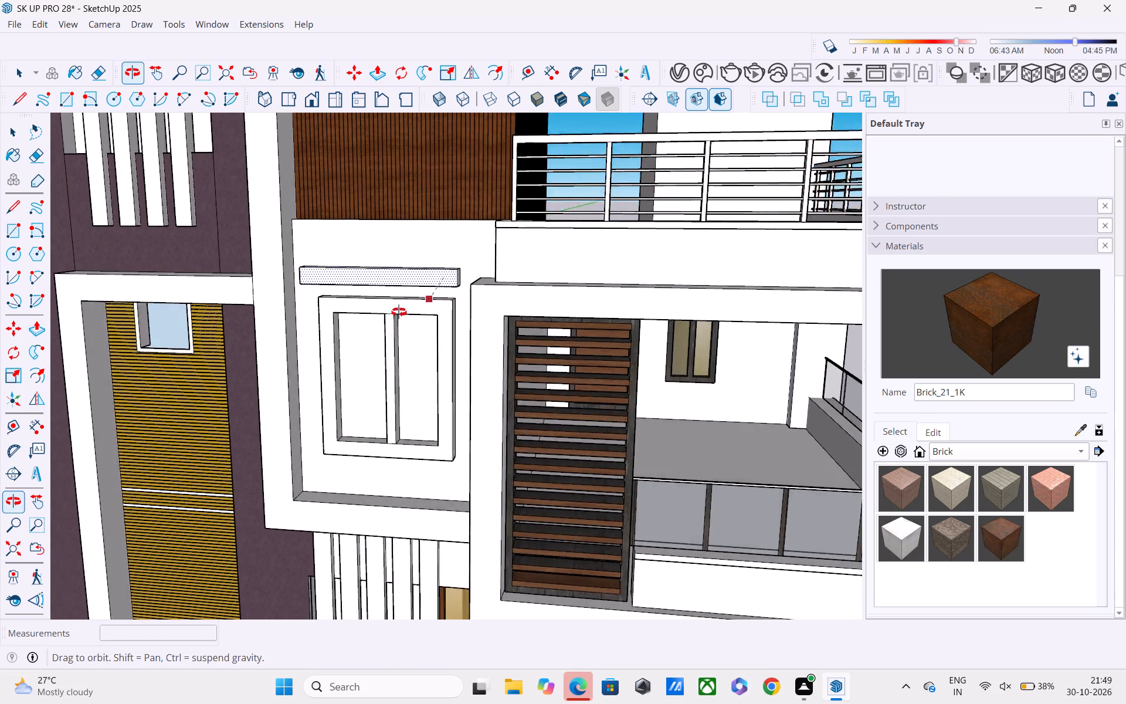
middle_click_drag(399, 312, 329, 321)
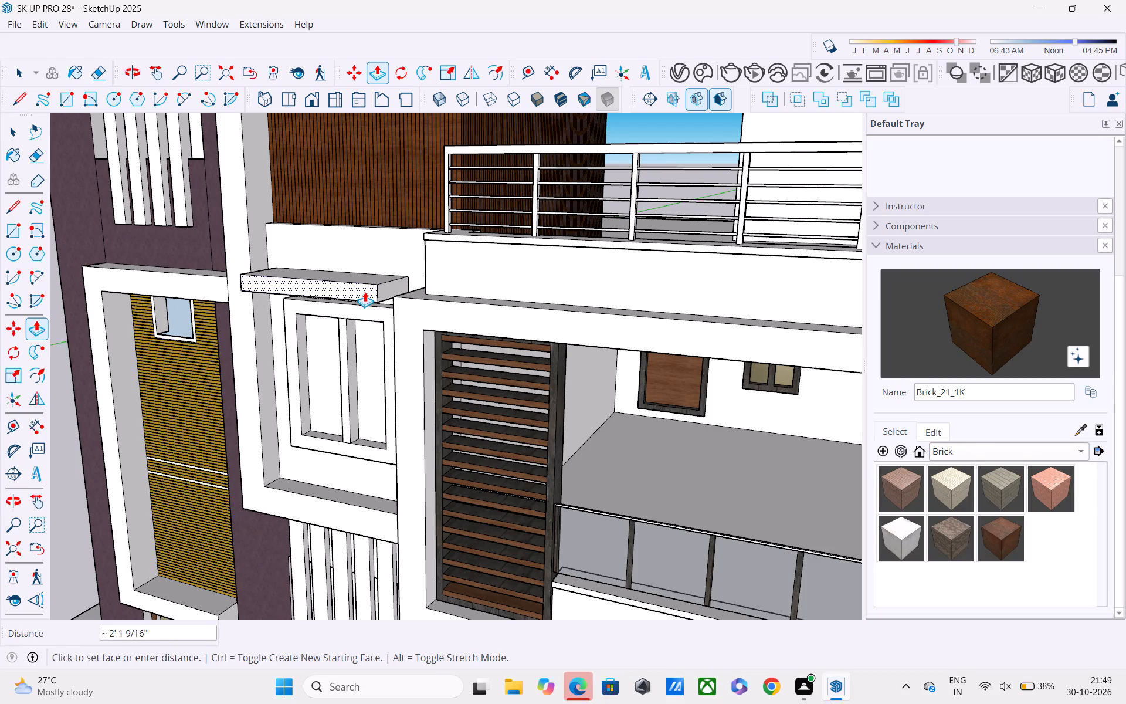
left_click(372, 288)
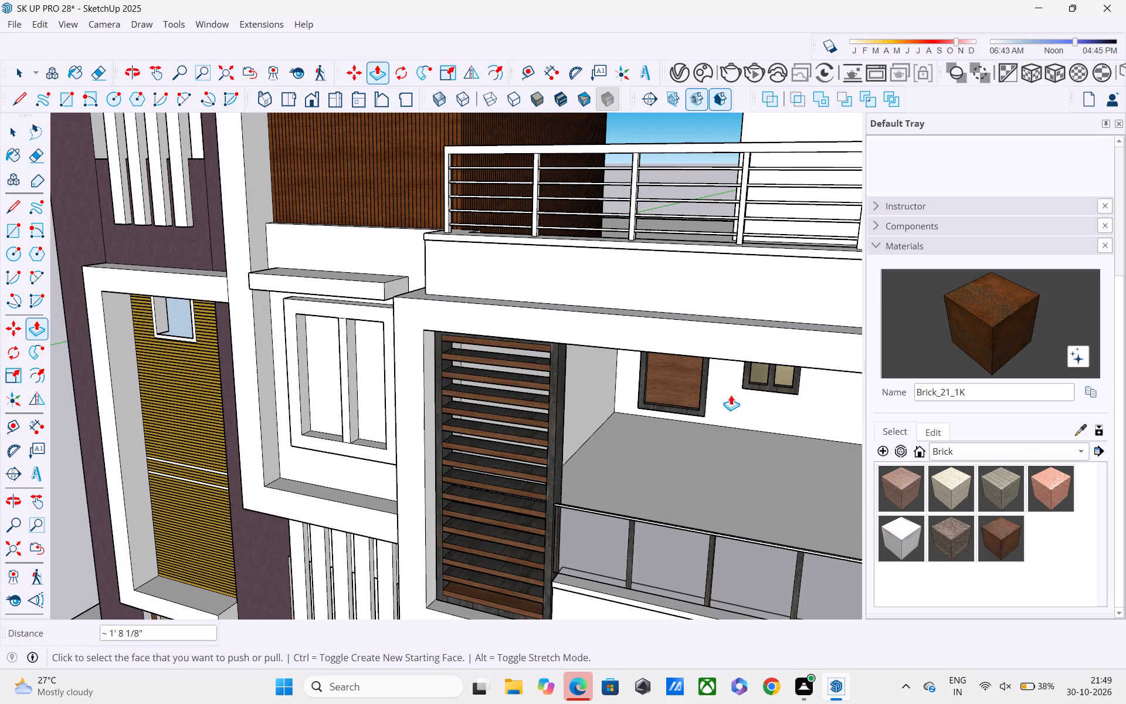
Paint the window frame's front, the mullion's front and right side, and the left inner jamb with Wood_Veneer_15_1K.
left_click(957, 451)
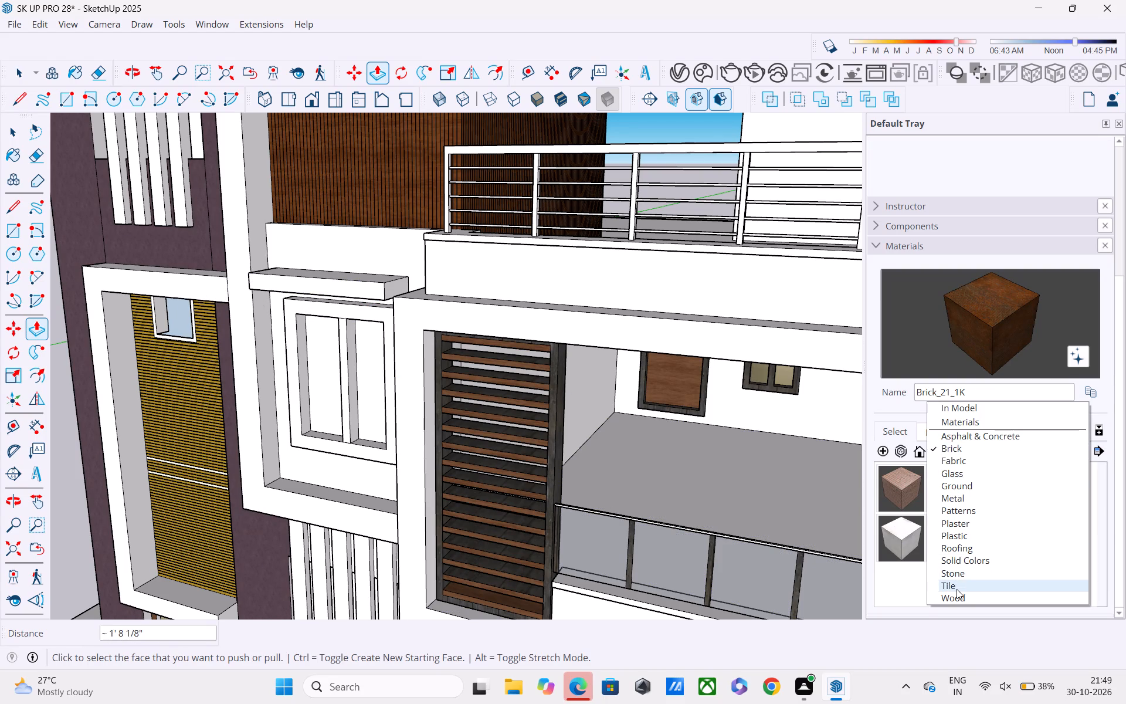
left_click(958, 595)
left_click(944, 533)
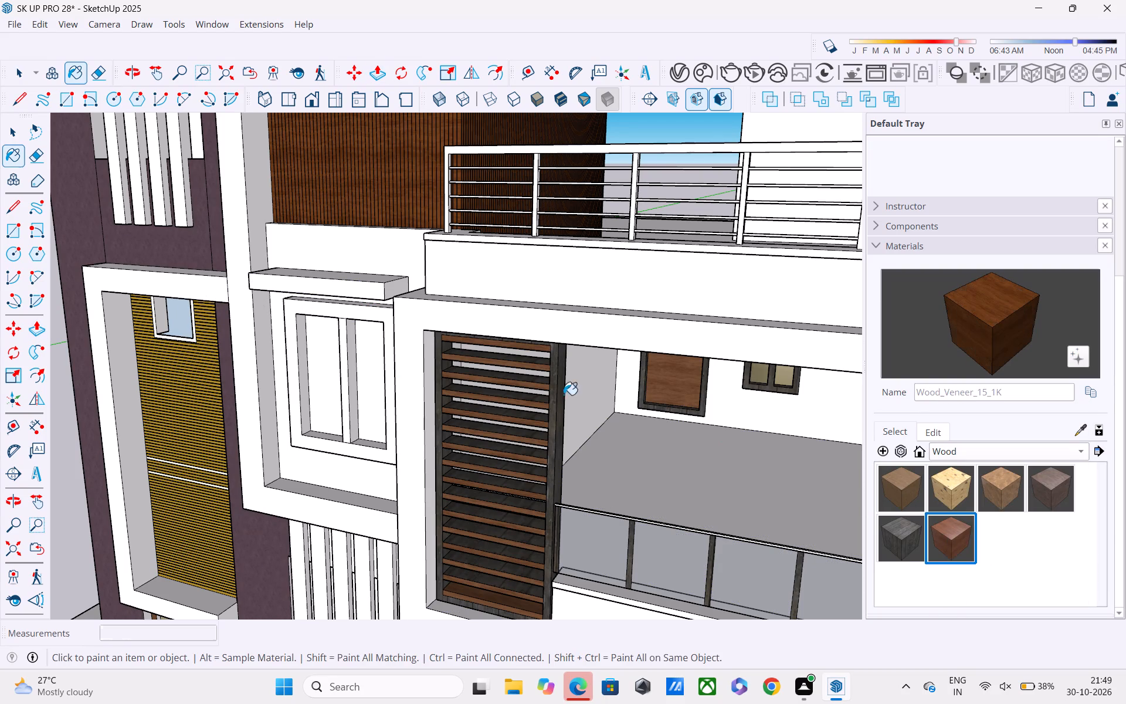
left_click(287, 341)
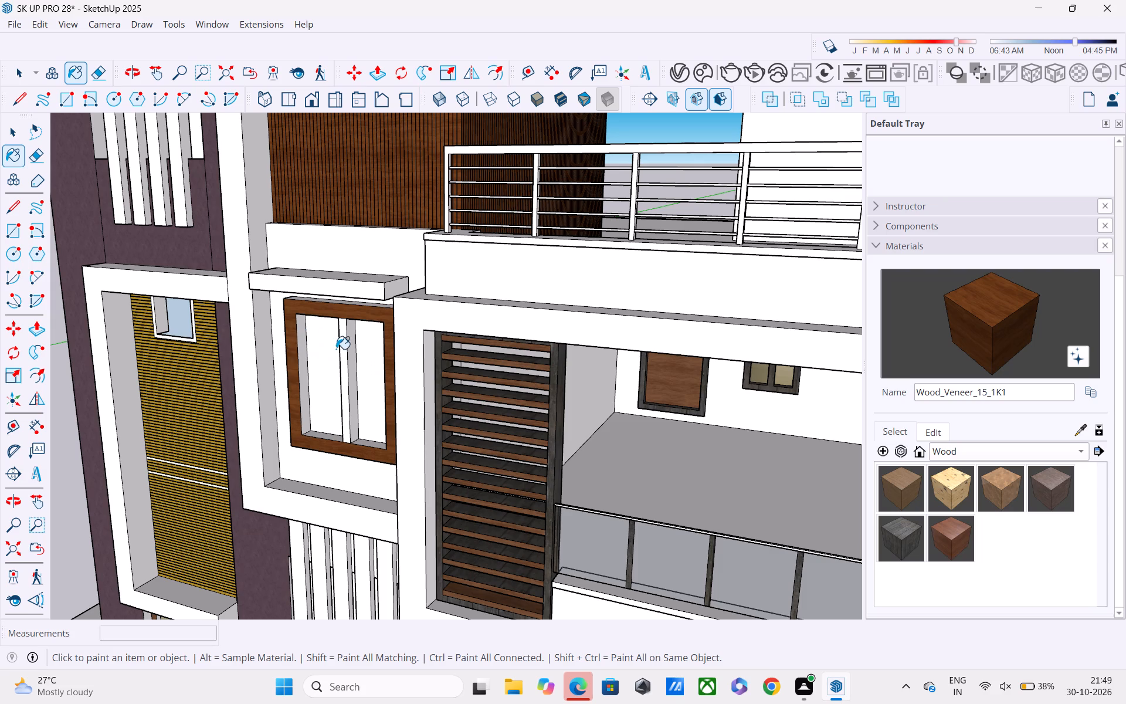
left_click(345, 360)
left_click(350, 374)
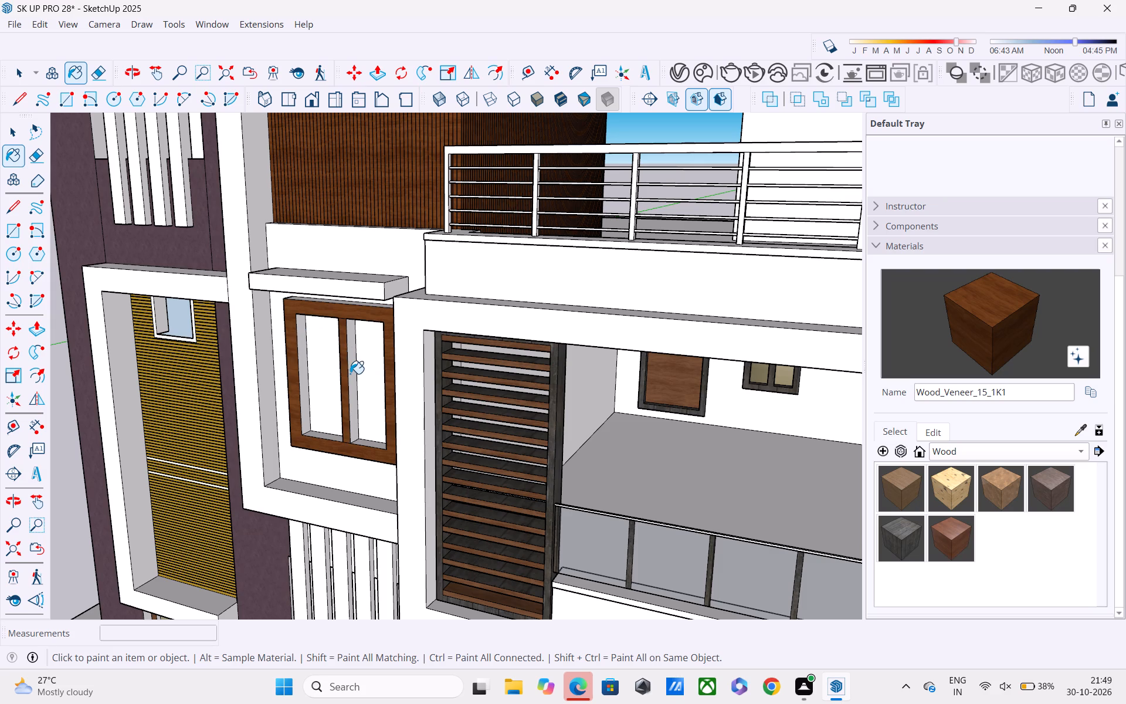
left_click(304, 335)
Paint the outer top edge of the new window frame with the same wood veneer.
scroll(341, 323, "up", 2)
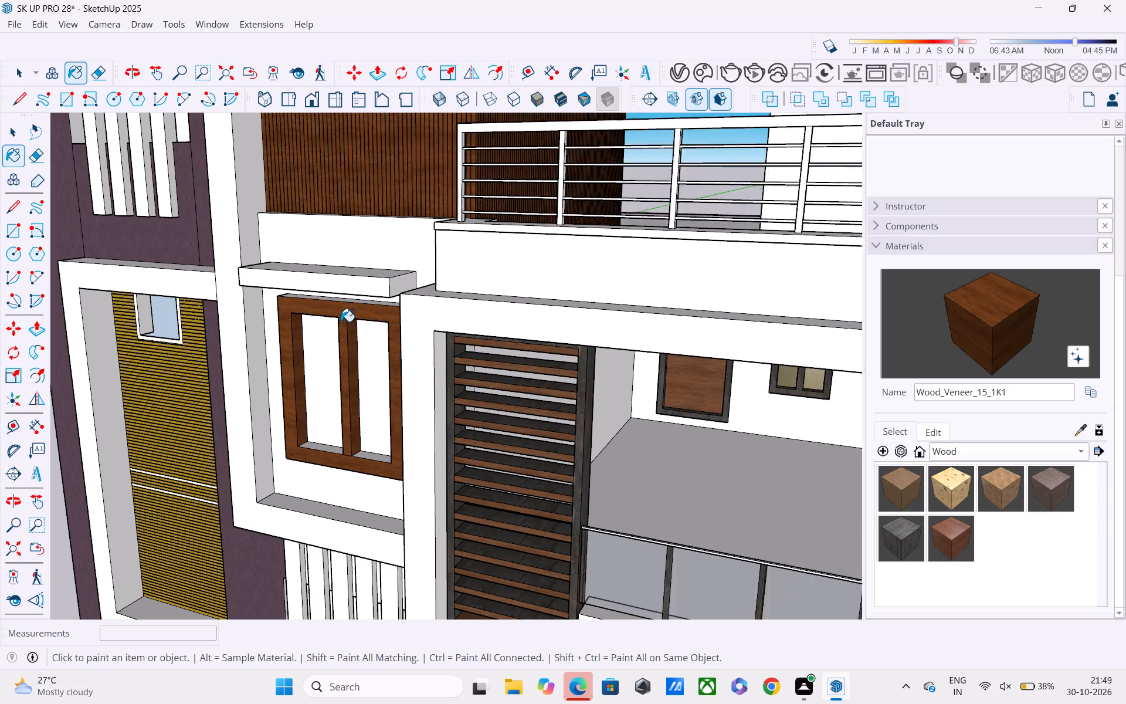
scroll(341, 321, "up", 6)
left_click(353, 296)
Paint the bottom inner faces of both window openings with the same wood veneer, leaving the panes unpainted.
middle_click_drag(367, 324, 366, 228, "shift")
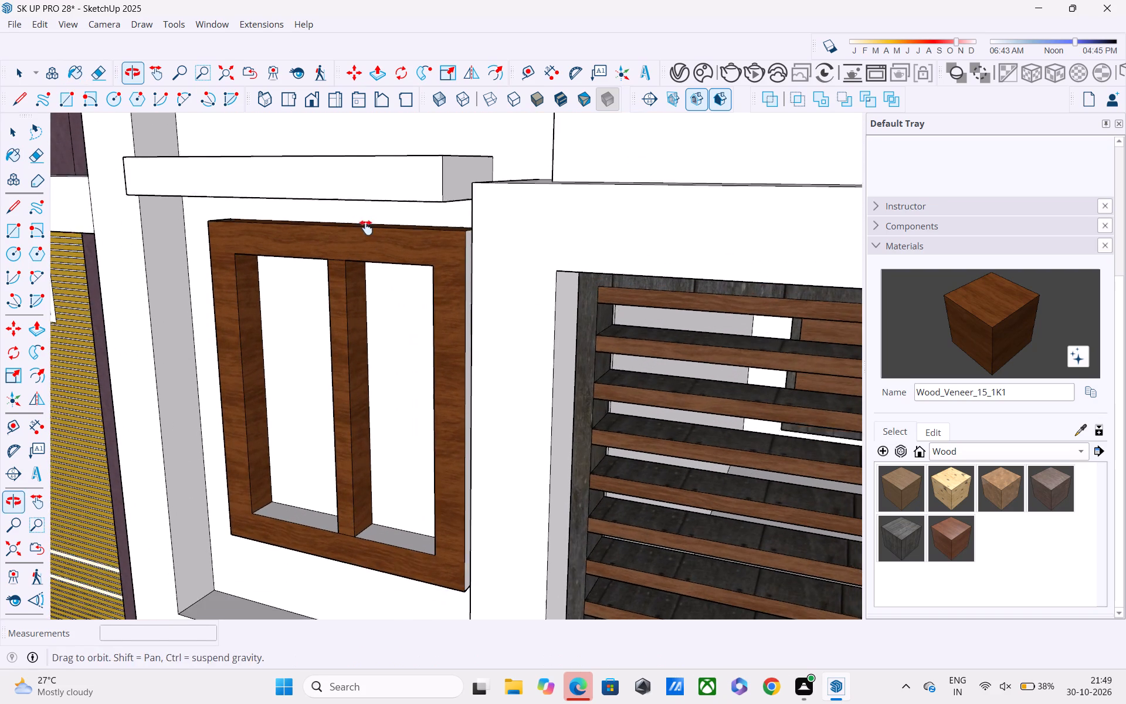
middle_click_drag(366, 228, 365, 218, "shift")
left_click(310, 479)
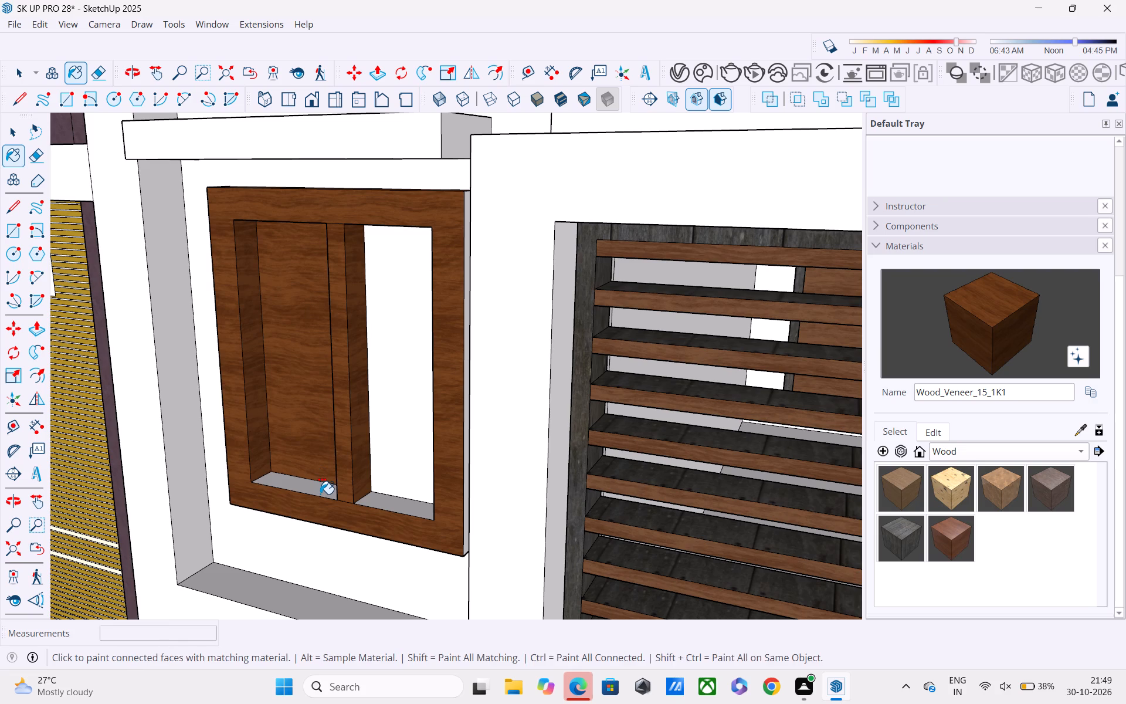
key("ctrl+z")
left_click(320, 494)
left_click(367, 505)
Paint the frame's right inner jamb and the mullion's left side with the wood veneer, undoing any paint on the panes.
middle_click_drag(418, 499, 597, 435)
left_click(576, 321)
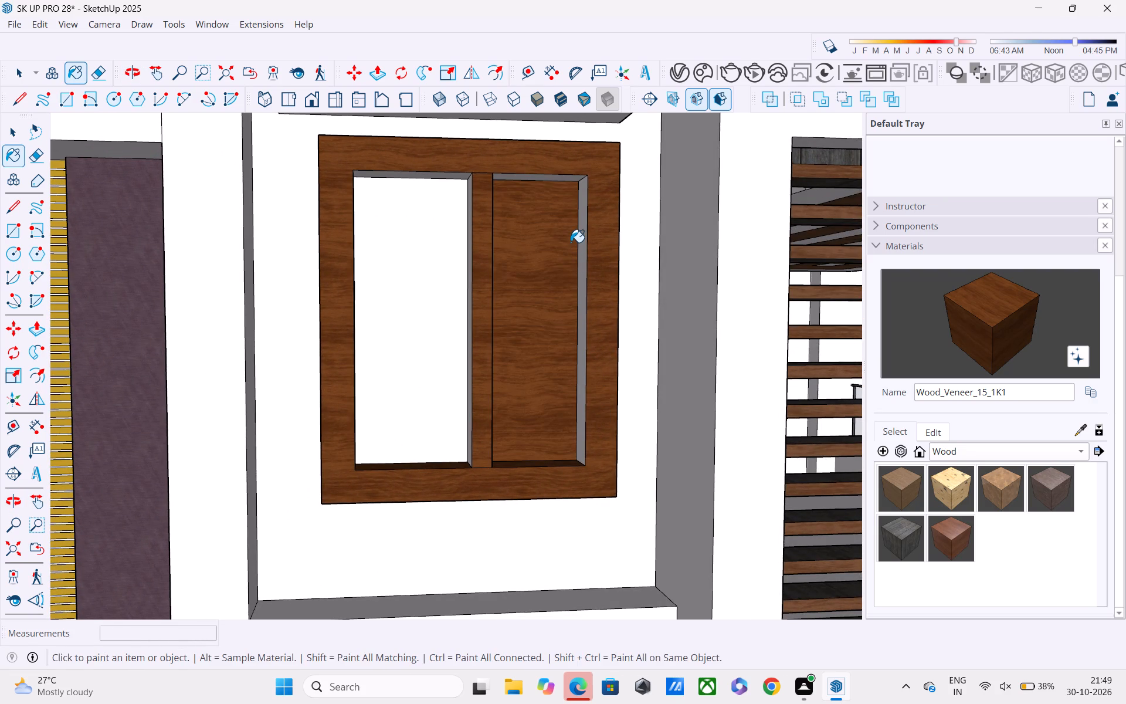
key("ctrl+z")
scroll(571, 245, "up", 2)
middle_click_drag(593, 265, 635, 289)
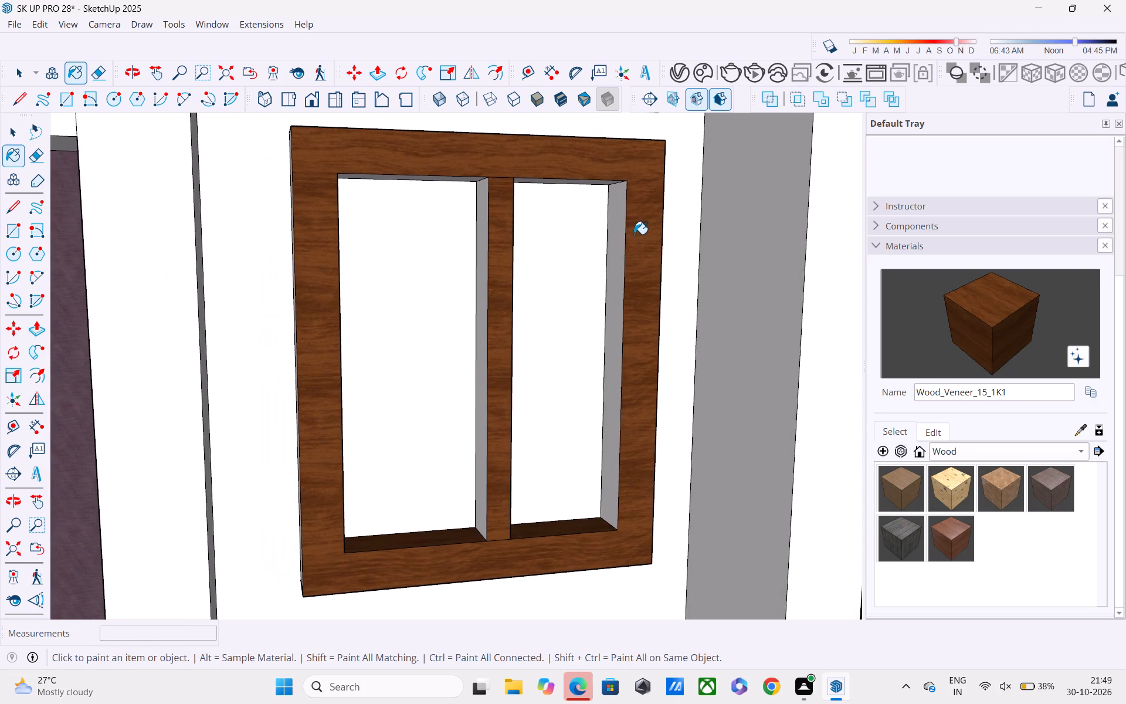
left_click(626, 221)
left_click(619, 260)
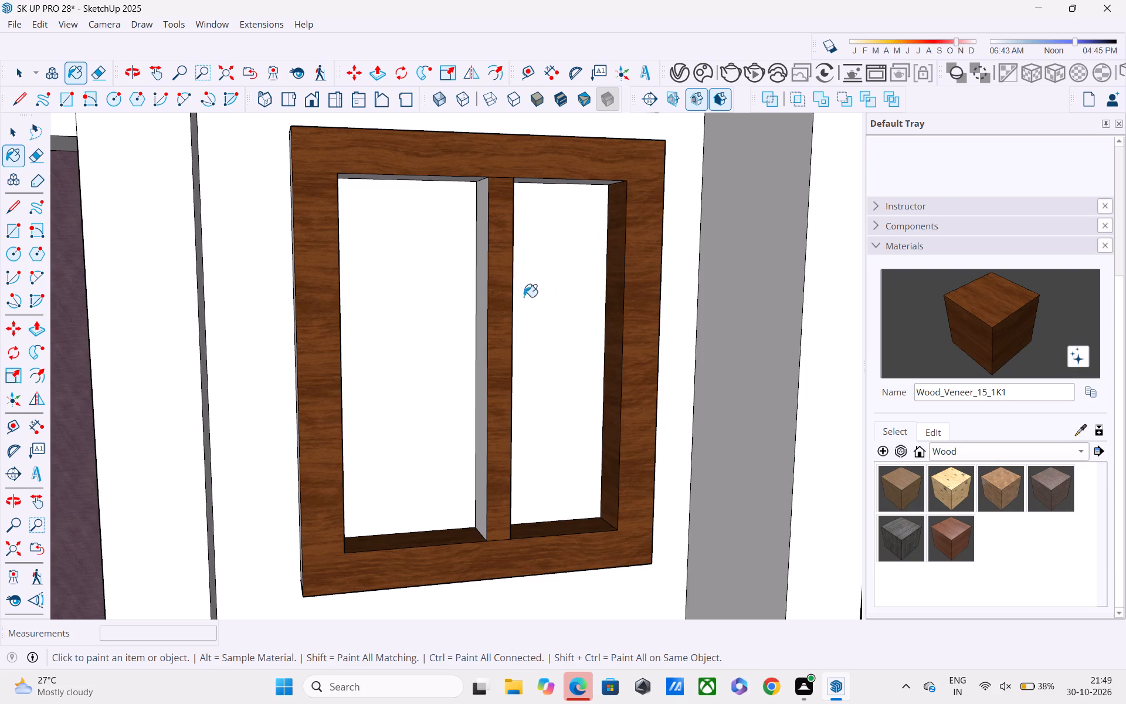
left_click(480, 258)
Paint the top inner faces of both window openings with the same wood veneer.
middle_click_drag(493, 224, 487, 136)
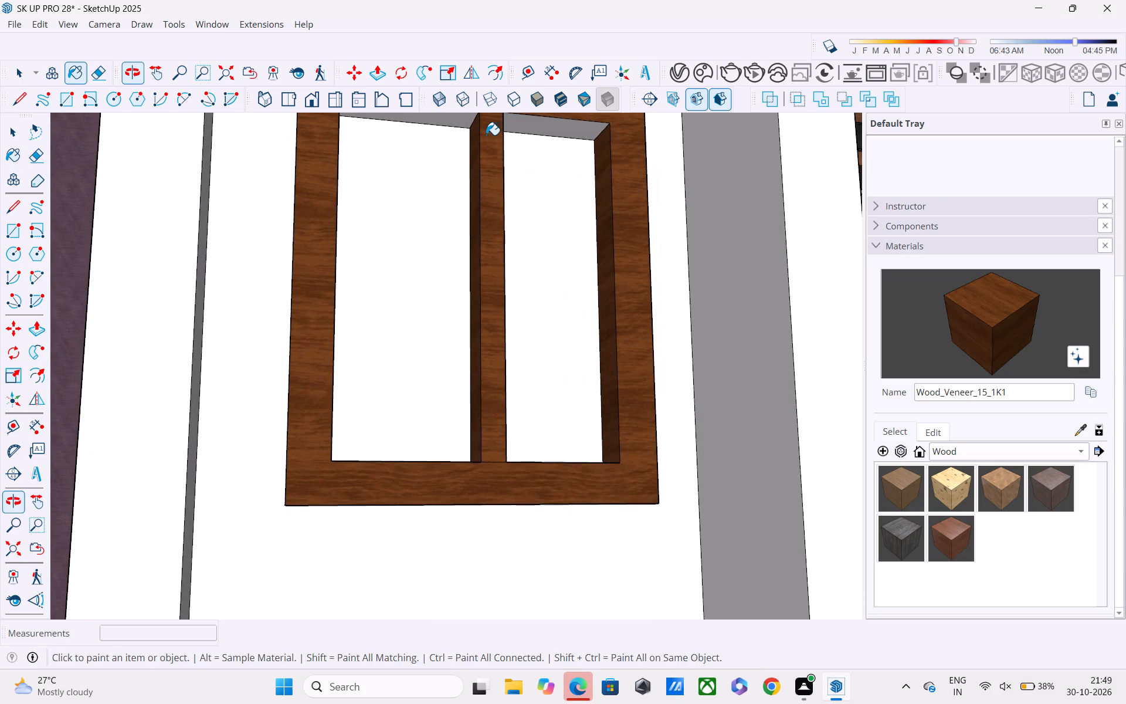
middle_click_drag(521, 182, 612, 412, "shift")
middle_click_drag(595, 364, 561, 262)
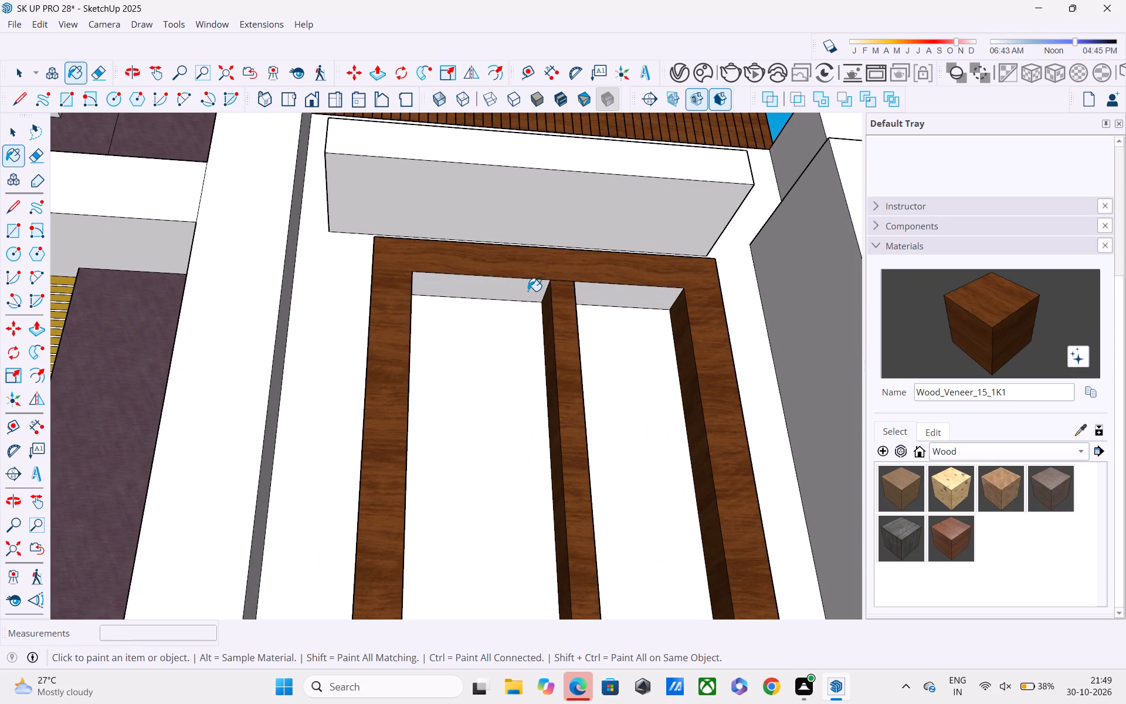
left_click(528, 291)
left_click(589, 297)
middle_click_drag(608, 300, 546, 193, "shift")
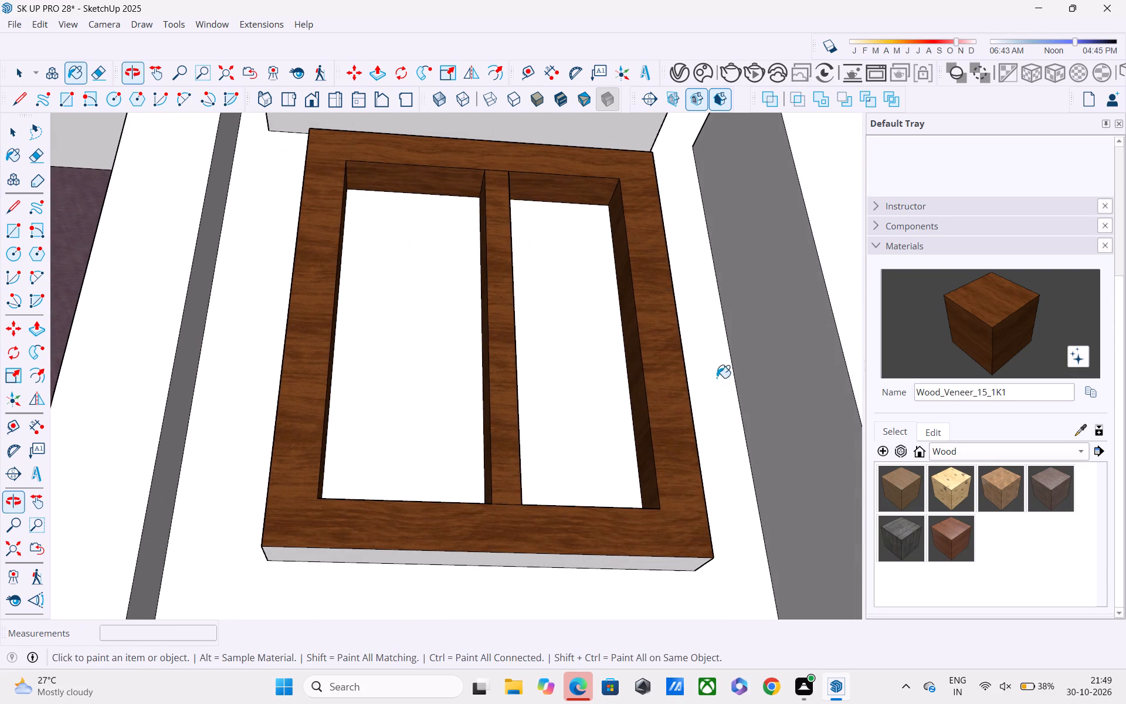
Paint the outer bottom and right side edges of the new window frame with the Wood_Veneer_15_1K1 material.
left_click(684, 560)
middle_click_drag(686, 535, 559, 508)
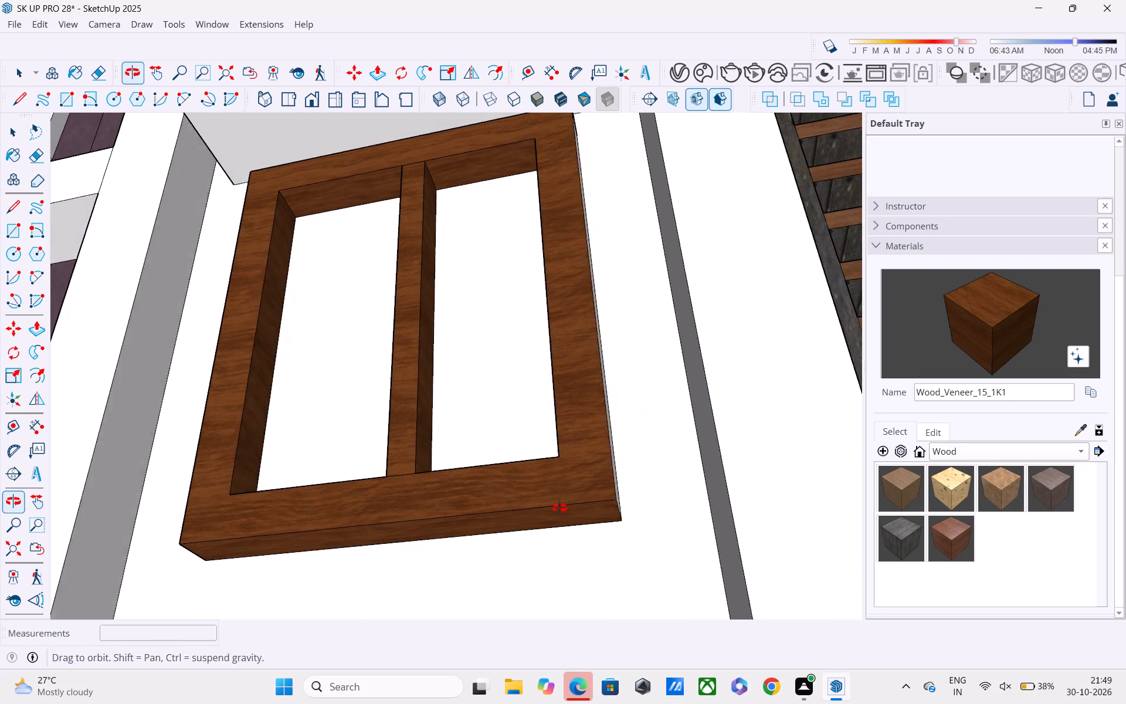
middle_click_drag(559, 508, 516, 556)
left_click(552, 441)
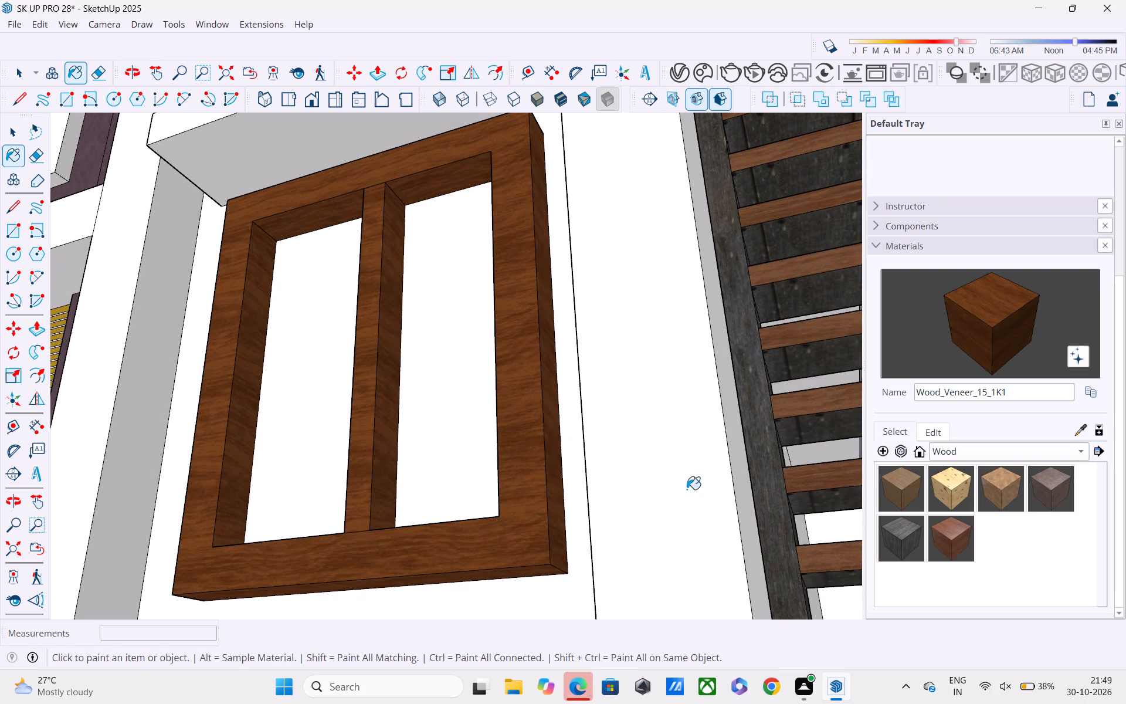
Paint both window panes with the Glass_Mirror_01 material from the Glass collection.
left_click(954, 442)
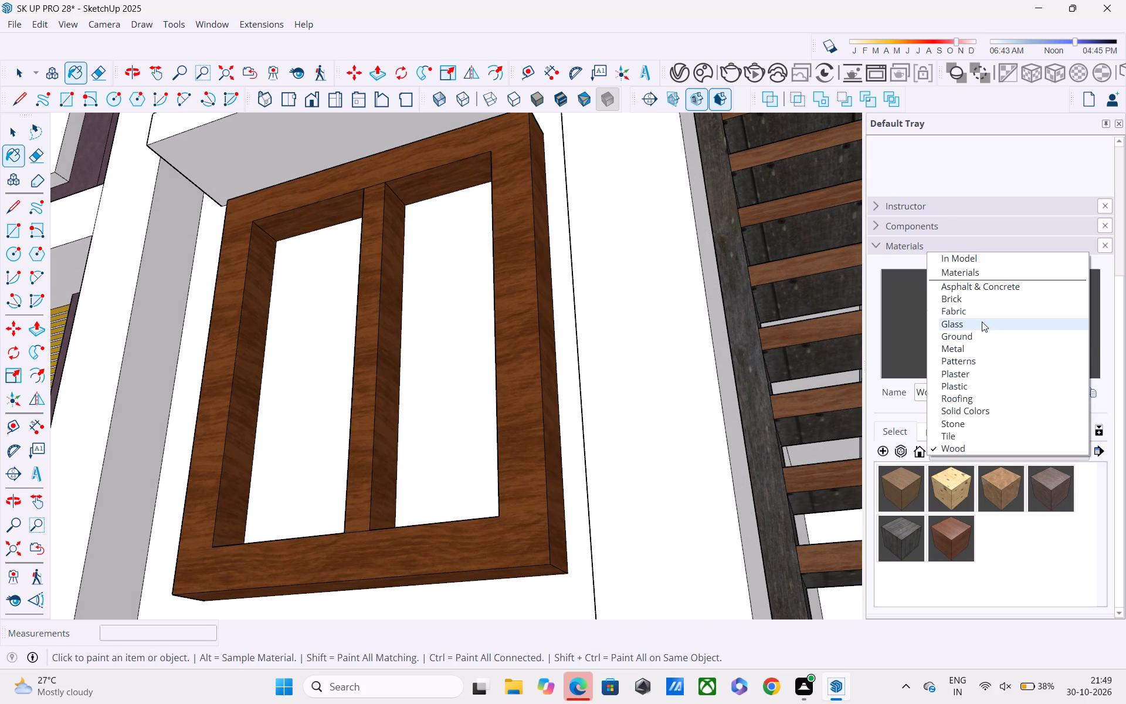
left_click(982, 321)
left_click(948, 494)
left_click(329, 401)
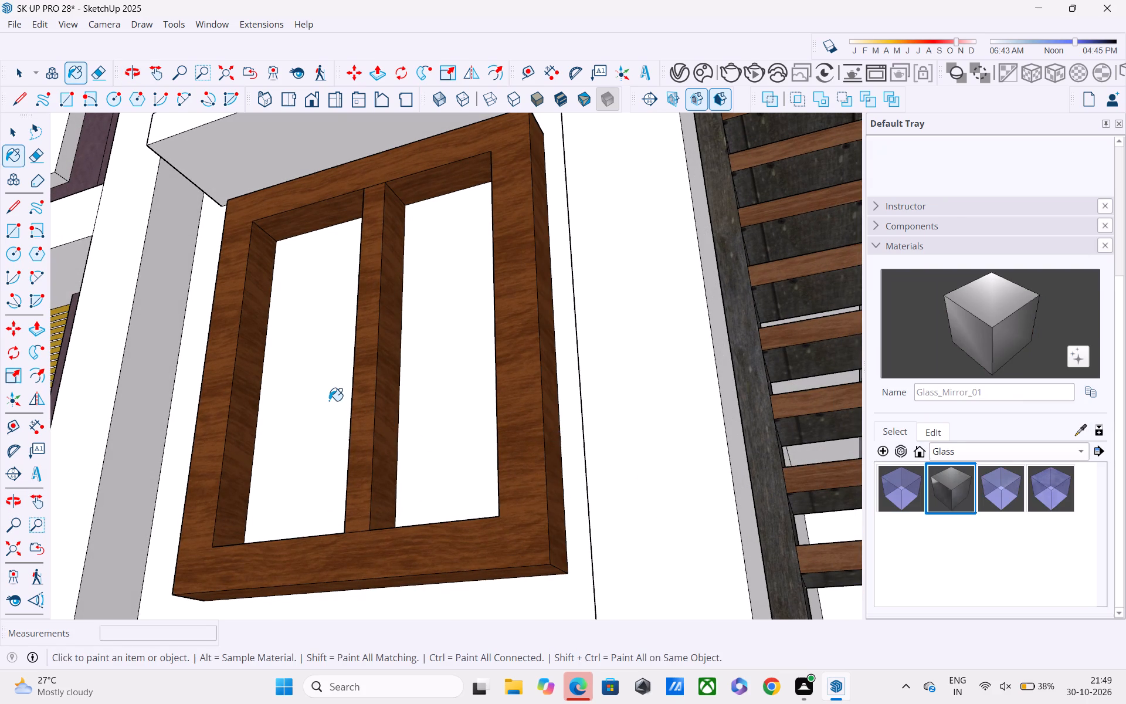
left_click(411, 419)
Examine the finished window and the whole front elevation for surfaces still unpainted.
scroll(437, 425, "down", 6)
middle_click_drag(516, 491, 533, 513)
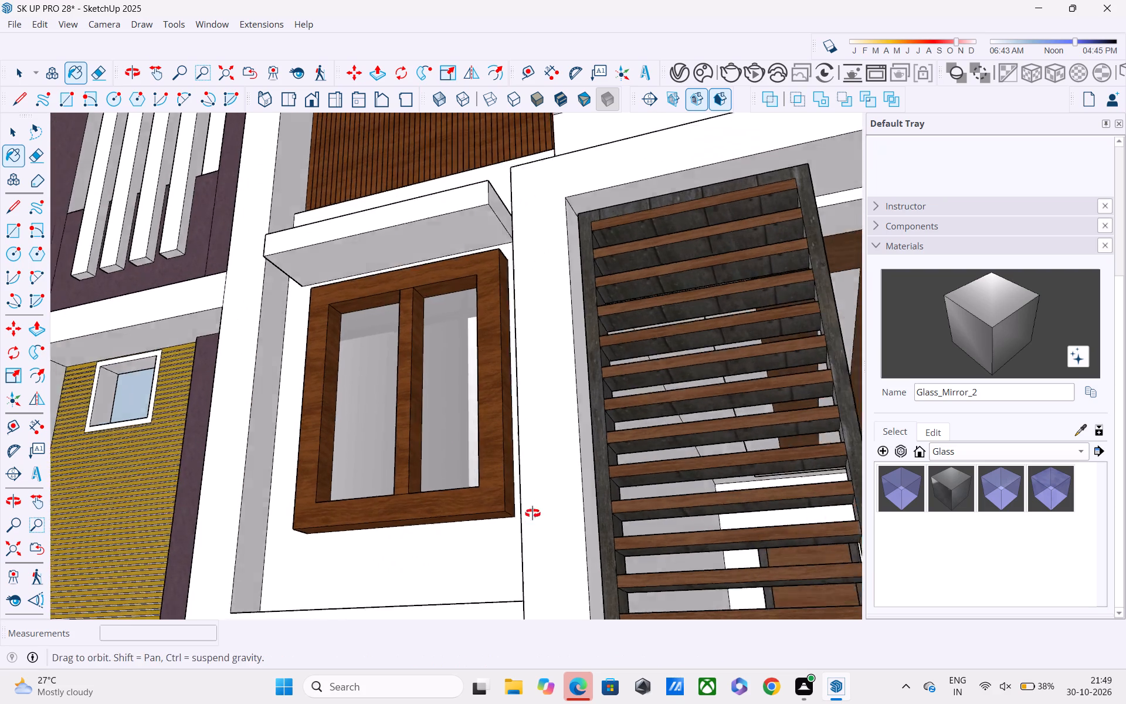
middle_click_drag(533, 513, 568, 544)
scroll(568, 544, "up", 1)
scroll(561, 520, "down", 8)
scroll(556, 522, "up", 1)
middle_click_drag(556, 522, 565, 563)
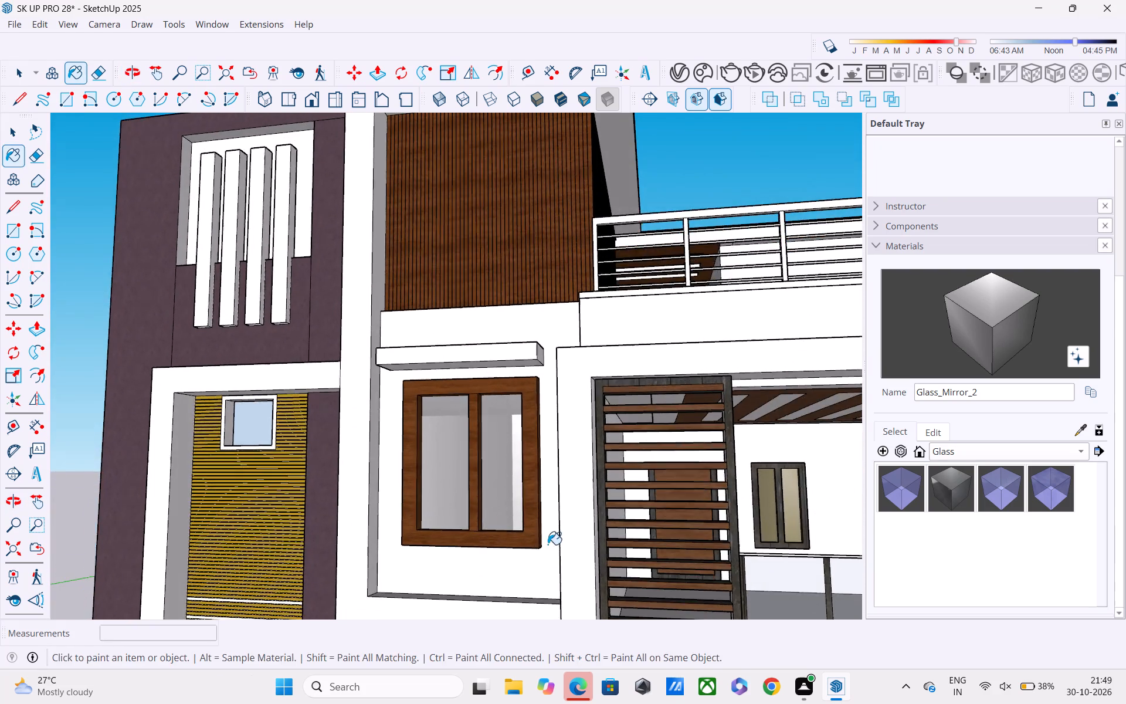
scroll(538, 534, "down", 3)
middle_click_drag(538, 534, 429, 492)
scroll(421, 486, "down", 3)
middle_click_drag(424, 490, 522, 595)
scroll(515, 568, "down", 4)
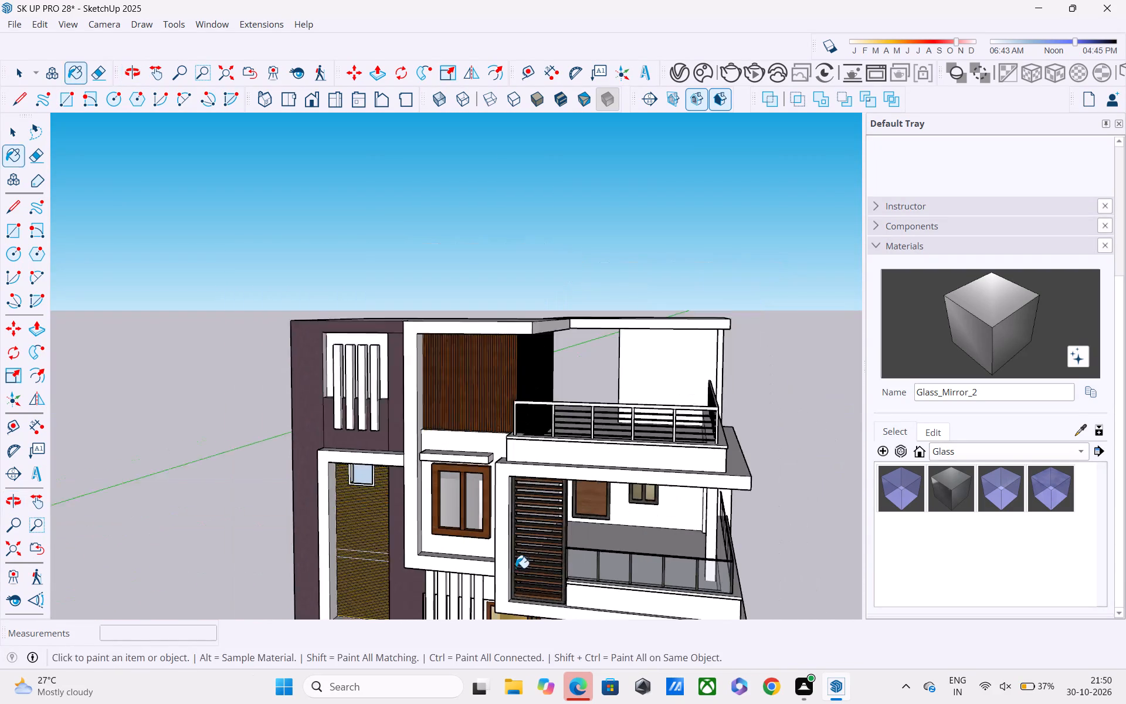
middle_click_drag(515, 566, 471, 471, "shift")
scroll(470, 470, "up", 1)
Paint the front terrace parapet, the wall around the new window, the balcony frame and the balcony parapet with solid color C01_Vanilla_Cream.
left_click(935, 452)
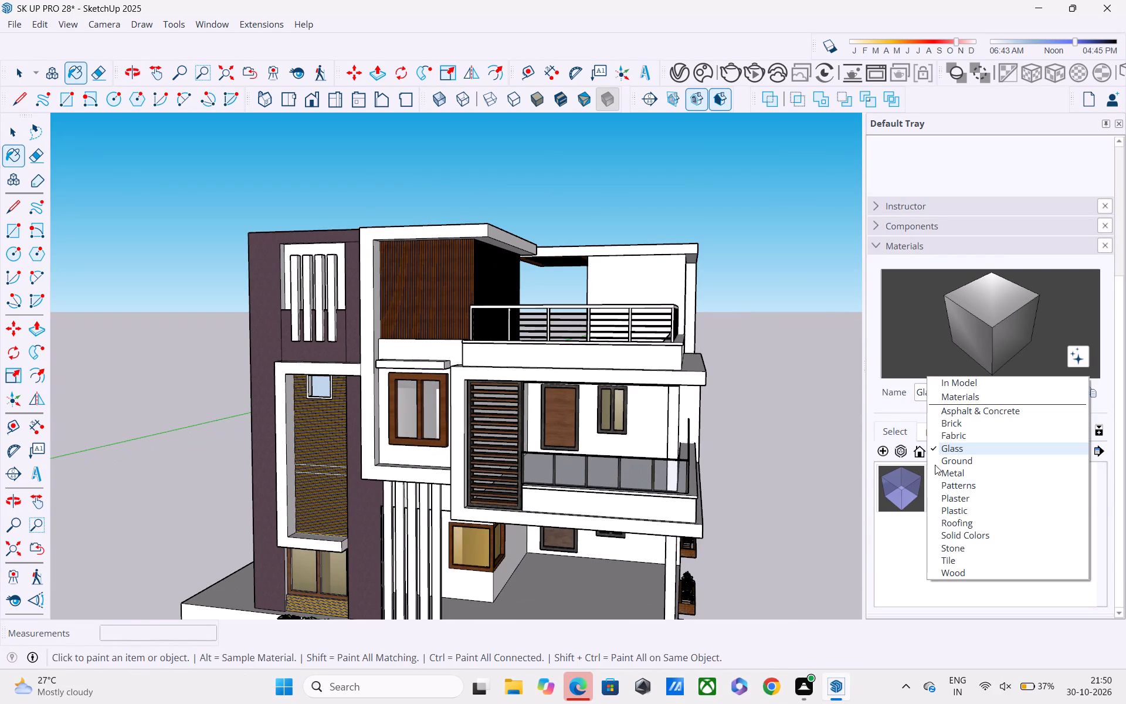
left_click(959, 533)
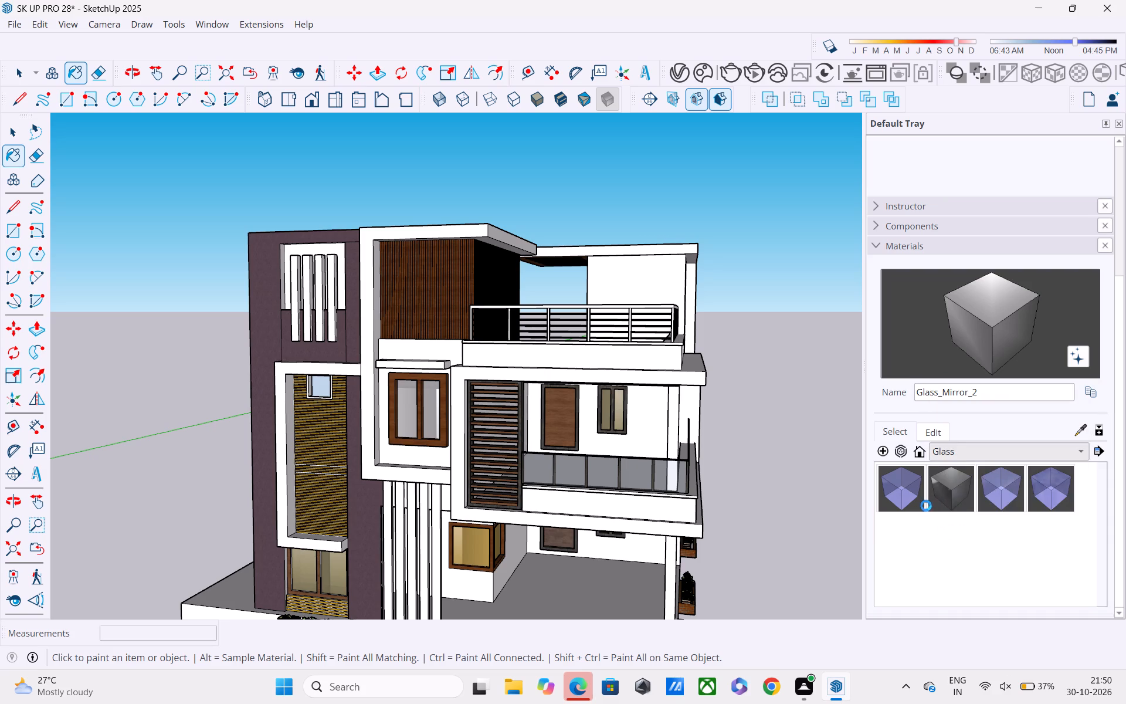
scroll(925, 525, "down", 2)
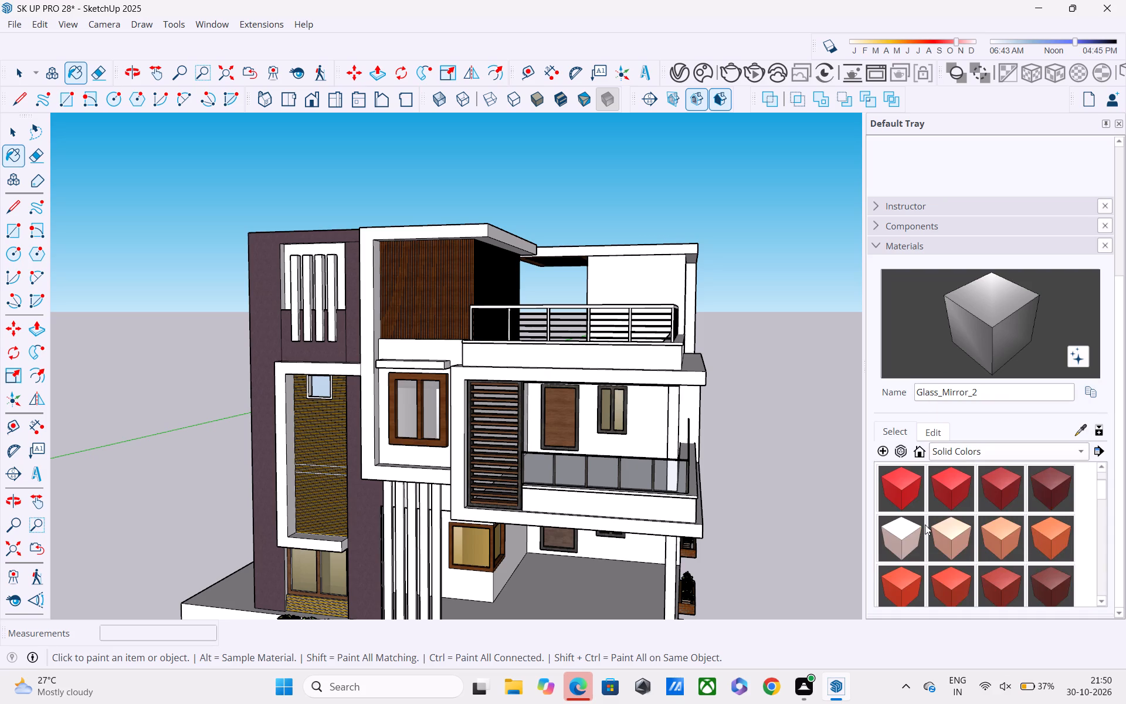
left_click(900, 529)
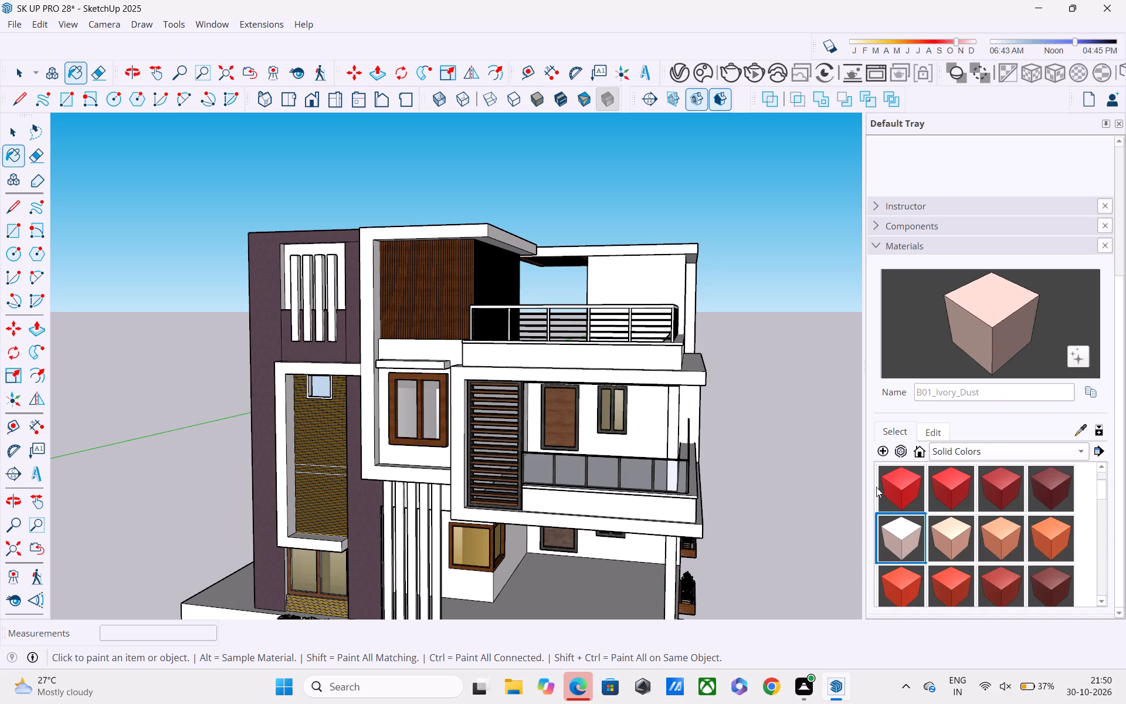
scroll(899, 539, "down", 2)
left_click(902, 541)
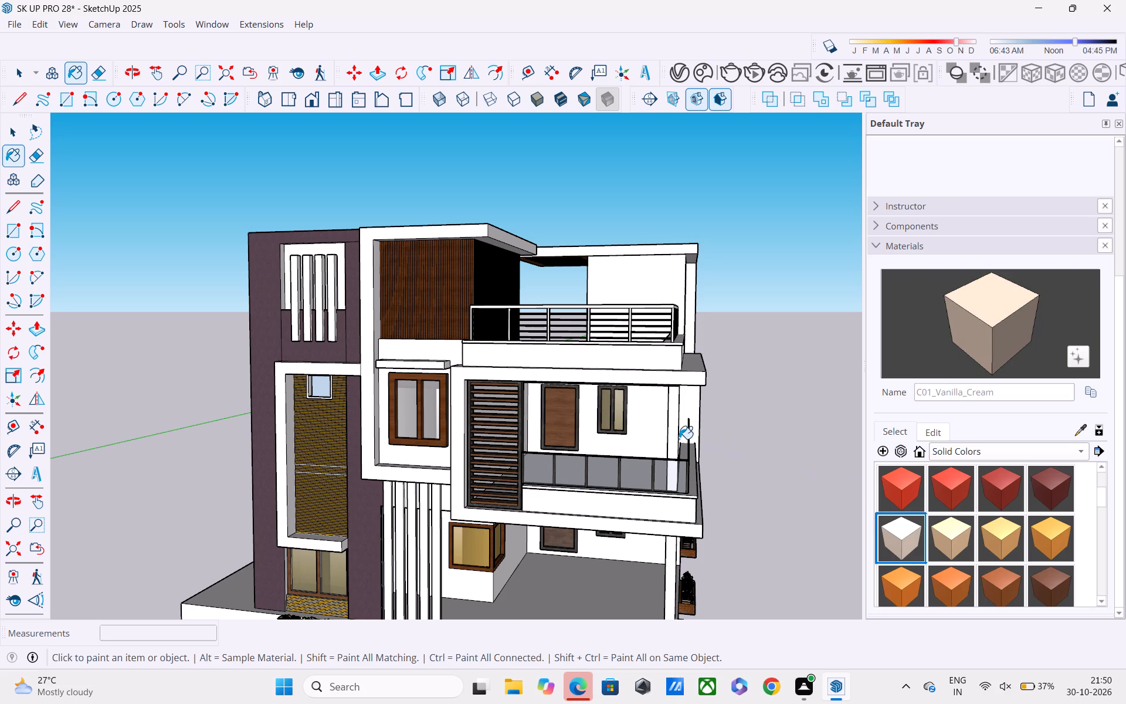
left_click(489, 356)
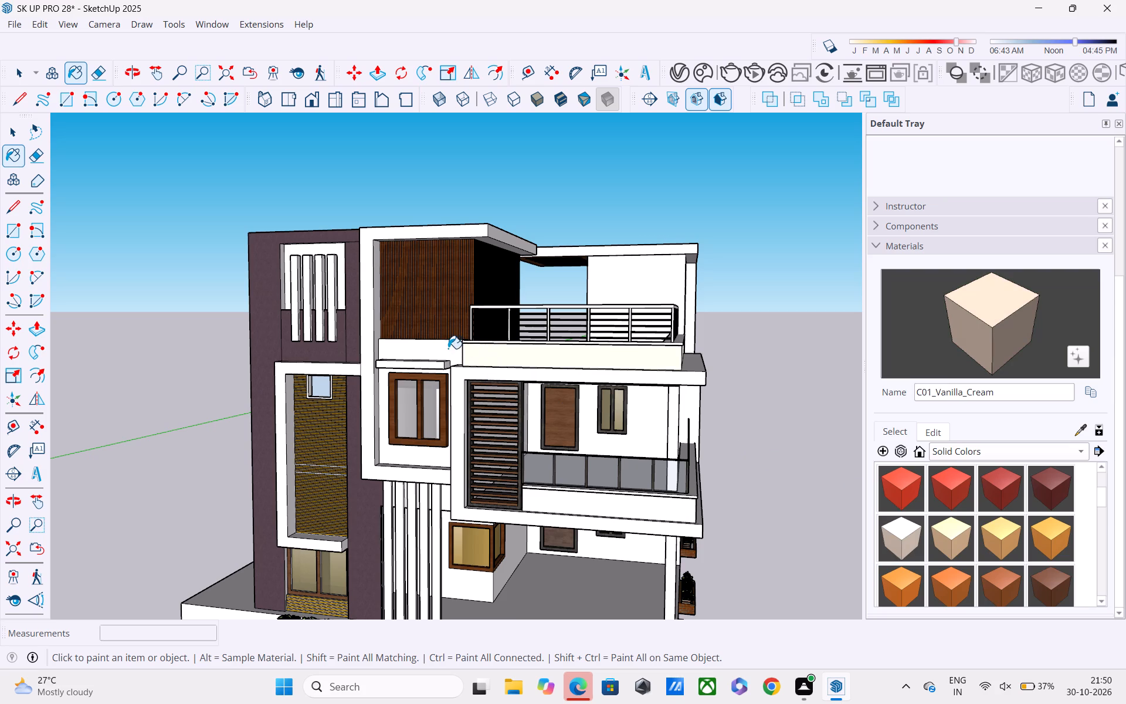
left_click(448, 348)
left_click(455, 427)
middle_click_drag(531, 516, 484, 431)
left_click(587, 448)
Paint the balcony parapet's side face, the slab edge below it and the porch column with C01_Vanilla_Cream.
middle_click_drag(625, 458, 532, 453)
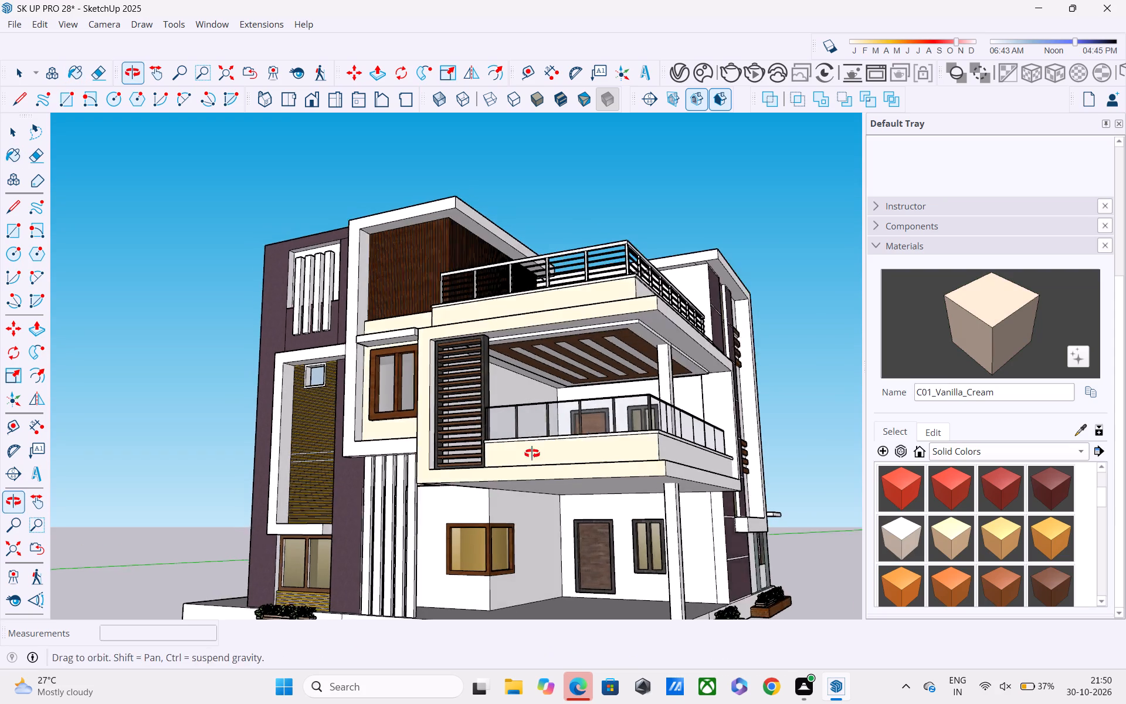
middle_click_drag(532, 453, 503, 452)
left_click(604, 446)
left_click(647, 512)
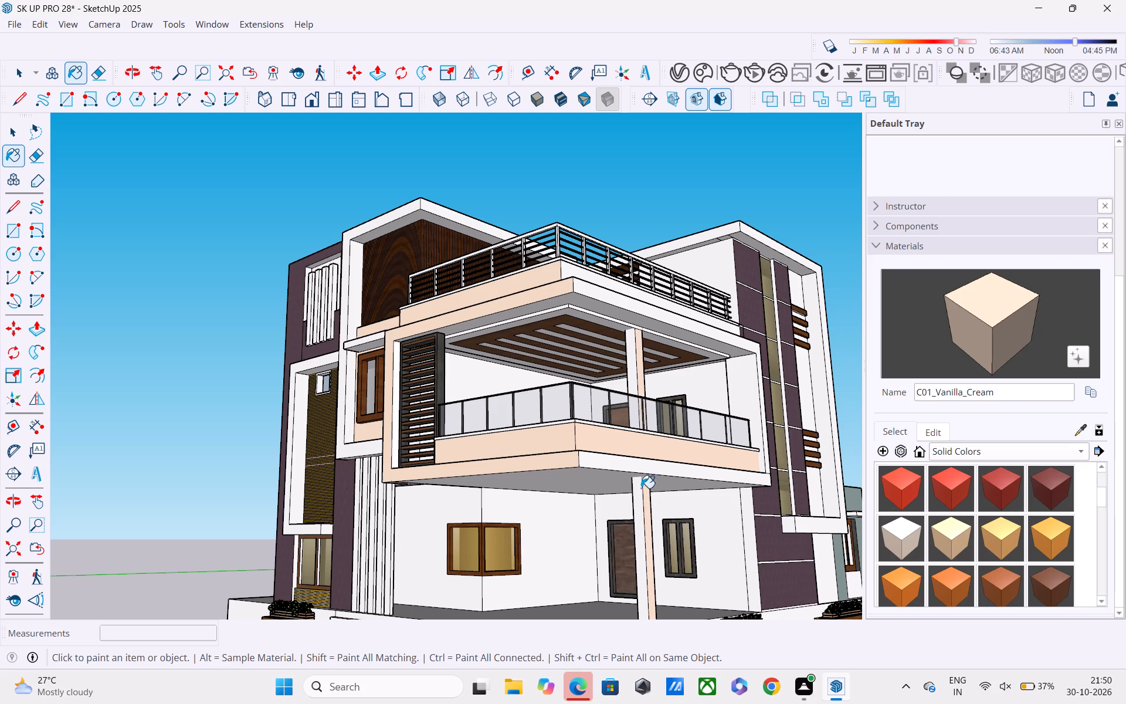
left_click(630, 465)
left_click(635, 497)
Paint the balcony underside, the porch's back wall and its side wall with the narrow end face in C01_Vanilla_Cream.
middle_click_drag(653, 516, 658, 520)
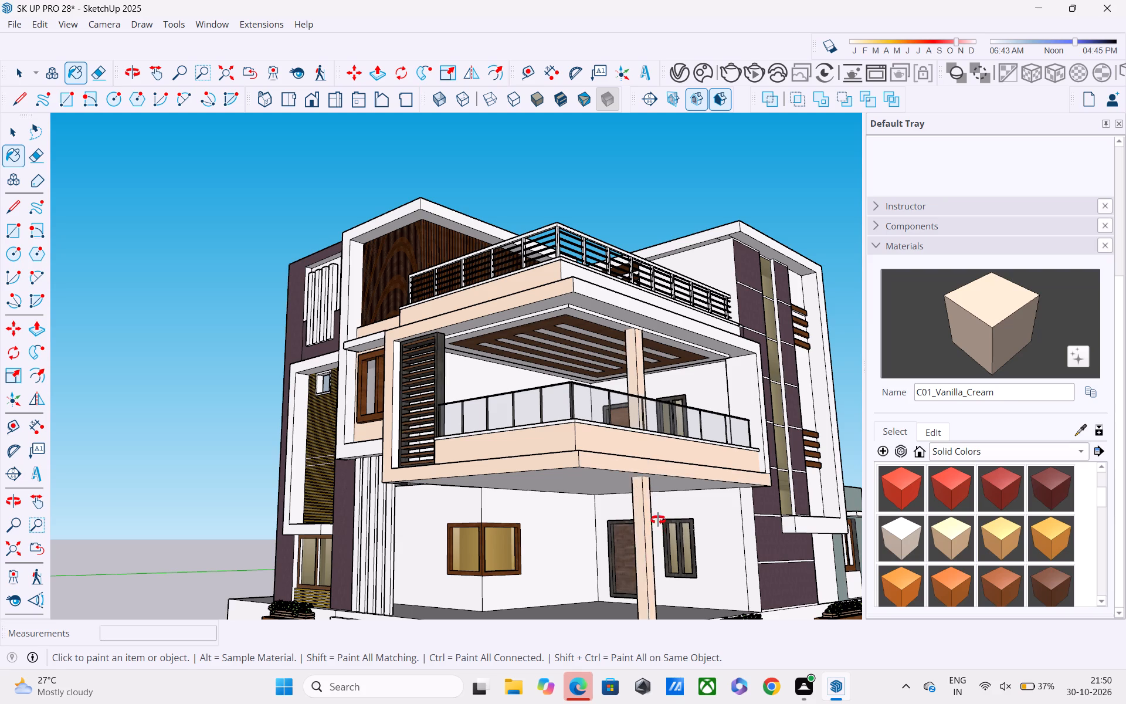
middle_click_drag(658, 520, 701, 481)
middle_click_drag(710, 473, 390, 503)
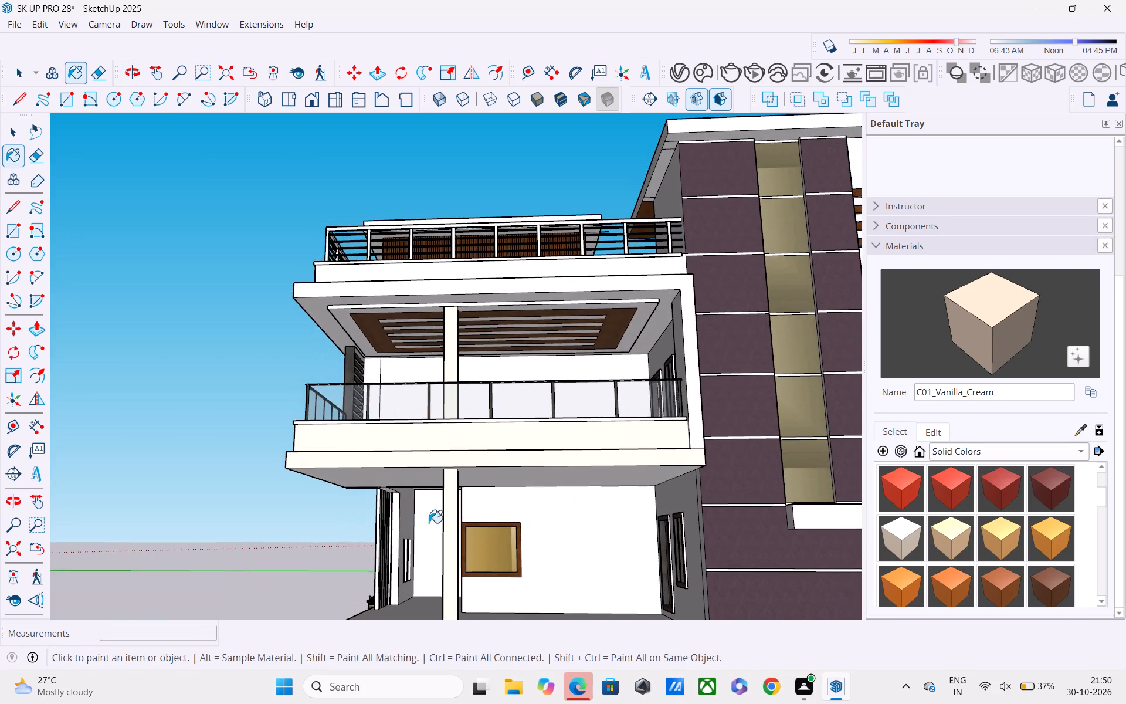
middle_click_drag(450, 522, 432, 451)
left_click(513, 402)
left_click(612, 492)
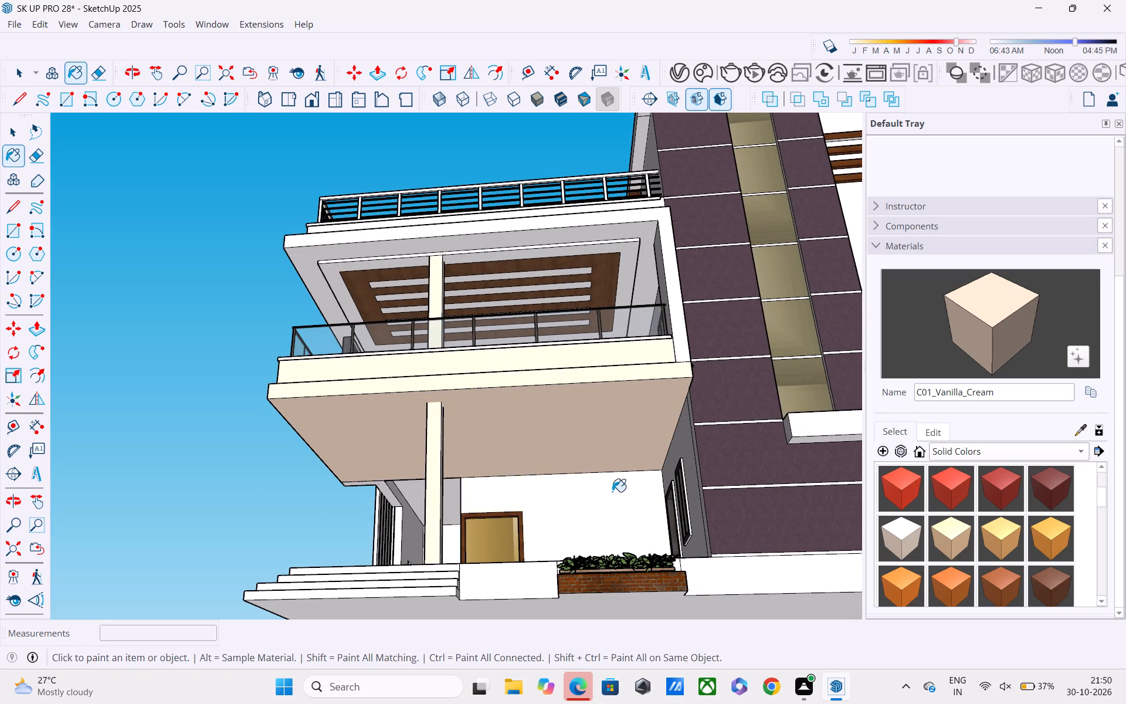
scroll(538, 479, "down", 1)
middle_click_drag(548, 508, 534, 483)
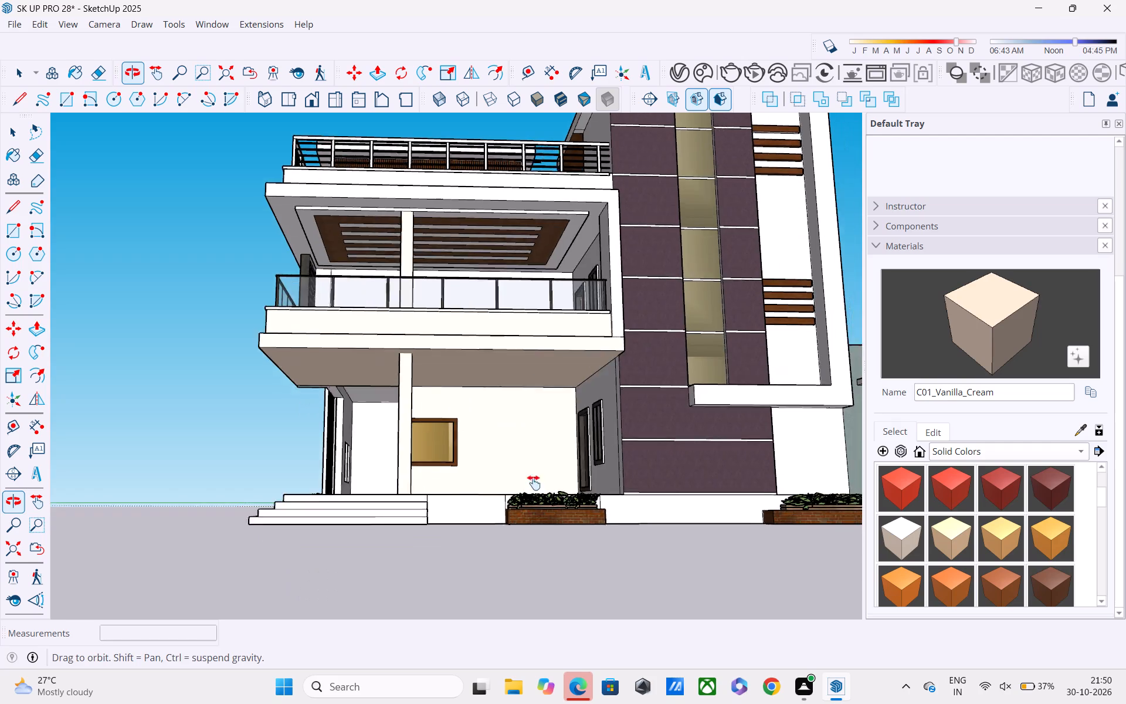
middle_click_drag(534, 483, 528, 471)
middle_click_drag(610, 501, 713, 554)
left_click(639, 413)
middle_click_drag(651, 435, 657, 442)
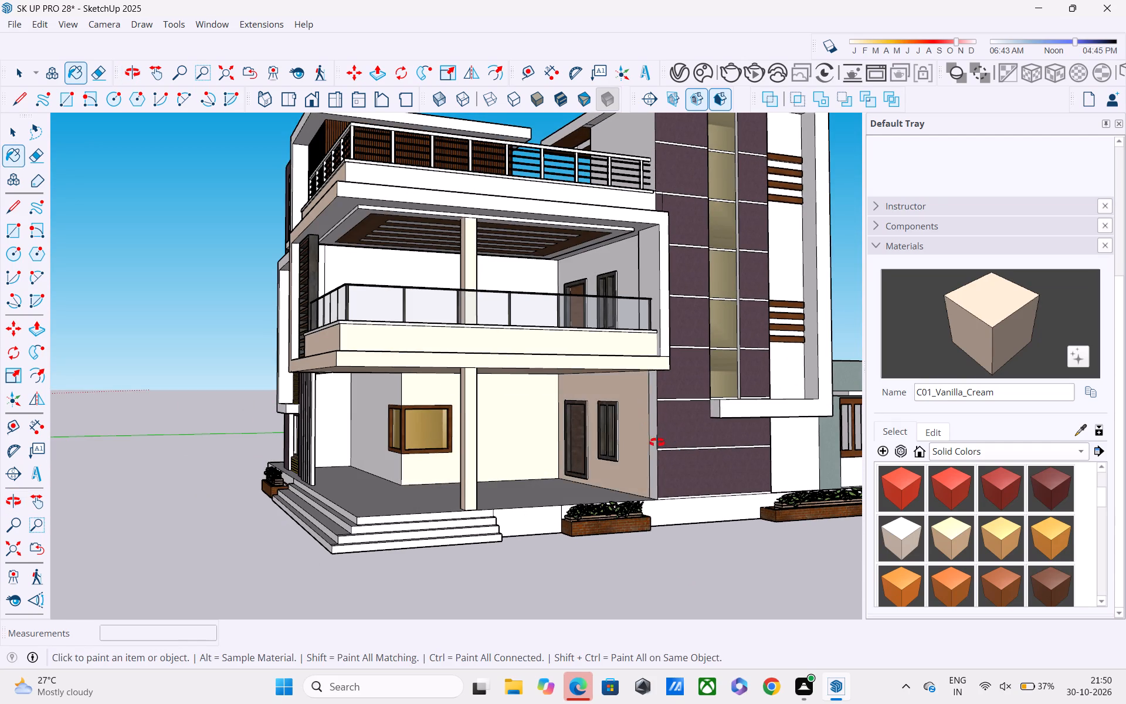
middle_click_drag(657, 442, 674, 445)
scroll(672, 435, "up", 3)
left_click(656, 398)
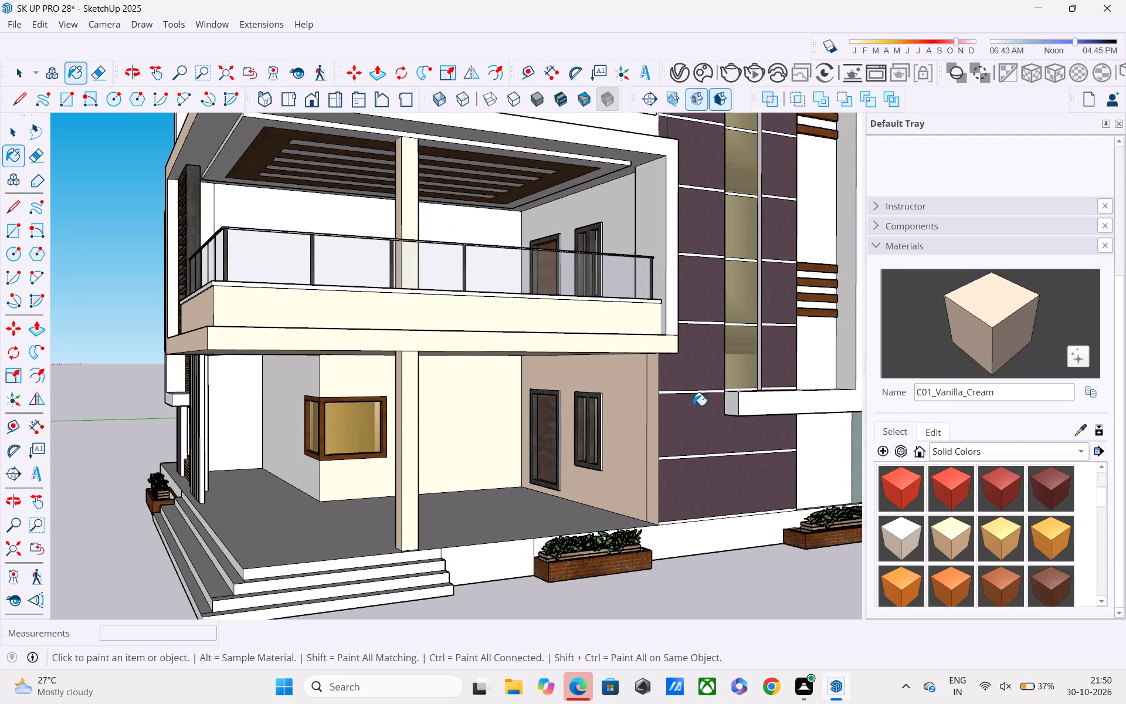
Paint the L-shaped projecting frame beside the purple cladding, the wall beneath it and the wall behind the wooden strips in C01_Vanilla_Cream.
left_click(742, 409)
left_click(738, 402)
middle_click_drag(754, 418, 444, 418)
scroll(447, 423, "down", 3)
middle_click(731, 408)
left_click(646, 479)
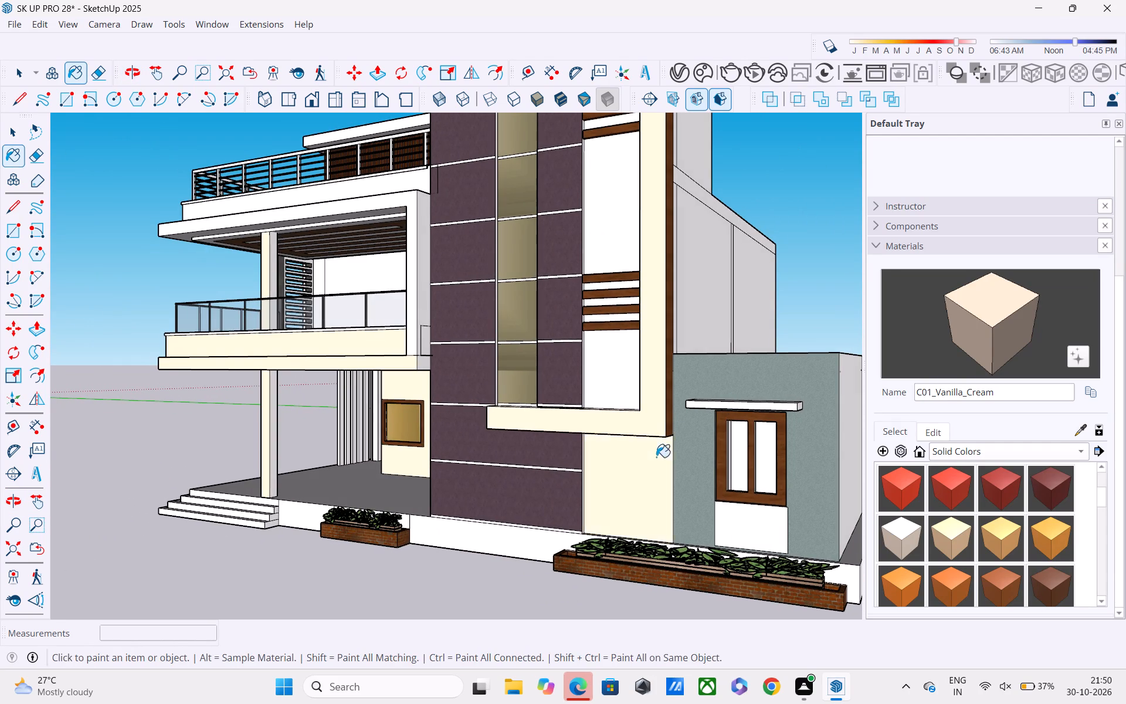
middle_click_drag(656, 456, 538, 492)
middle_click_drag(534, 480, 622, 486)
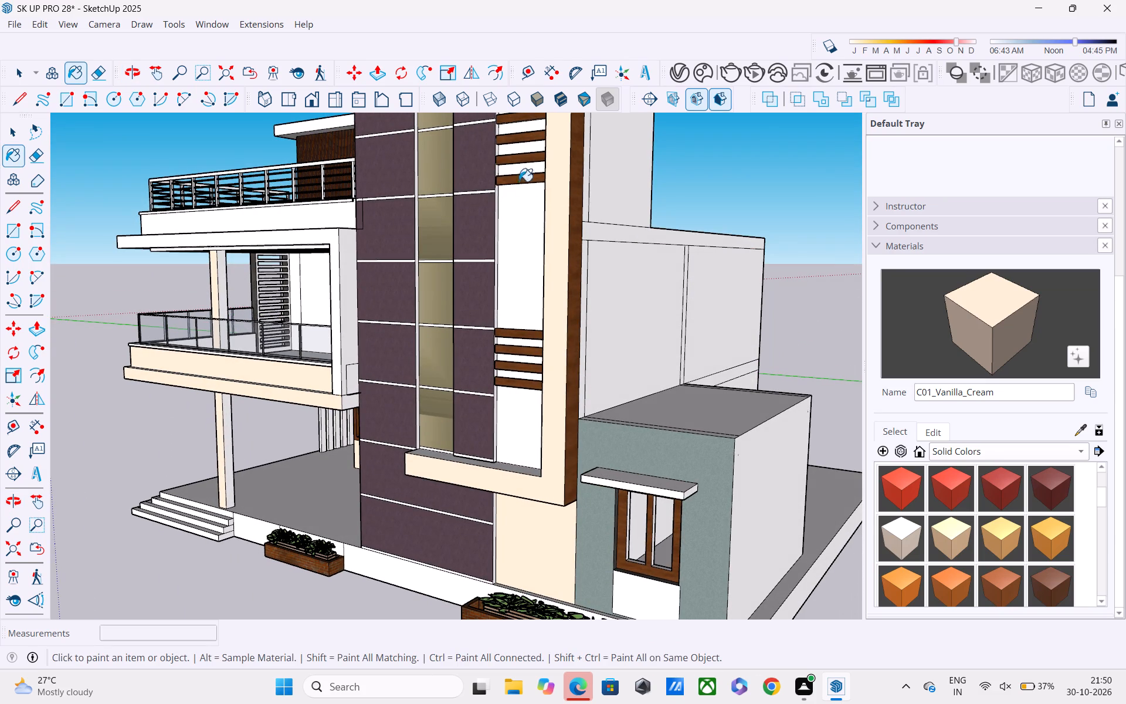
left_click(533, 213)
Paint the first-floor side wall panel above the annex roof, its narrow edge strip and the slab band above in C01_Vanilla_Cream.
left_click(642, 326)
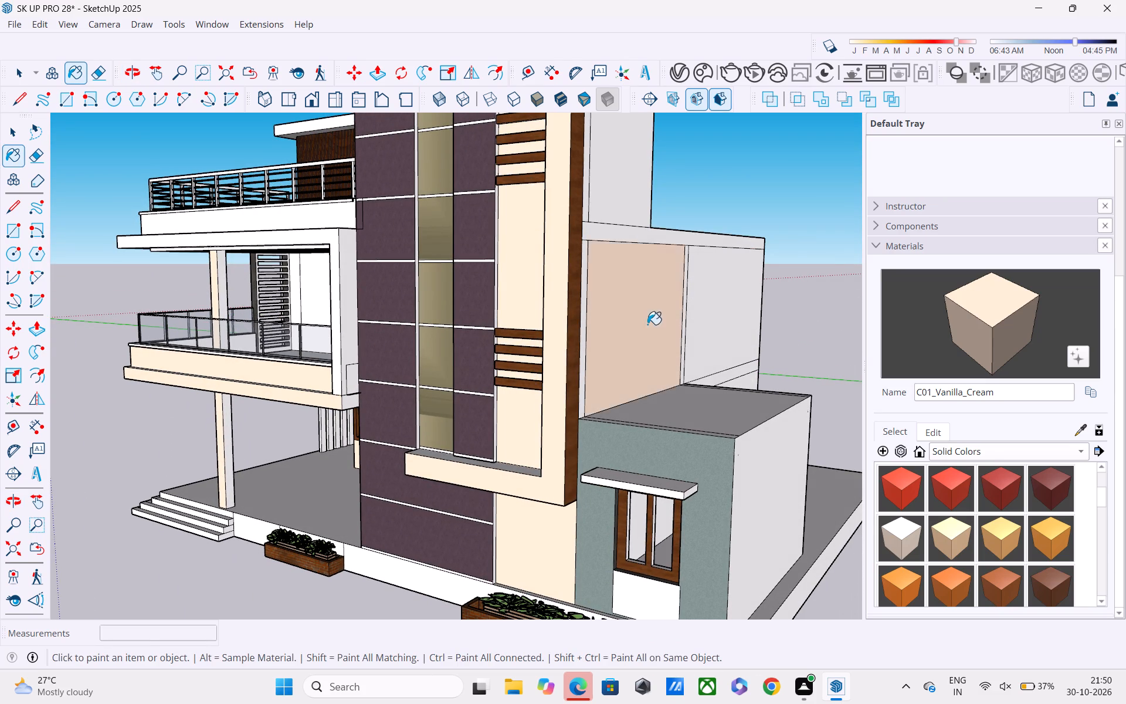
middle_click_drag(647, 325, 530, 310)
scroll(643, 340, "down", 1)
scroll(485, 296, "up", 2)
left_click(393, 258)
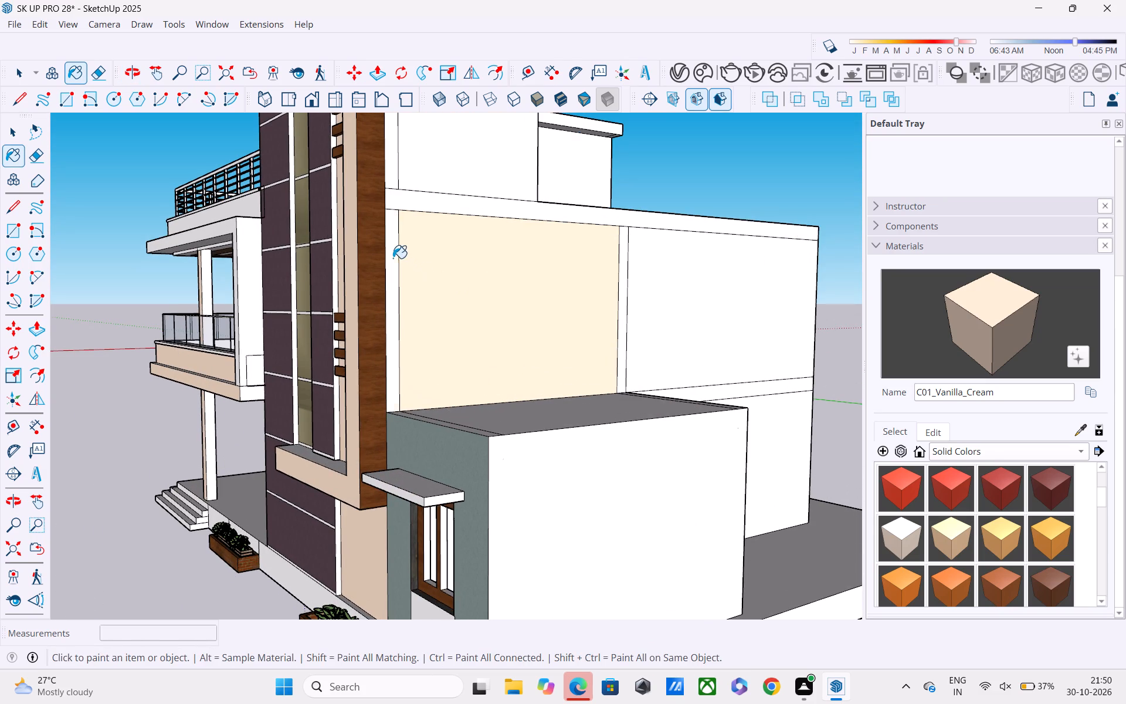
left_click(416, 208)
Paint the top-floor side wall and the narrow strip beside the wooden fin in C01_Vanilla_Cream.
middle_click_drag(480, 373, 484, 497, "shift")
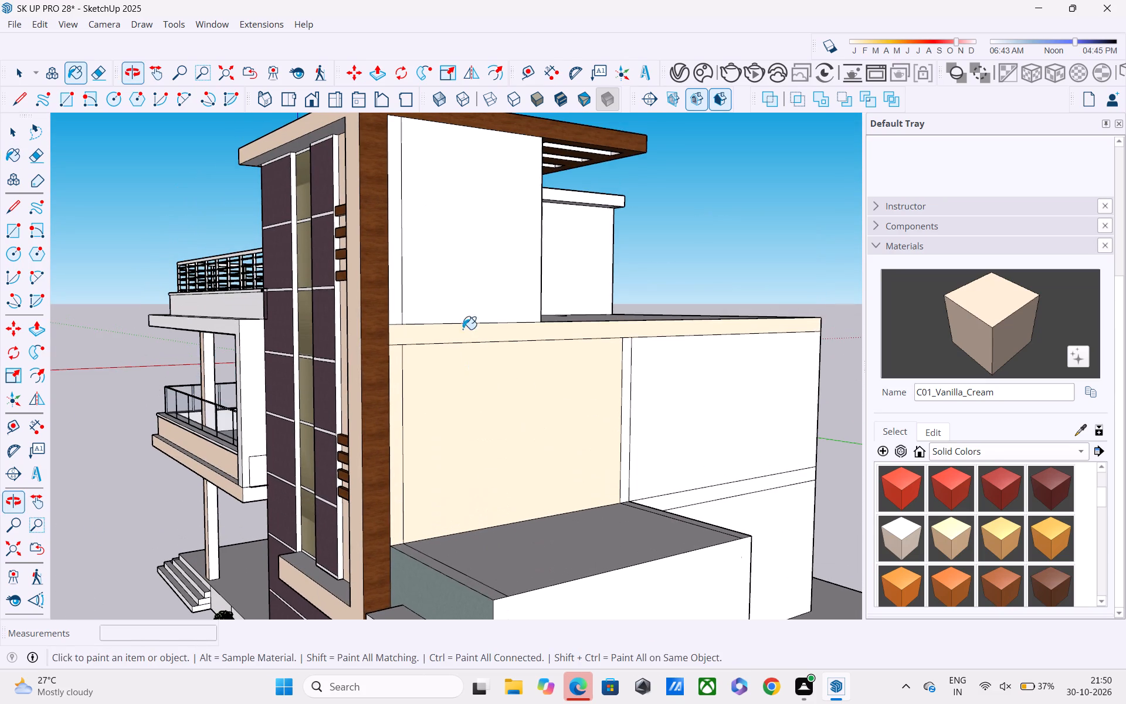
left_click(456, 312)
left_click(403, 266)
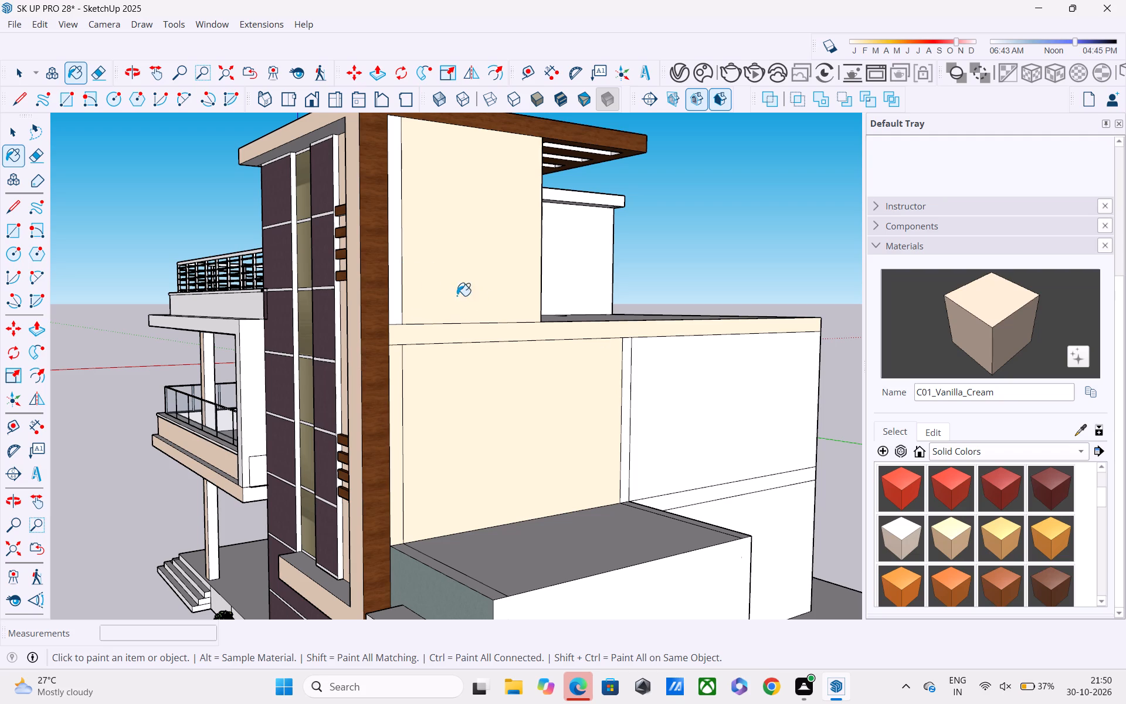
left_click(398, 277)
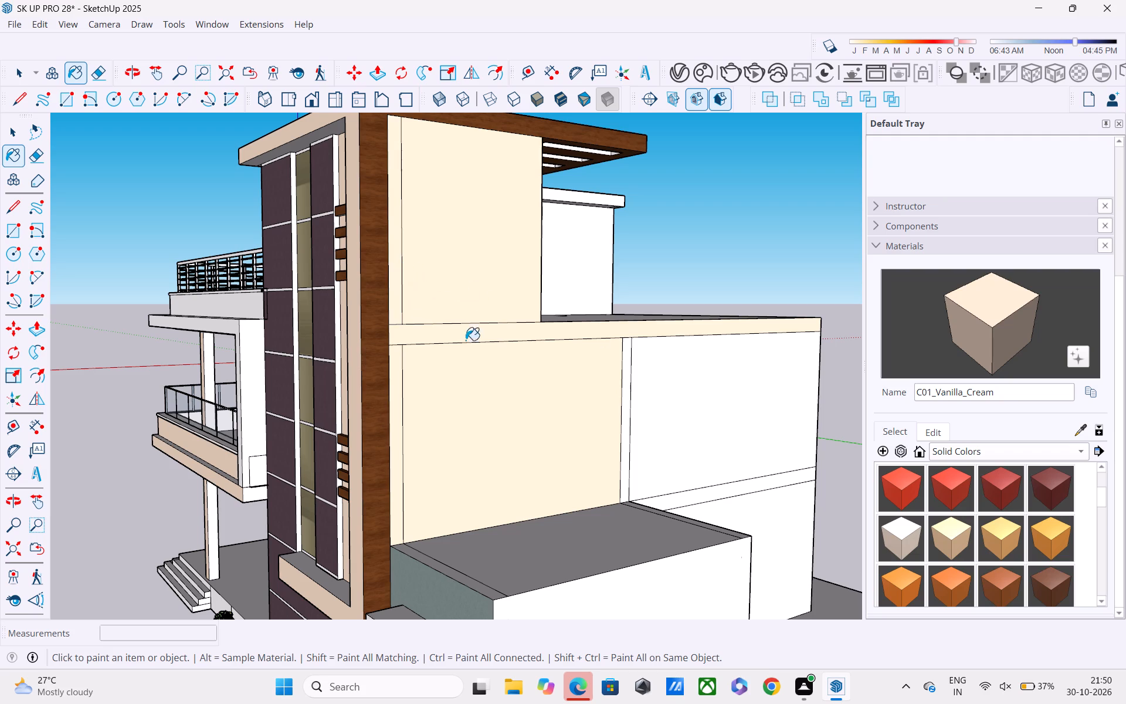
Paint the rear first-floor side panel, its column strip, the lower slab band, the ground-floor wall and the annex side wall in C01_Vanilla_Cream.
left_click(654, 412)
left_click(626, 412)
middle_click_drag(645, 422, 508, 344)
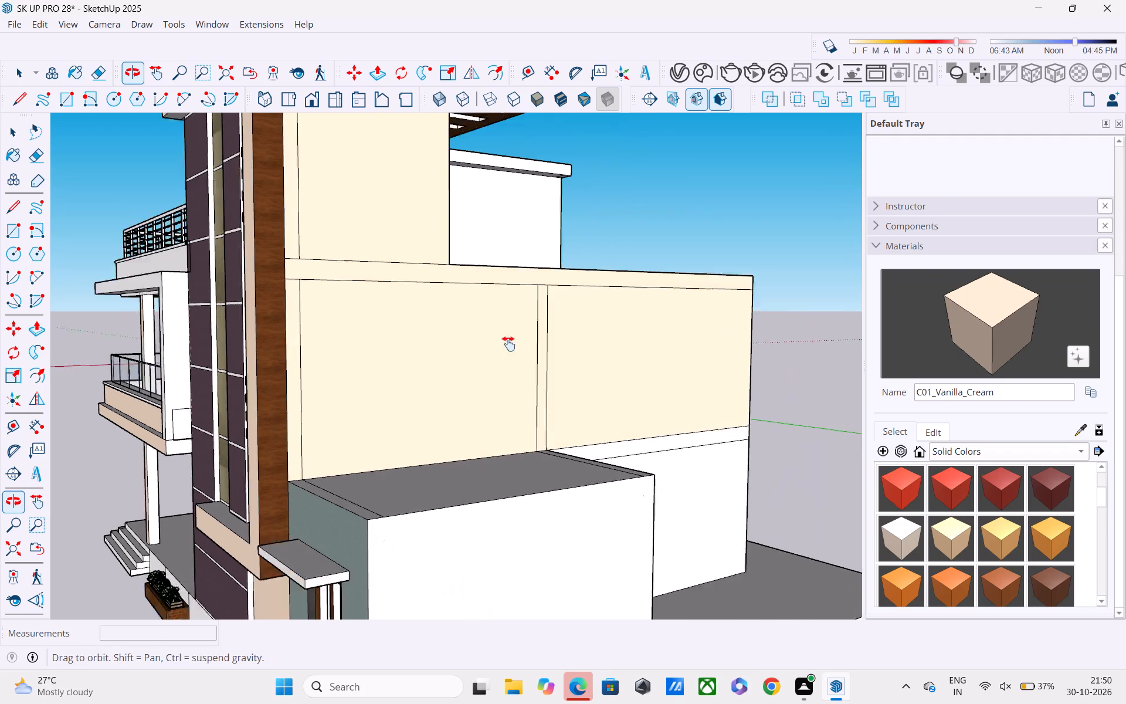
middle_click_drag(508, 344, 494, 333)
left_click(650, 445)
left_click(584, 411)
left_click(483, 495)
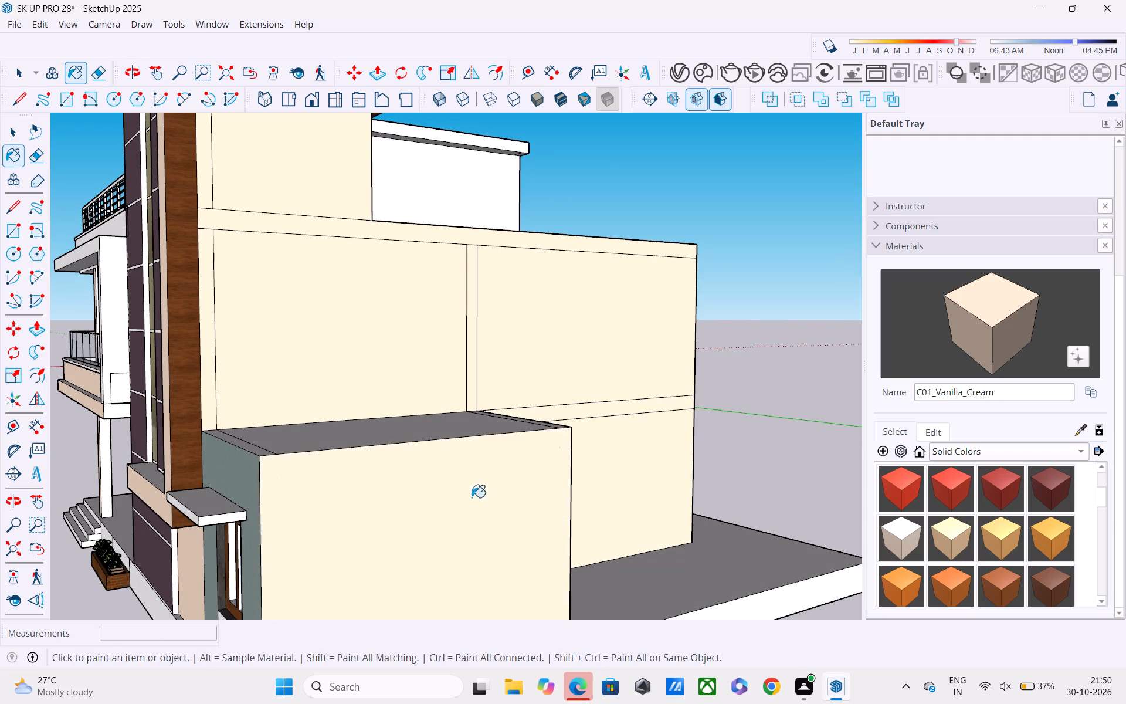
Paint the terrace parapet's side face, the slab ledge and the slab edge below it in C01_Vanilla_Cream.
middle_click_drag(460, 497, 690, 427)
scroll(711, 418, "down", 4)
middle_click_drag(619, 529, 759, 539)
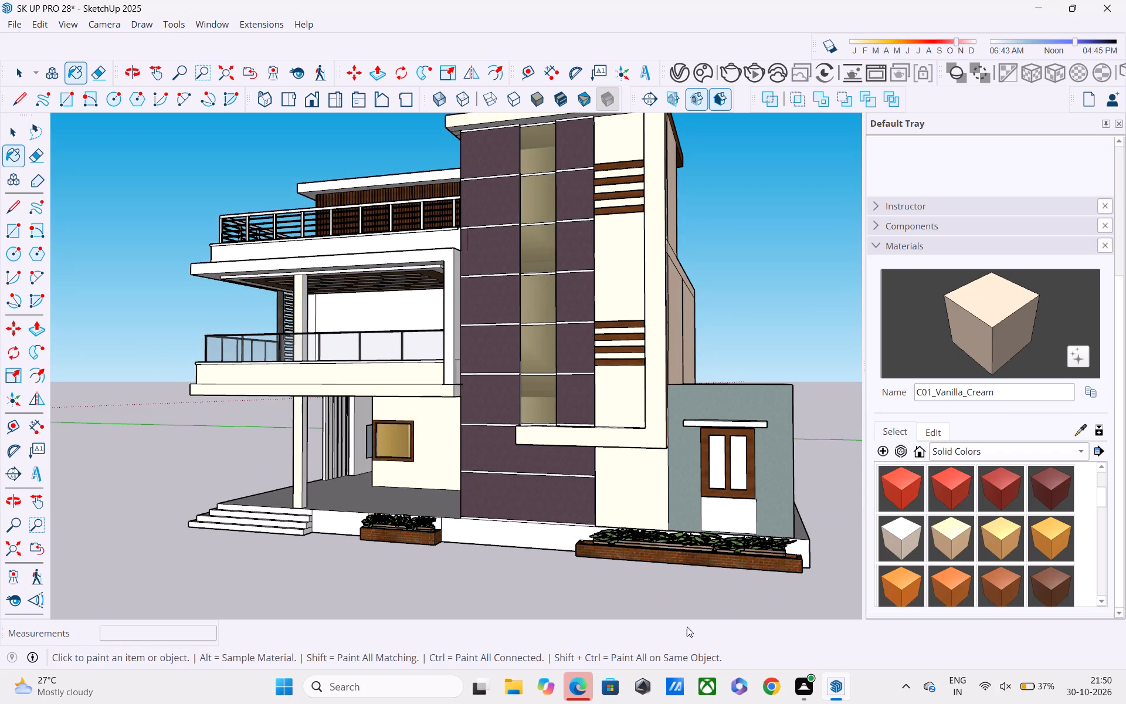
middle_click_drag(570, 473, 1008, 609)
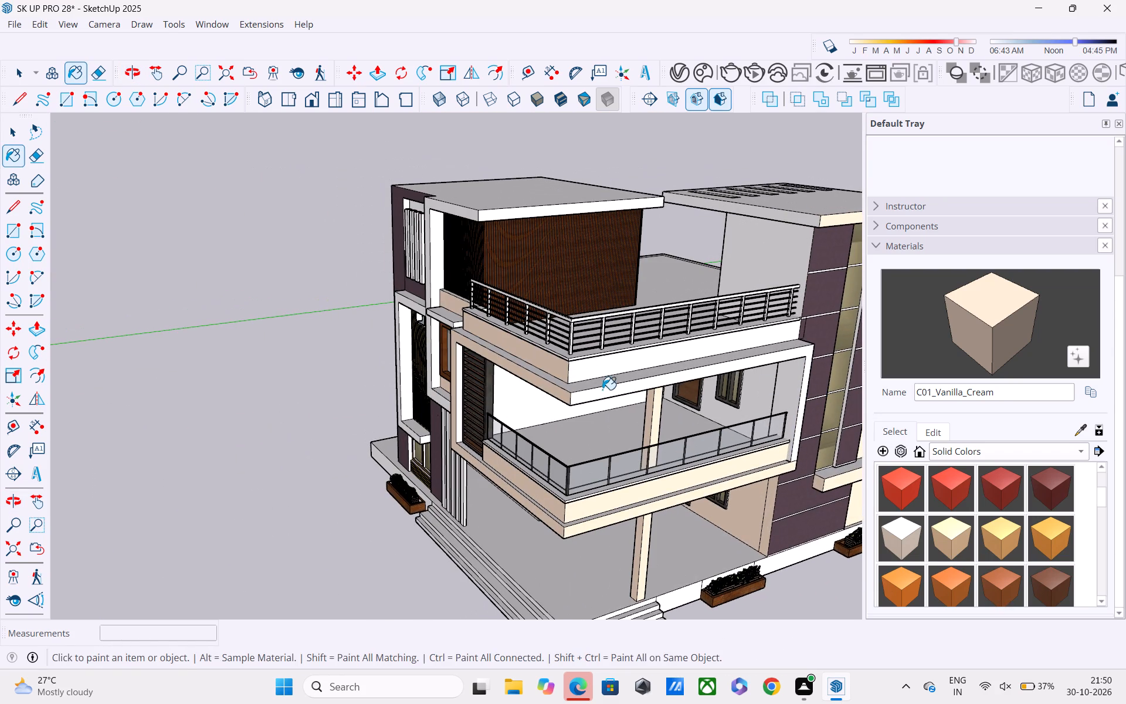
left_click(587, 372)
left_click(575, 391)
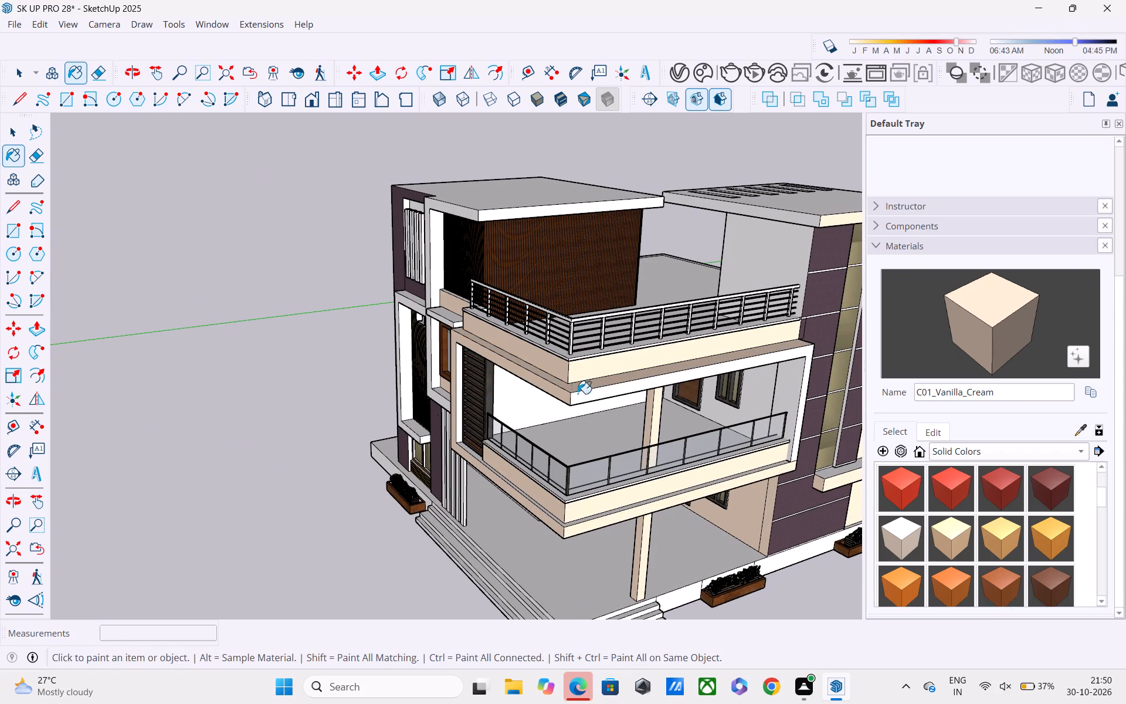
left_click(589, 400)
middle_click_drag(589, 400, 864, 364)
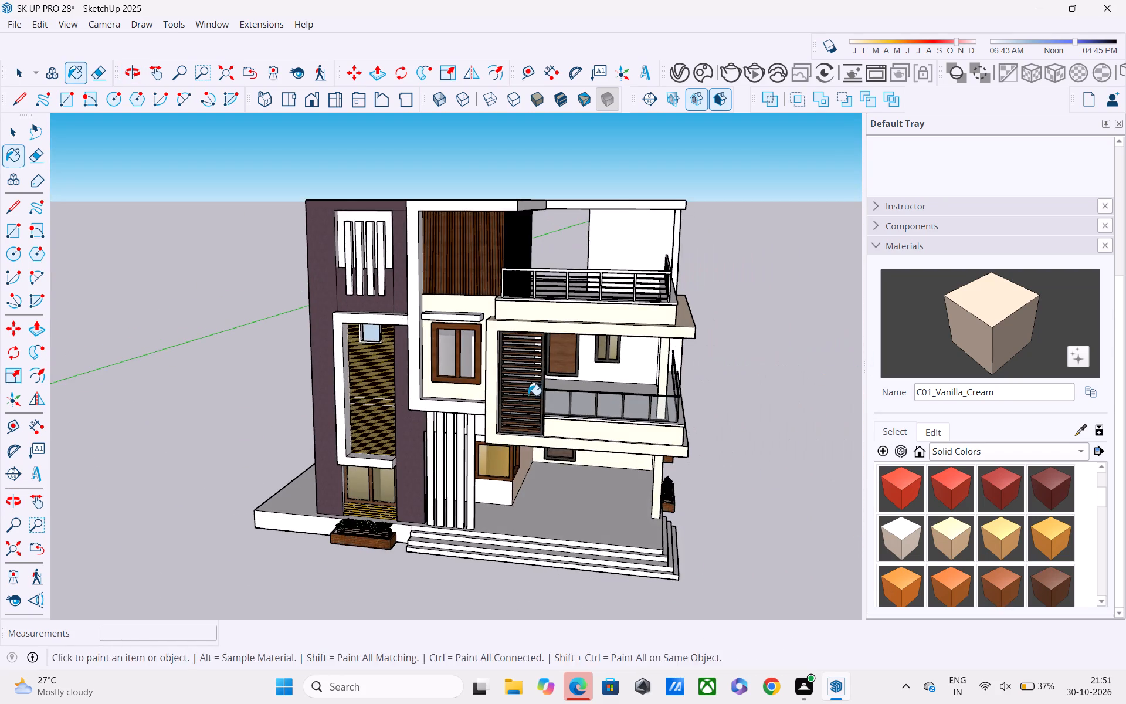
Paint all the remaining matching unpainted faces of the house, starting from the tall window's projecting frame, in C01_Vanilla_Cream.
middle_click_drag(528, 395, 635, 499, "shift")
left_click(519, 366)
middle_click_drag(525, 374, 540, 444)
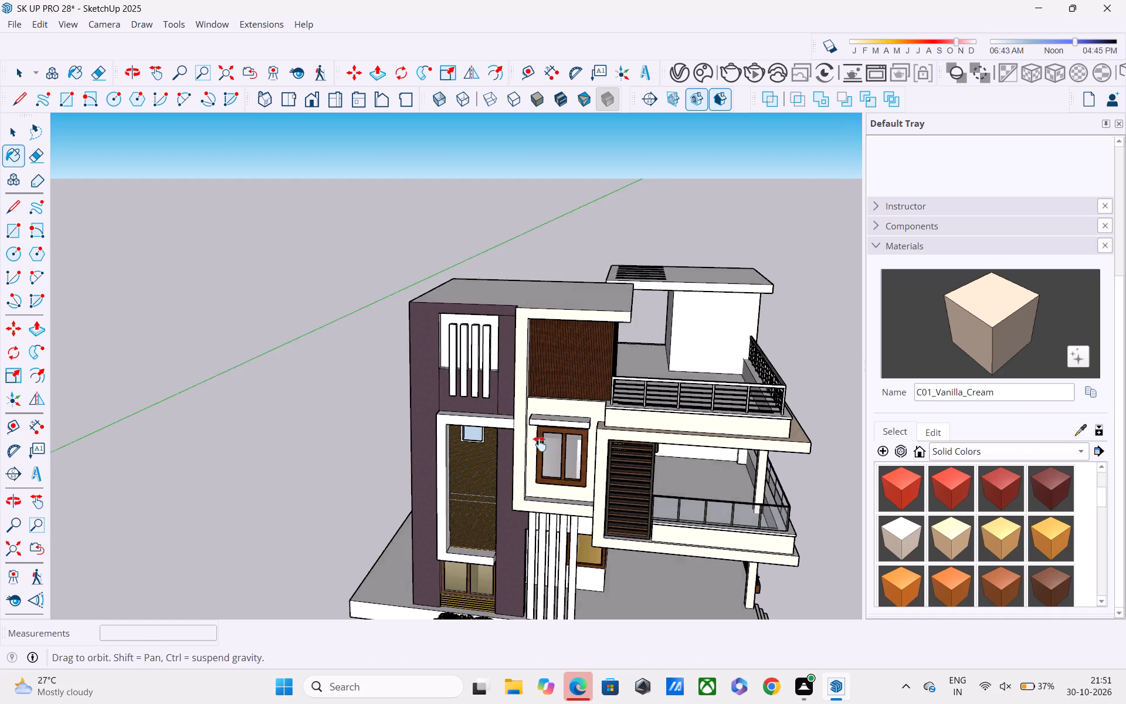
middle_click_drag(540, 444, 549, 537)
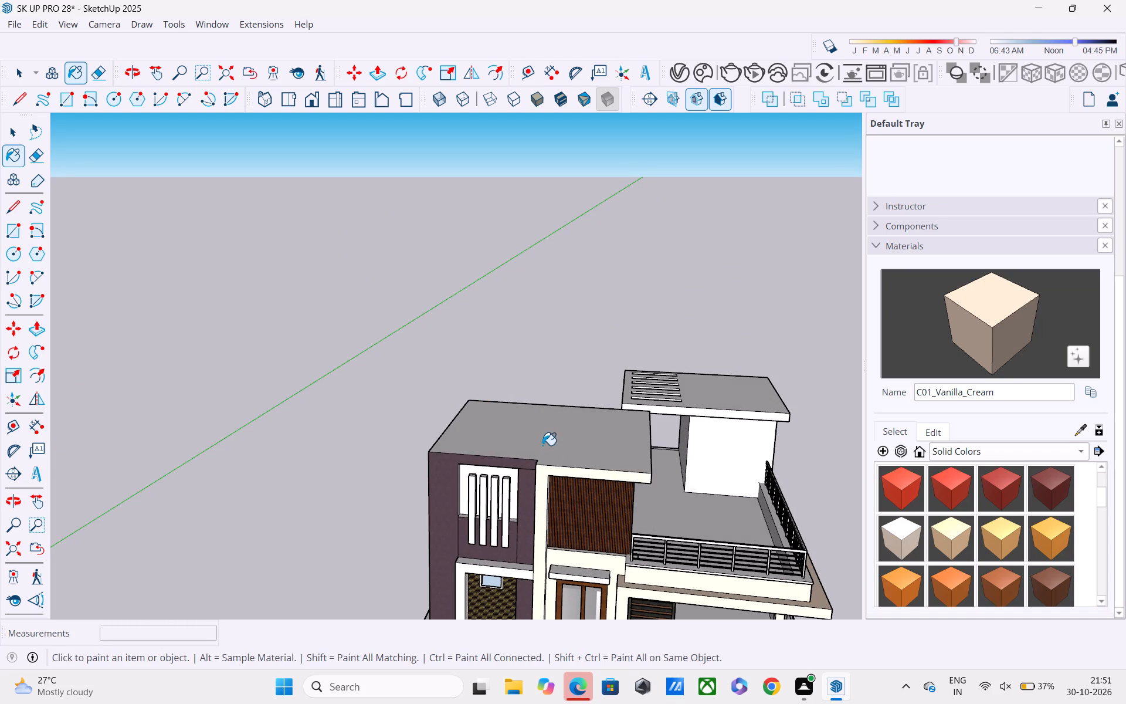
left_click(543, 446)
middle_click_drag(616, 453, 602, 404)
scroll(578, 456, "down", 1)
middle_click_drag(578, 458, 637, 353, "shift")
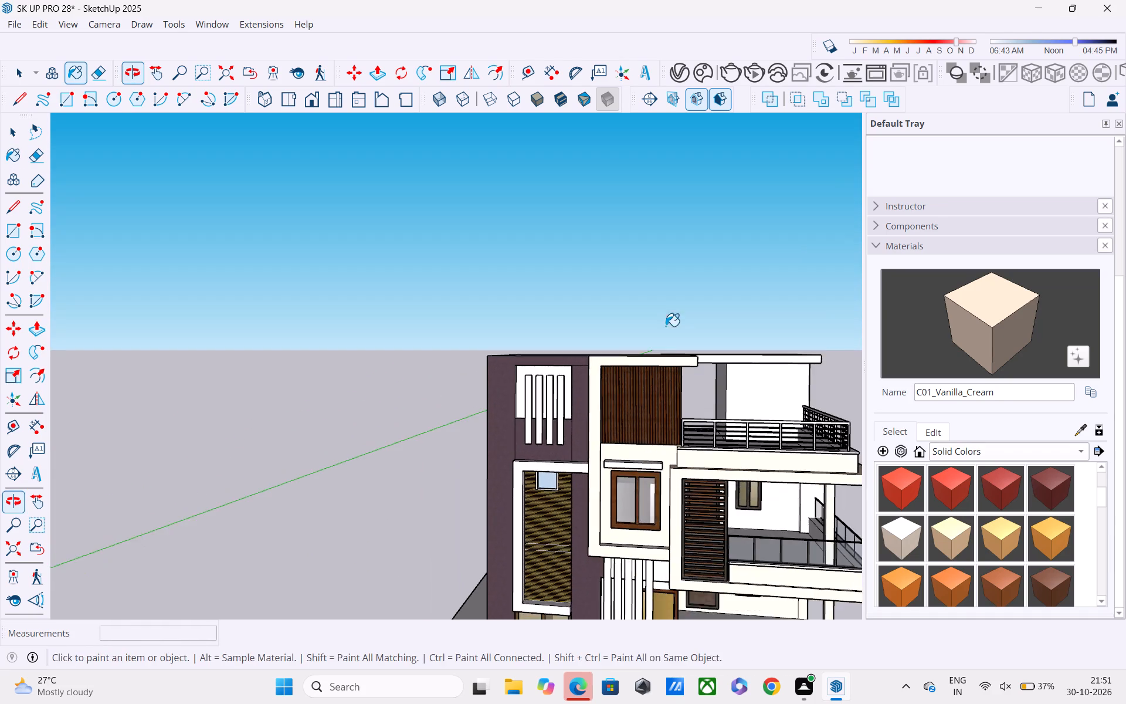
scroll(666, 391, "down", 2)
middle_click_drag(540, 534, 541, 439)
scroll(544, 431, "up", 3)
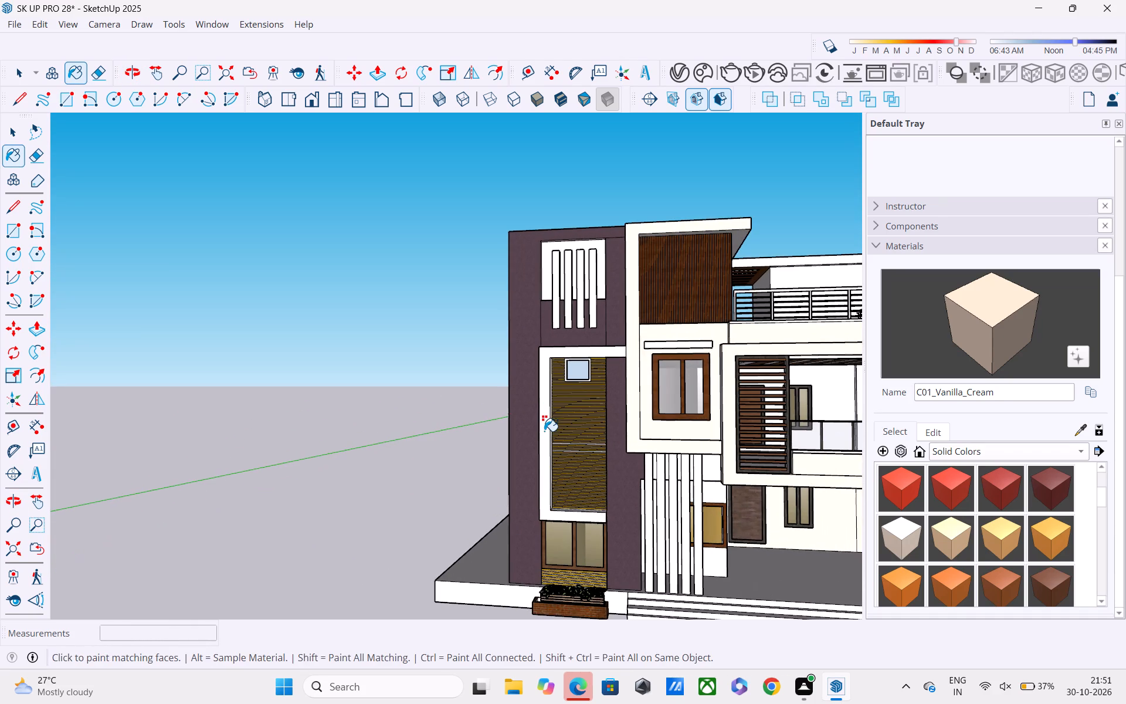
left_click(544, 431)
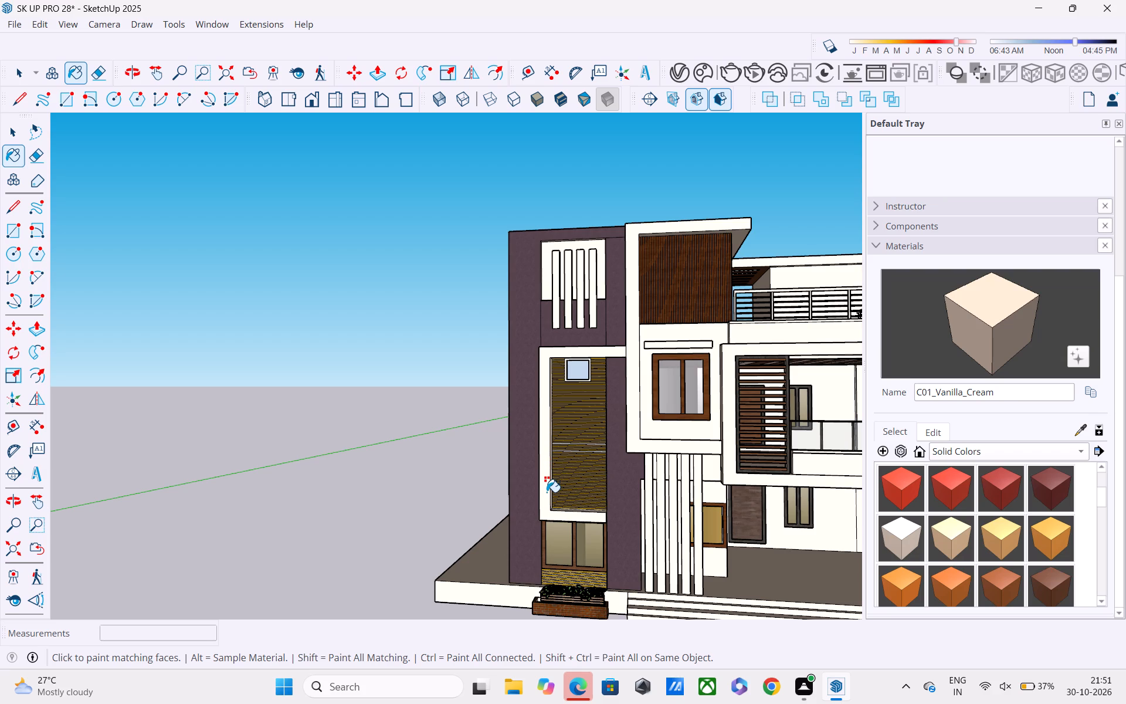
Examine the painted house from the front, side, above and below, checking the facade, roof slabs, balconies, porch and steps.
scroll(548, 506, "down", 1)
middle_click_drag(549, 515, 491, 429)
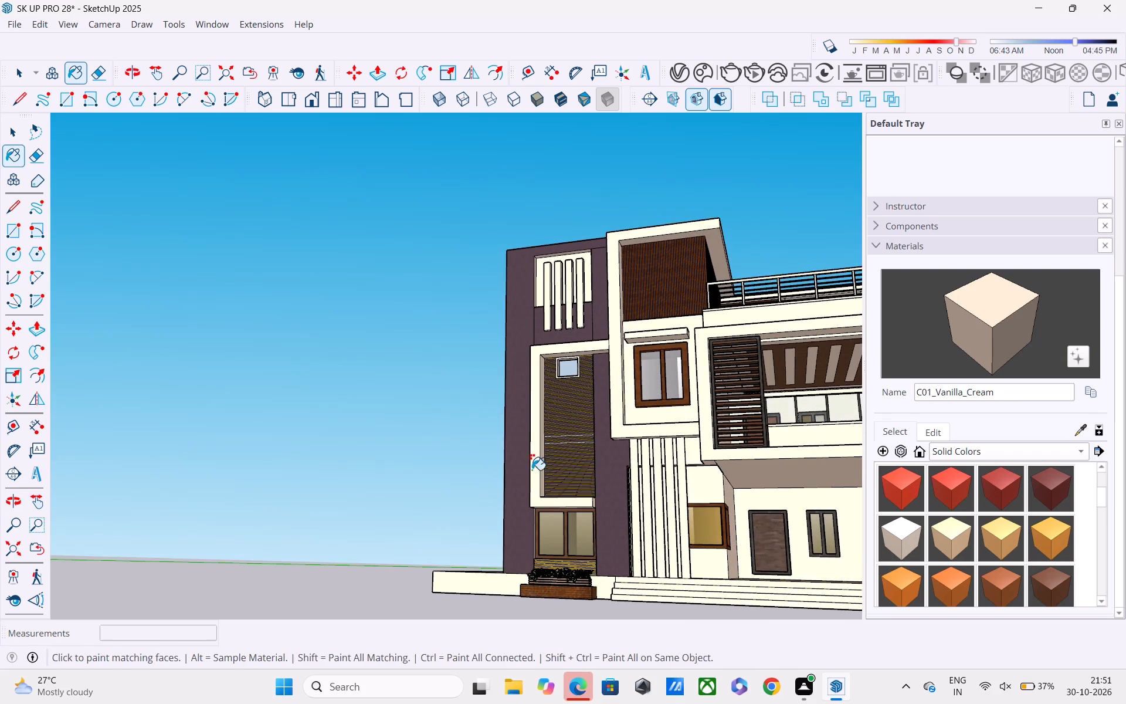
middle_click_drag(532, 470, 495, 383, "shift")
middle_click_drag(538, 436, 411, 447)
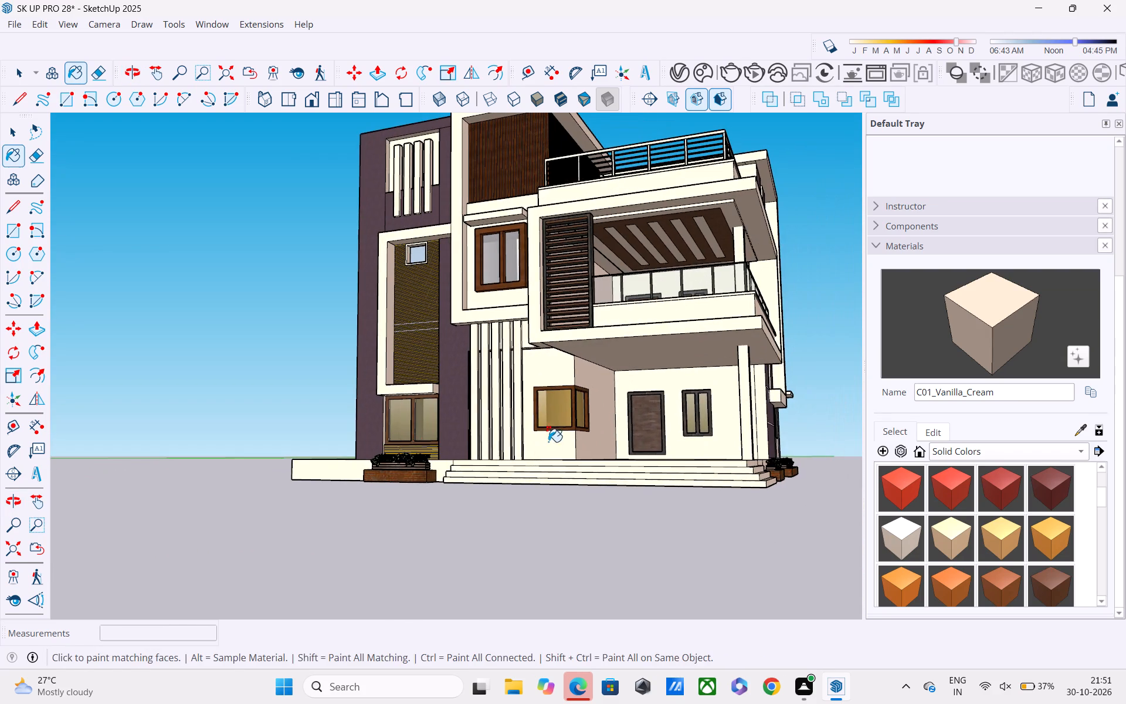
scroll(559, 441, "down", 3)
middle_click_drag(641, 445, 449, 523)
scroll(575, 480, "down", 2)
middle_click_drag(575, 483, 513, 530)
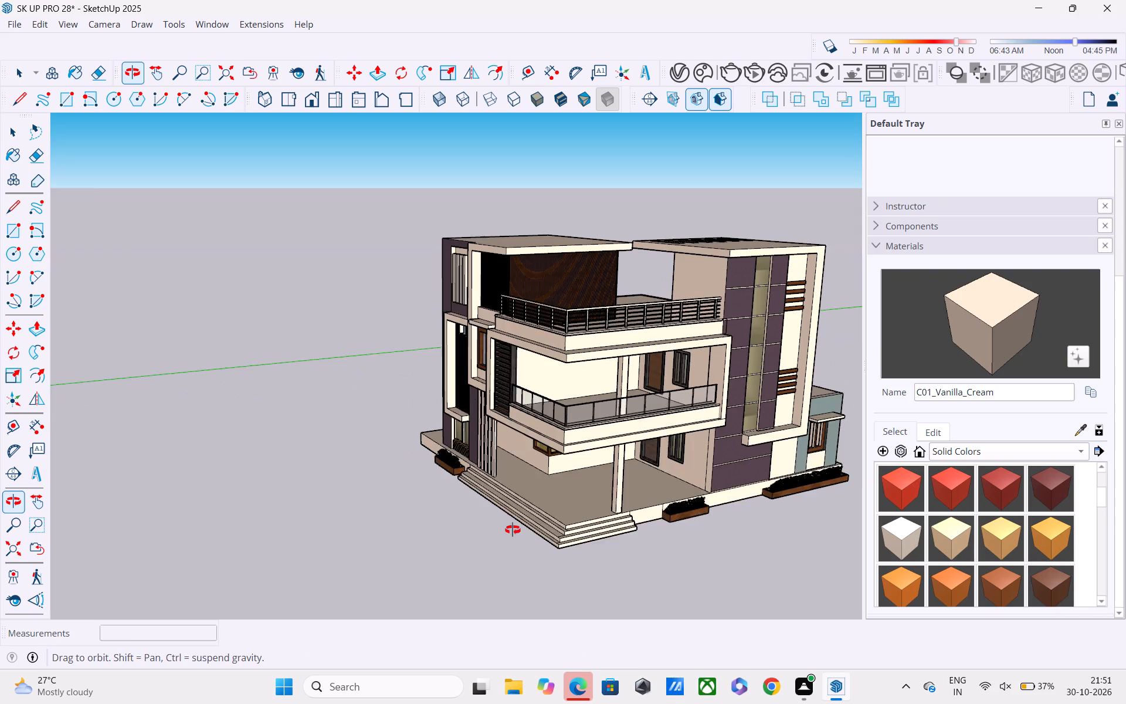
middle_click_drag(513, 530, 457, 545)
middle_click_drag(567, 469, 588, 605)
scroll(565, 468, "up", 2)
middle_click_drag(564, 462, 557, 495)
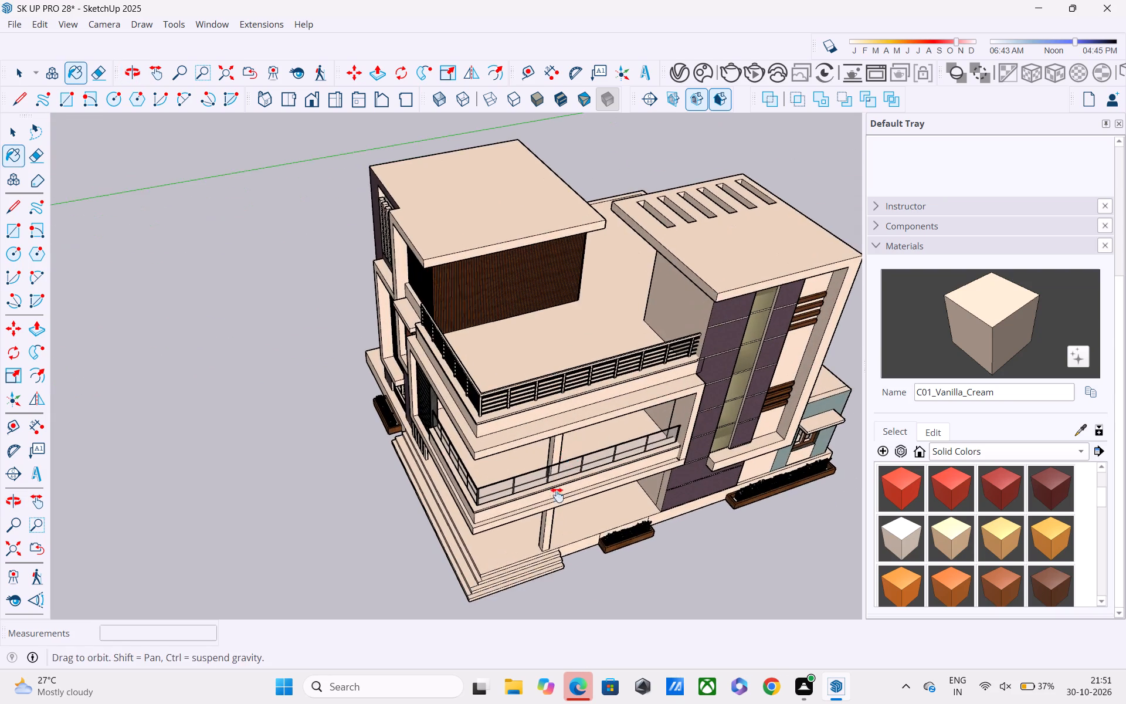
middle_click_drag(557, 495, 531, 542)
scroll(522, 520, "down", 2)
middle_click_drag(522, 516, 754, 268)
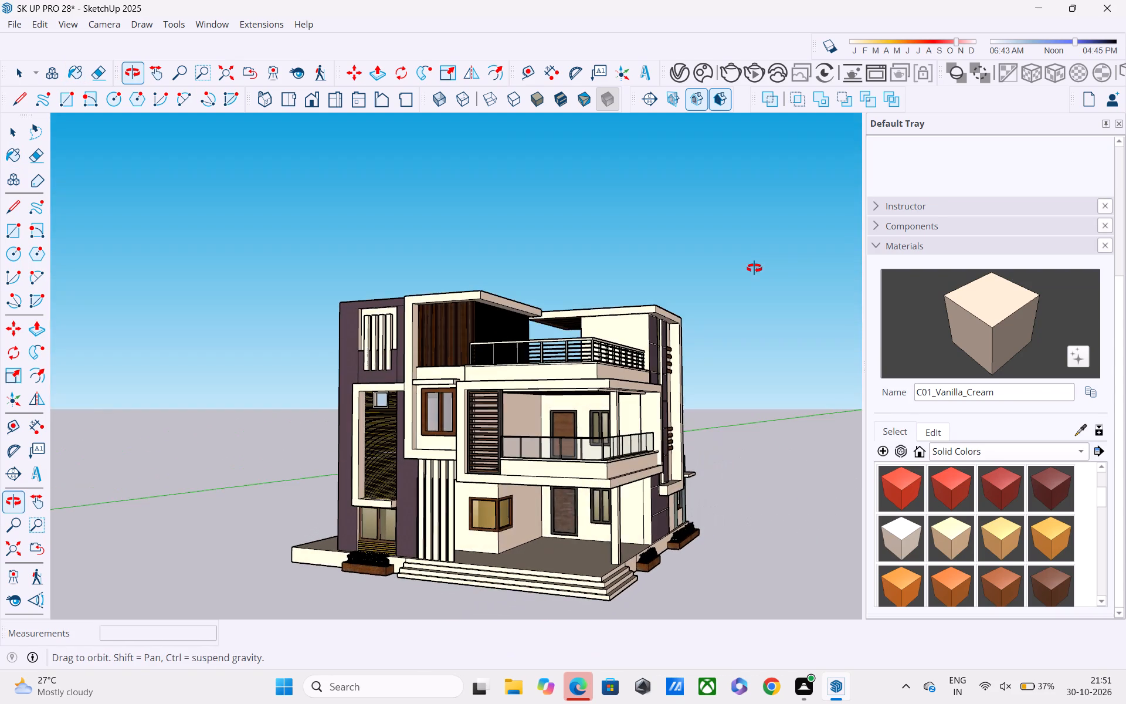
middle_click_drag(754, 268, 754, 267)
scroll(411, 393, "up", 2)
scroll(671, 326, "up", 5)
middle_click_drag(650, 341, 650, 337)
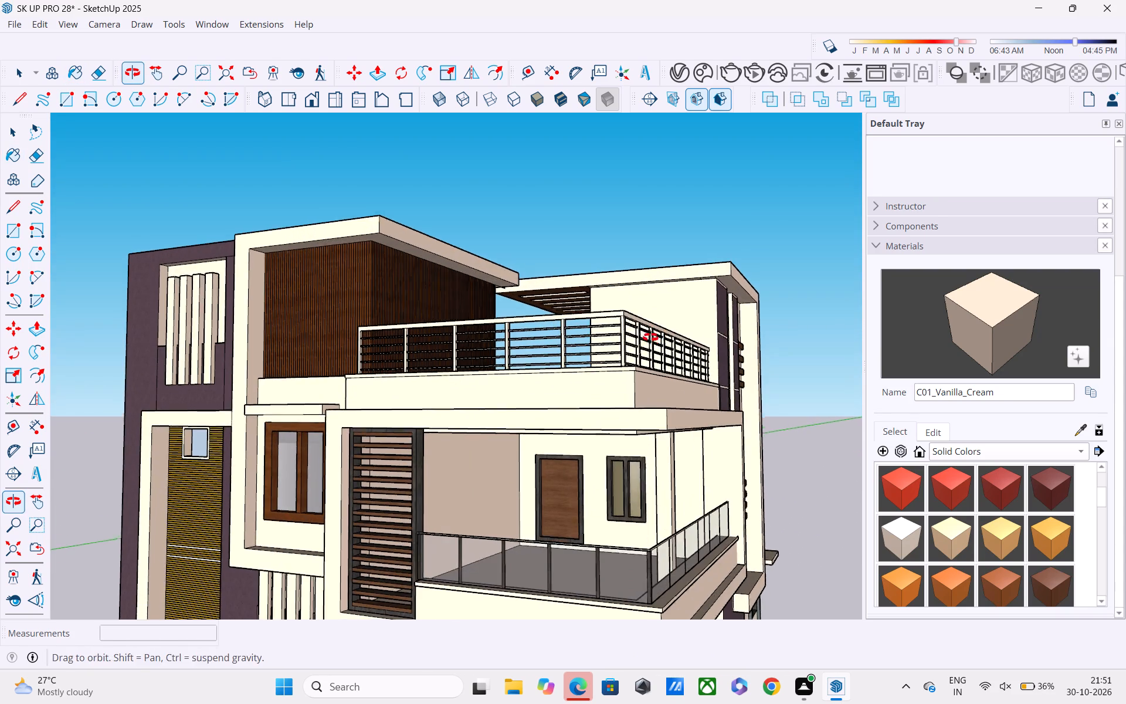
middle_click_drag(650, 337, 666, 286)
scroll(728, 347, "up", 2)
middle_click_drag(704, 391, 695, 319)
middle_click_drag(677, 377, 679, 320)
scroll(679, 320, "down", 4)
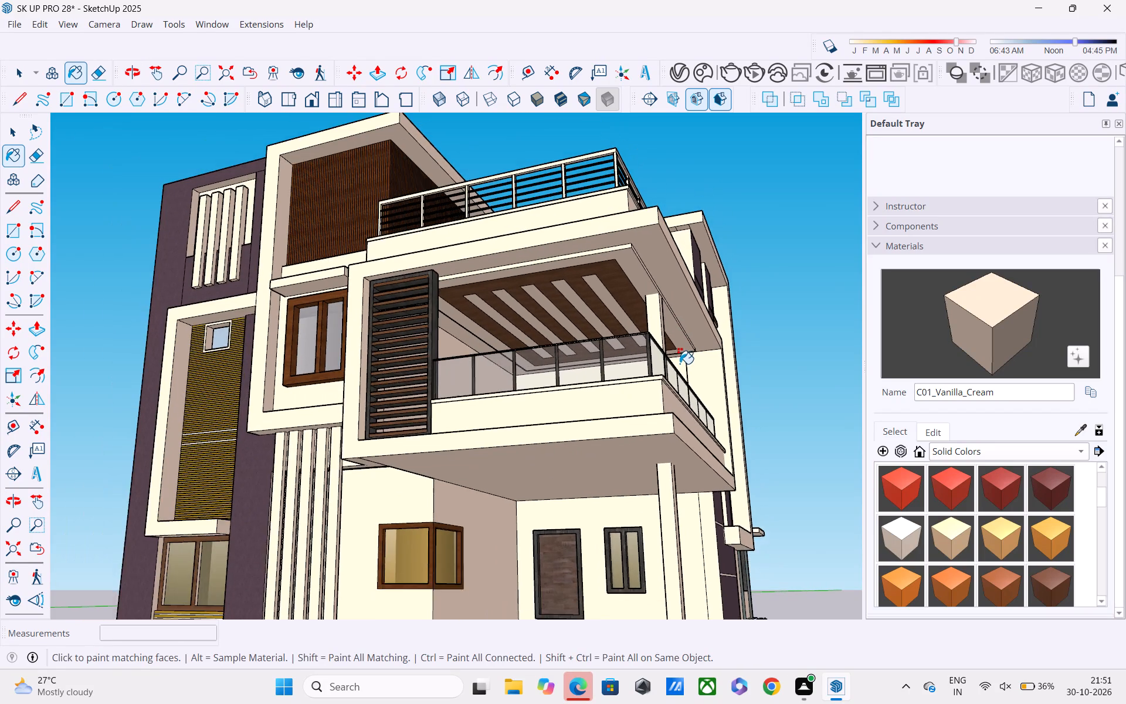
middle_click_drag(680, 364, 723, 400, "shift")
middle_click_drag(582, 397, 525, 309)
scroll(533, 329, "down", 3)
middle_click_drag(547, 372, 548, 373)
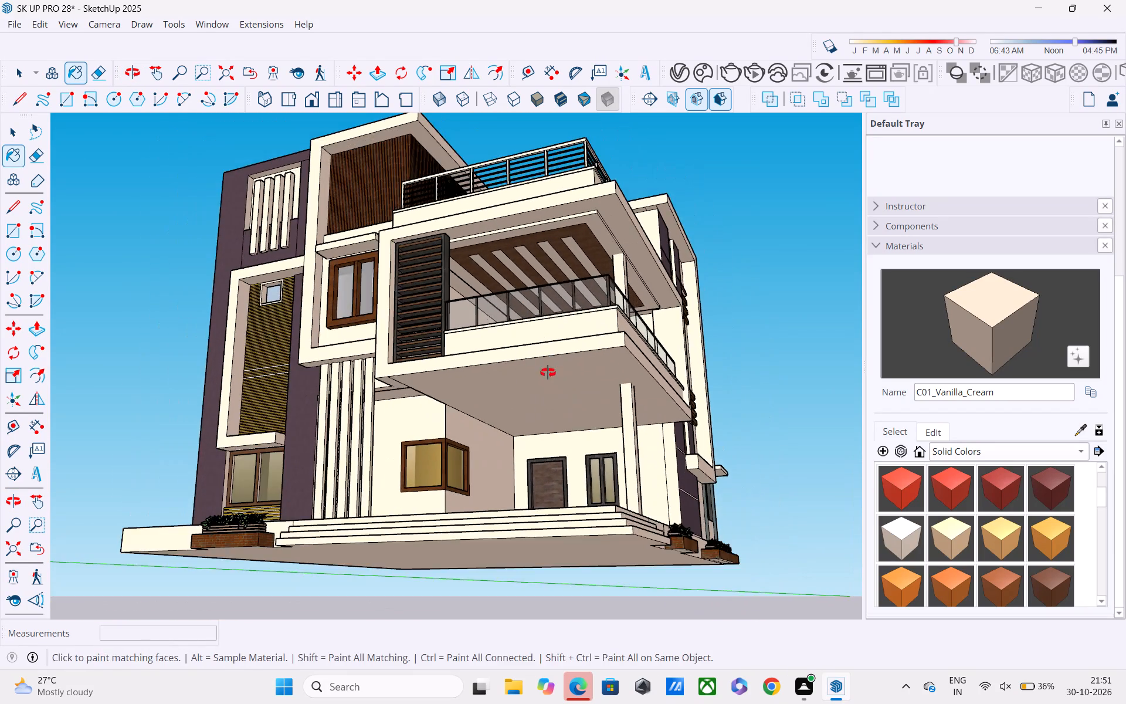
middle_click_drag(548, 373, 411, 377)
middle_click_drag(575, 538, 454, 670)
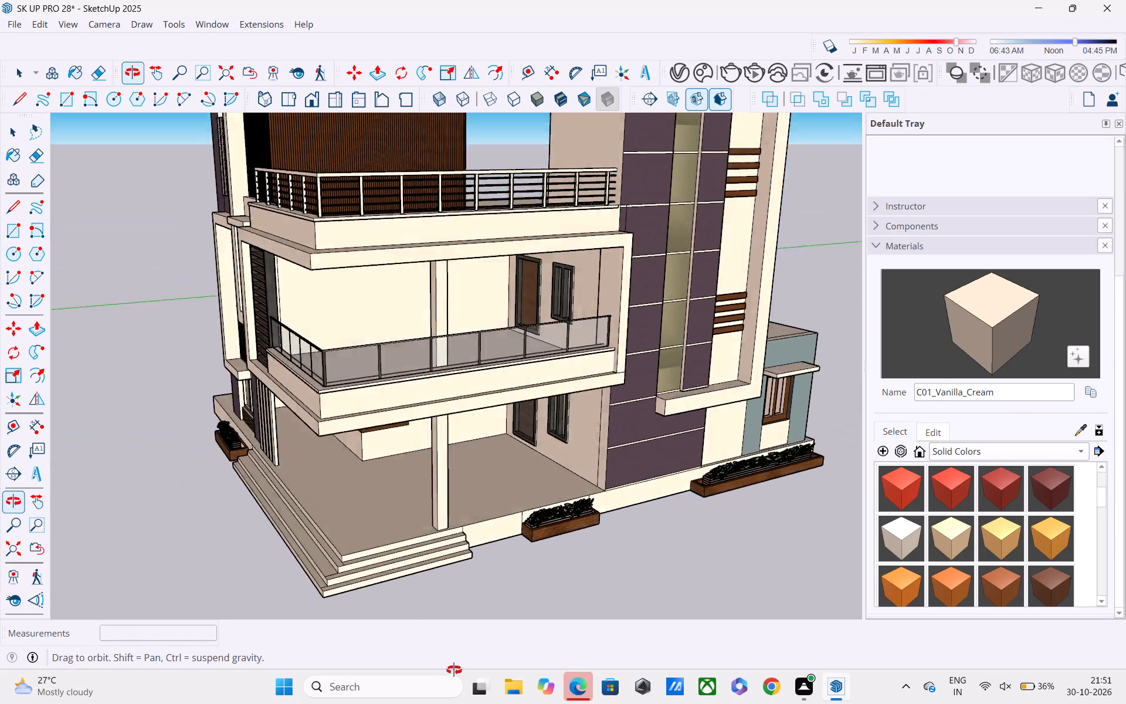
middle_click_drag(454, 670, 679, 498)
middle_click_drag(542, 382, 566, 529)
Save the house model.
key("ctrl+s")
middle_click_drag(530, 500, 452, 425)
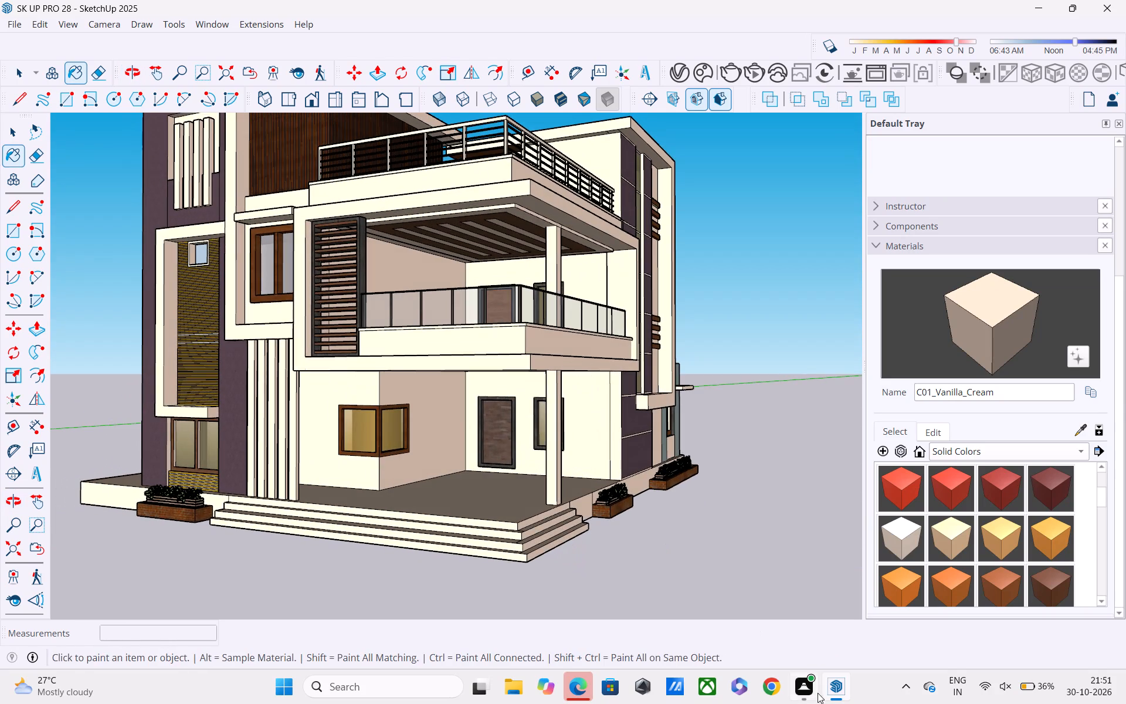
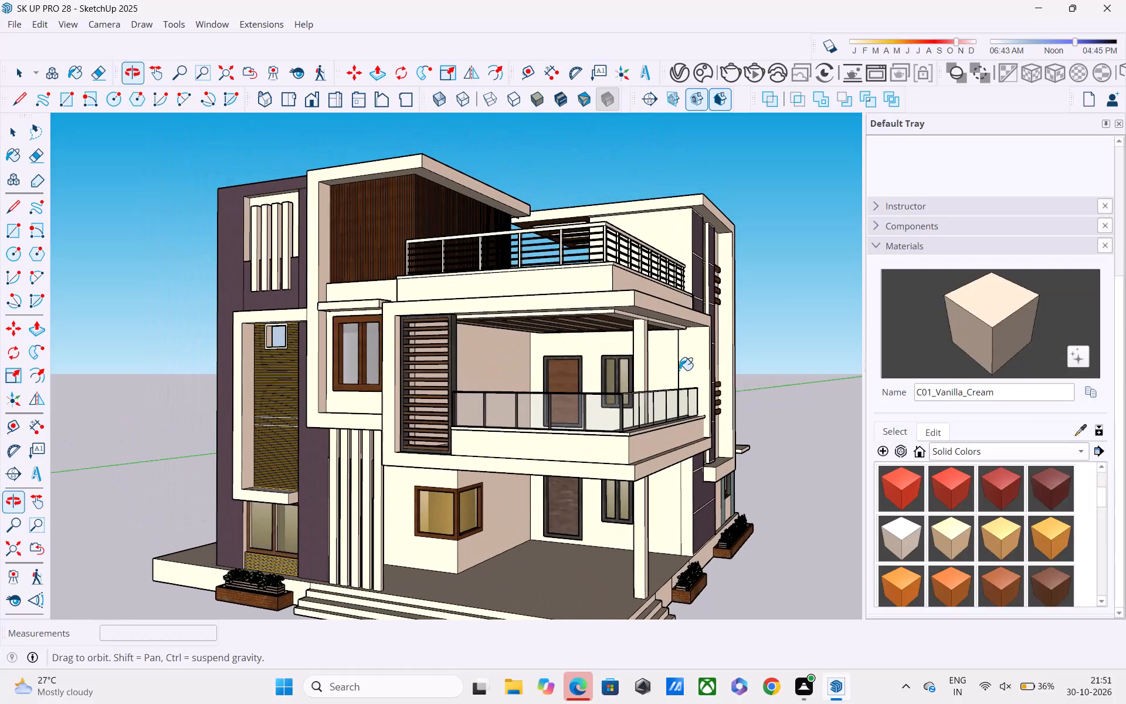
Examine the painted house from the front and side, checking the balconies, porch, terrace railing and stair tower.
middle_click_drag(666, 363, 518, 345)
middle_click_drag(535, 361, 438, 265, "shift")
middle_click_drag(572, 388, 578, 459)
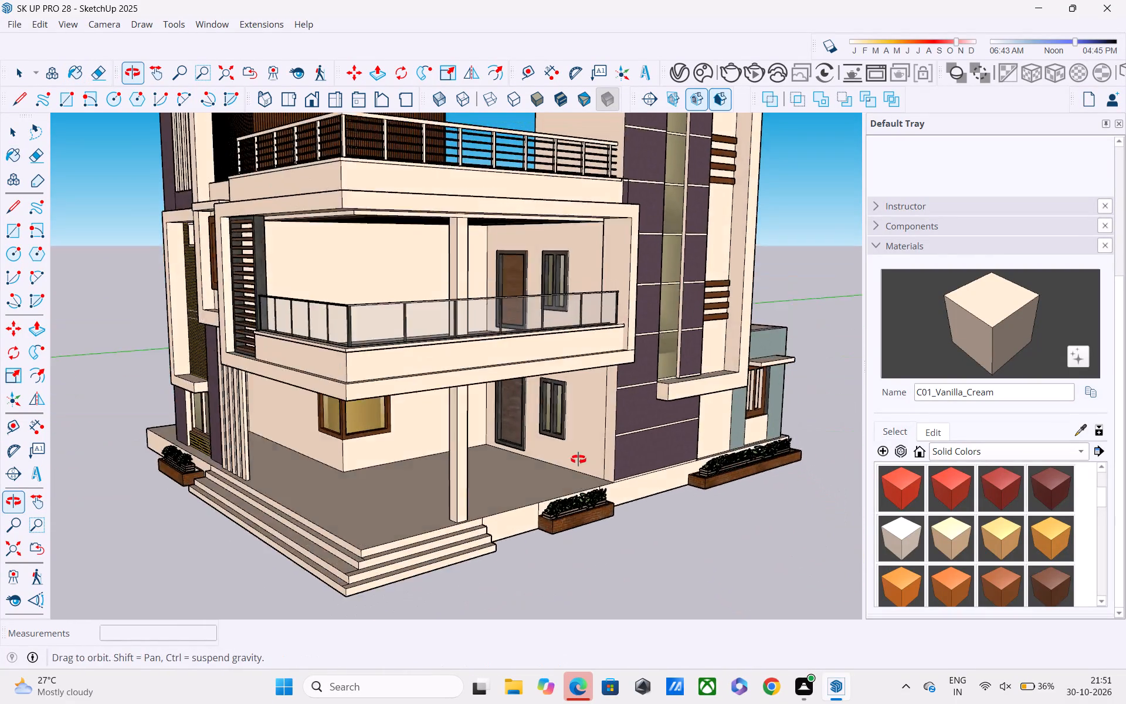
middle_click_drag(578, 459, 384, 378)
middle_click_drag(458, 422, 513, 439)
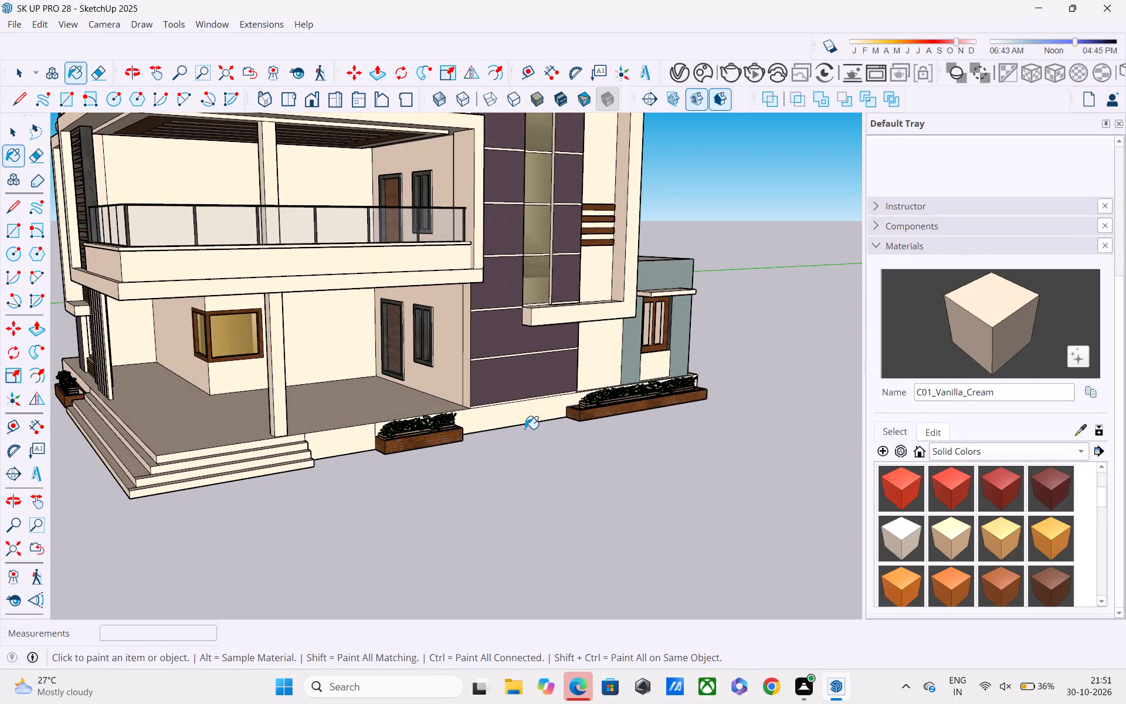
middle_click_drag(517, 398, 541, 540, "shift")
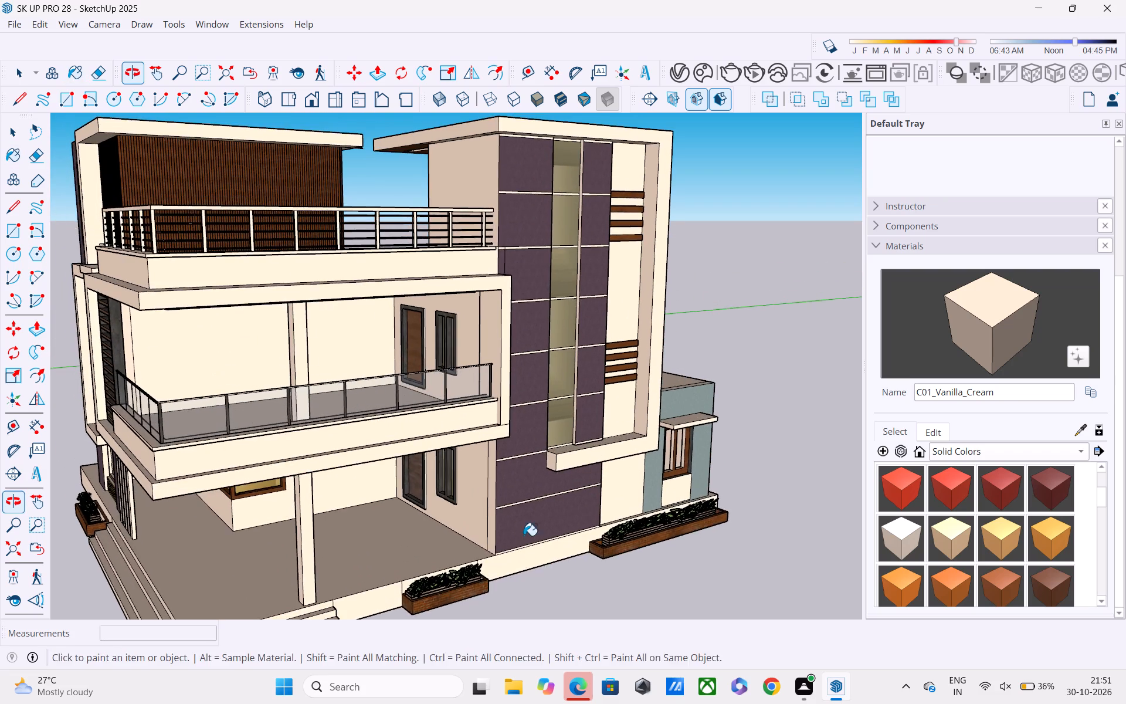
middle_click_drag(369, 401, 437, 401)
middle_click_drag(462, 396, 566, 391)
scroll(568, 355, "down", 2)
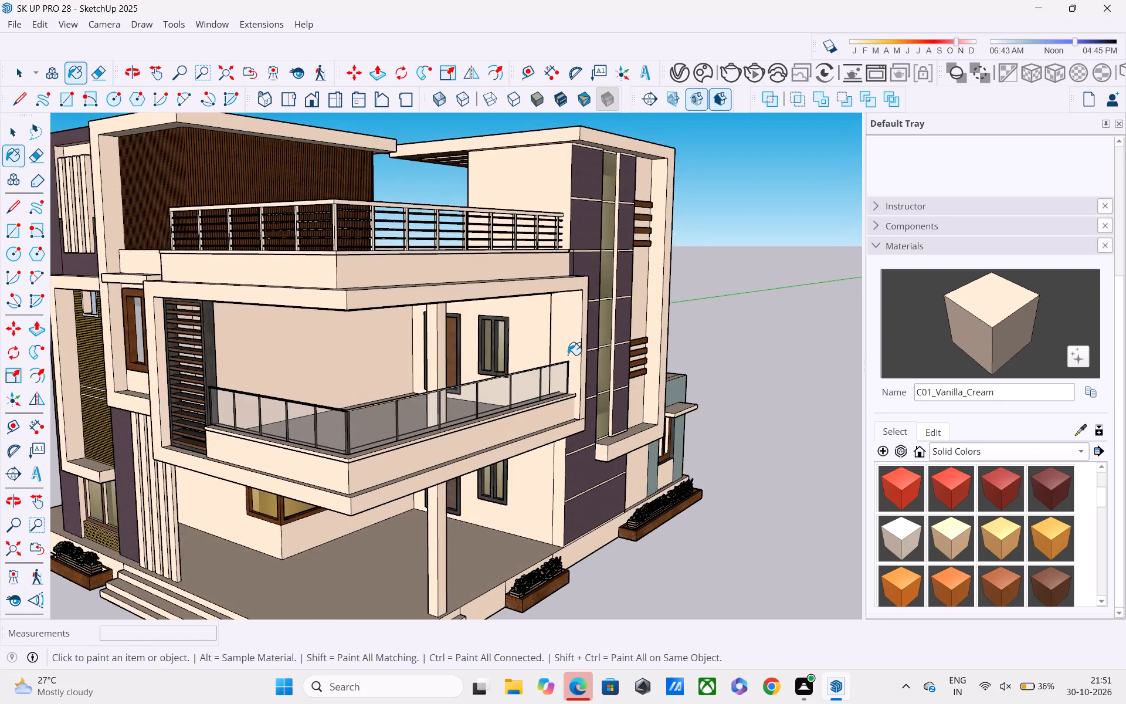
scroll(568, 355, "down", 2)
middle_click_drag(568, 356, 578, 275)
scroll(578, 276, "up", 1)
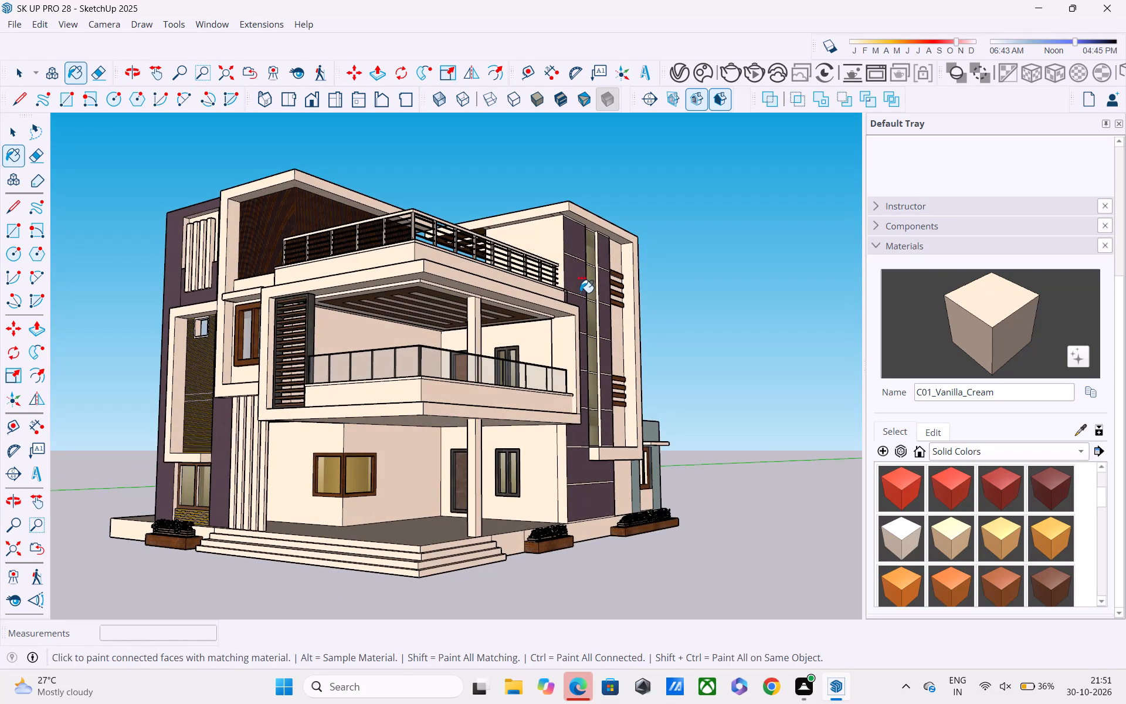
Save the house model.
key("ctrl+s")
key("ctrl+s")
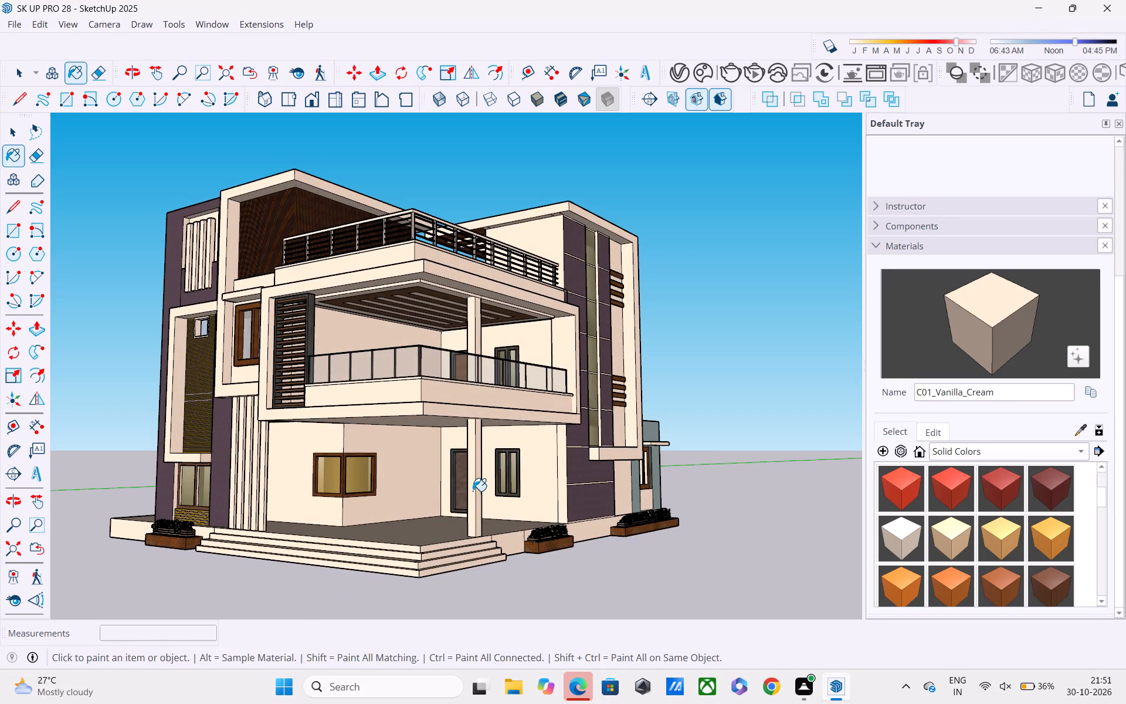
Offset the outline of the porch ceiling under the first-floor balcony inward by about 2 feet.
middle_click_drag(473, 490, 449, 467)
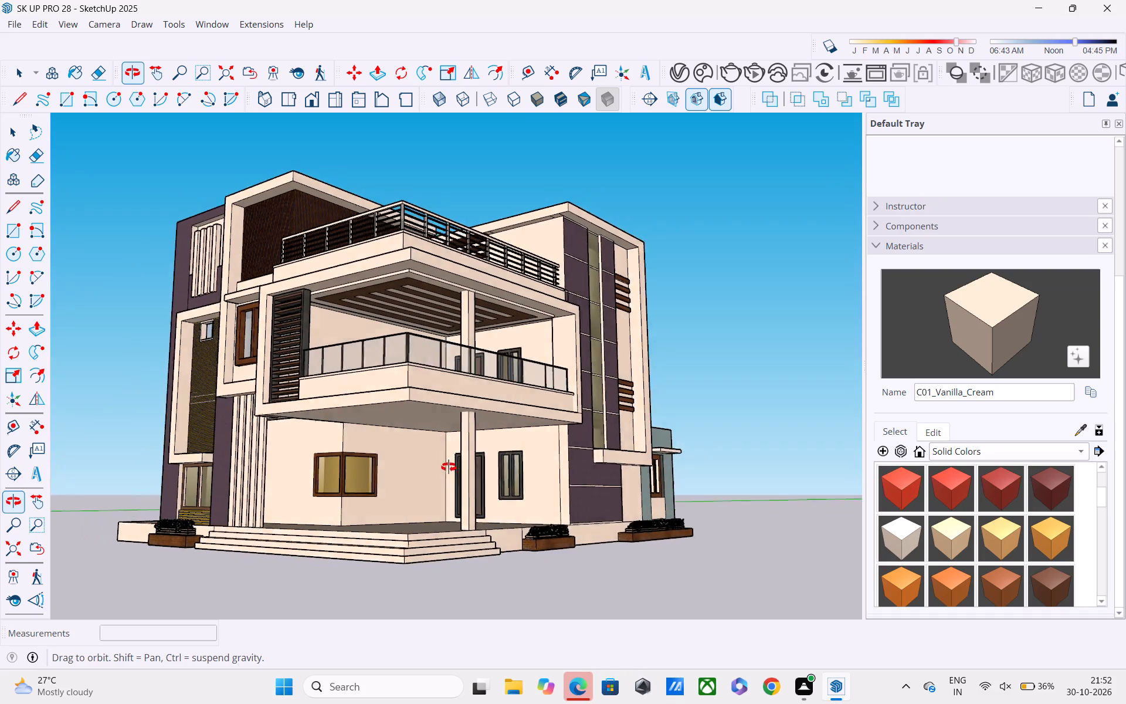
middle_click_drag(449, 467, 446, 466)
scroll(391, 488, "up", 2)
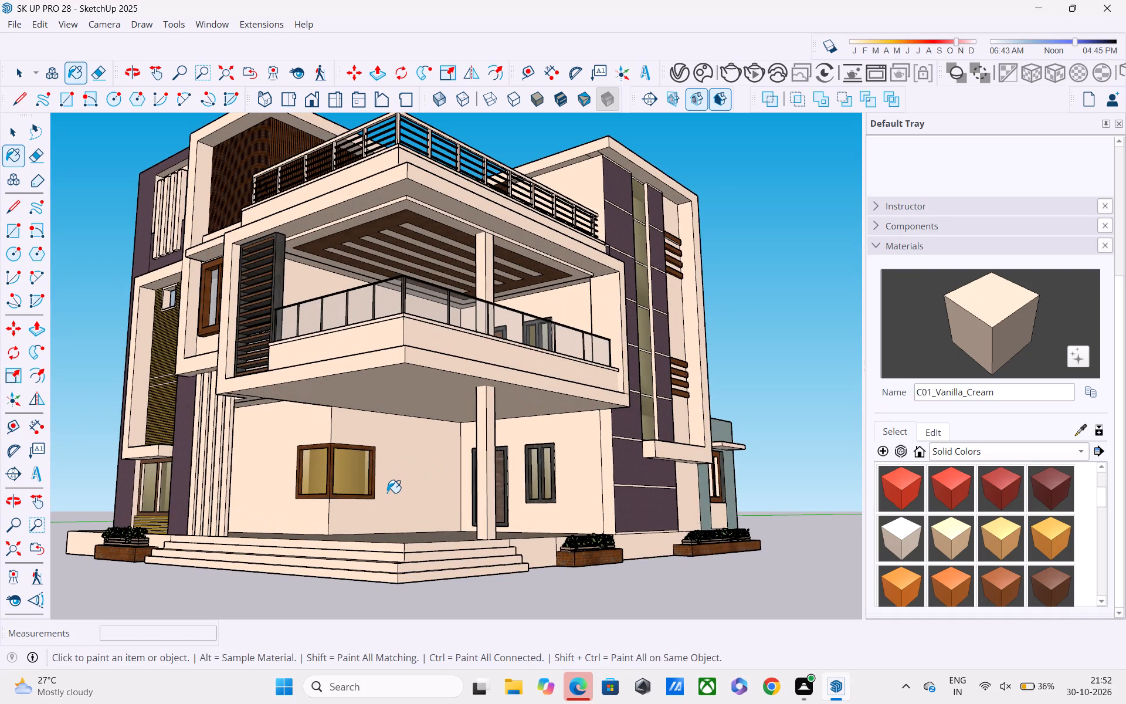
scroll(384, 489, "up", 3)
middle_click_drag(381, 488, 338, 511)
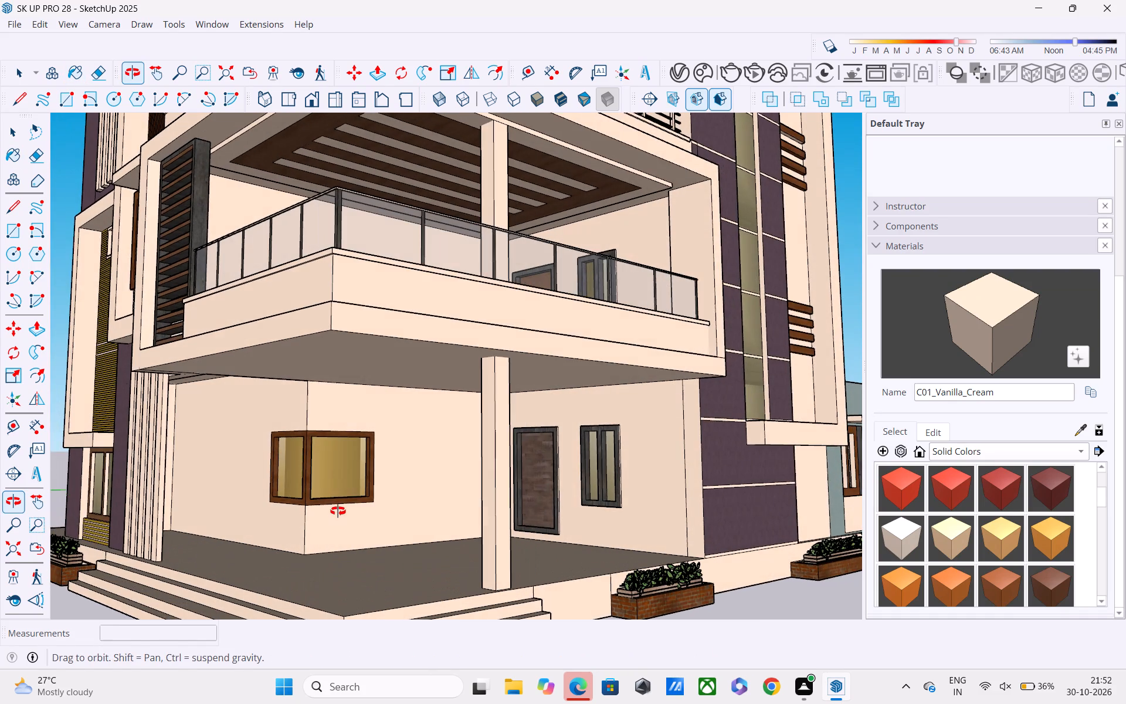
middle_click_drag(338, 511, 402, 476)
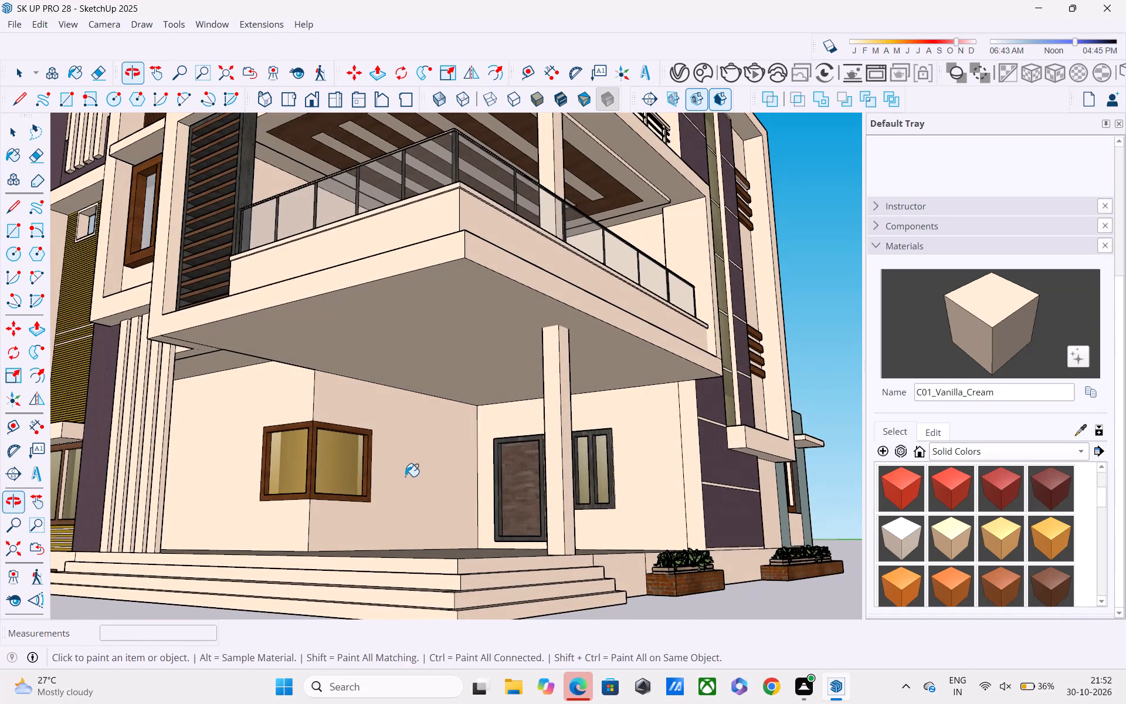
scroll(405, 473, "down", 2)
middle_click_drag(404, 469, 401, 442)
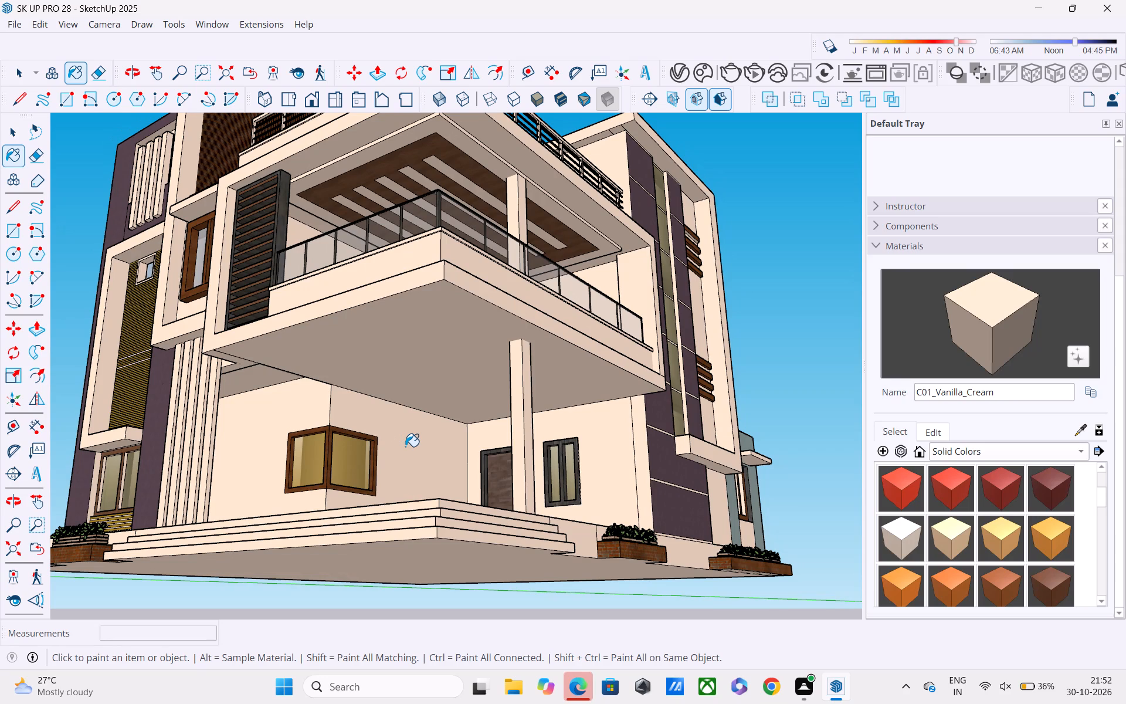
middle_click_drag(403, 432, 367, 328)
key("space")
left_click(382, 253)
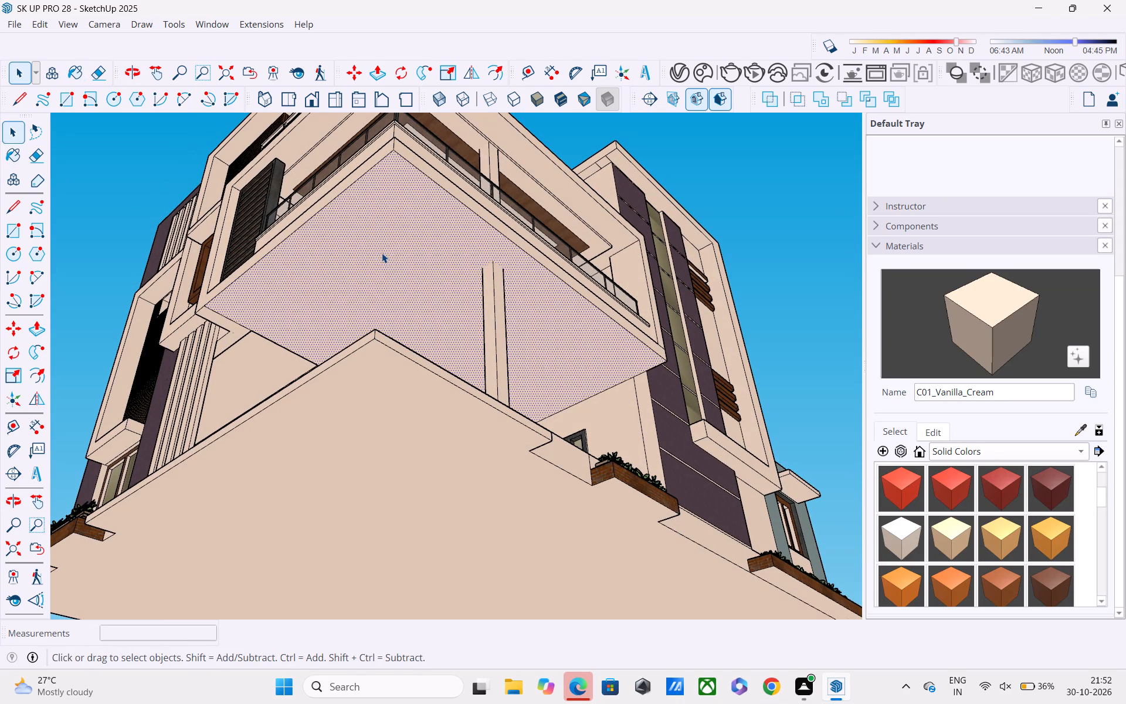
key("f")
left_click(381, 248)
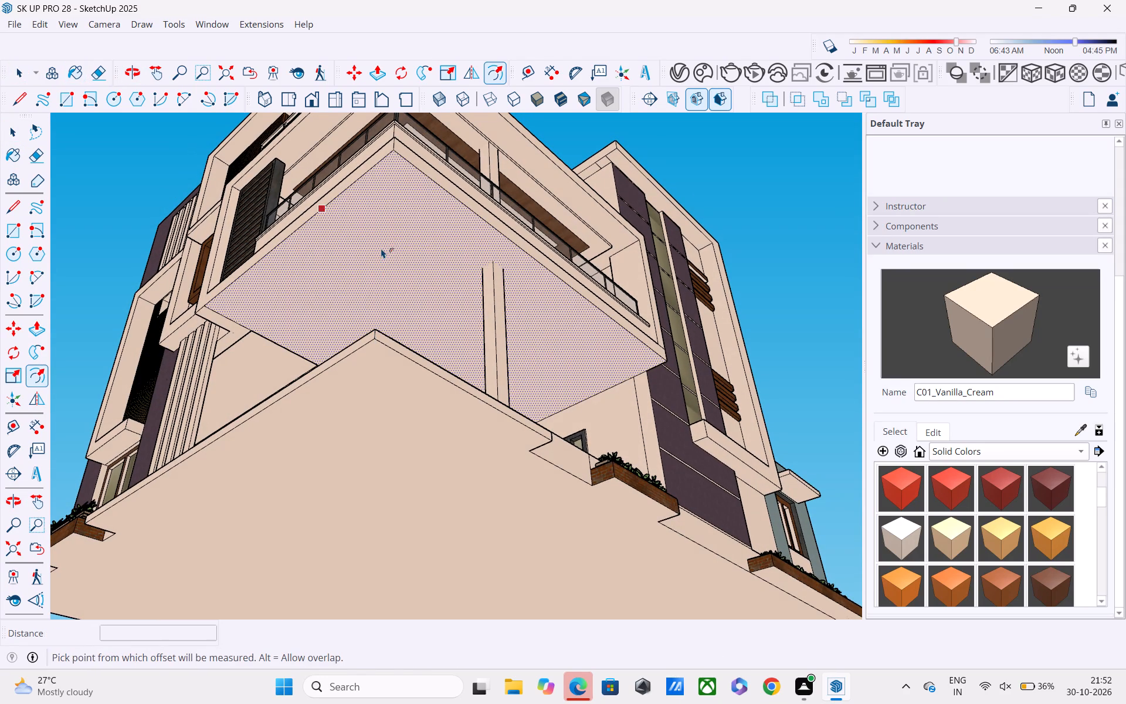
left_click(375, 208)
Paint the porch ceiling's inner panel in Wood_Veneer_15_1K1 from the Wood collection and clear the selection.
middle_click_drag(394, 233, 418, 283)
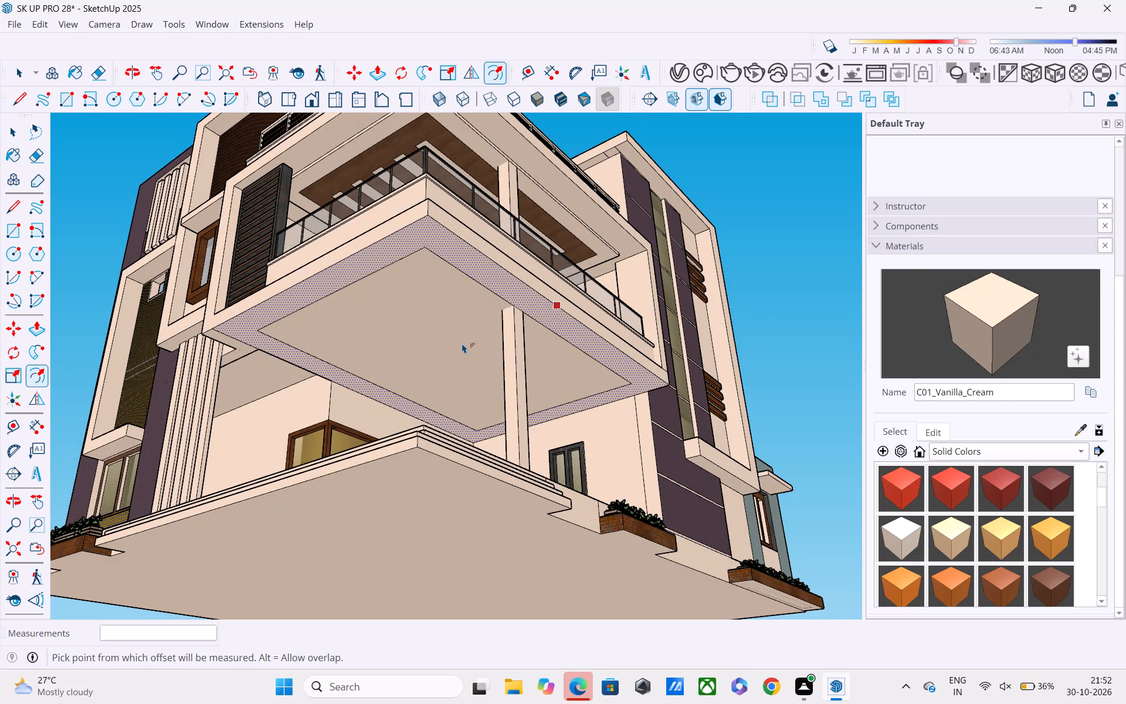
middle_click_drag(462, 343, 461, 316)
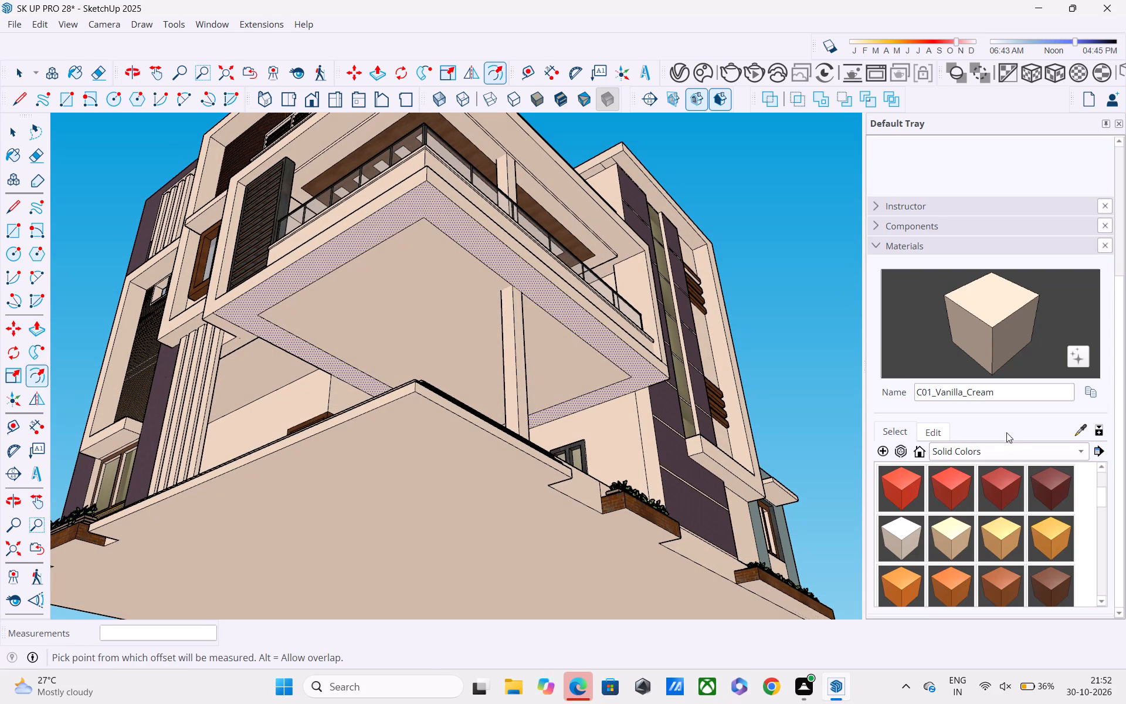
left_click(1006, 453)
left_click(999, 483)
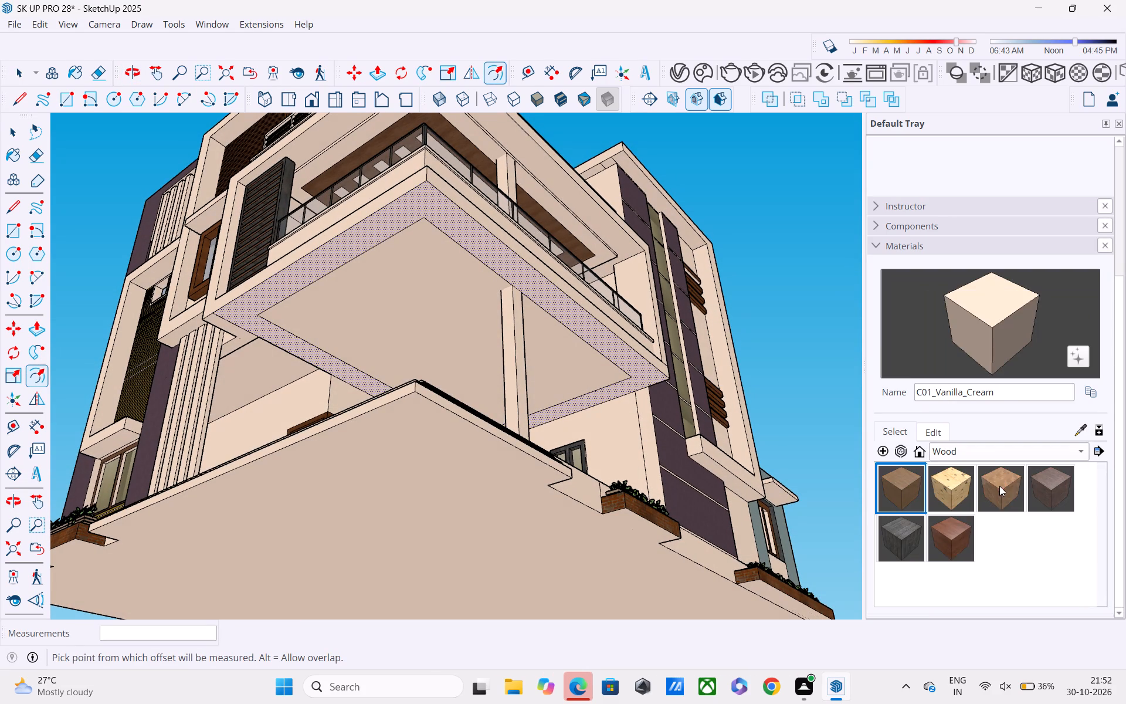
left_click(951, 527)
left_click(386, 279)
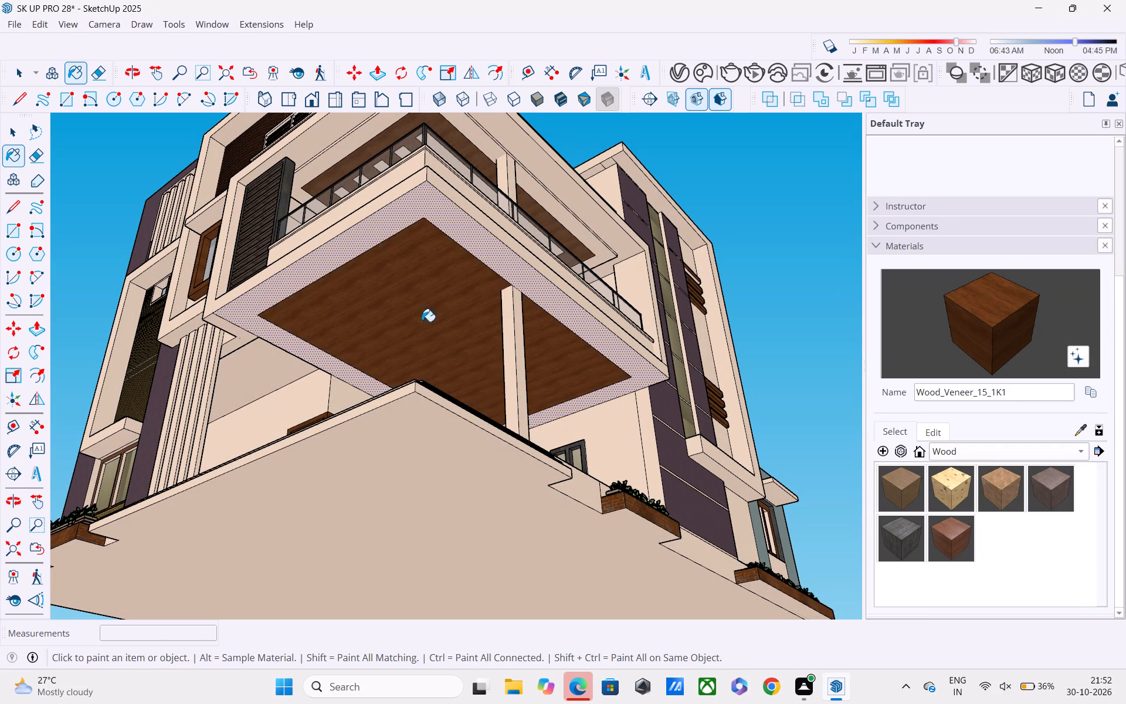
middle_click_drag(429, 330, 474, 398)
middle_click_drag(457, 340, 442, 292)
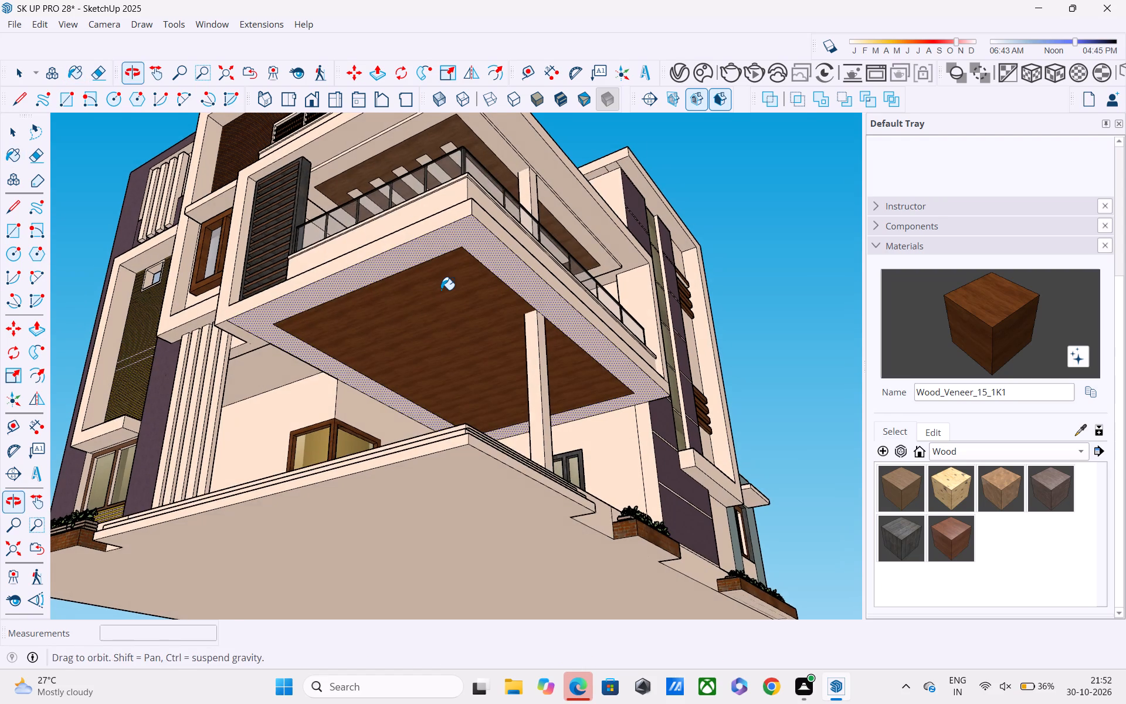
middle_click_drag(440, 291, 421, 267)
scroll(421, 267, "down", 2)
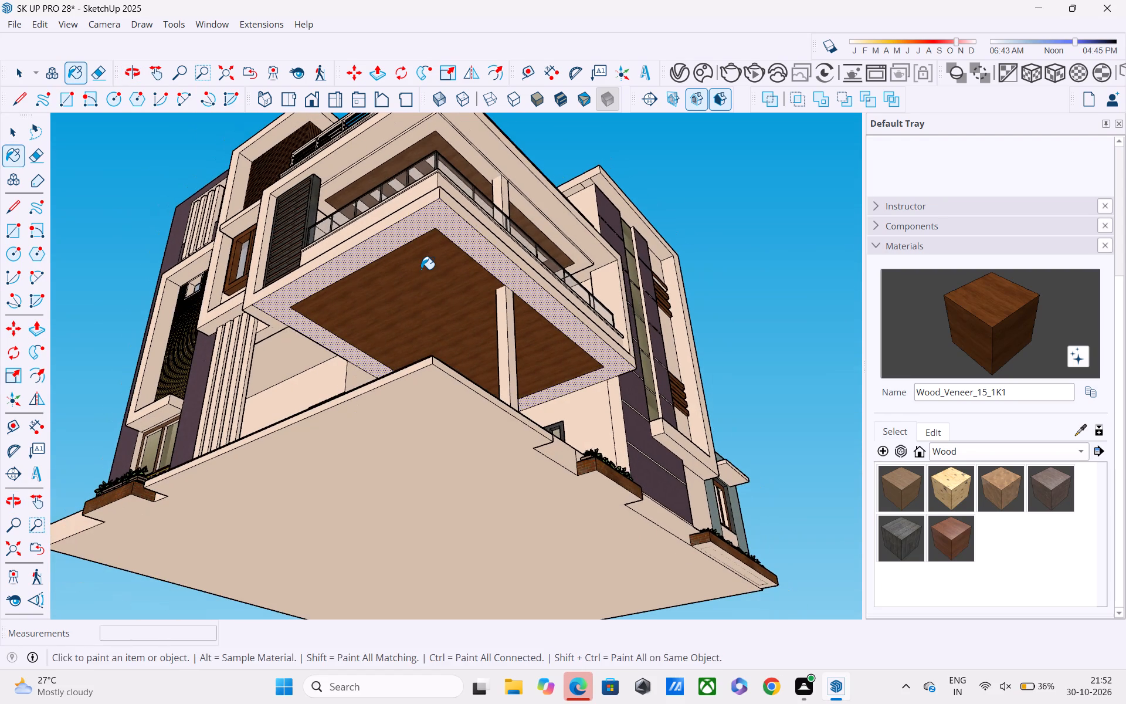
key("space")
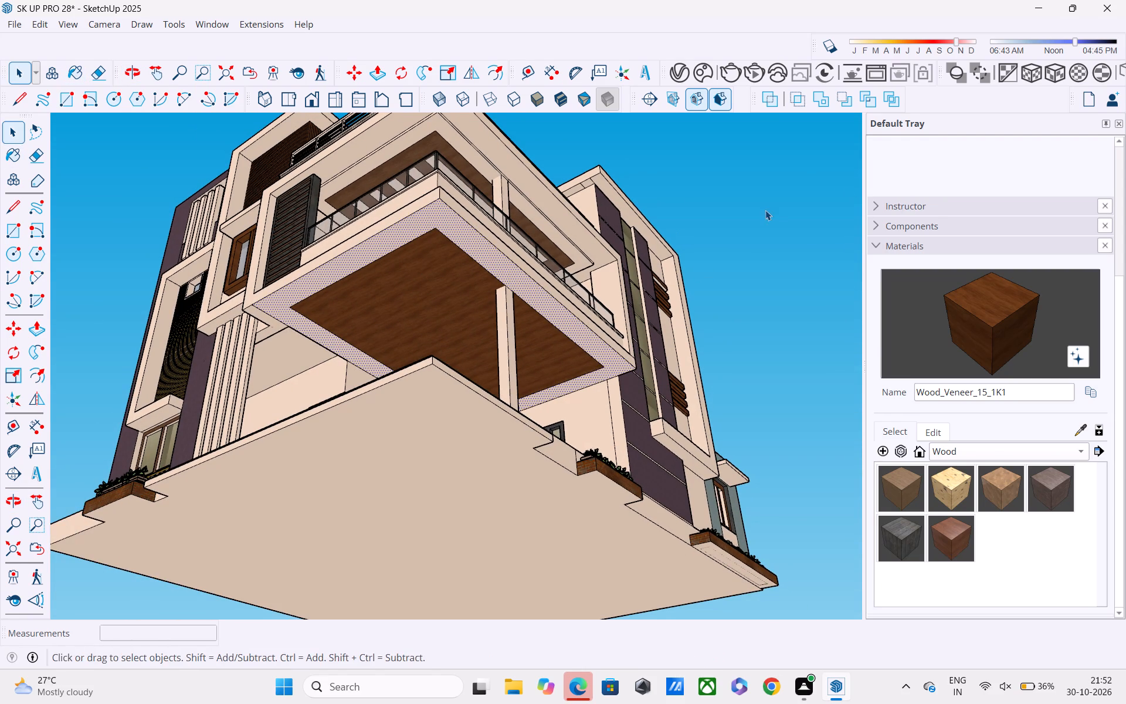
left_click(765, 210)
Examine the wood-veneered porch ceiling from below, checking it against the balcony slab, column and upper balcony ceiling.
middle_click_drag(633, 287, 642, 349)
scroll(639, 344, "down", 2)
middle_click_drag(621, 349, 620, 360)
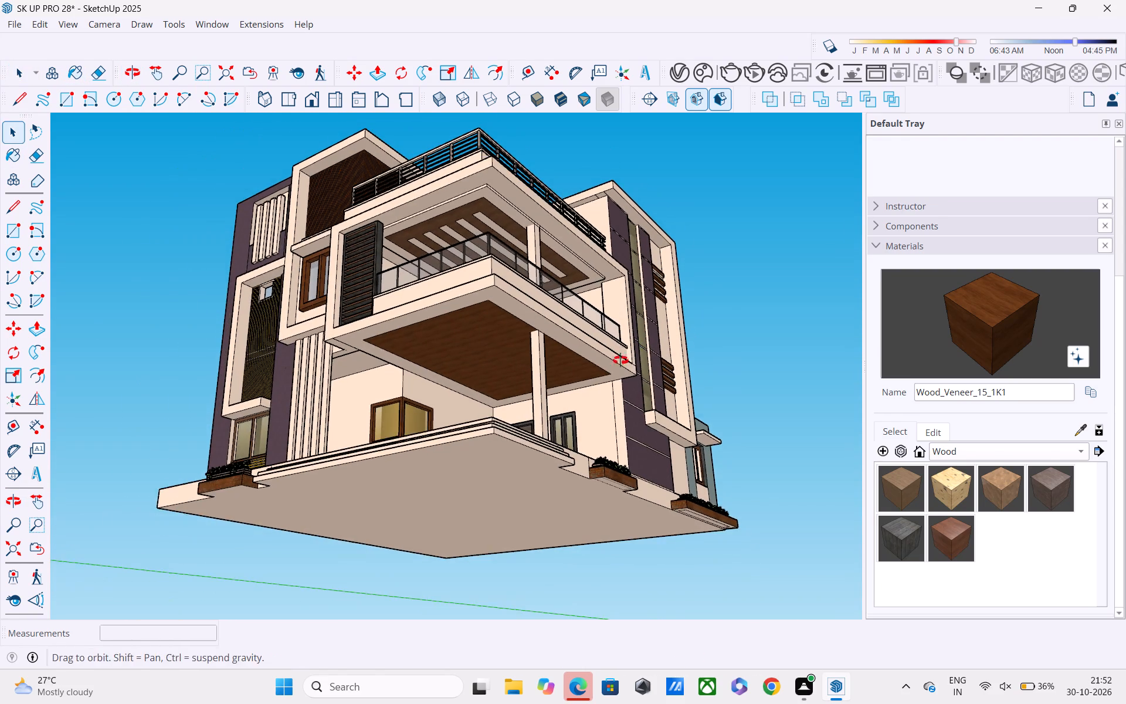
middle_click_drag(620, 360, 621, 388)
middle_click_drag(595, 344, 560, 320)
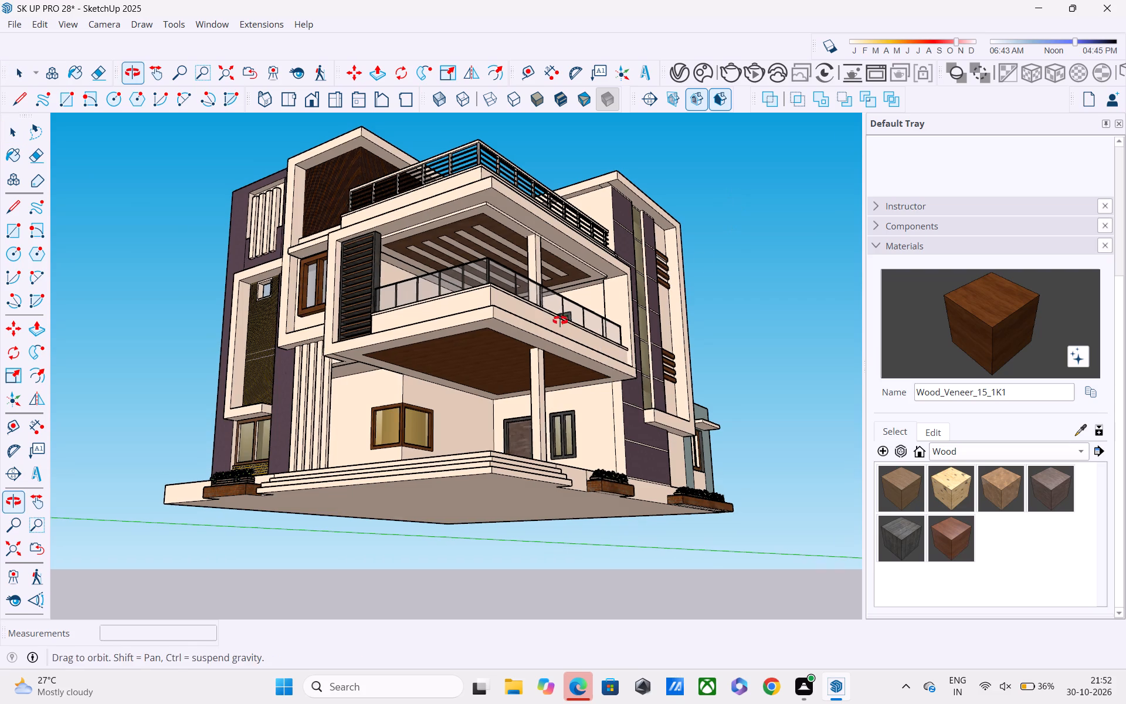
middle_click_drag(560, 320, 553, 310)
scroll(536, 363, "up", 5)
middle_click_drag(489, 343, 433, 292)
scroll(433, 292, "up", 1)
scroll(440, 302, "down", 5)
middle_click_drag(459, 356, 575, 480)
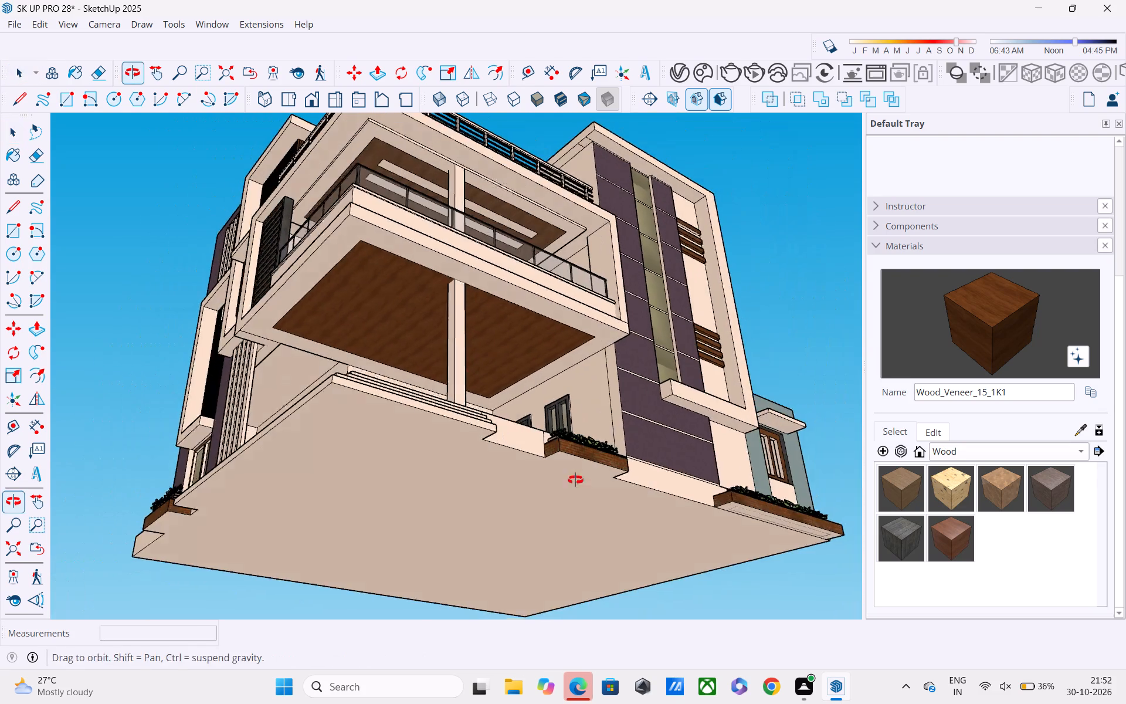
middle_click_drag(575, 480, 630, 519)
scroll(633, 491, "up", 1)
middle_click_drag(633, 466, 595, 404)
middle_click_drag(591, 390, 575, 330)
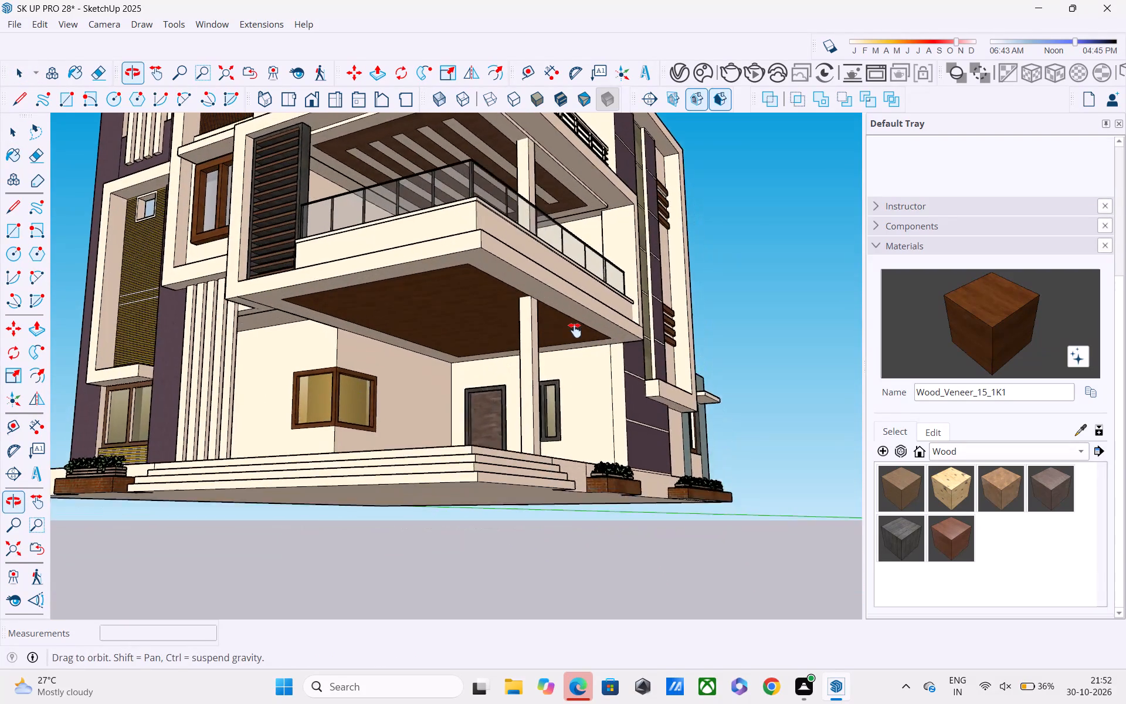
middle_click_drag(575, 330, 568, 300)
middle_click_drag(562, 315, 546, 296)
key("space")
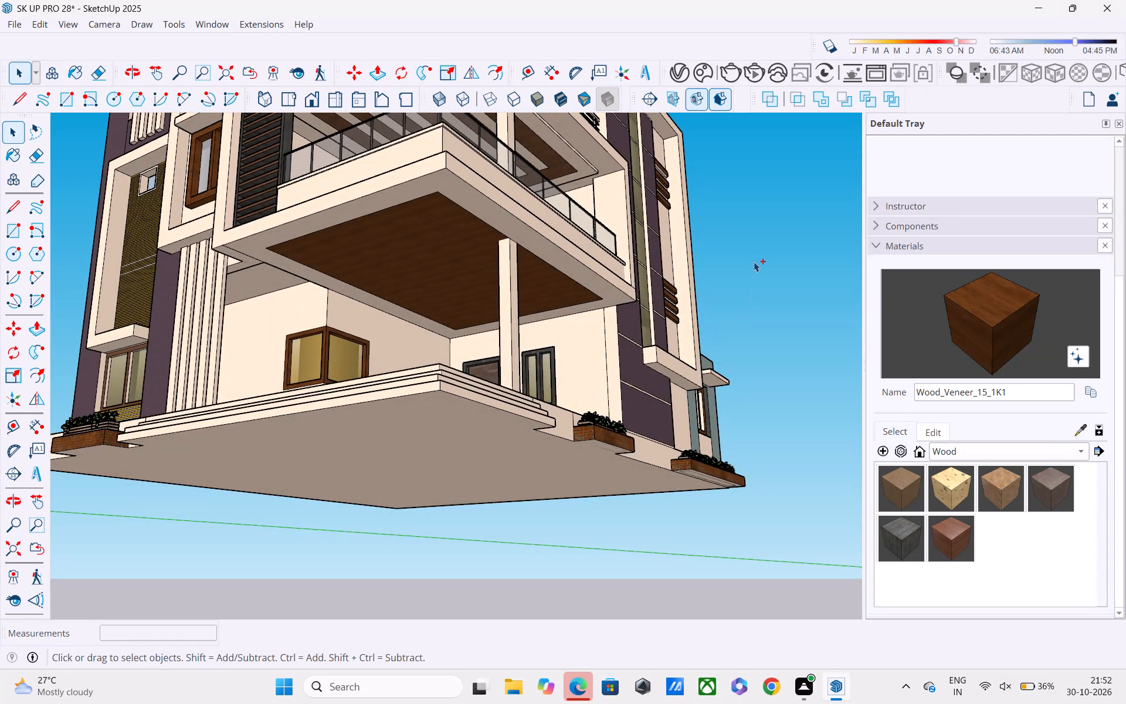
Save the model with the wood-veneered porch ceiling.
key("ctrl+s")
key("ctrl+s")
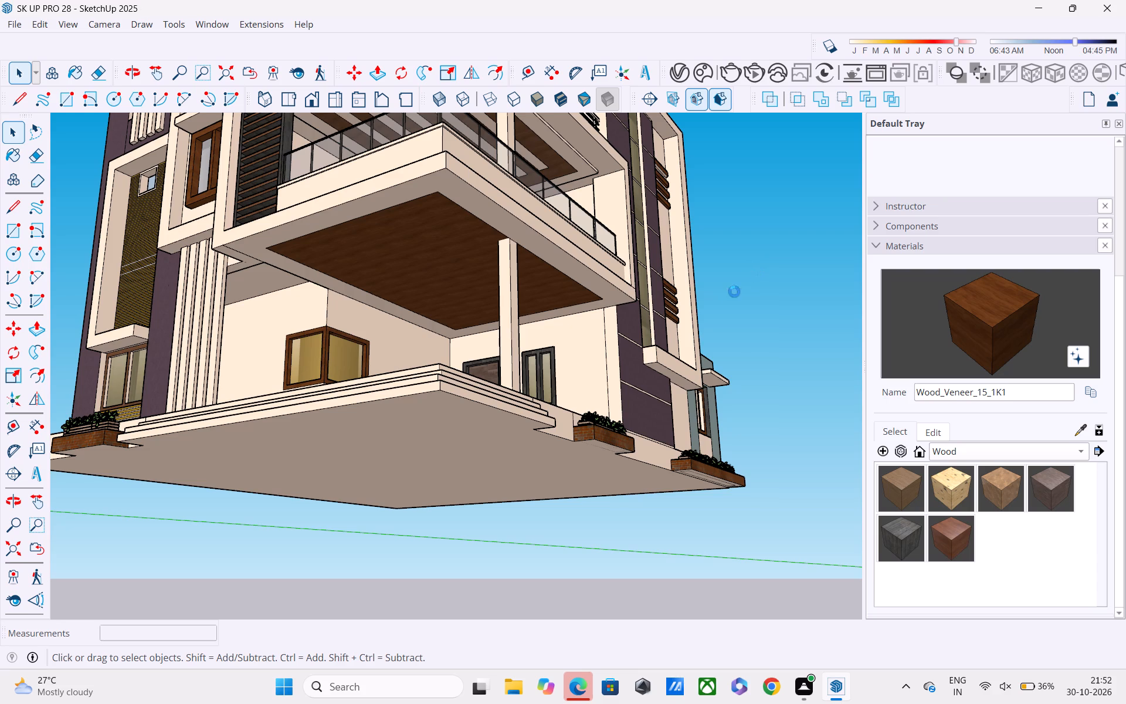
Examine the whole house from the front corner, from above and near ground level, checking the facade, balconies and porch.
scroll(710, 320, "down", 2)
middle_click_drag(704, 341, 678, 485)
scroll(650, 445, "down", 2)
middle_click_drag(650, 445, 652, 452)
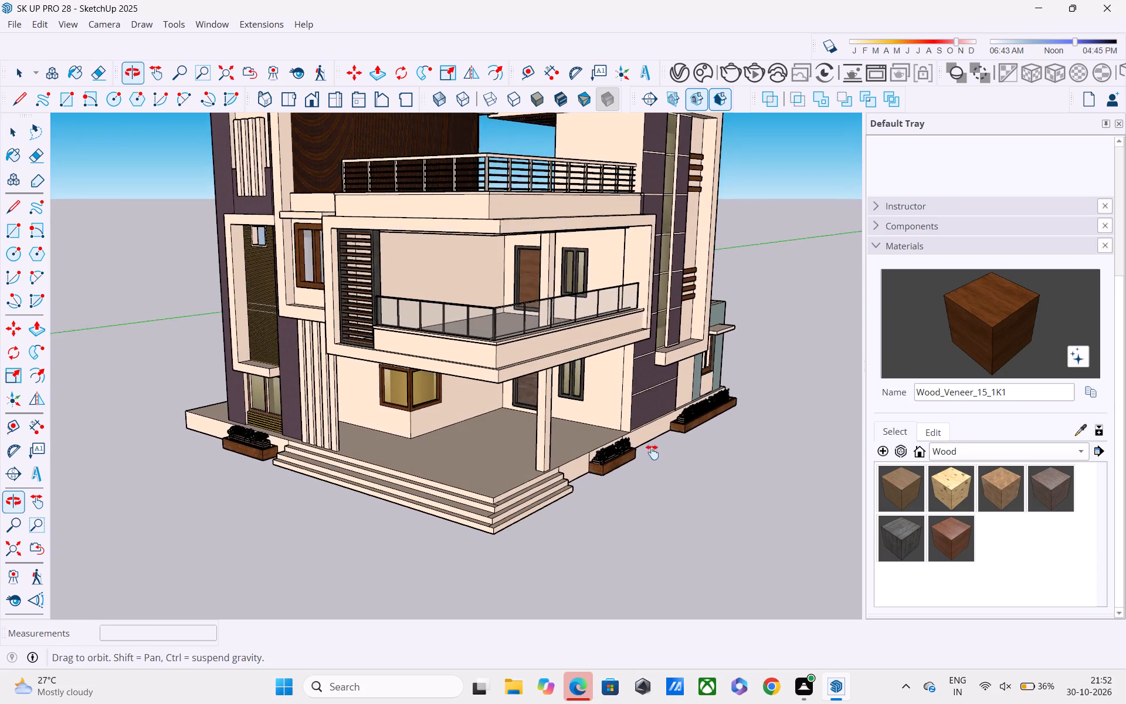
middle_click_drag(652, 452, 662, 510)
middle_click_drag(652, 480, 614, 358)
middle_click_drag(613, 369, 645, 466)
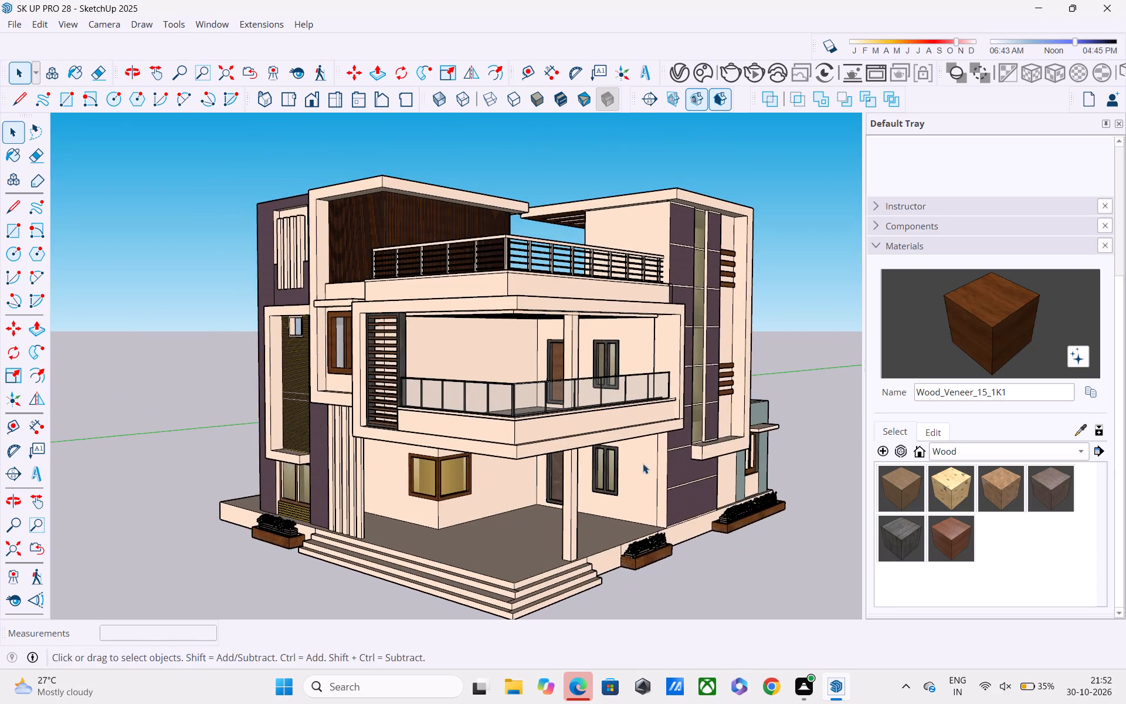
middle_click_drag(632, 451, 582, 376)
middle_click_drag(429, 390, 516, 397)
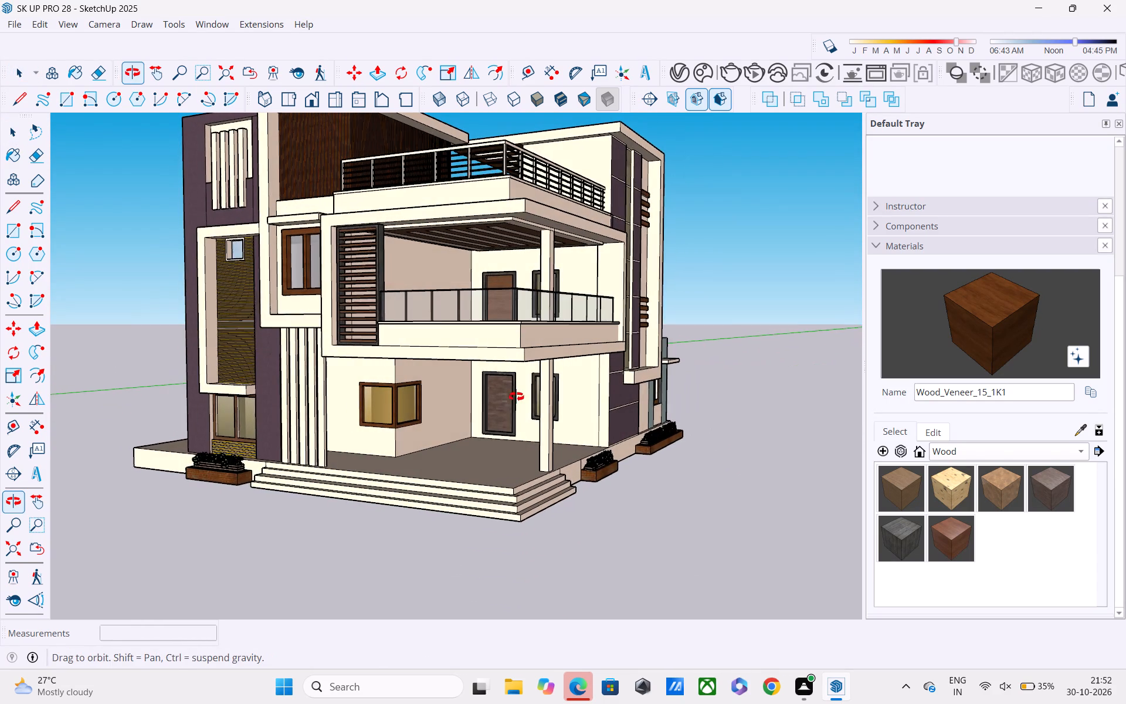
middle_click_drag(516, 397, 515, 397)
Save the house model.
key("ctrl+s")
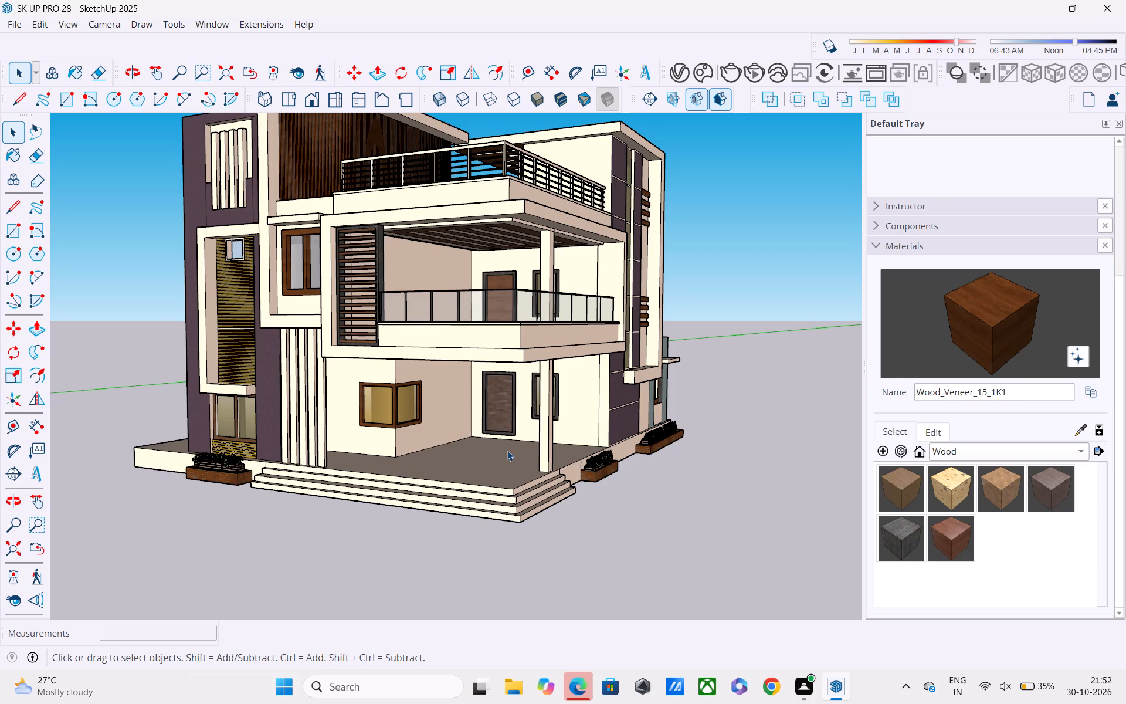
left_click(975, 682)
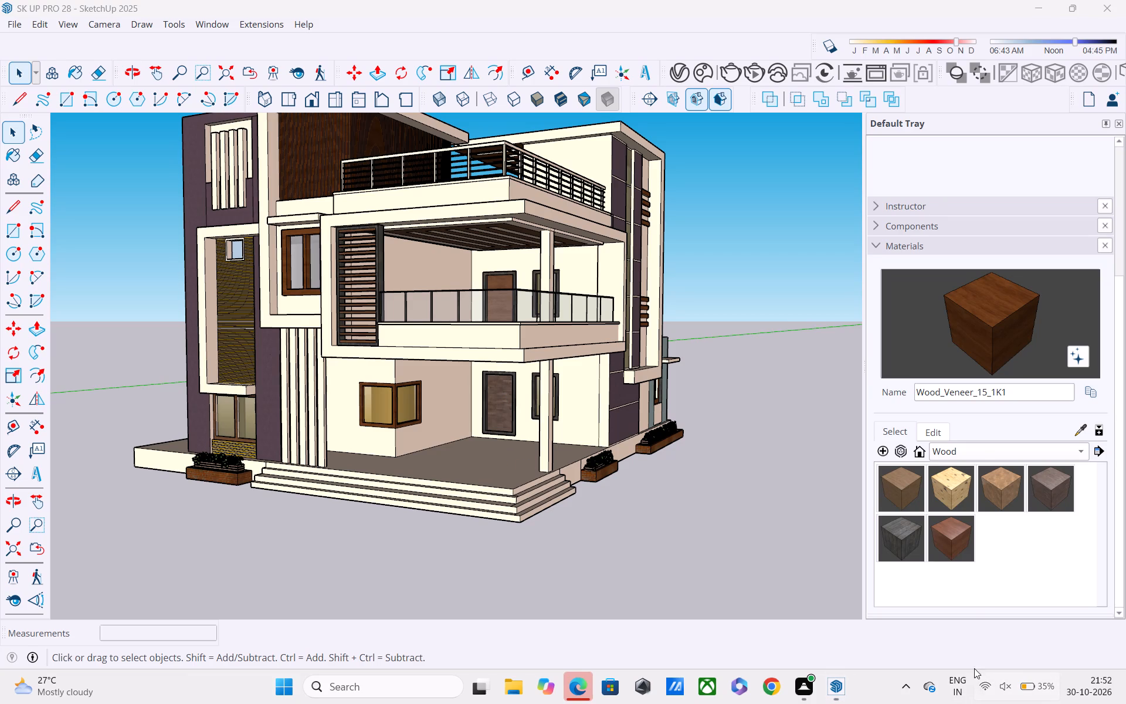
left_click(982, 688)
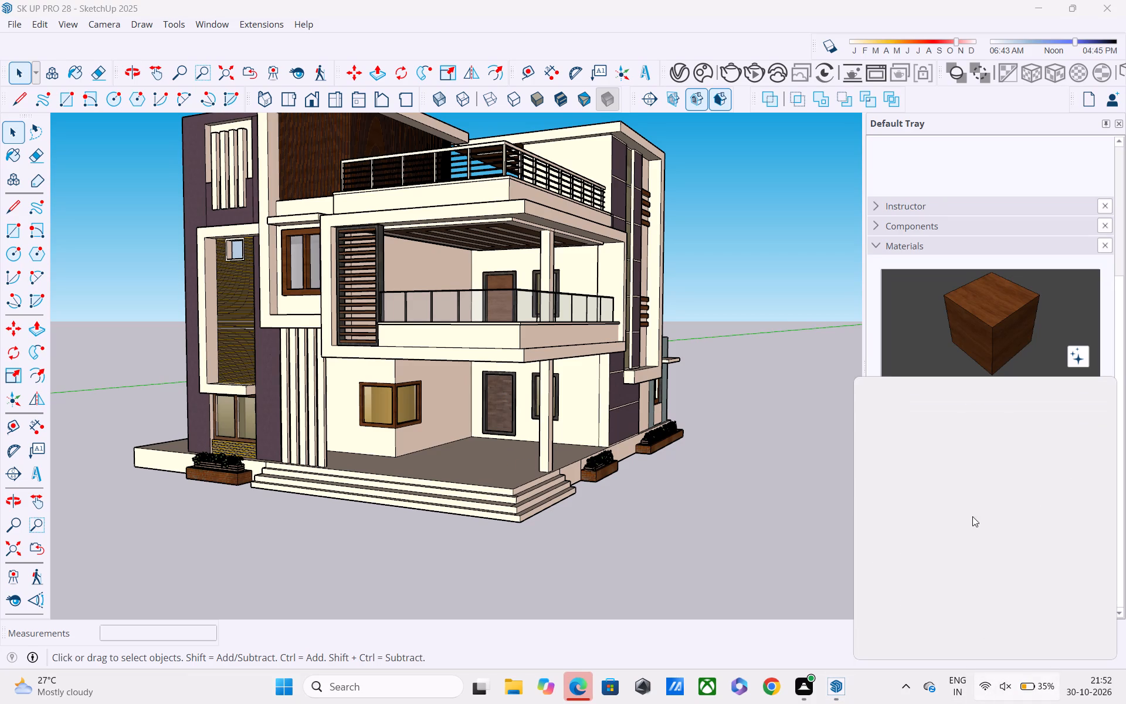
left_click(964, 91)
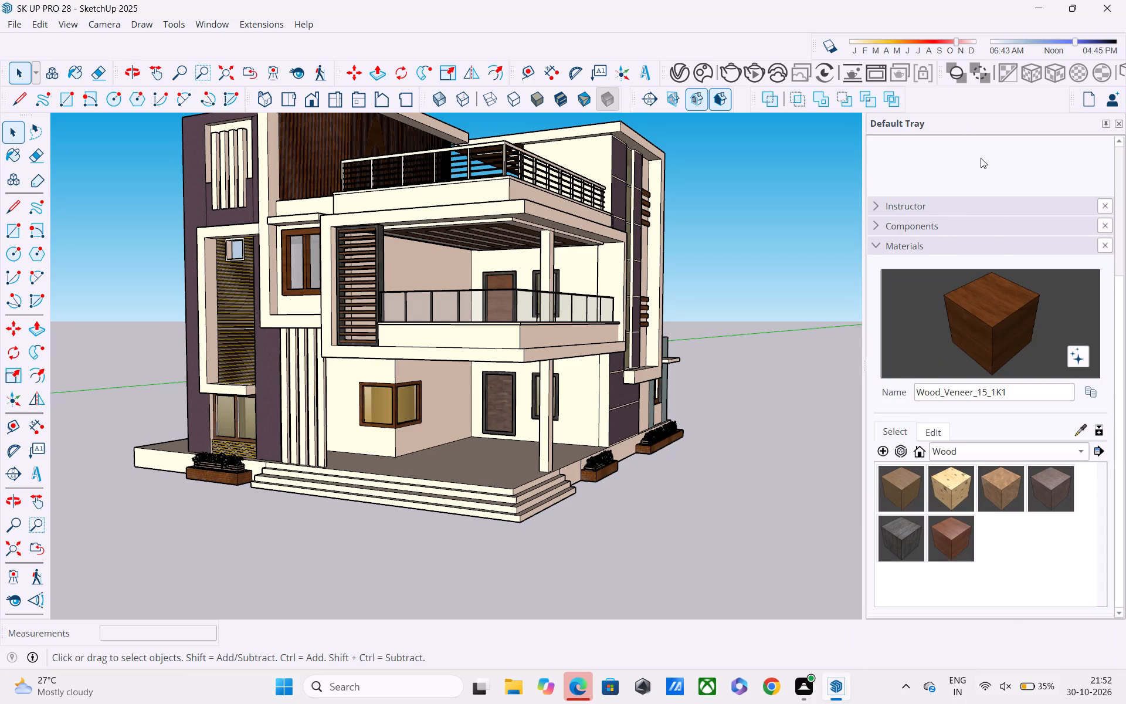
Save the house model again.
key("ctrl+s")
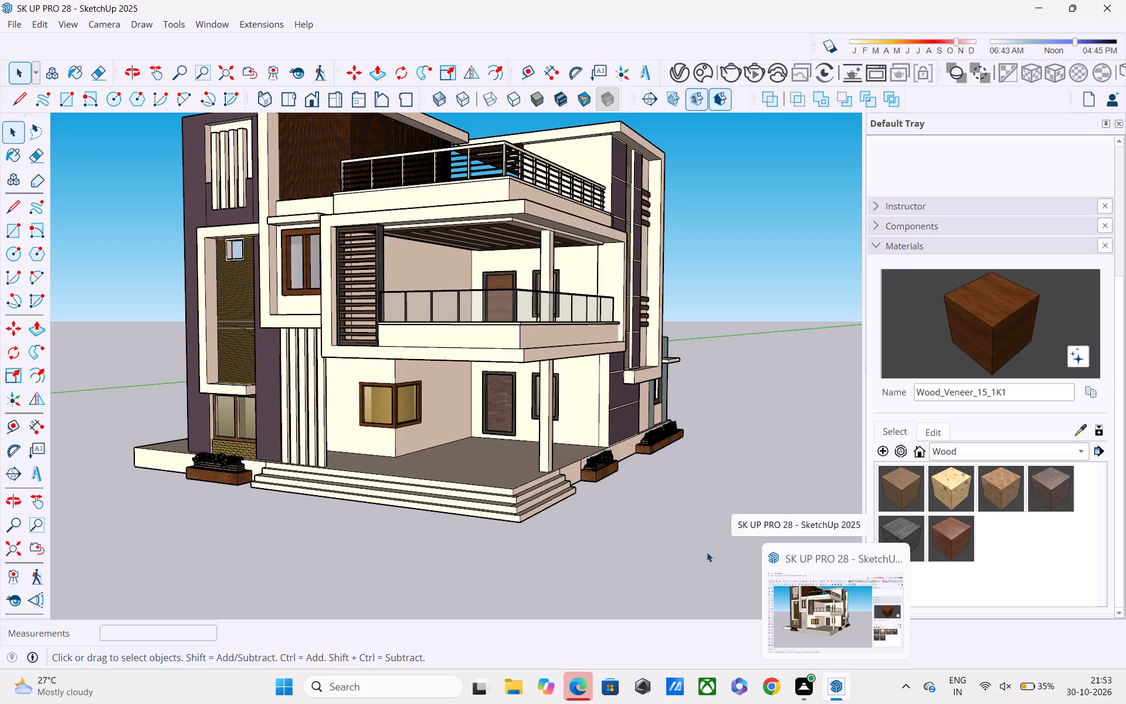
Erase the stray vertical edges on the porch plinth between the entrance steps and the nearby brick planter.
middle_click_drag(598, 466, 534, 437)
scroll(534, 437, "up", 3)
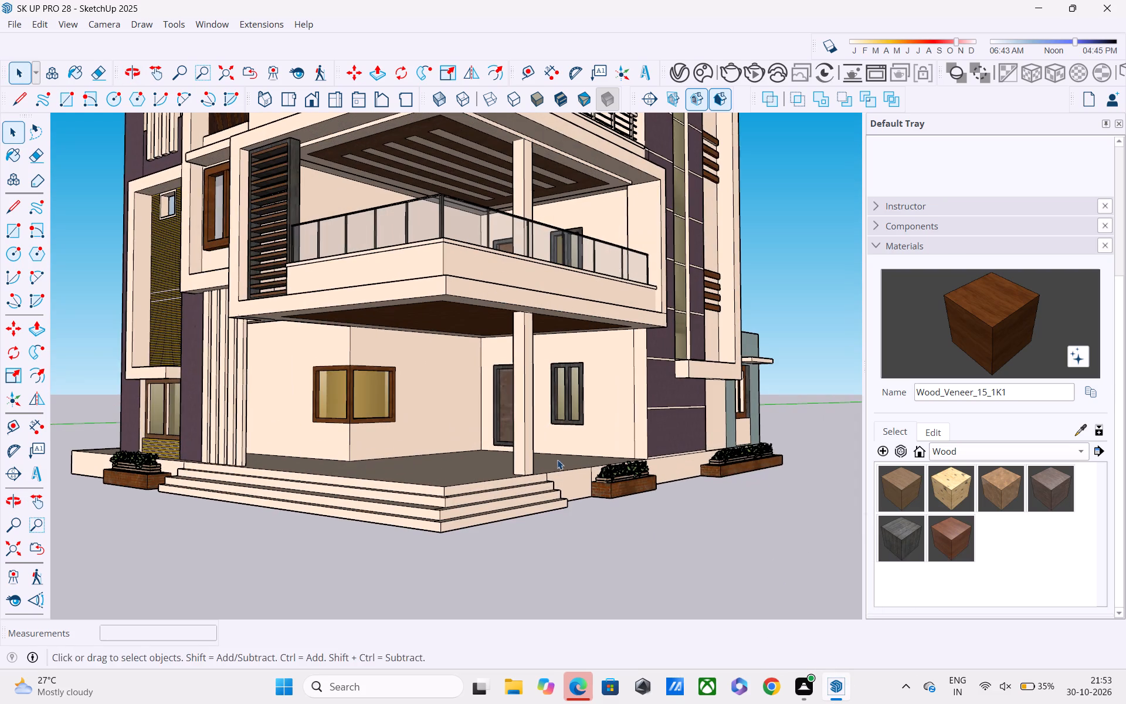
middle_click_drag(562, 462, 551, 463)
scroll(620, 488, "up", 8)
key("e")
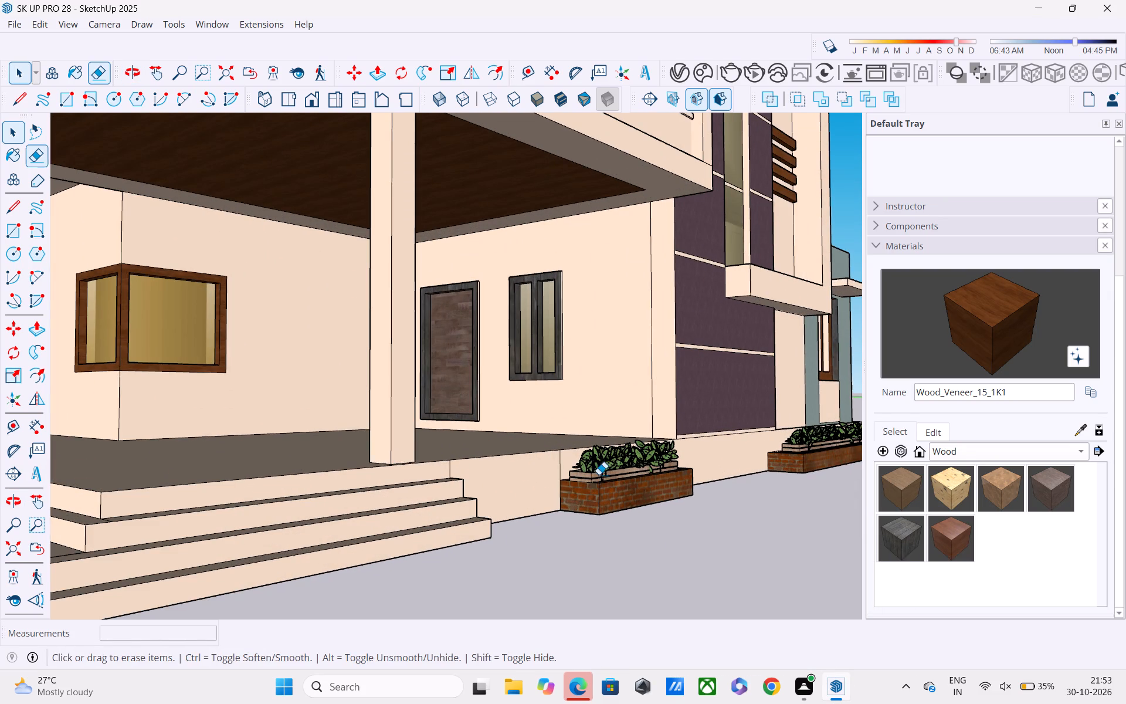
scroll(597, 473, "up", 6)
left_click(538, 453)
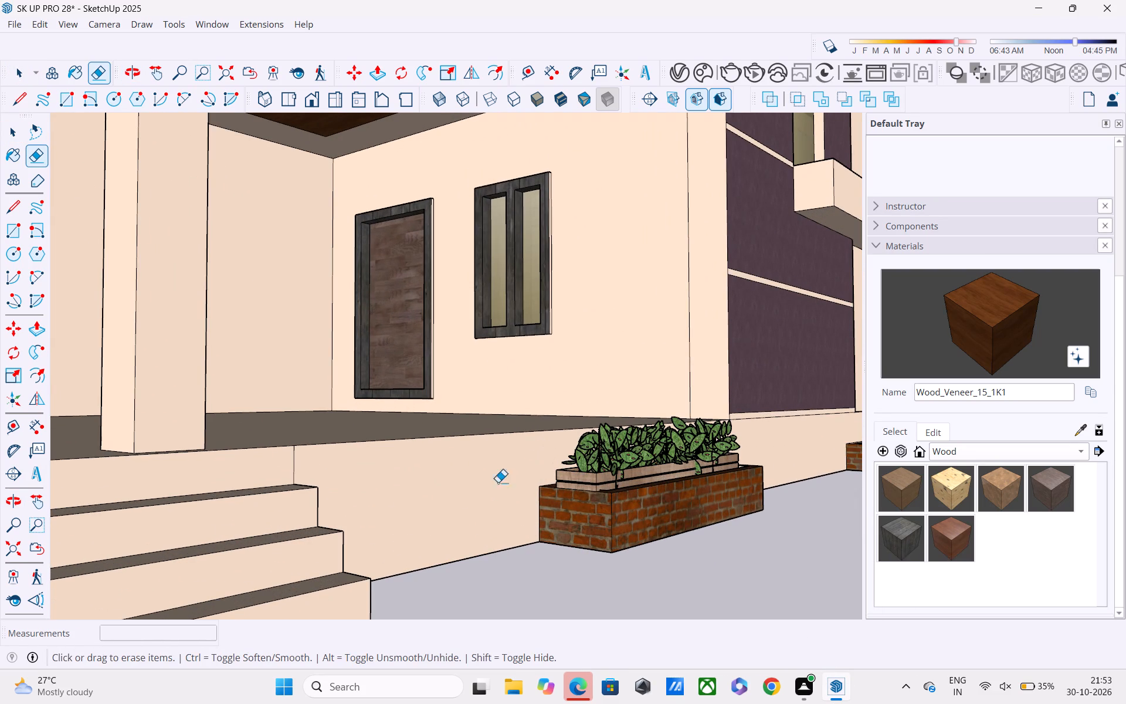
left_click(292, 469)
Erase the vertical edge left on the plinth just past the far end of the brick planter.
middle_click_drag(309, 472, 207, 470)
scroll(271, 478, "down", 4)
middle_click_drag(686, 452, 535, 448)
scroll(567, 479, "up", 3)
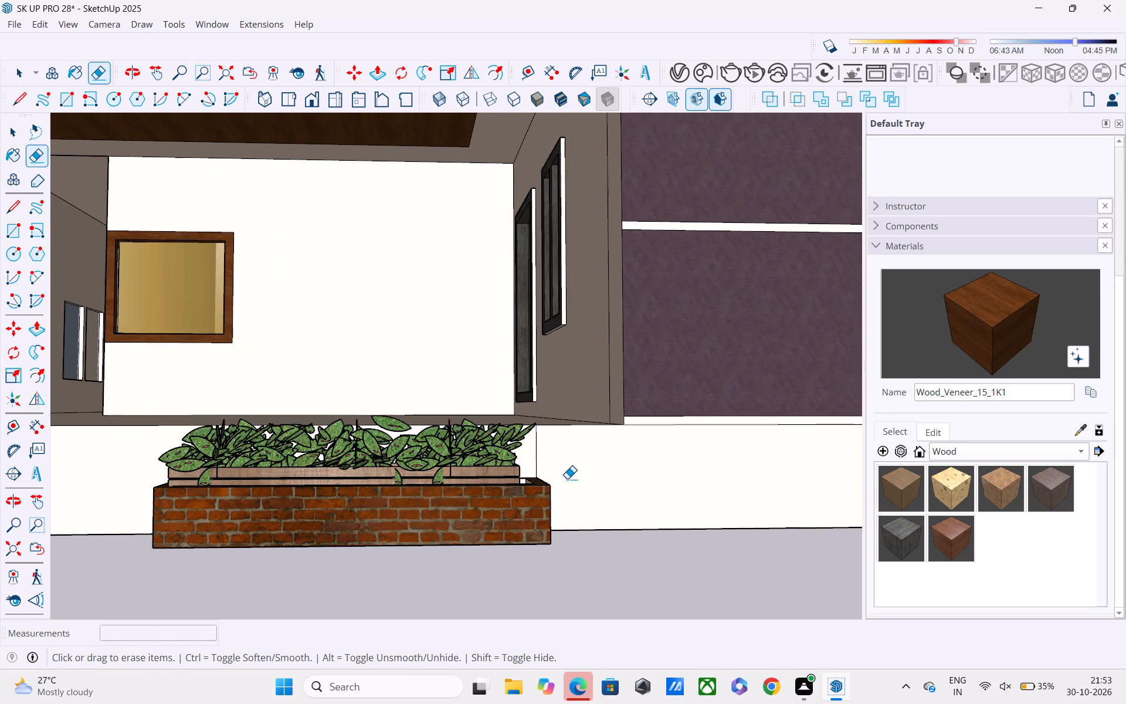
left_click(540, 446)
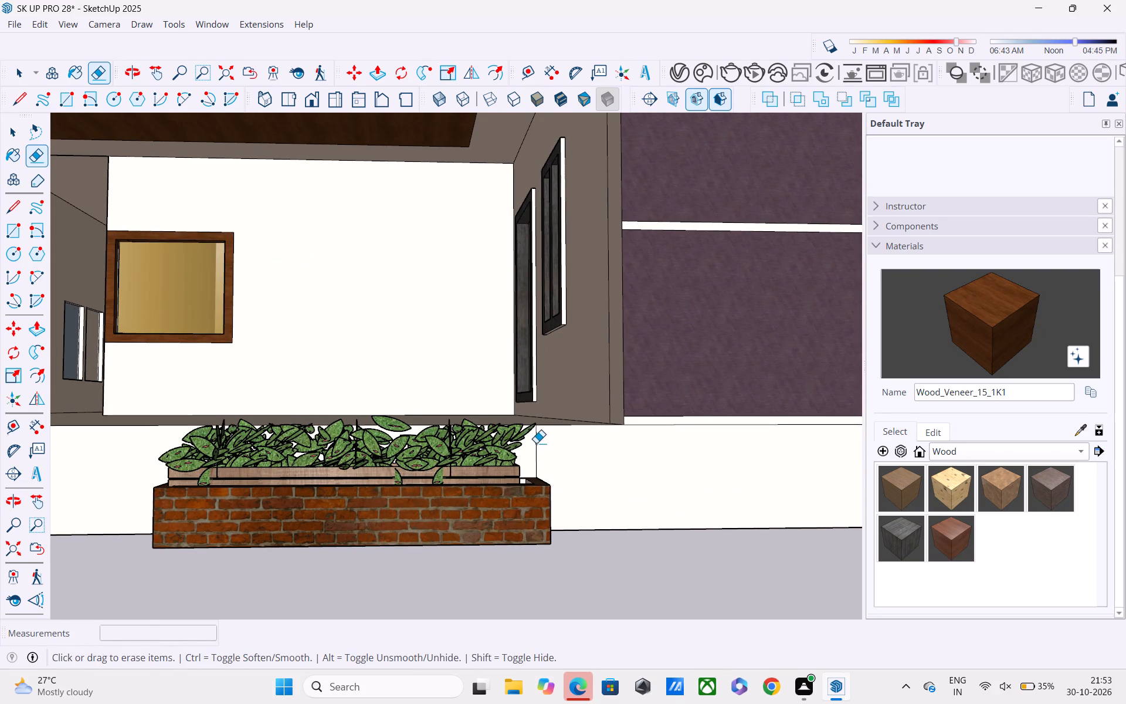
left_click(536, 443)
Examine the plinth, planters and entrance steps around the front of the house for leftover edges.
middle_click_drag(565, 469, 490, 476)
scroll(489, 476, "down", 5)
scroll(609, 509, "down", 1)
middle_click_drag(604, 510, 263, 463, "shift")
scroll(432, 464, "down", 3)
scroll(475, 481, "up", 3)
middle_click_drag(475, 479, 632, 606)
scroll(503, 506, "down", 1, "shift")
scroll(524, 477, "down", 3)
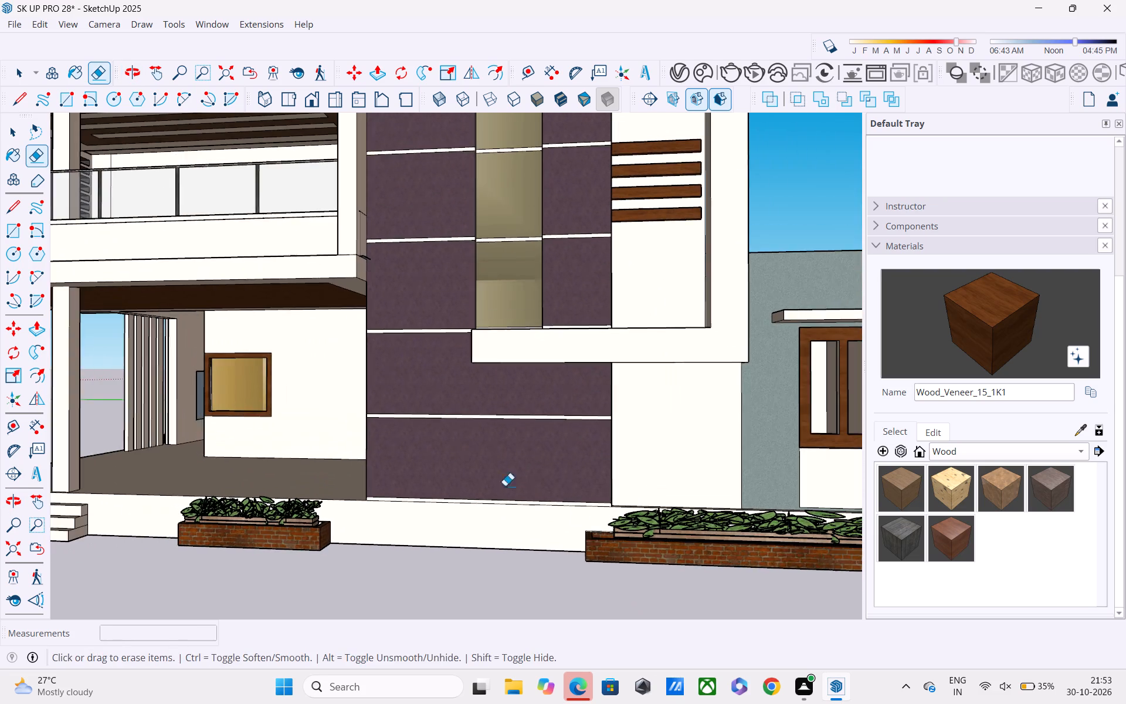
middle_click_drag(306, 524, 474, 524, "shift")
scroll(213, 527, "down", 3)
middle_click_drag(226, 538, 626, 534)
scroll(363, 545, "up", 3)
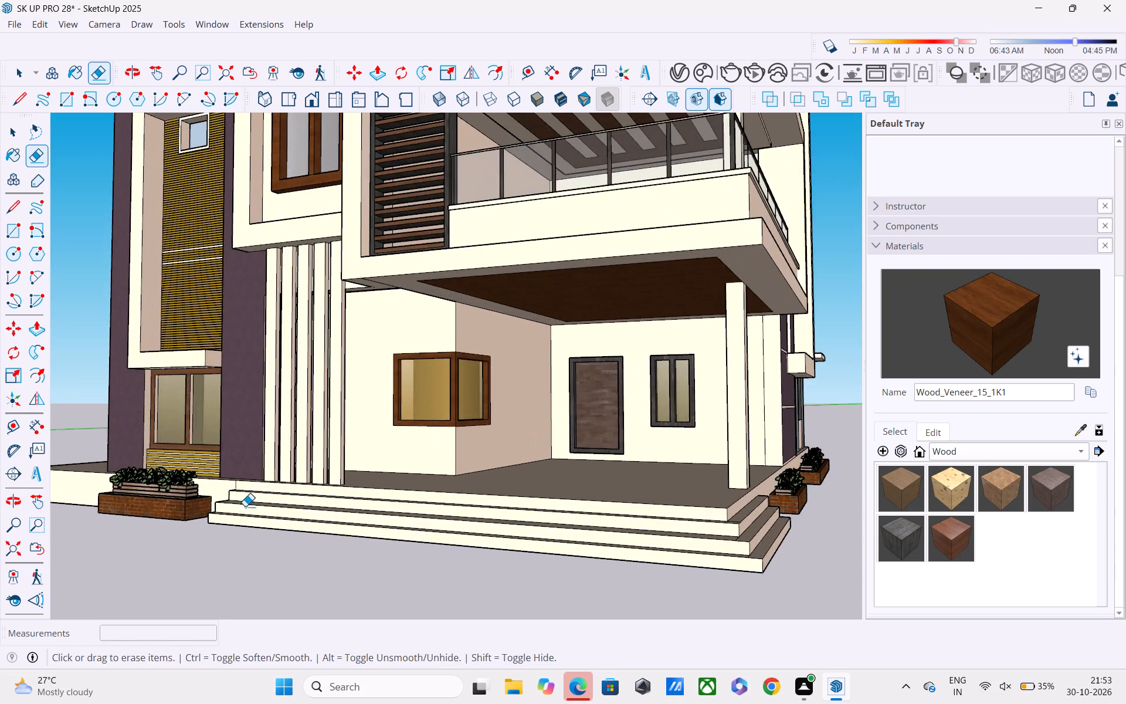
middle_click_drag(257, 518, 575, 551)
middle_click_drag(456, 532, 622, 584, "shift")
middle_click_drag(518, 577, 517, 501, "shift")
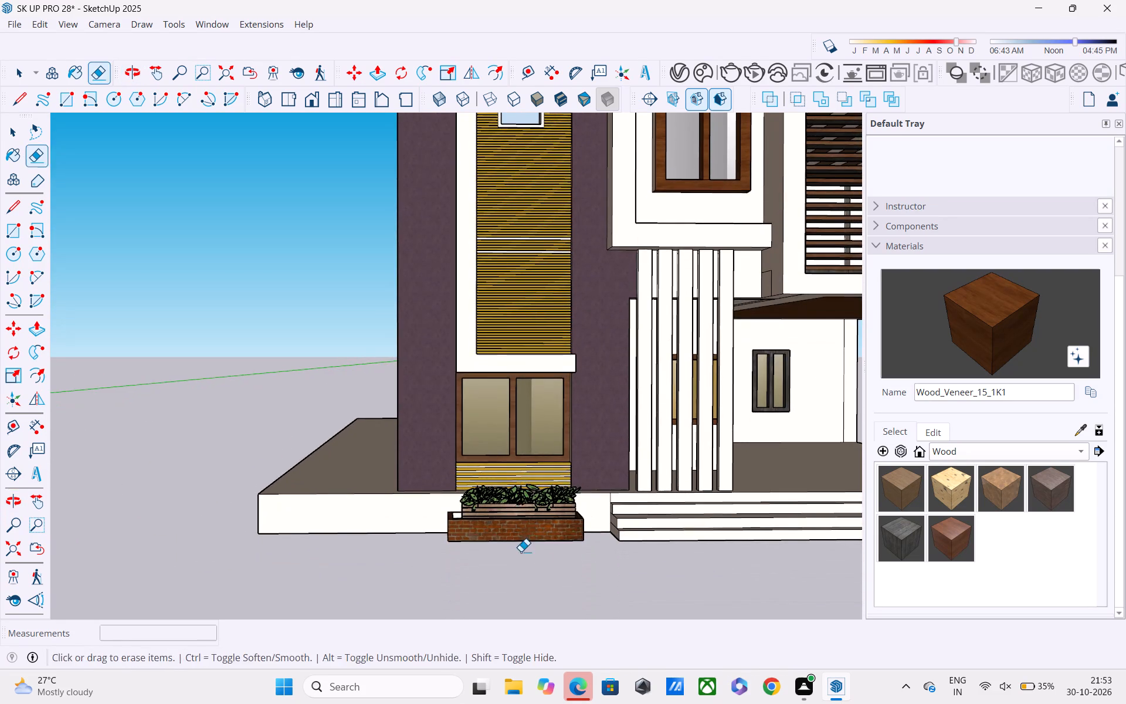
Erase the floor-band and column seam lines on the blank side wall next to the tall purple facade strip, including leftover short segments.
middle_click_drag(538, 558, 928, 611)
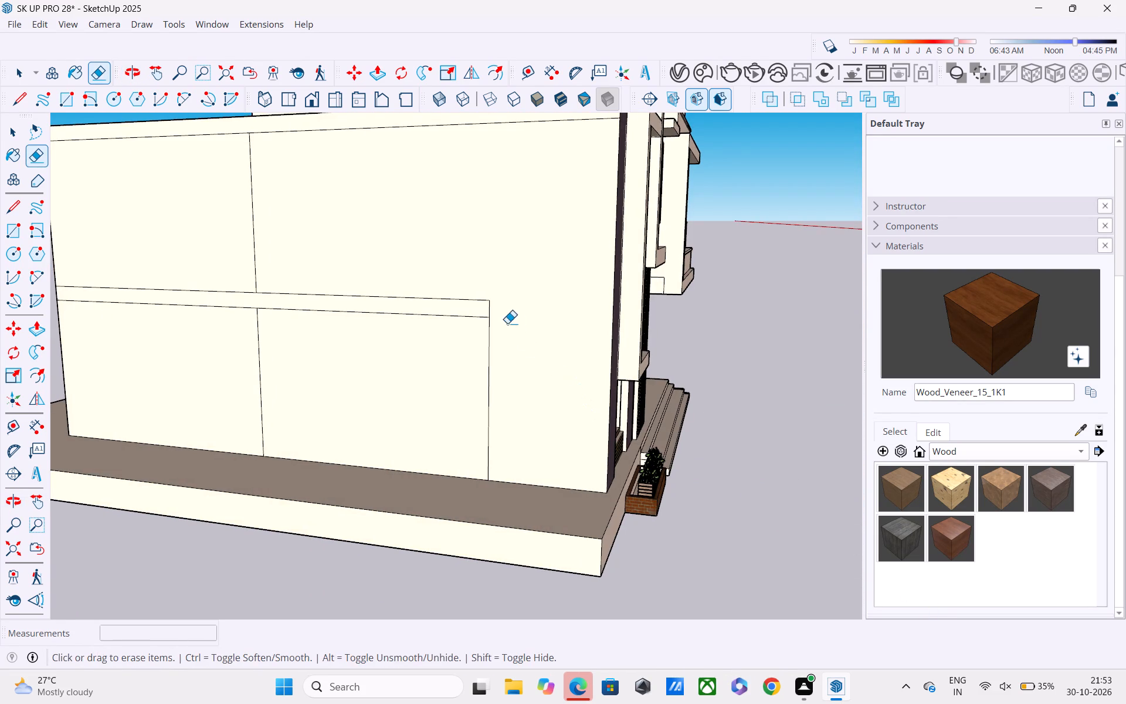
left_click_drag(489, 304, 489, 323, "shift")
left_click_drag(467, 288, 467, 339)
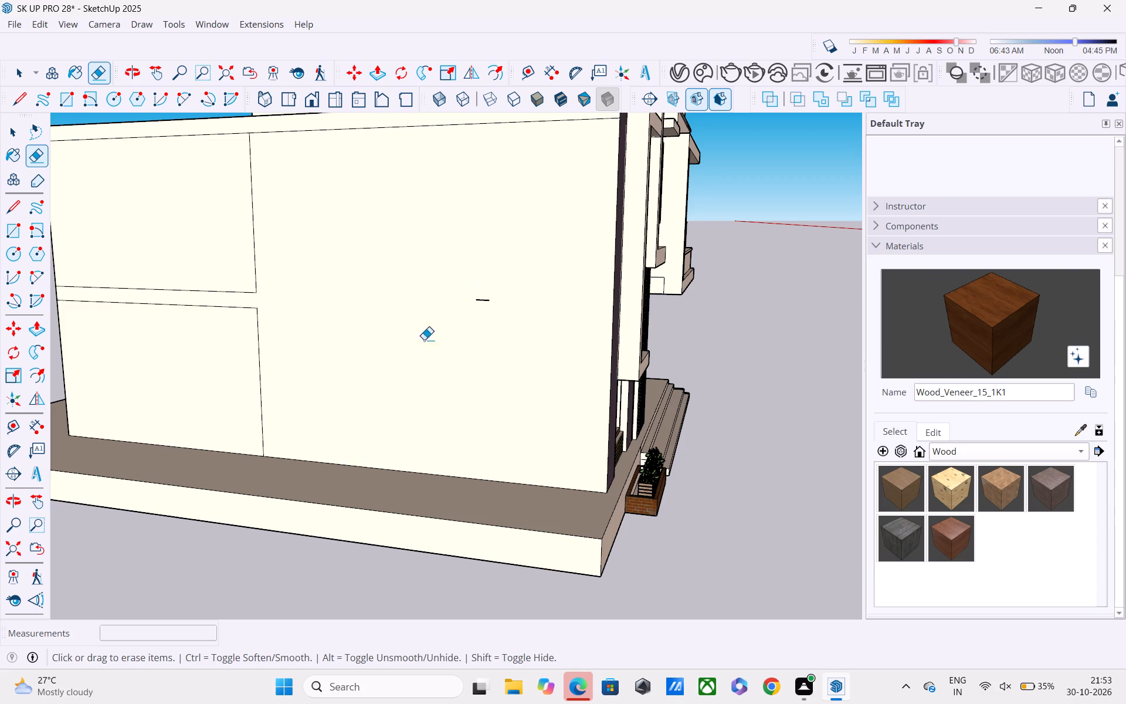
middle_click_drag(399, 703, 533, 703, "shift")
middle_click_drag(233, 316, 294, 374)
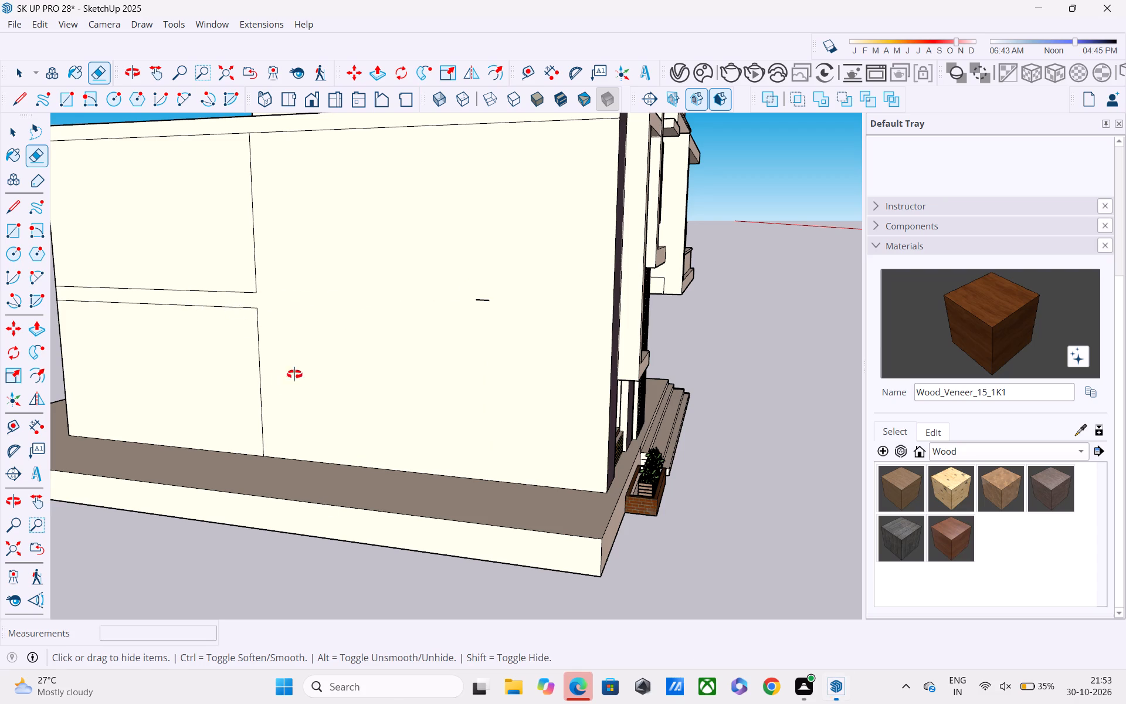
middle_click_drag(294, 374, 431, 550)
left_click_drag(371, 448, 388, 560)
left_click_drag(424, 433, 453, 472)
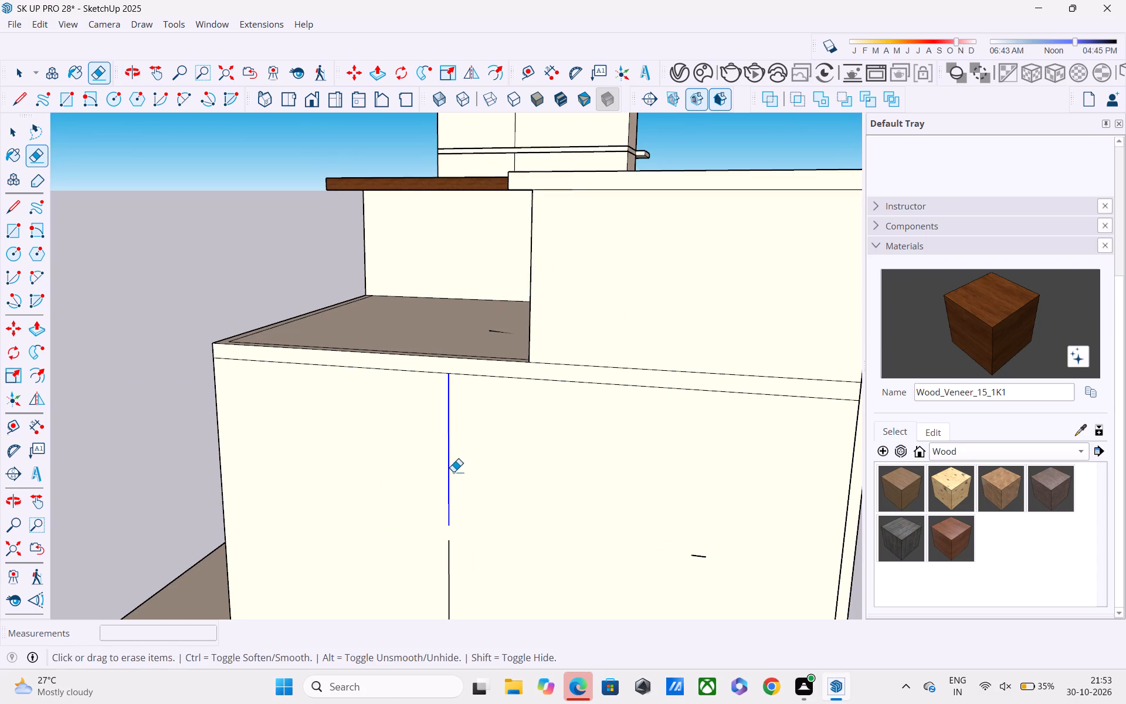
left_click_drag(443, 554, 463, 588)
left_click_drag(695, 545, 704, 574)
middle_click_drag(693, 553, 661, 541)
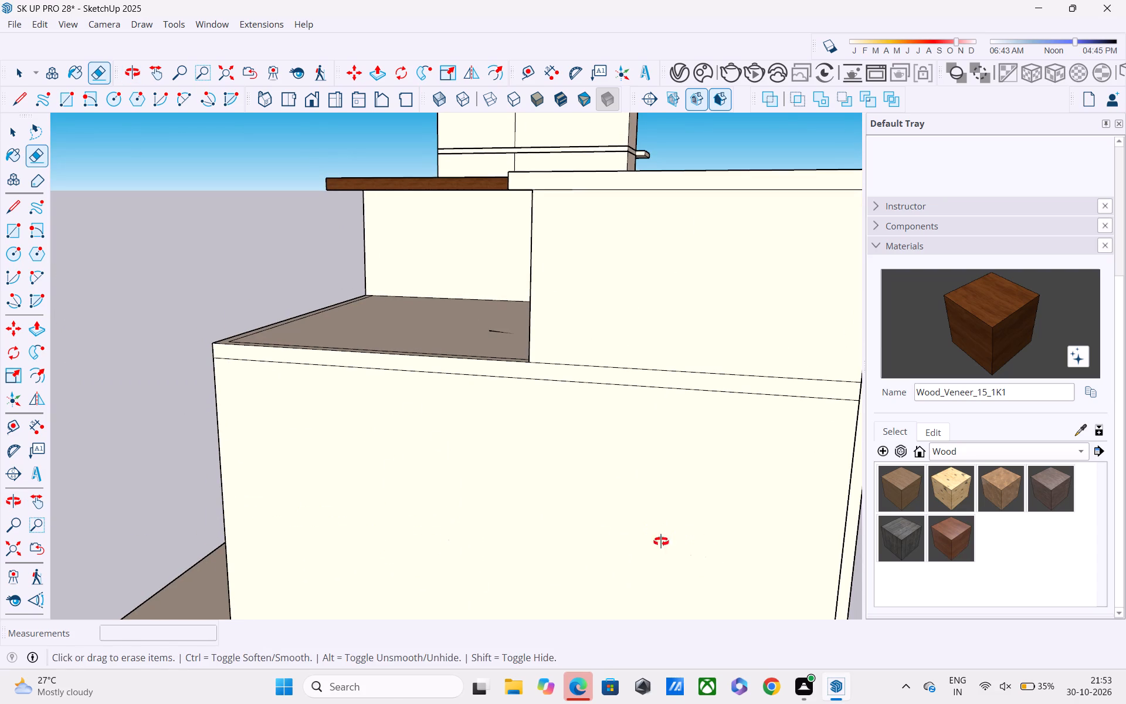
Erase the upper floor-band lines and the upper part of the vertical line on the opposite side wall, above the annex.
middle_click_drag(661, 541, 316, 353)
scroll(314, 352, "down", 2)
middle_click_drag(328, 377, 90, 505)
scroll(383, 433, "down", 1)
middle_click_drag(385, 433, 161, 353)
scroll(179, 358, "down", 1, "shift")
scroll(161, 353, "up", 1)
scroll(457, 361, "down", 1)
middle_click_drag(464, 388, 348, 551)
middle_click_drag(579, 333, 147, 465)
middle_click_drag(1010, 313, 831, 277, "shift")
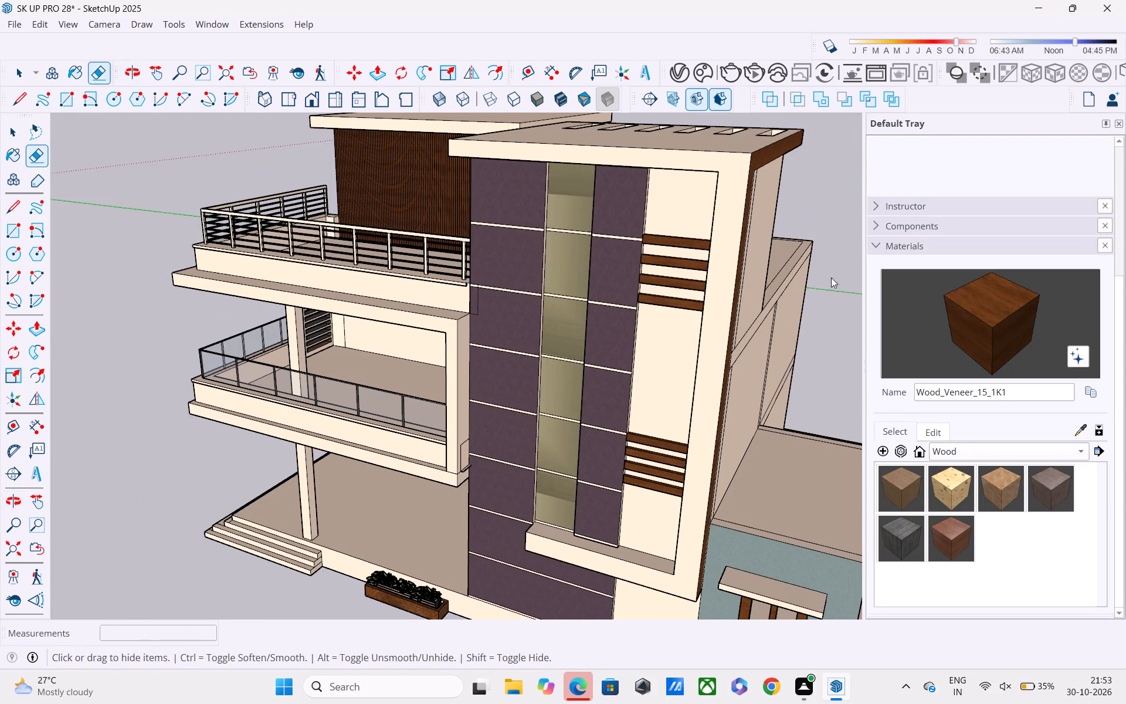
middle_click_drag(831, 277, 799, 283, "shift")
middle_click_drag(798, 384, 612, 279)
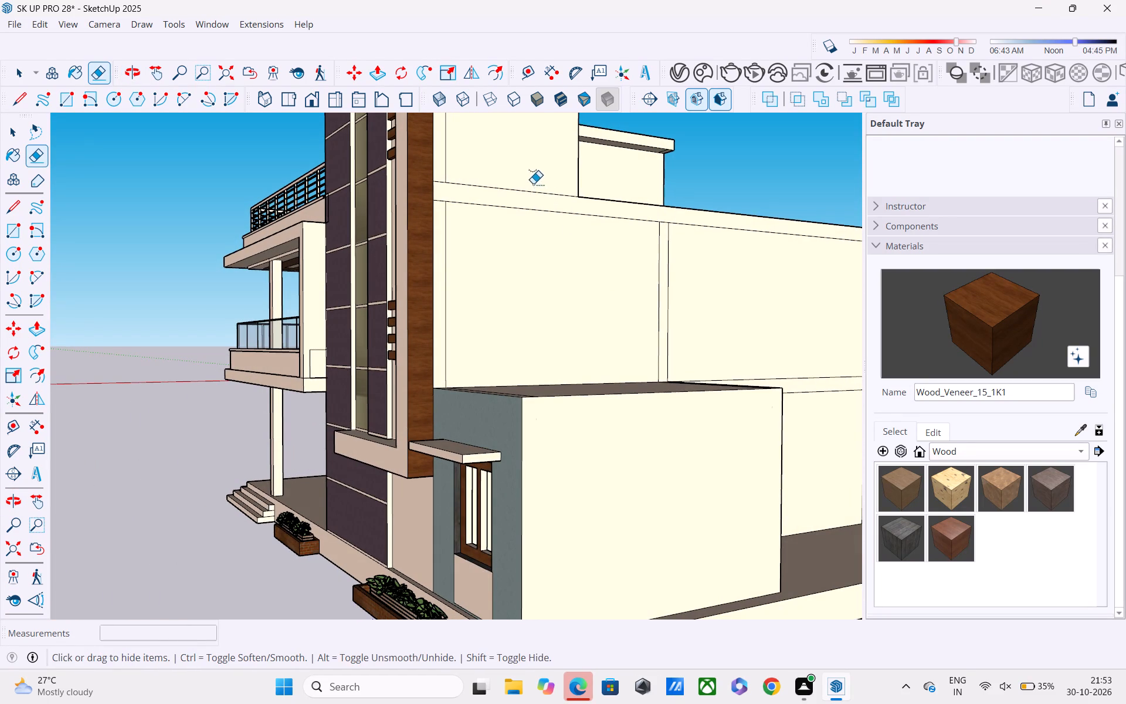
left_click_drag(533, 184, 532, 208, "shift")
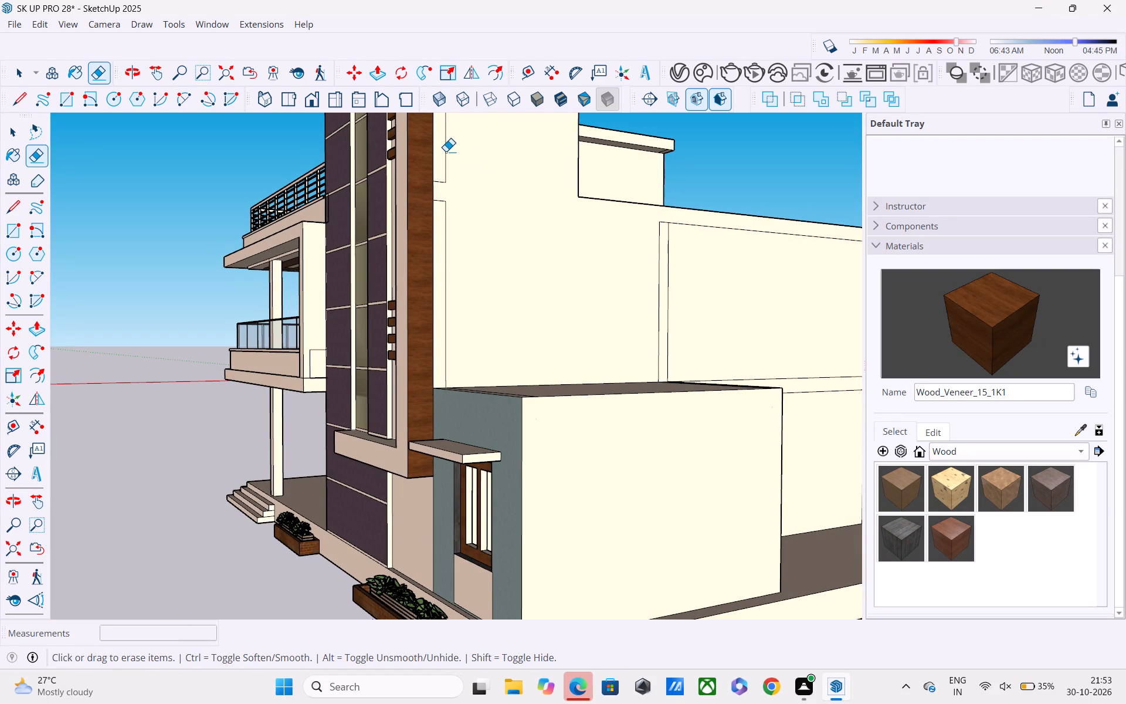
left_click_drag(446, 153, 450, 164)
left_click_drag(445, 186, 441, 210)
left_click_drag(474, 177, 474, 209)
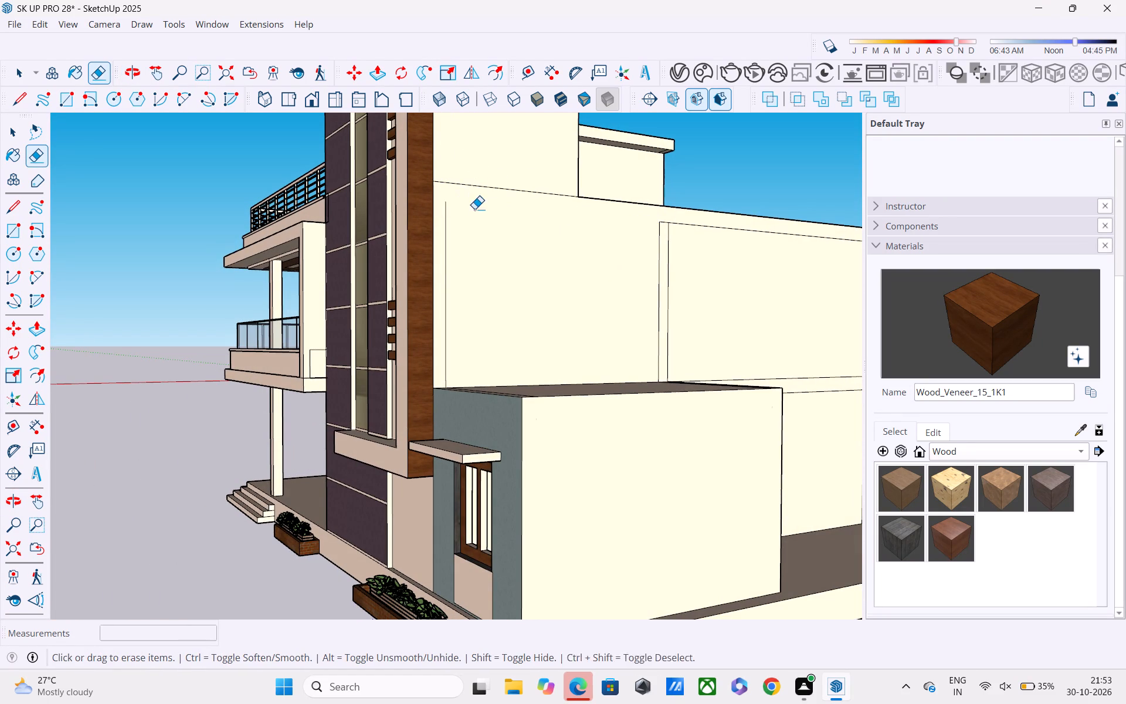
left_click_drag(474, 209, 474, 211)
Erase the remaining floor-band and column lines across the side wall above and behind the annex.
middle_click_drag(511, 253, 744, 451)
middle_click_drag(670, 400, 868, 287)
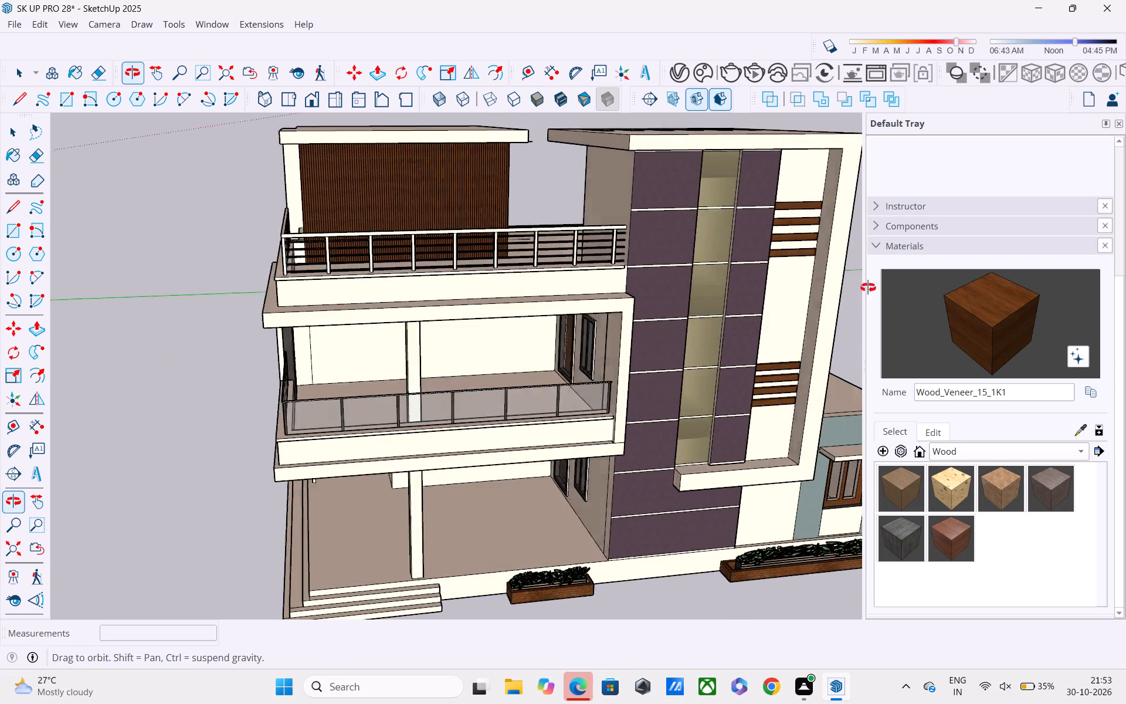
middle_click_drag(868, 287, 165, 348)
middle_click_drag(413, 393, 386, 331)
left_click(394, 311)
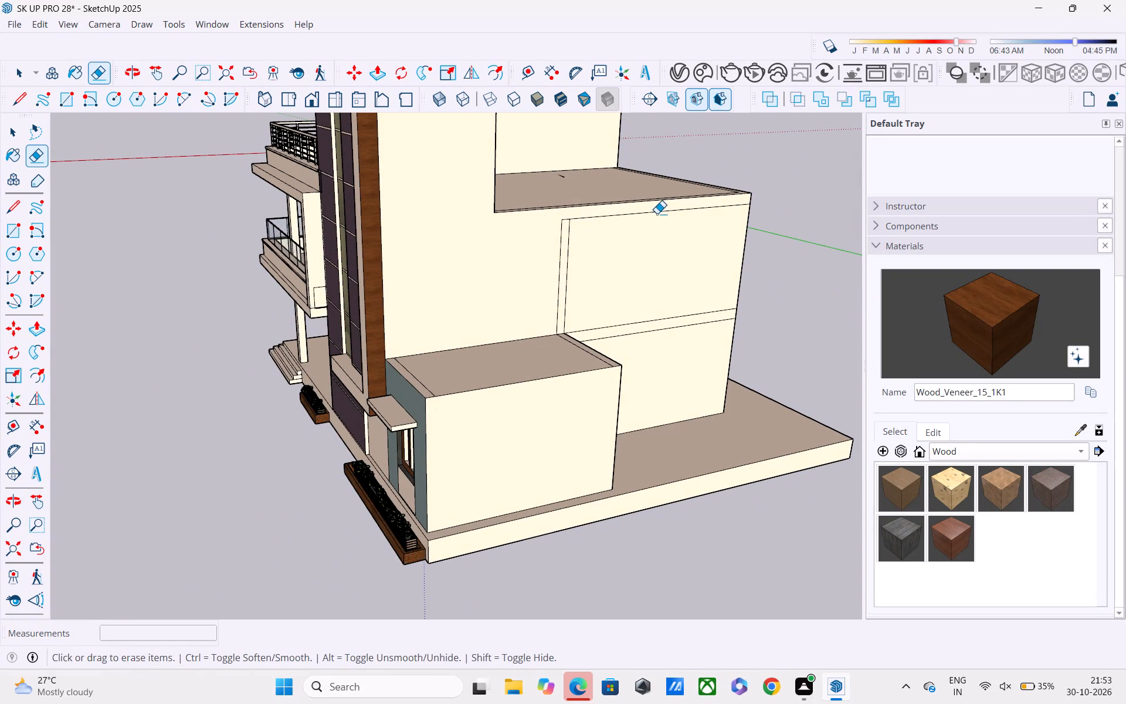
left_click_drag(657, 214, 657, 337)
left_click_drag(586, 266, 550, 292)
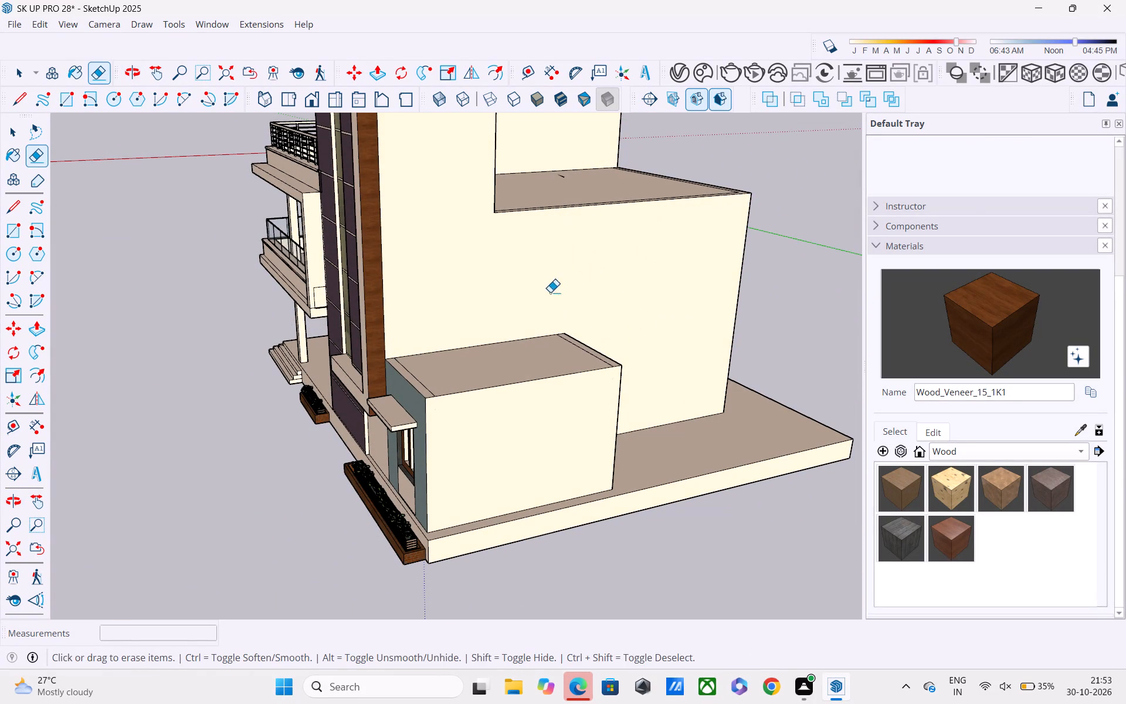
Erase the inner strip lines at both ends of the annex's flat roof.
middle_click_drag(640, 364, 601, 390)
scroll(548, 401, "up", 3)
left_click_drag(545, 385, 561, 397)
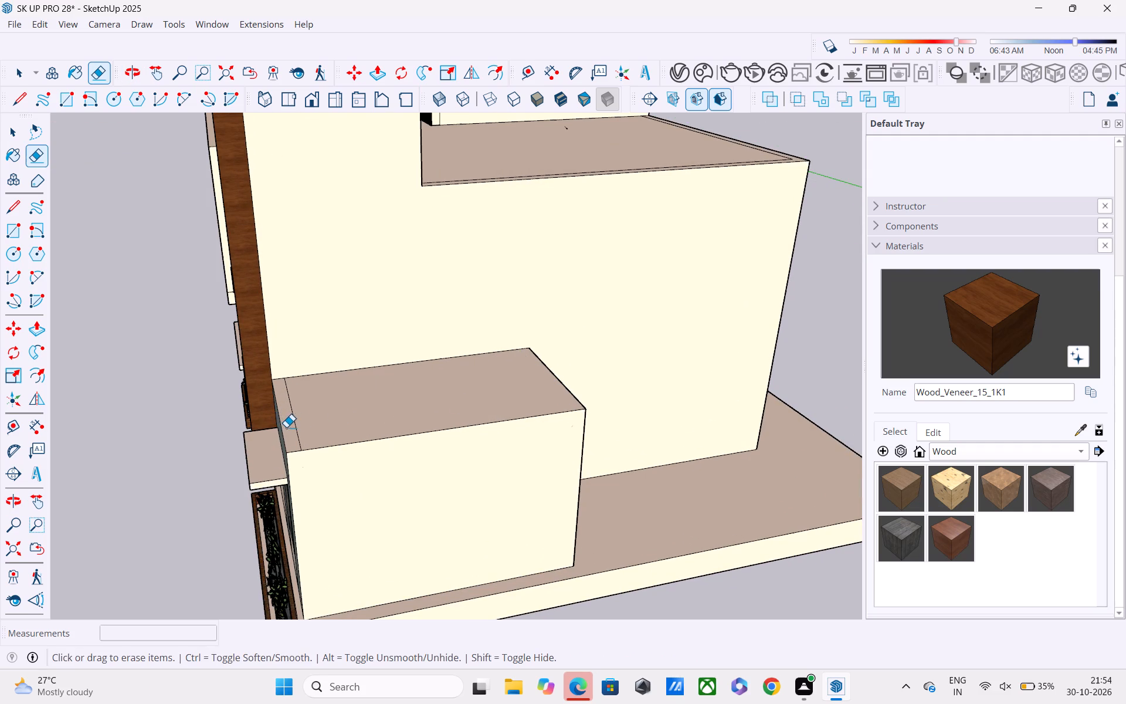
left_click_drag(297, 434, 310, 442)
Examine the cleaned-up house and the plain three-storey building beside it from several sides.
middle_click_drag(310, 434, 628, 365)
scroll(860, 273, "down", 4)
scroll(664, 347, "up", 1)
middle_click_drag(664, 347, 672, 358)
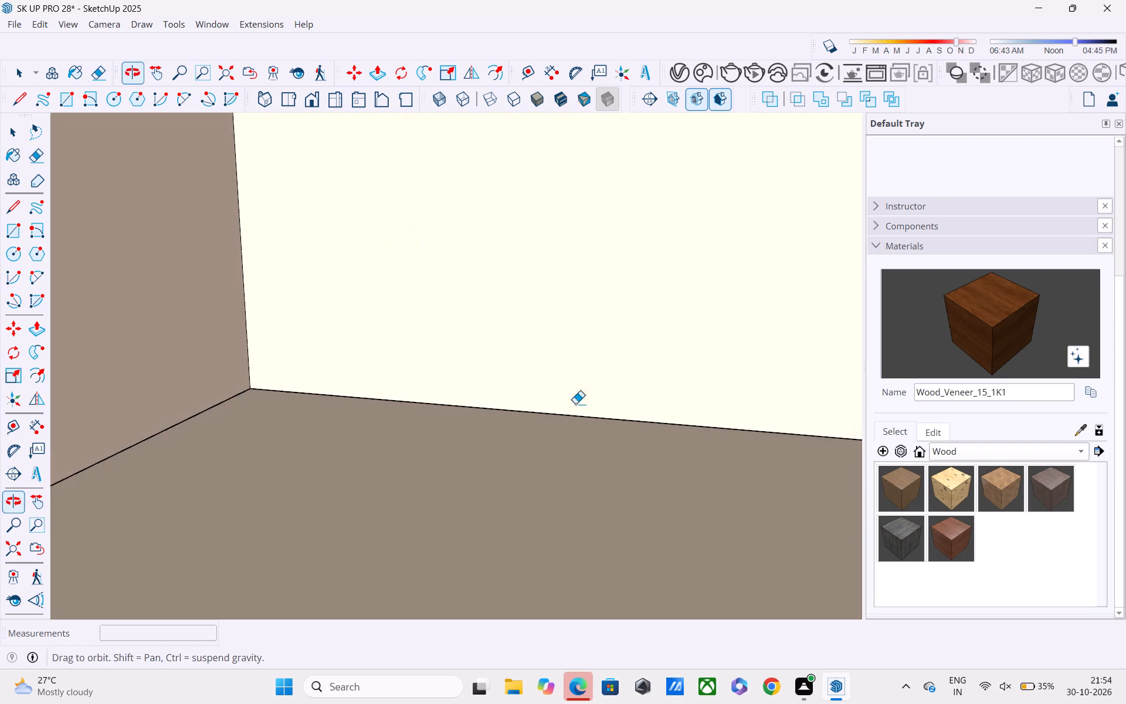
scroll(466, 431, "down", 3)
left_click(18, 553)
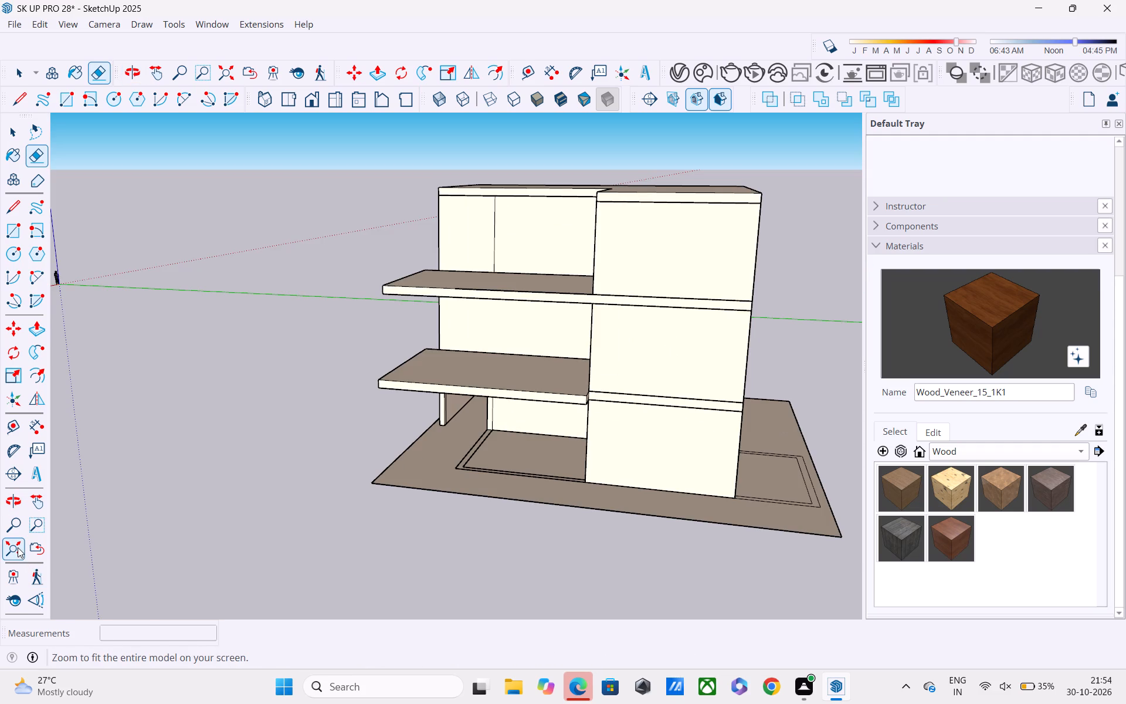
scroll(18, 547, "down", 2)
middle_click_drag(262, 470, 703, 440)
scroll(491, 433, "down", 3)
middle_click_drag(454, 448, 544, 442, "shift")
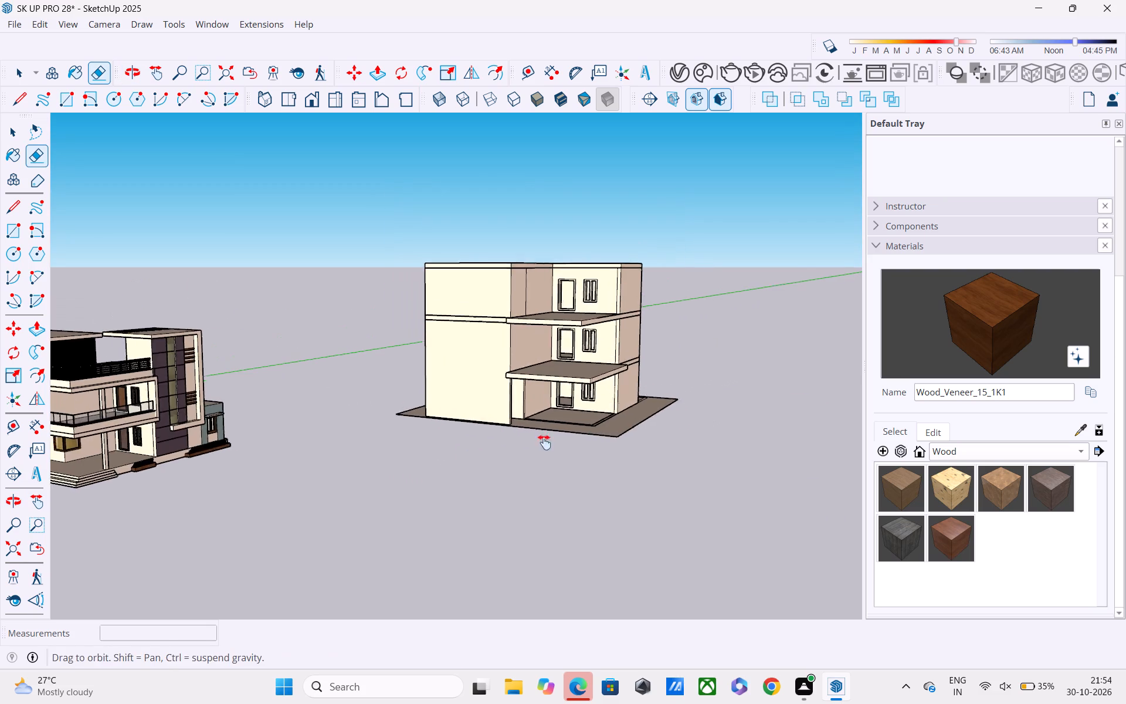
middle_click_drag(544, 442, 719, 394, "shift")
middle_click_drag(382, 409, 513, 330)
scroll(313, 359, "up", 4)
middle_click_drag(313, 361, 469, 489, "shift")
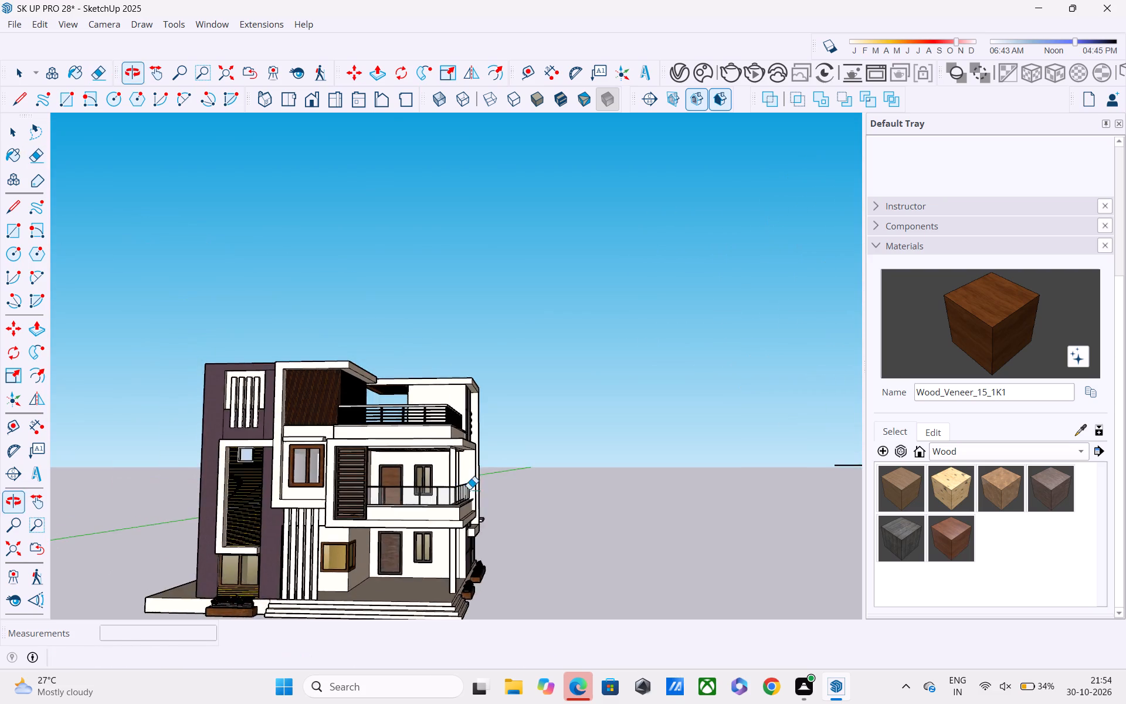
scroll(436, 489, "up", 5)
middle_click_drag(403, 472, 371, 409, "shift")
scroll(375, 414, "down", 1)
middle_click_drag(377, 416, 148, 497)
scroll(148, 497, "up", 1)
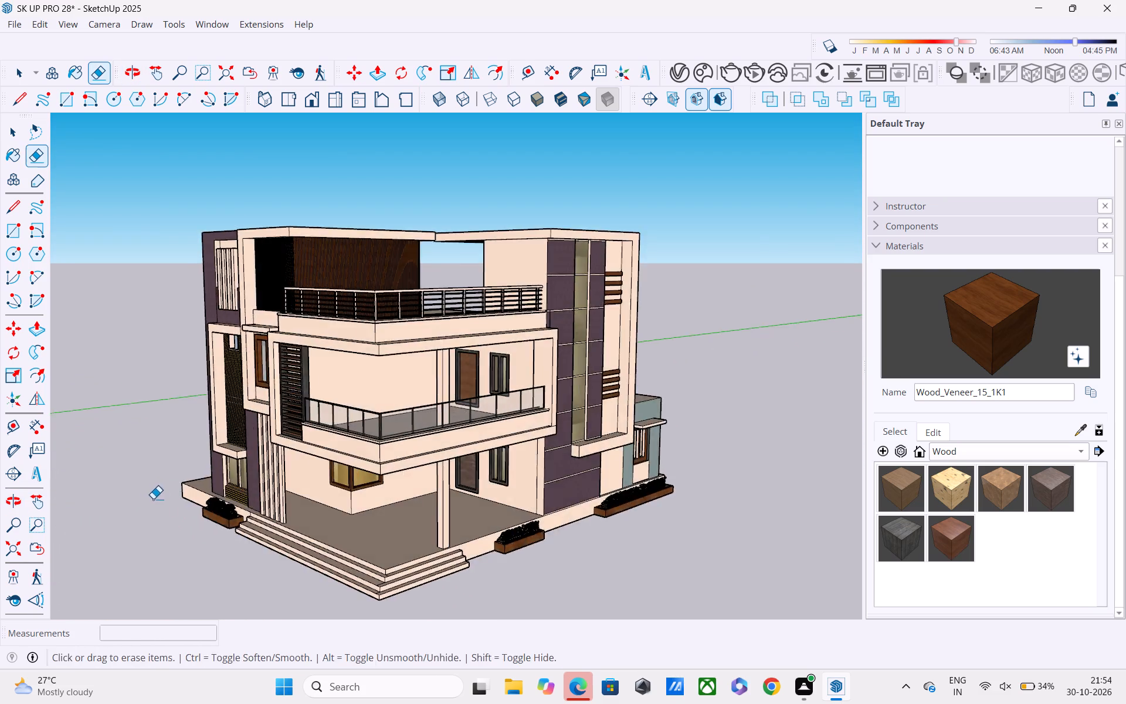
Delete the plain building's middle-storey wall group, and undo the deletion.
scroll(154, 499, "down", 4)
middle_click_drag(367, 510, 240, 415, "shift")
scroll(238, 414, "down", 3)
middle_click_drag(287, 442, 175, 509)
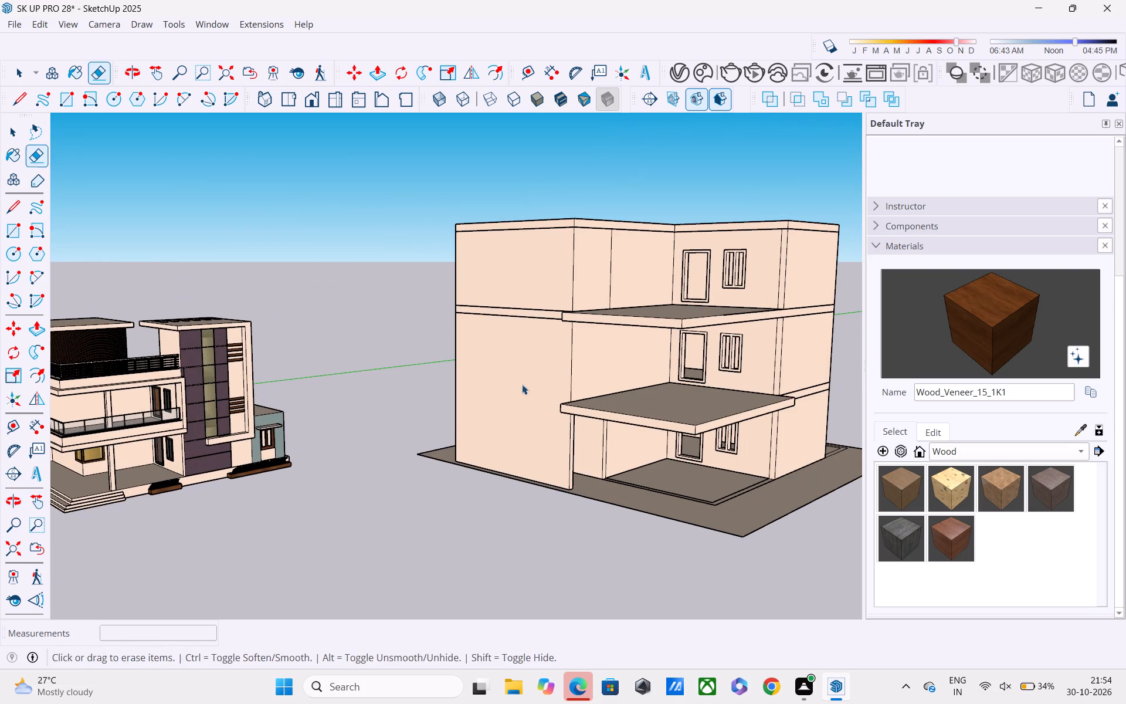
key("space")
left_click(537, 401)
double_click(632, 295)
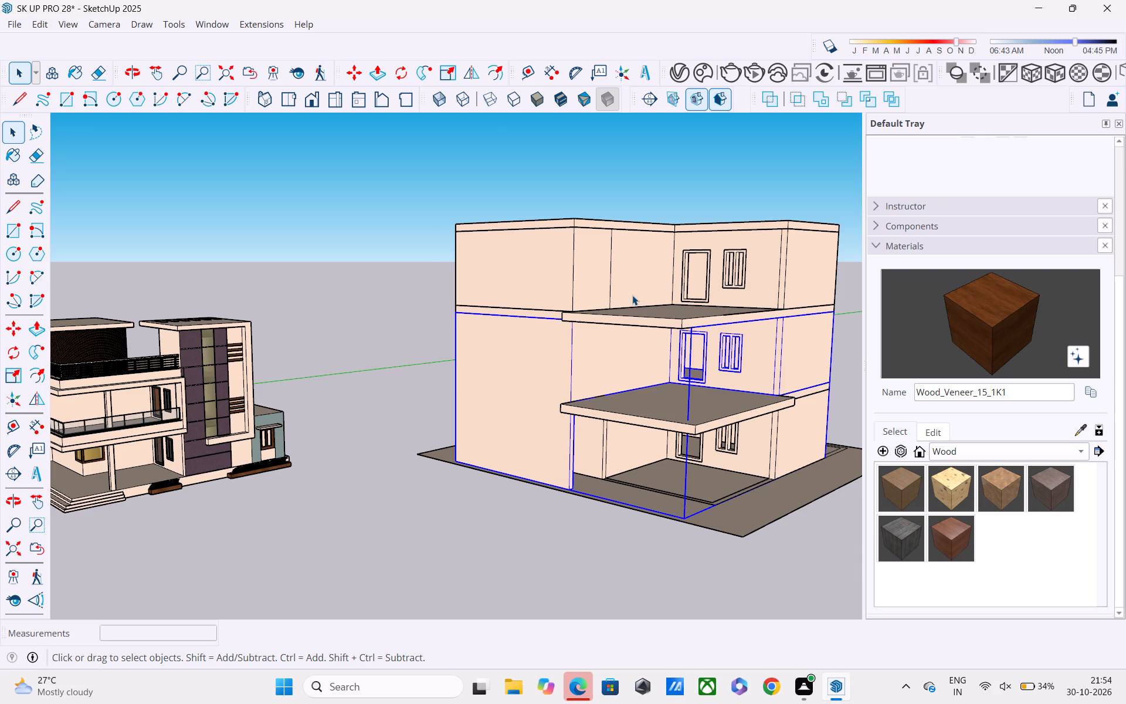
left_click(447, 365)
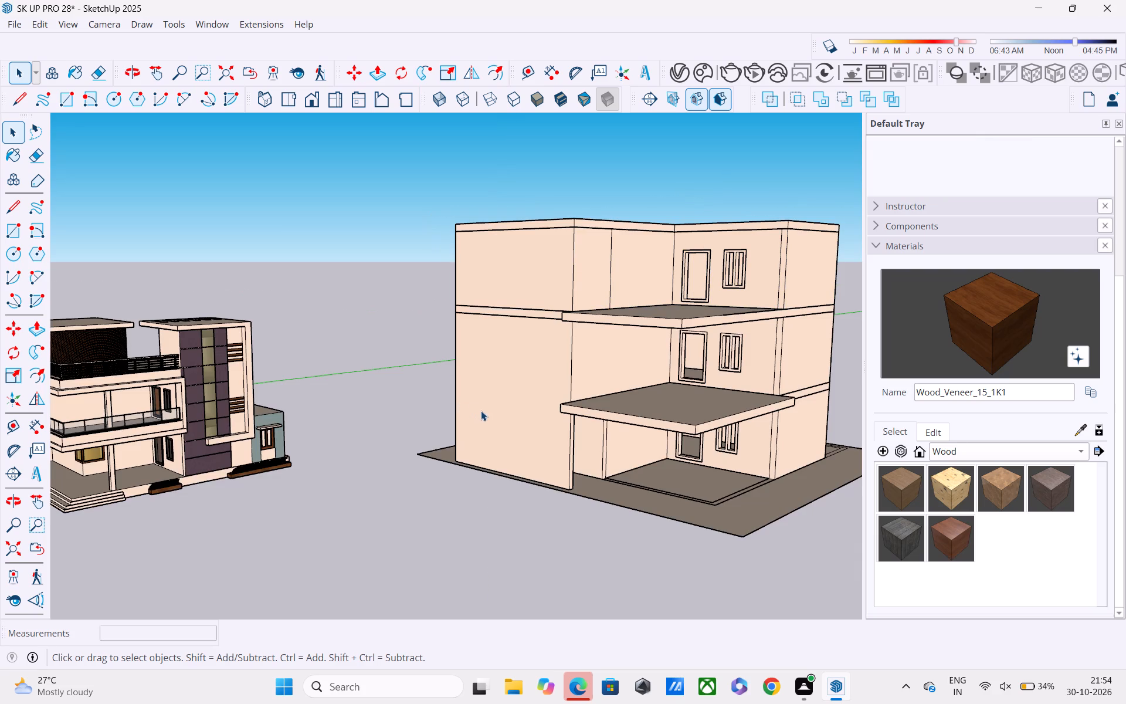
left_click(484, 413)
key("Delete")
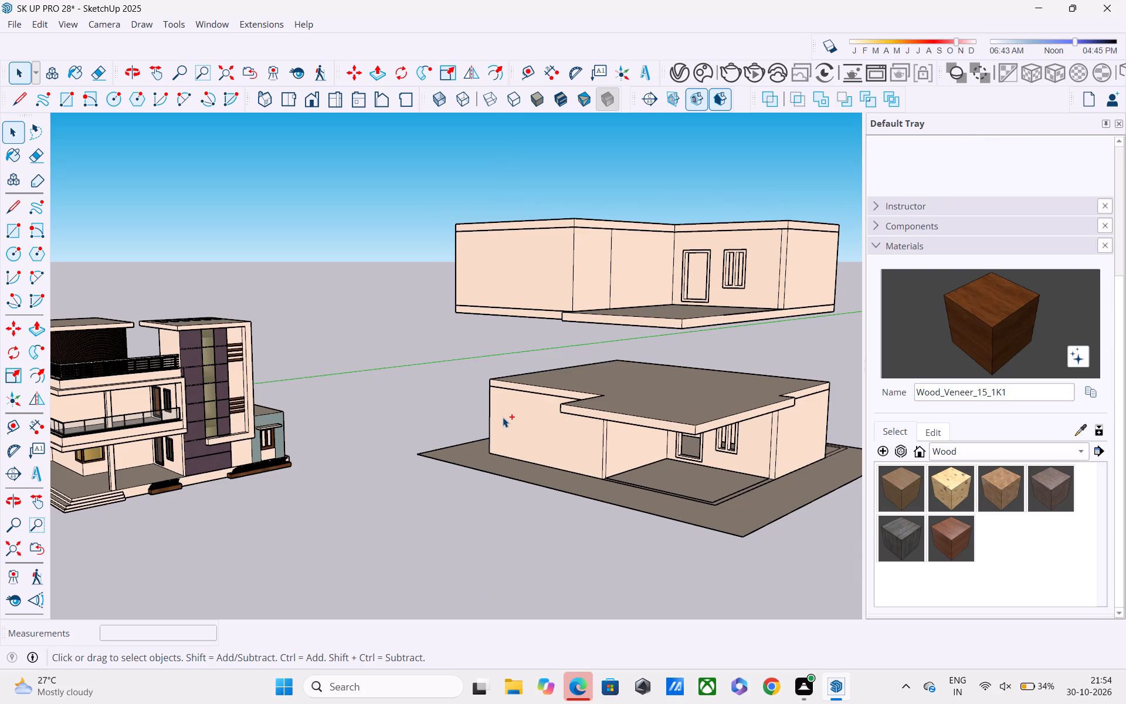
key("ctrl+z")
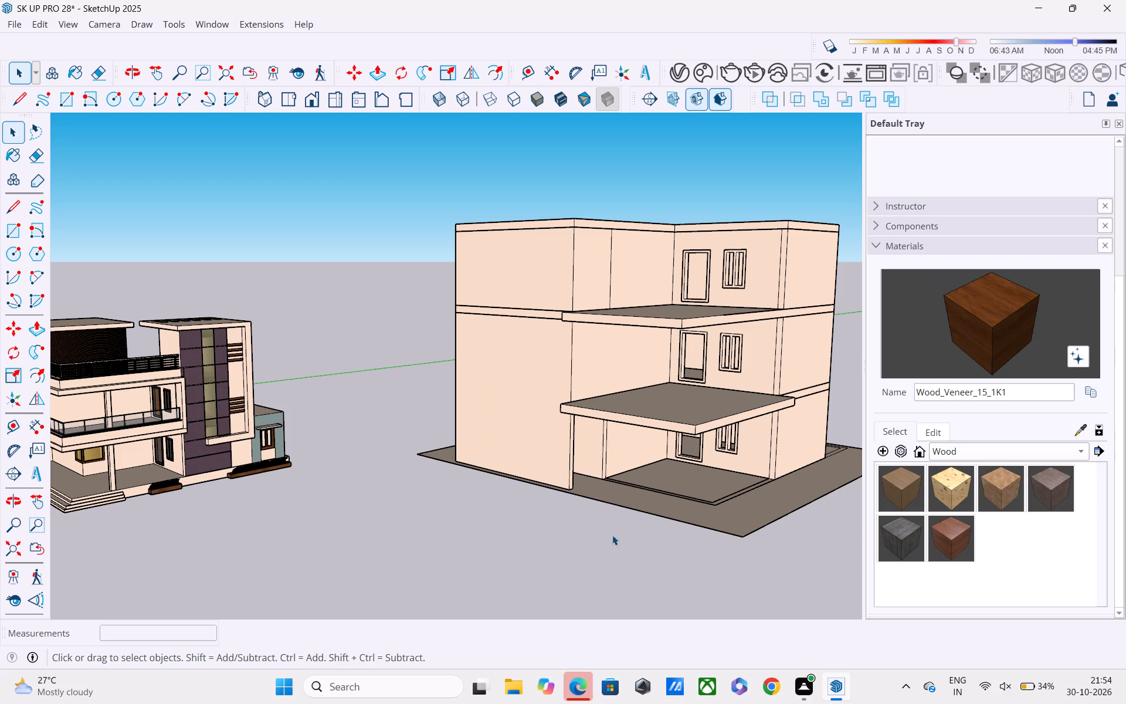
Delete the top-storey wall group of the plain three-storey building beside the house.
left_click(684, 530)
triple_click(689, 513)
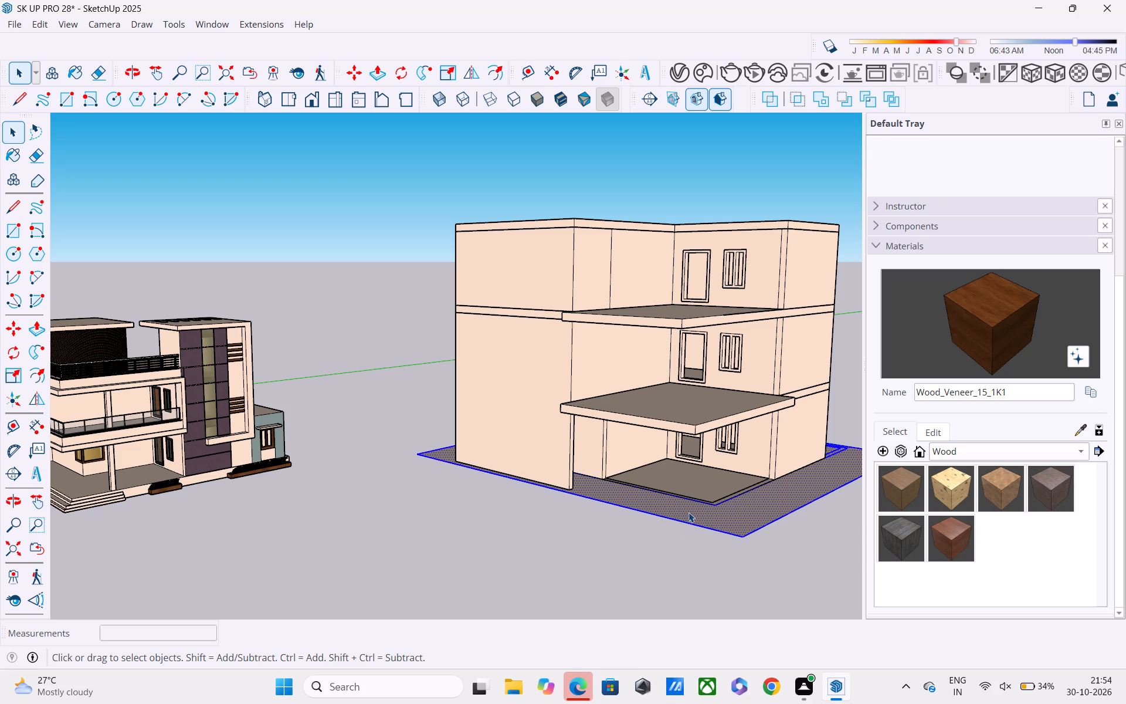
double_click(689, 511)
triple_click(661, 436)
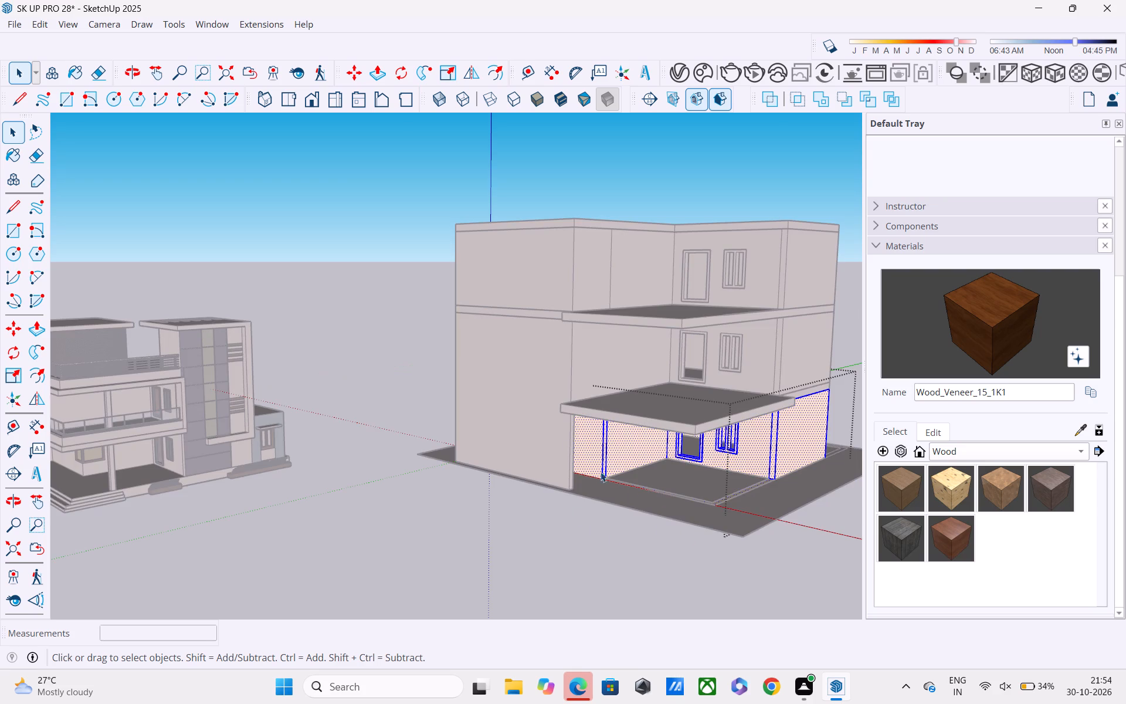
left_click(386, 319)
left_click(468, 295)
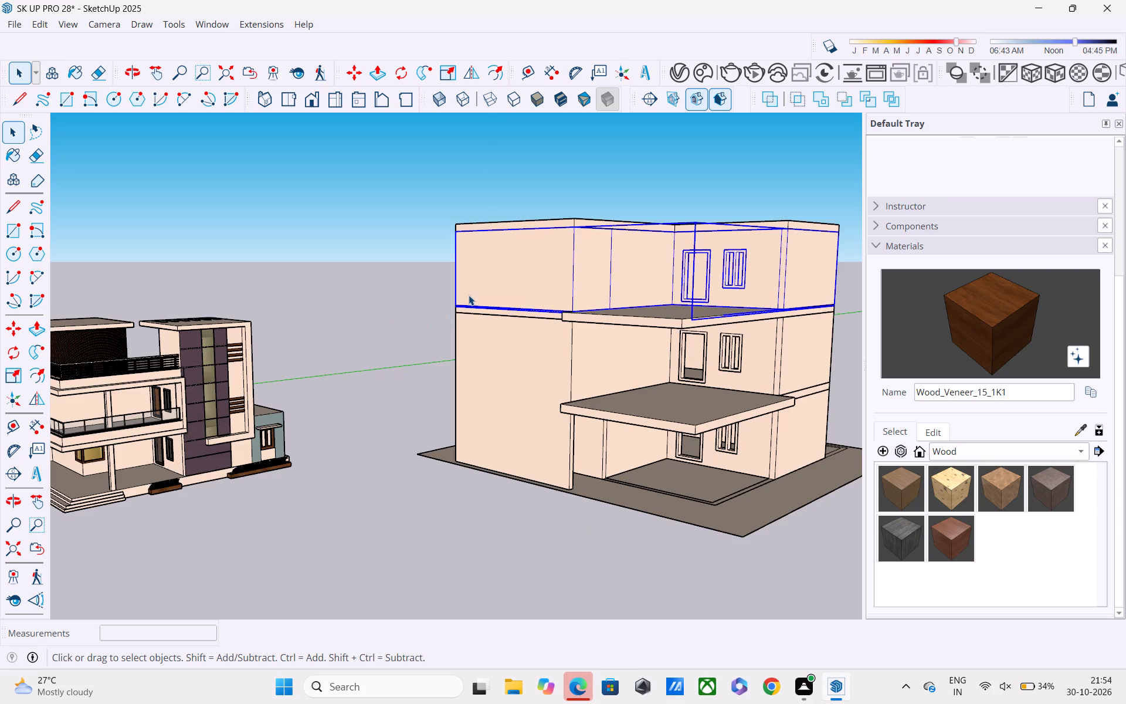
key("Delete")
Delete the rest of the plain building, including its slabs, remaining walls, base and leftover ground outline edges.
middle_click_drag(466, 256, 694, 309)
scroll(694, 309, "down", 2)
middle_click_drag(694, 309, 590, 245)
left_click_drag(555, 157, 724, 339)
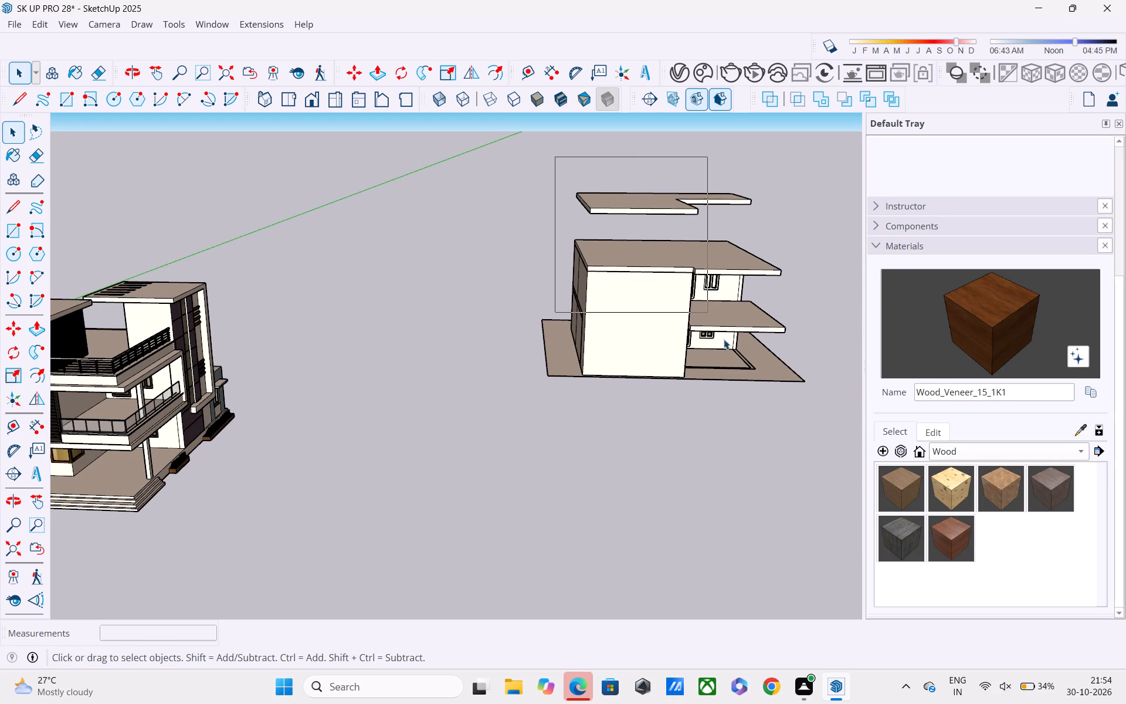
left_click_drag(724, 339, 812, 459)
key("Delete")
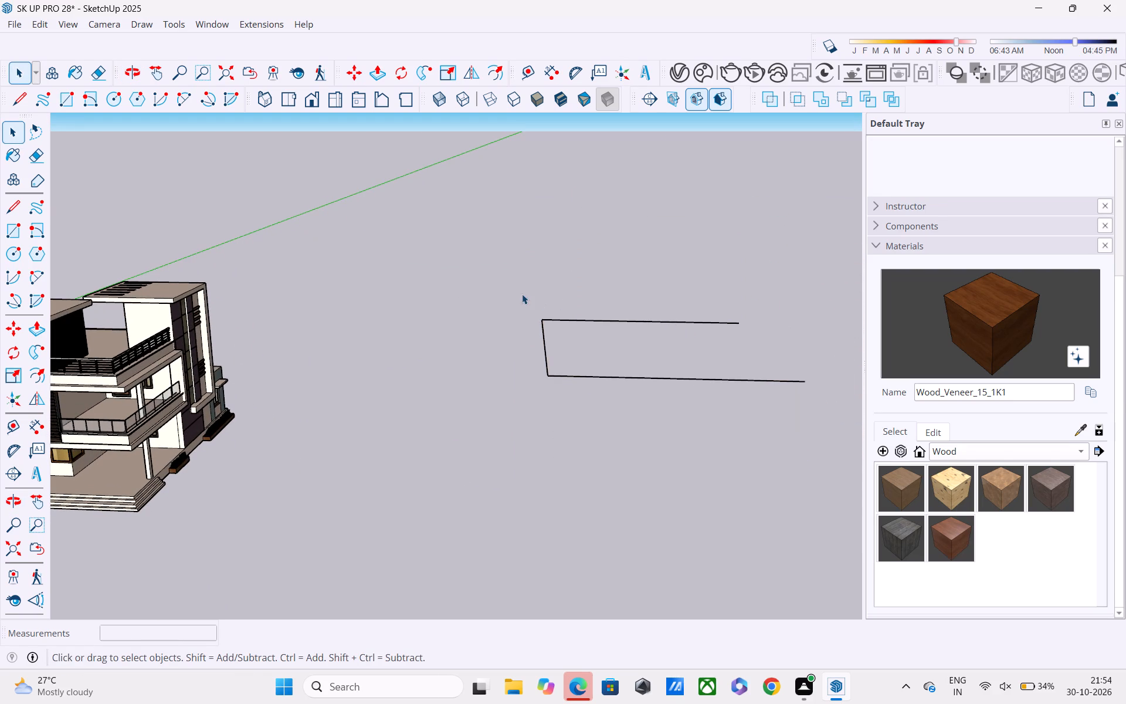
left_click_drag(520, 293, 834, 425)
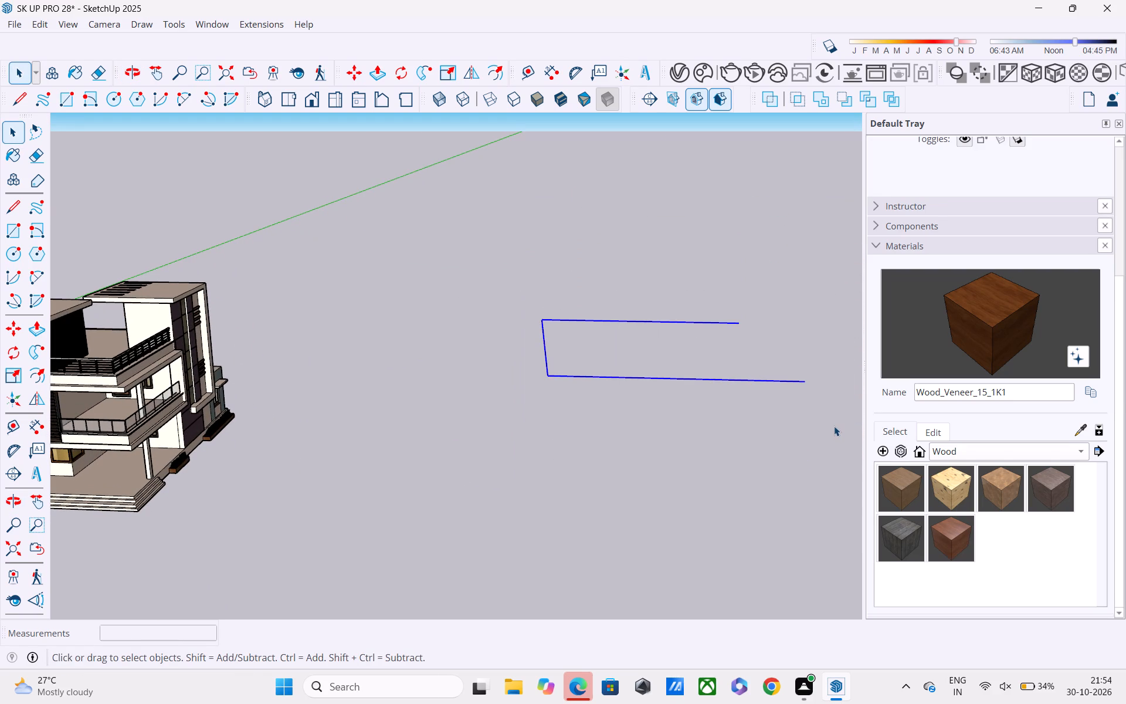
key("Delete")
Save the model with only the detailed house kept.
middle_click_drag(810, 416, 706, 346)
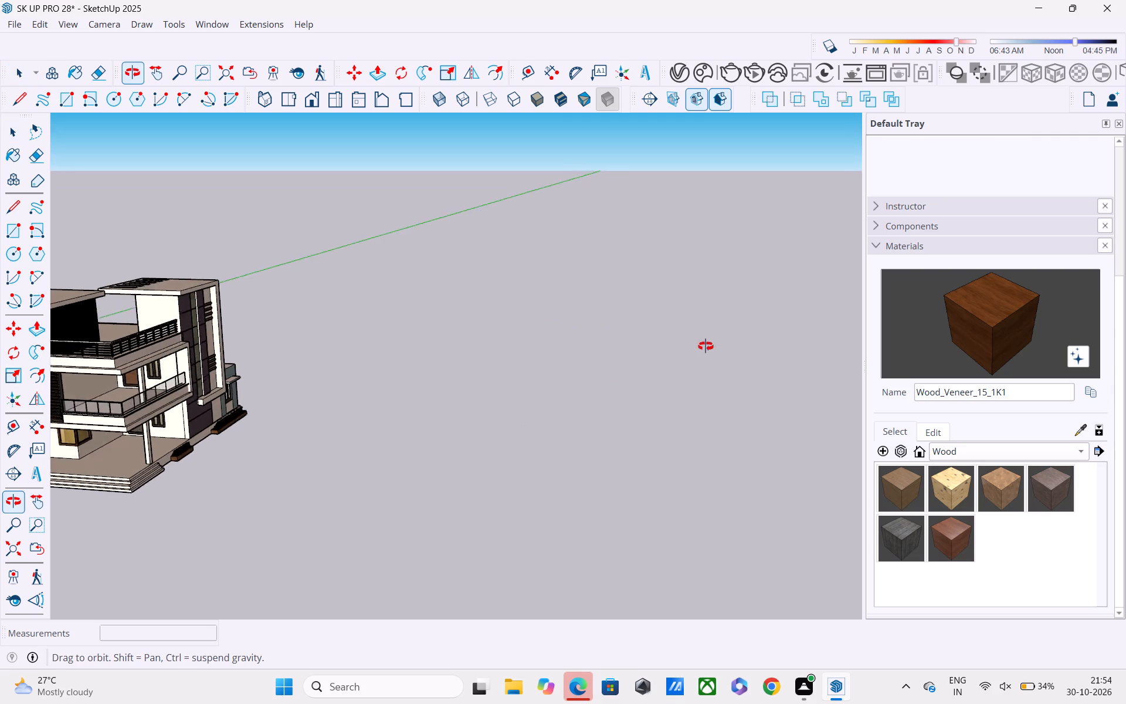
middle_click_drag(706, 346, 791, 400)
middle_click_drag(219, 541, 565, 523)
middle_click_drag(482, 448, 472, 439)
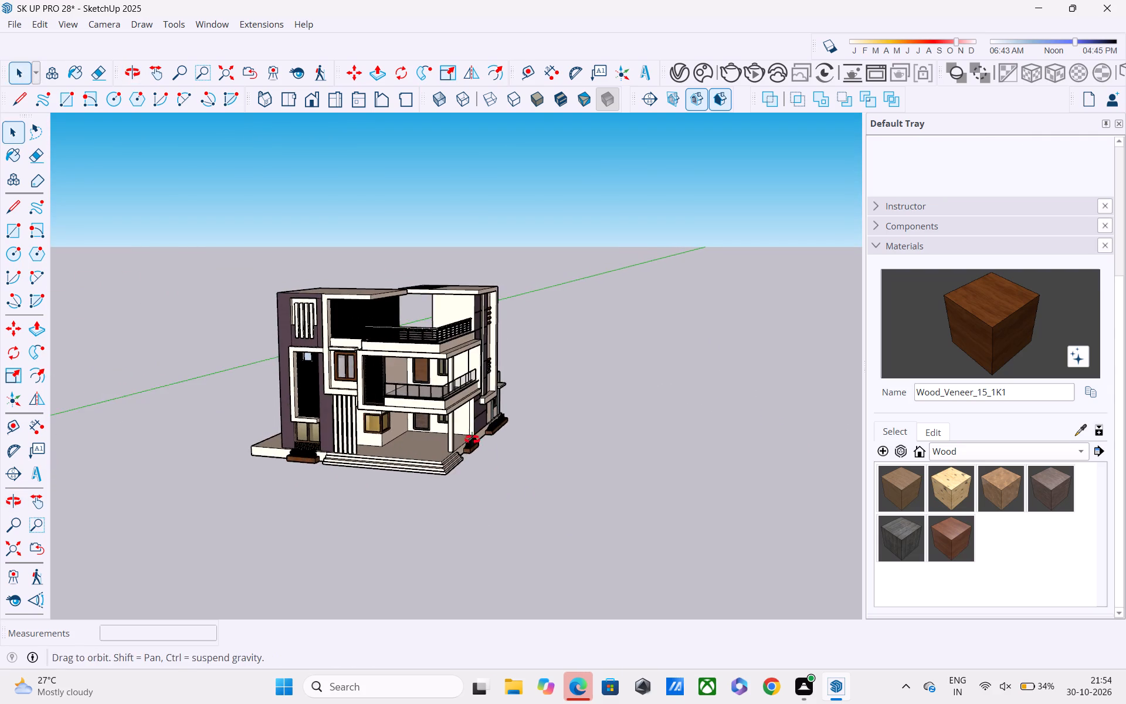
middle_click_drag(472, 439, 420, 371)
scroll(447, 426, "up", 3)
key("ctrl+s")
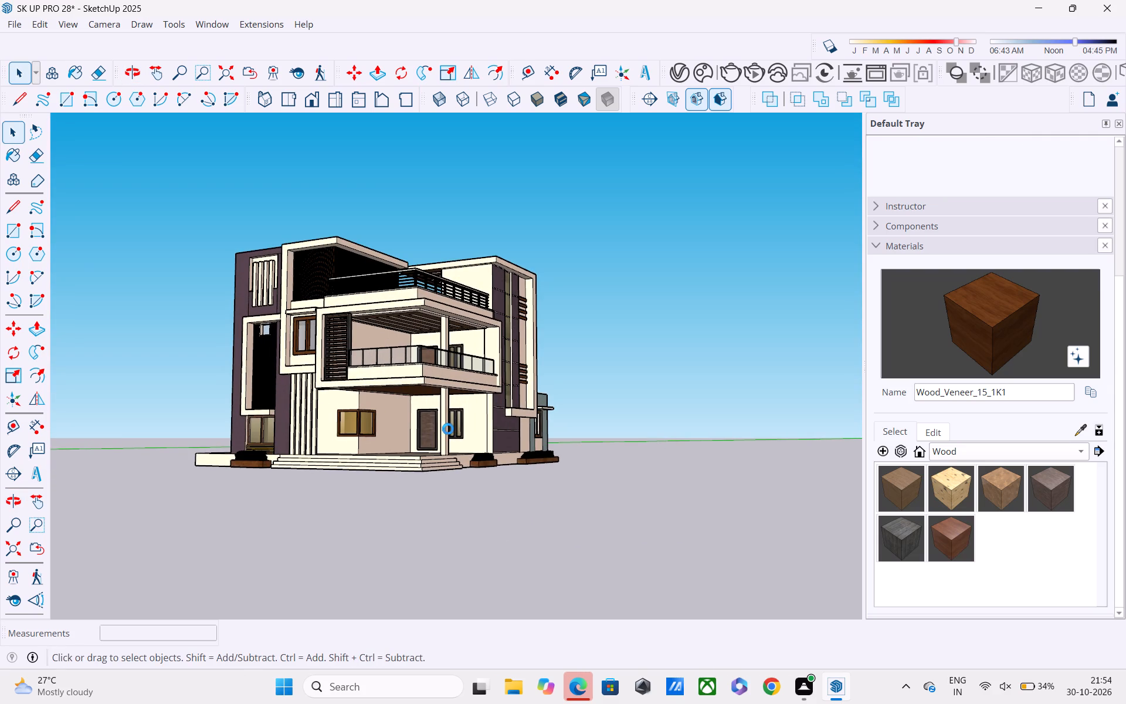
Examine the house's porch, balcony and front facade up close and from farther back, saving the model again.
scroll(443, 440, "up", 8)
middle_click_drag(443, 440, 460, 479)
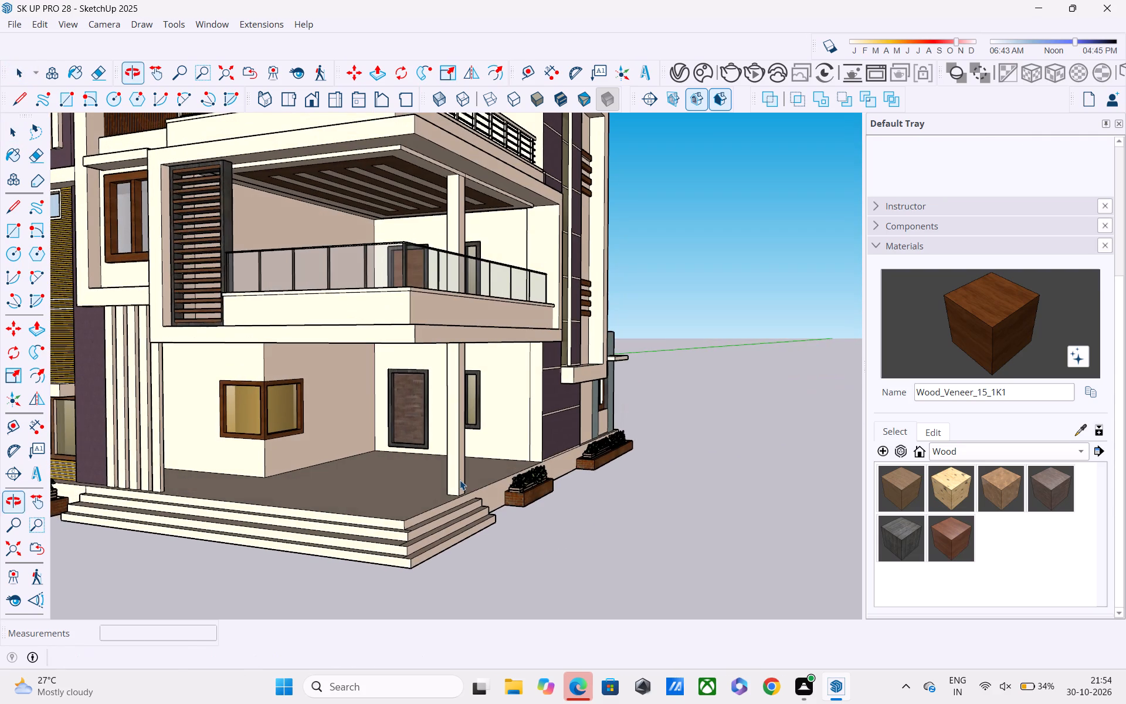
scroll(460, 480, "up", 3)
scroll(460, 480, "down", 1)
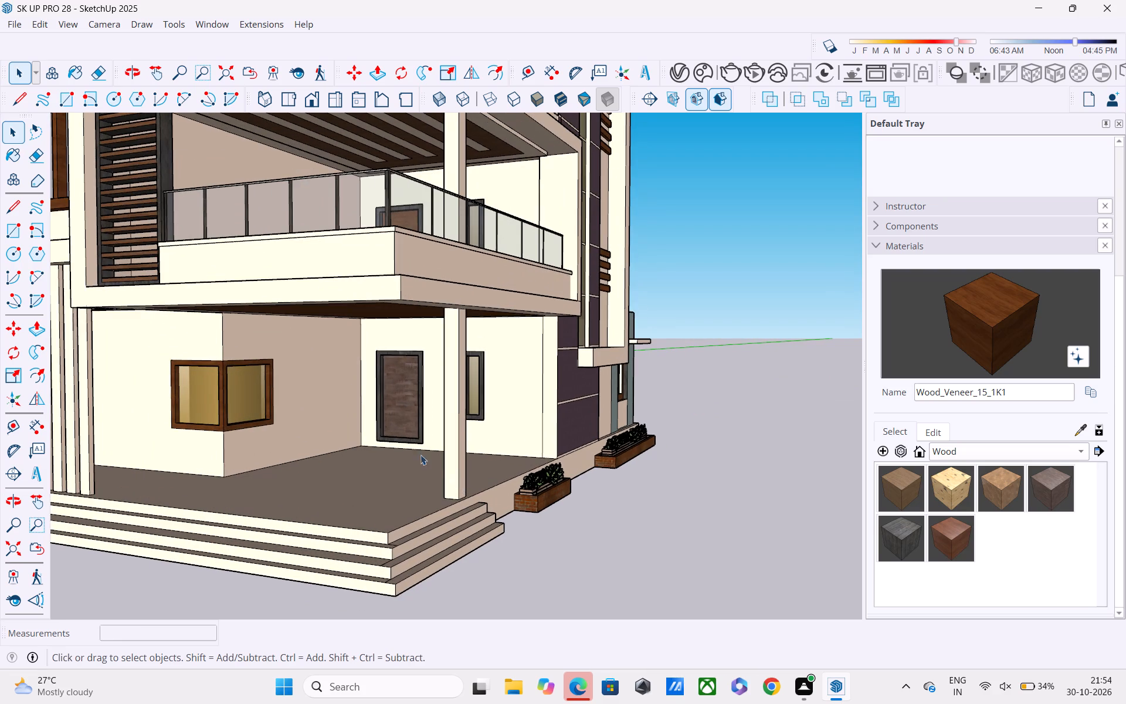
scroll(410, 447, "down", 2)
key("ctrl+s")
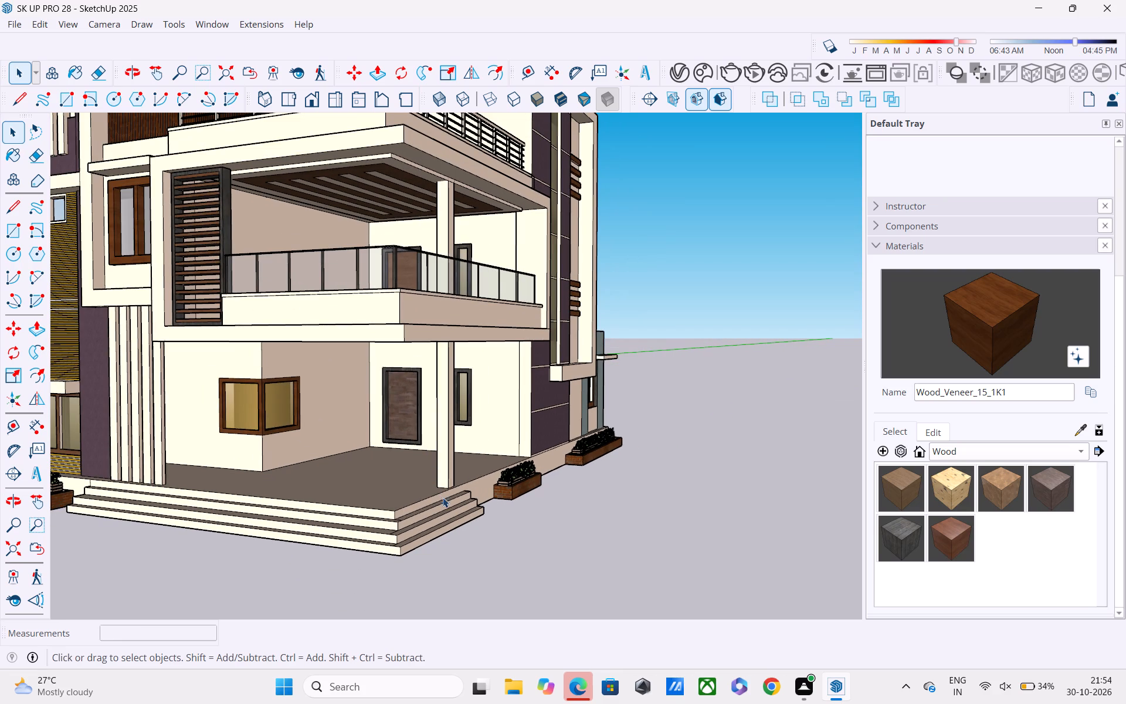
middle_click_drag(450, 505, 539, 594, "shift")
middle_click_drag(465, 487, 430, 451)
scroll(434, 448, "down", 4)
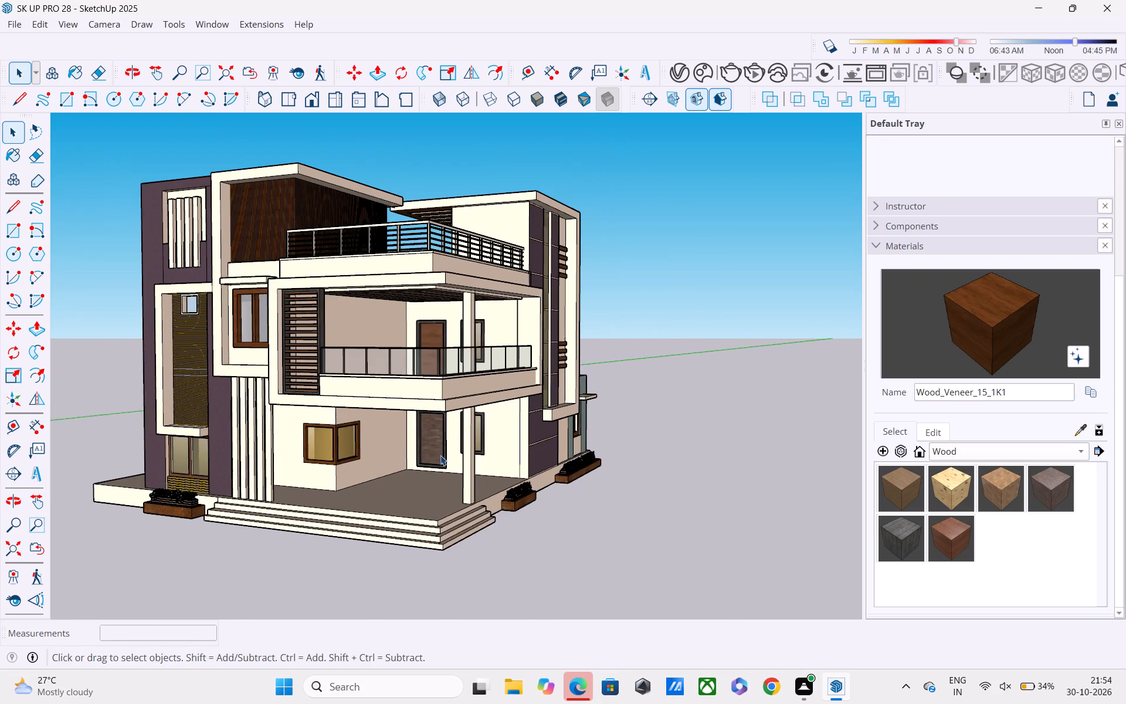
middle_click_drag(440, 455, 457, 475)
scroll(457, 476, "up", 3)
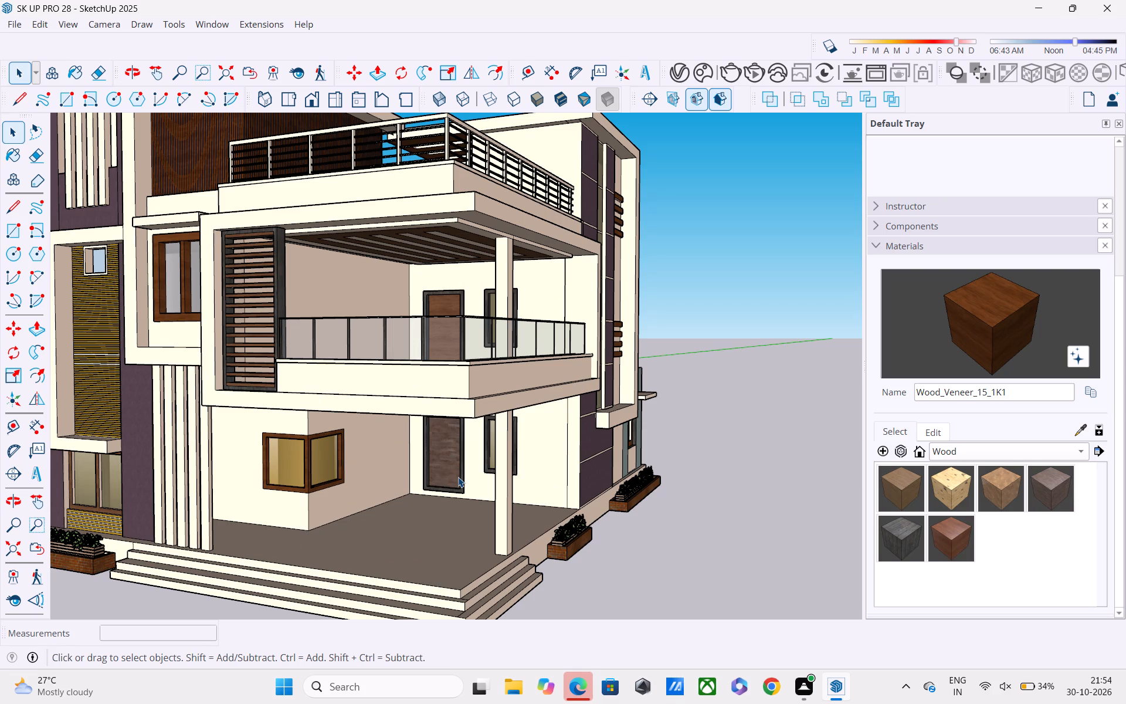
Paint the front and side faces of the first-floor balcony parapet below the glass railing with the solid colour M04_Stone_Frost.
left_click(964, 451)
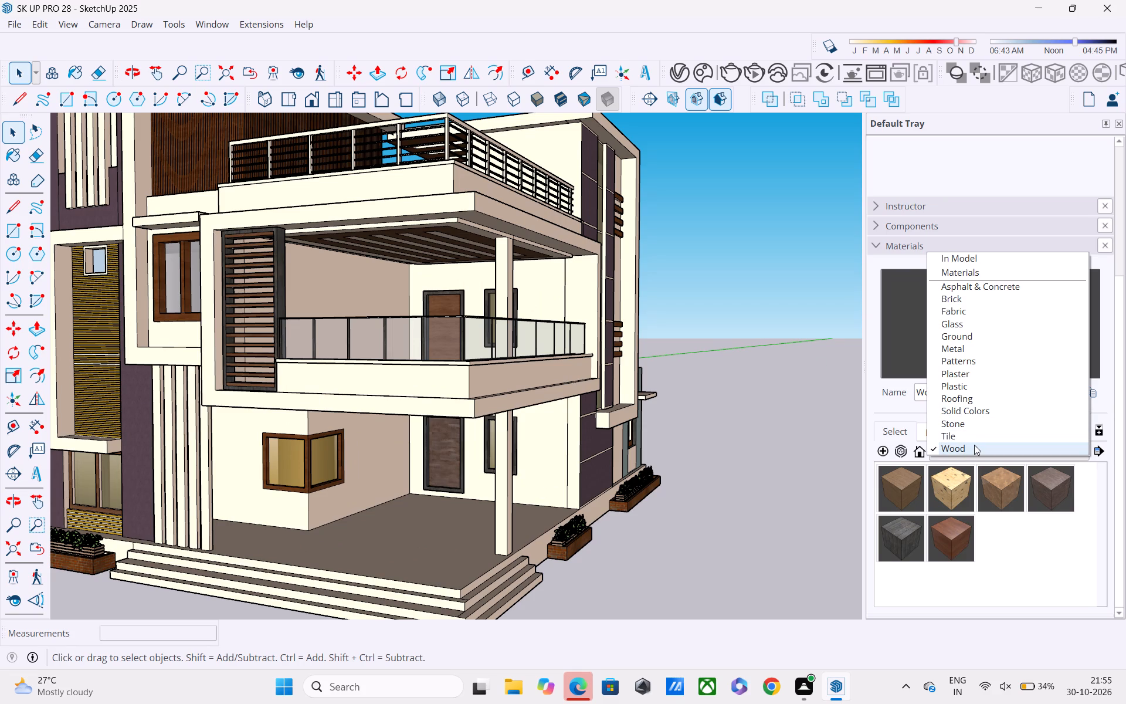
left_click(975, 404)
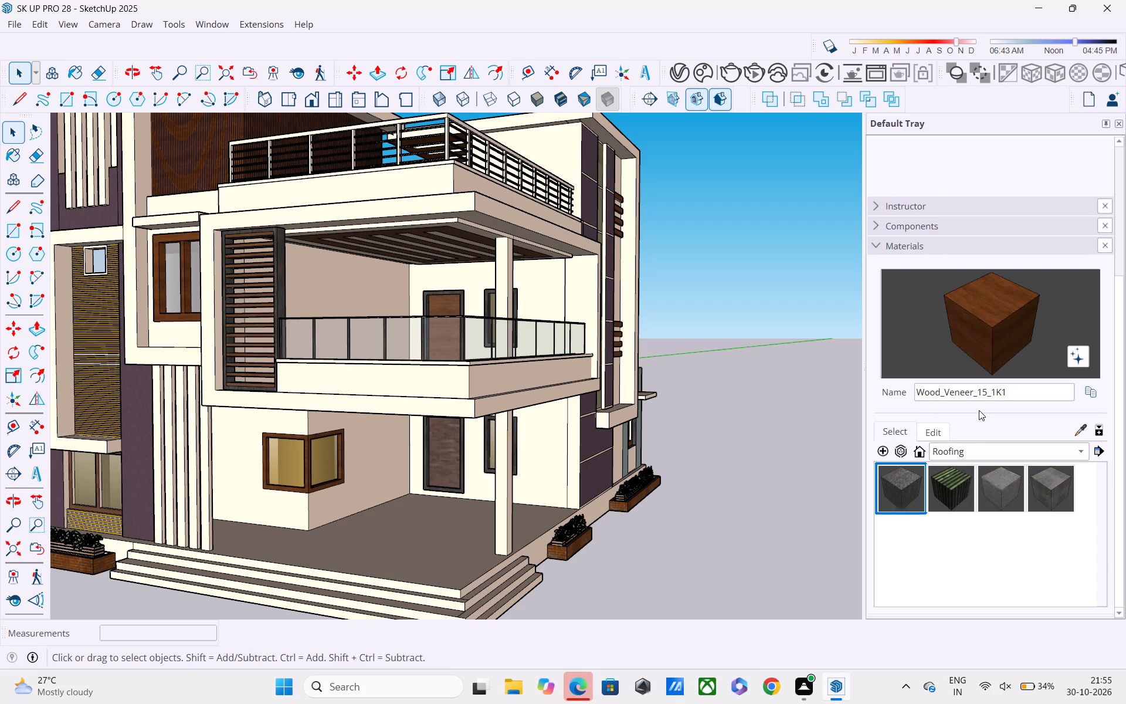
left_click(990, 461)
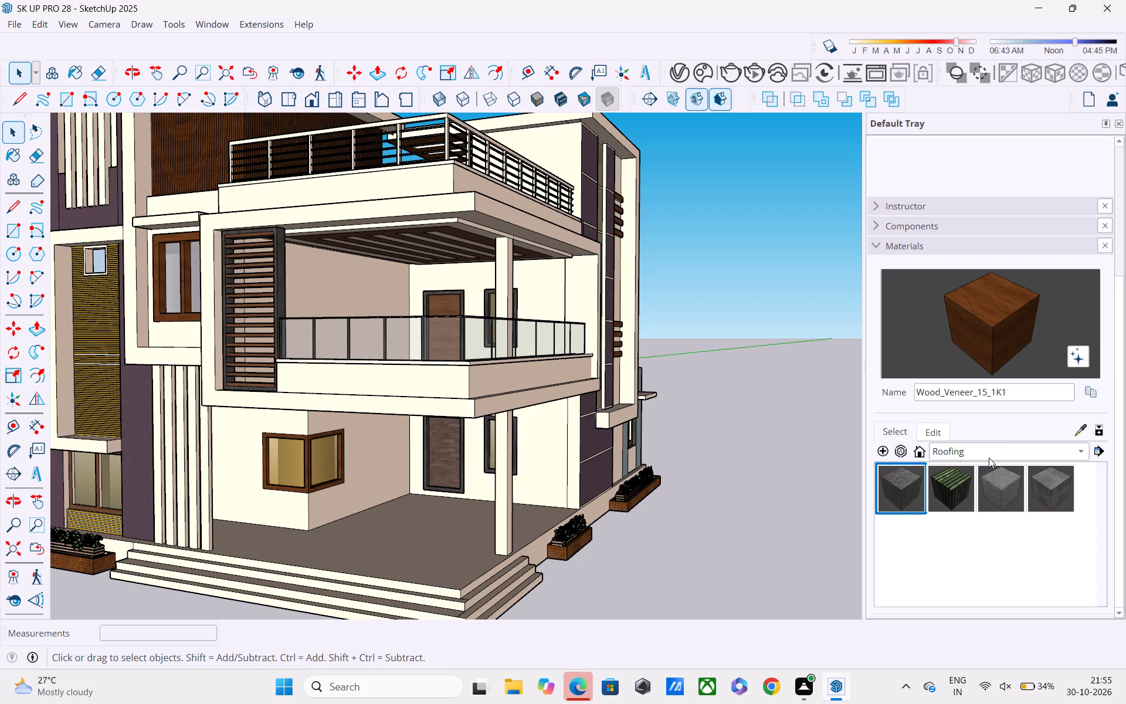
left_click(989, 458)
left_click(989, 466)
scroll(1016, 522, "down", 1)
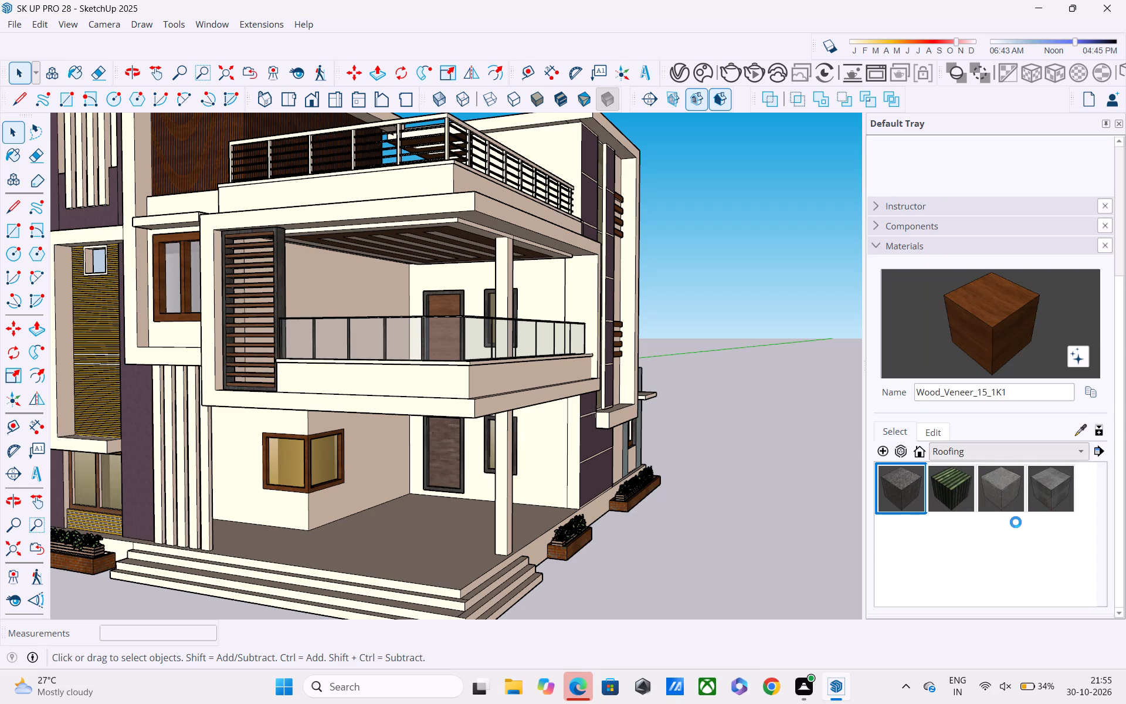
scroll(1016, 522, "down", 2)
scroll(1016, 522, "up", 1)
scroll(1017, 520, "down", 8)
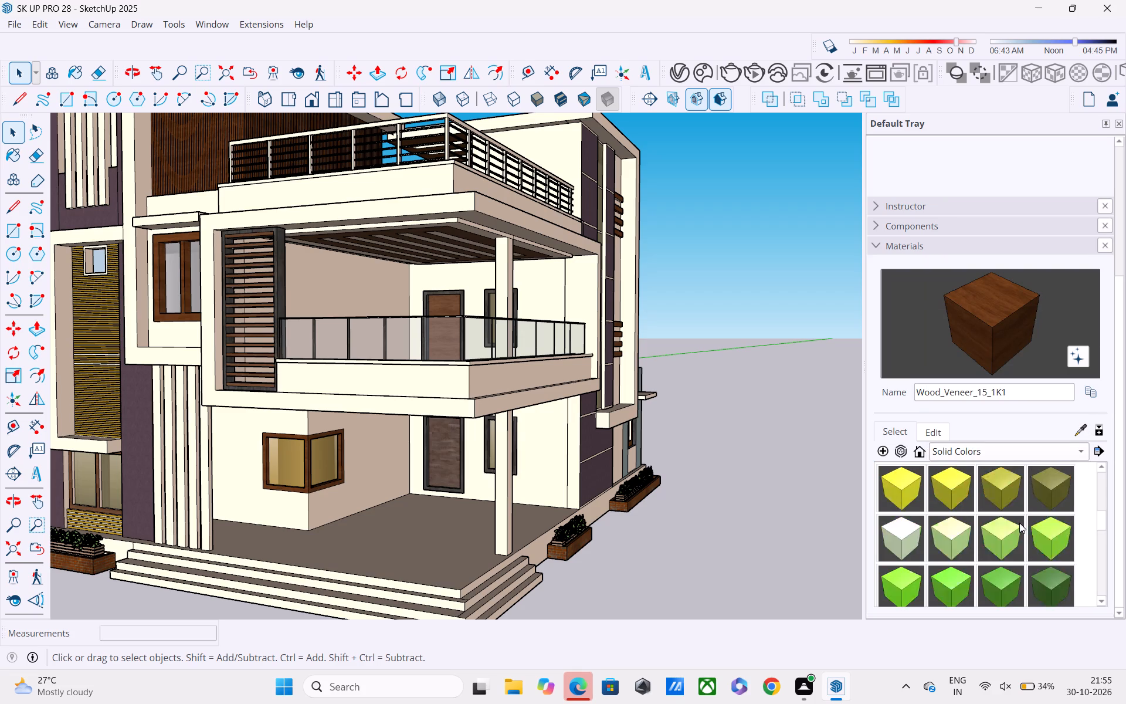
scroll(1019, 523, "down", 14)
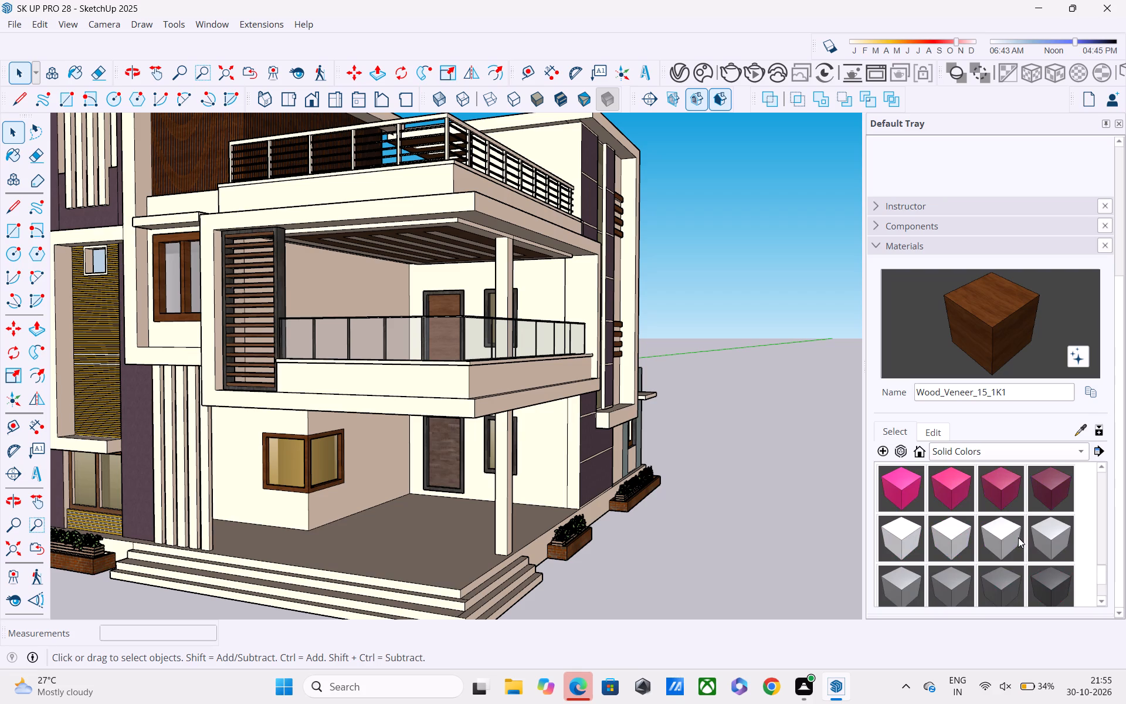
scroll(947, 583, "down", 2)
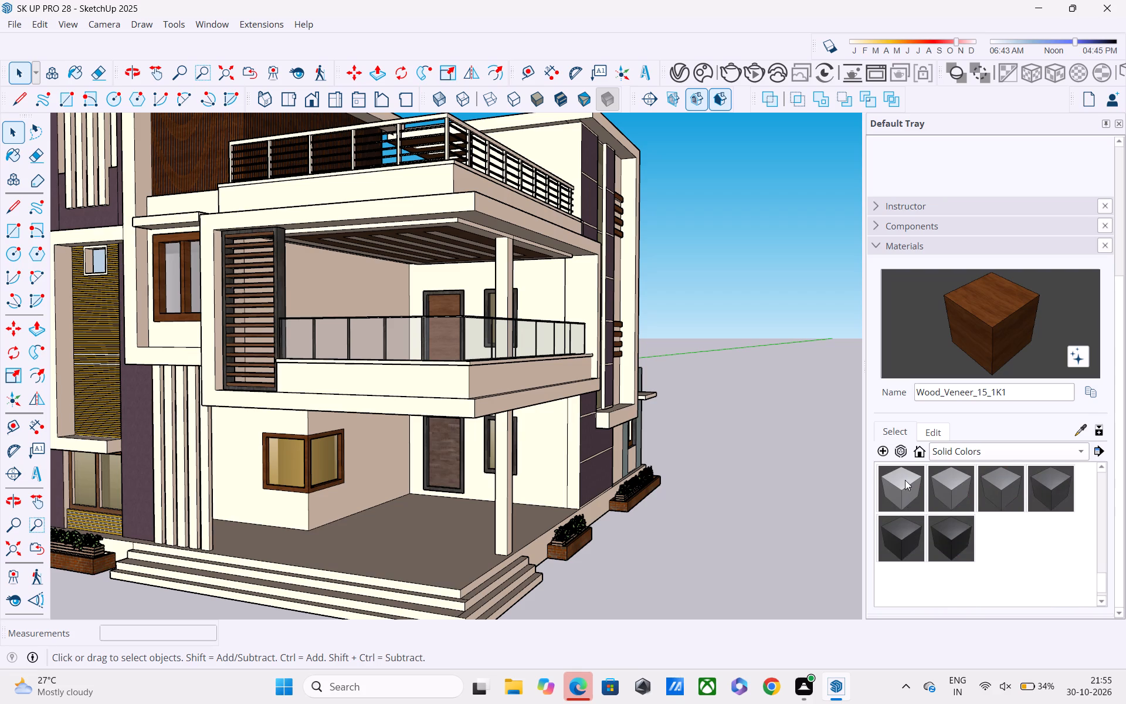
left_click(905, 482)
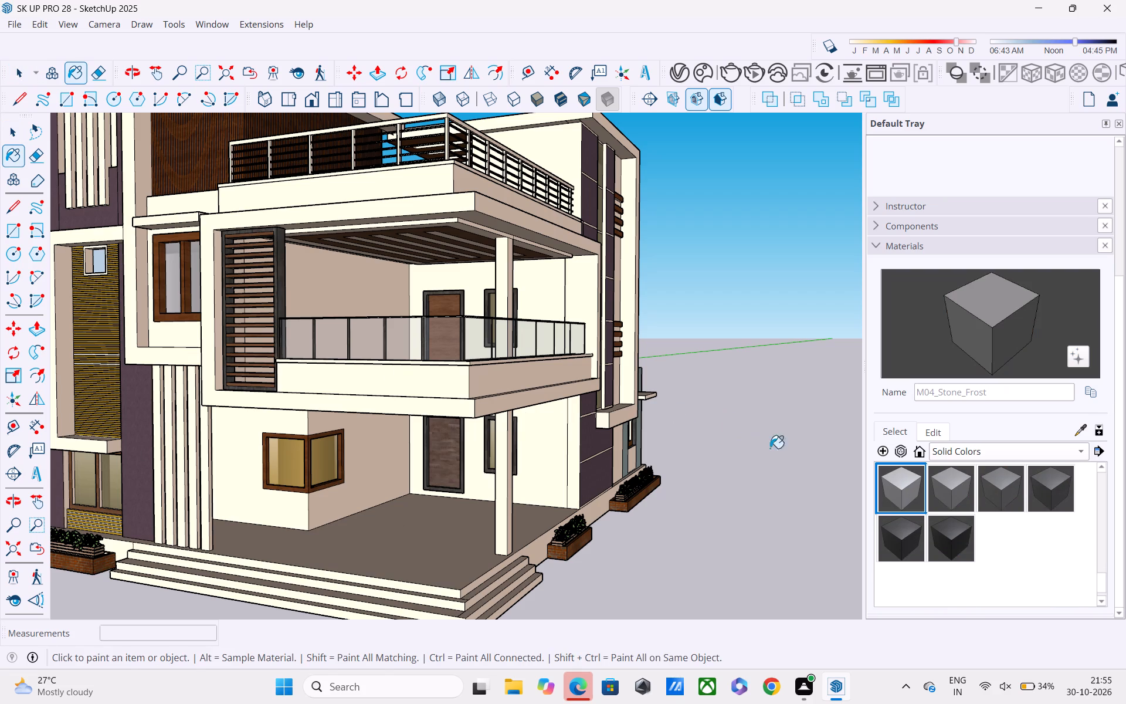
left_click(386, 378)
left_click(493, 383)
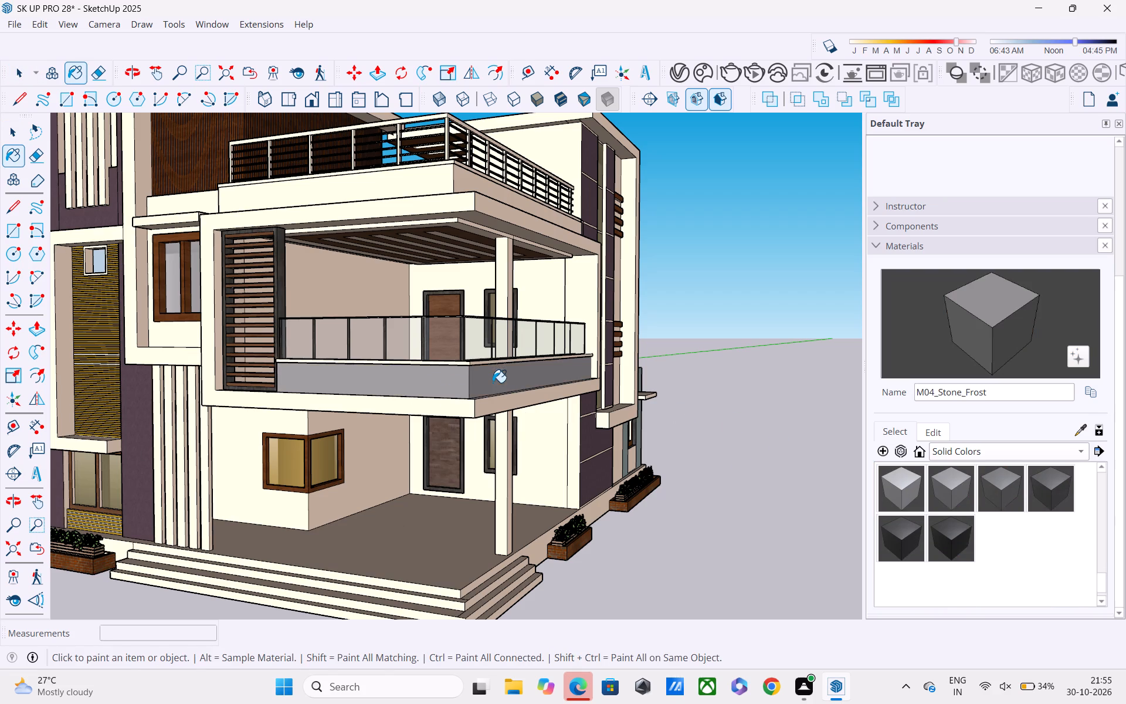
Paint the front and side faces of the roof-terrace parapet below the metal railing with M04_Stone_Frost.
middle_click_drag(489, 370, 428, 346)
scroll(426, 346, "down", 5)
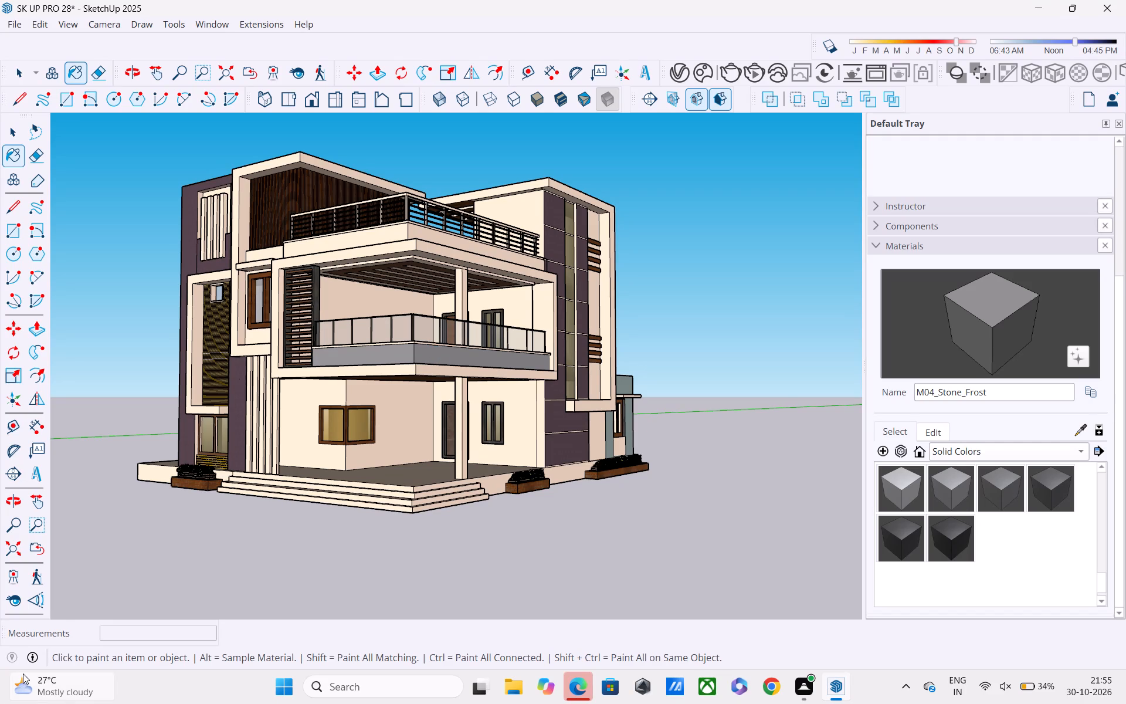
middle_click_drag(30, 673, 160, 703, "shift")
middle_click_drag(38, 577, 128, 699, "shift")
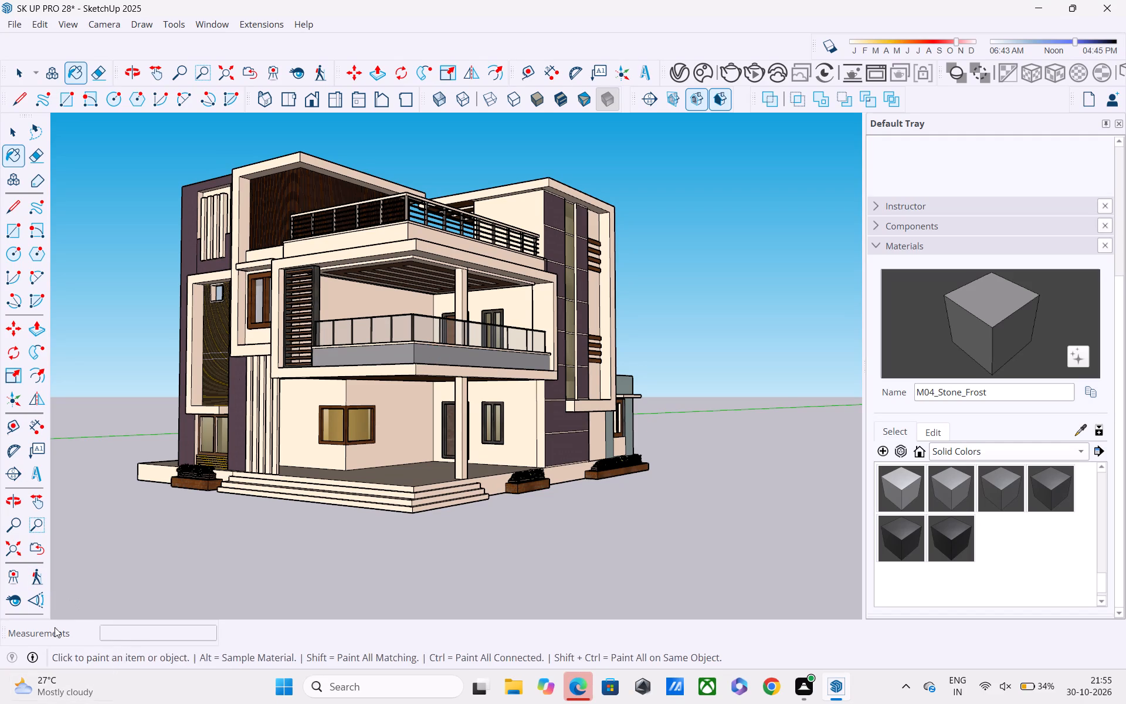
middle_click_drag(330, 360, 438, 527, "shift")
scroll(434, 455, "up", 3)
scroll(439, 396, "up", 3)
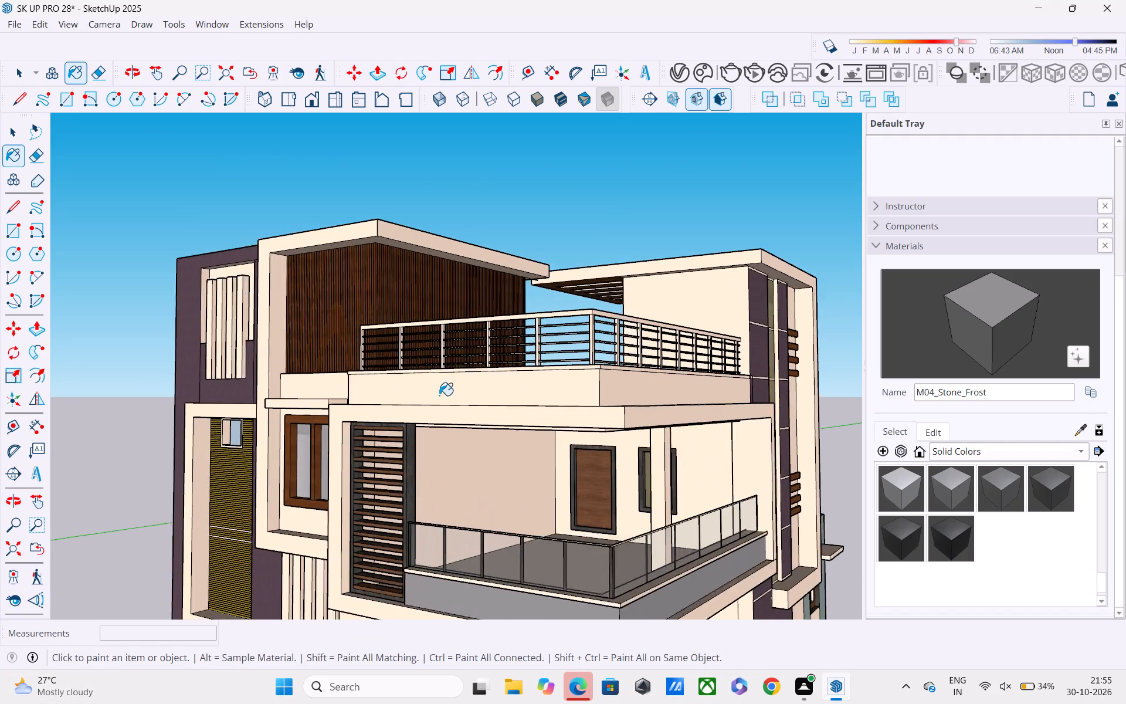
left_click(440, 395)
middle_click_drag(559, 377, 484, 362)
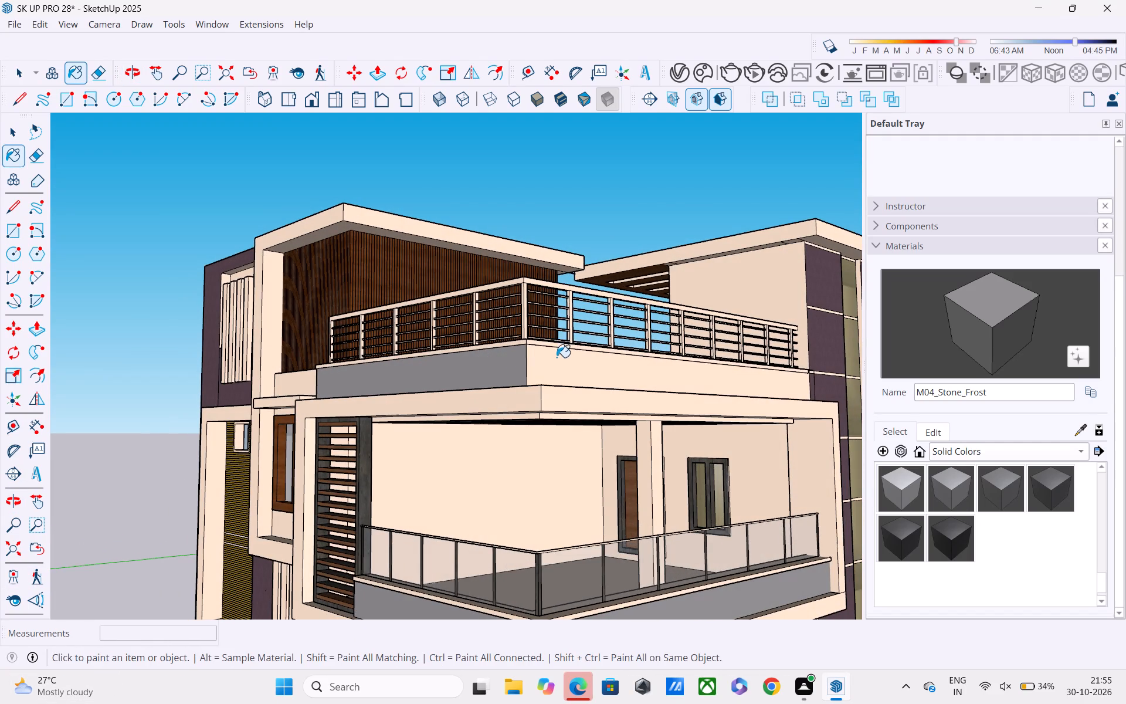
left_click(558, 364)
Save the model with the grey parapets and leave the Paint Bucket tool.
middle_click_drag(564, 365, 481, 326)
scroll(476, 321, "down", 5)
middle_click_drag(521, 370, 490, 296)
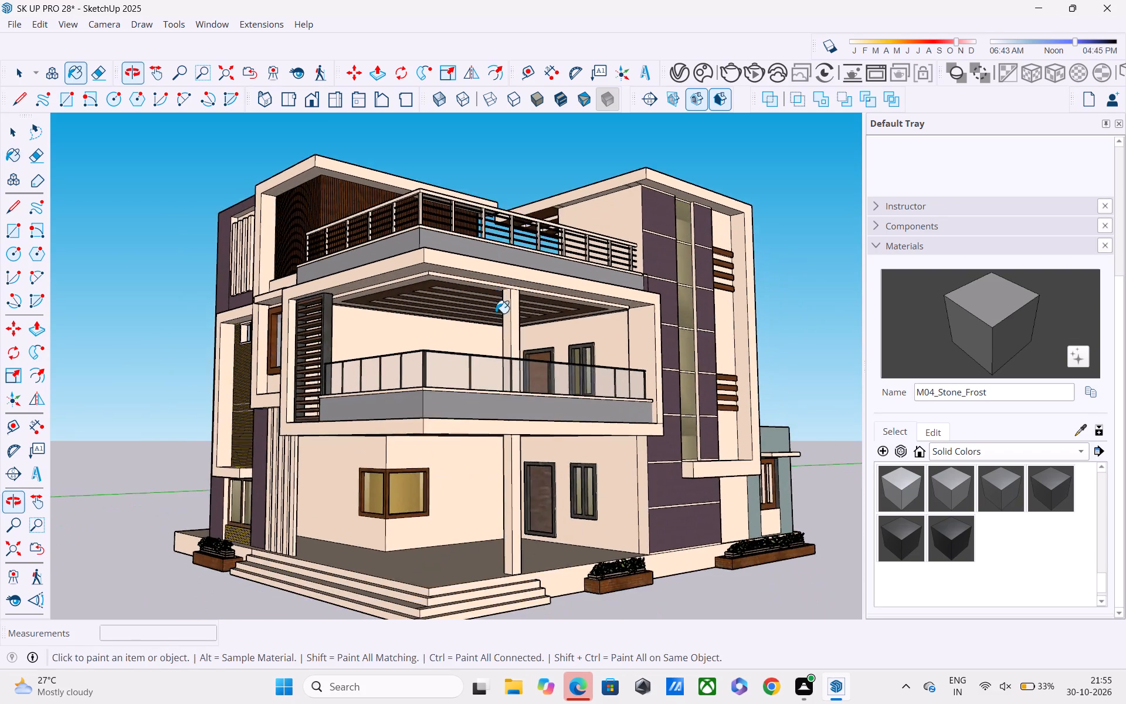
scroll(498, 316, "down", 3)
middle_click_drag(523, 380, 724, 404)
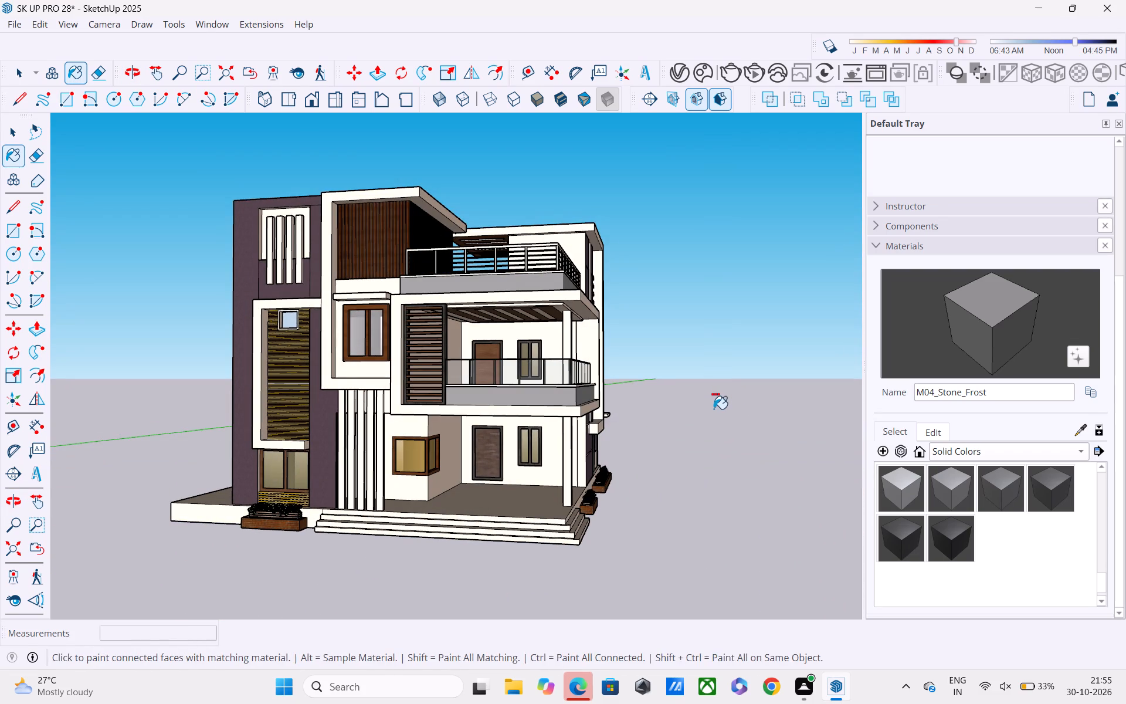
key("ctrl+s")
key("space")
Examine the grey parapets, balcony railing, slatted ceiling and porch of the house from several angles.
middle_click_drag(643, 380, 481, 316)
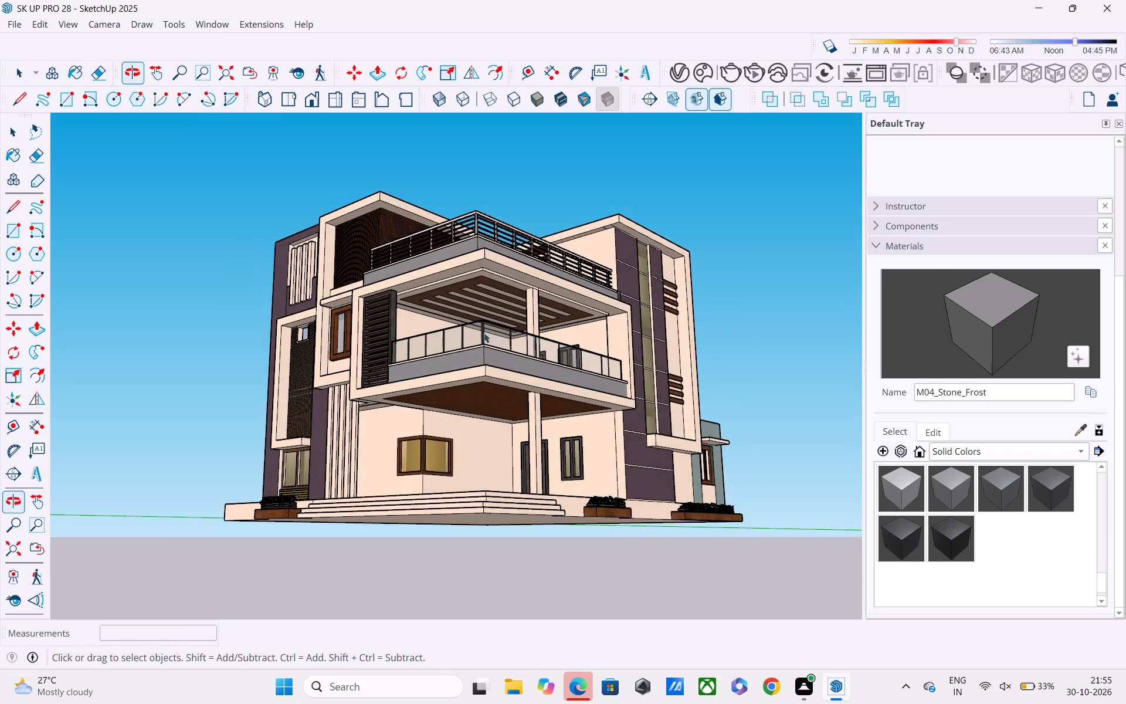
scroll(514, 363, "up", 6)
middle_click_drag(522, 373, 599, 461)
scroll(584, 454, "down", 6)
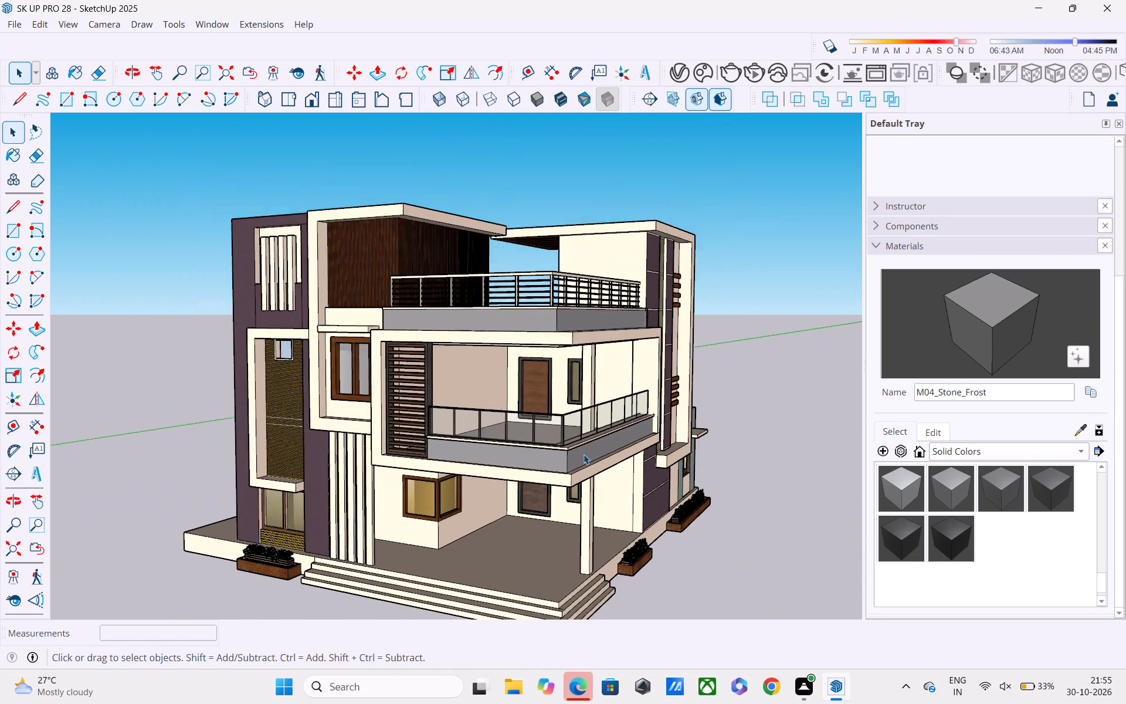
middle_click_drag(582, 453, 478, 401)
scroll(474, 401, "up", 10)
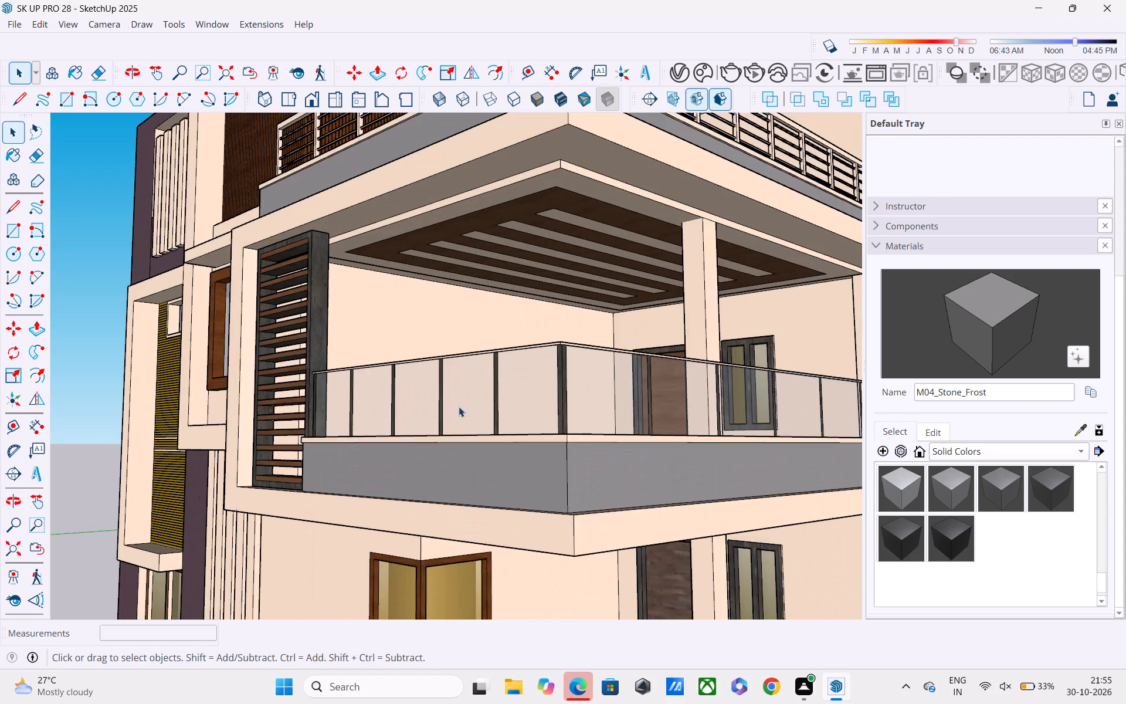
scroll(459, 407, "up", 4)
scroll(460, 406, "down", 5)
middle_click_drag(461, 408, 461, 407, "shift")
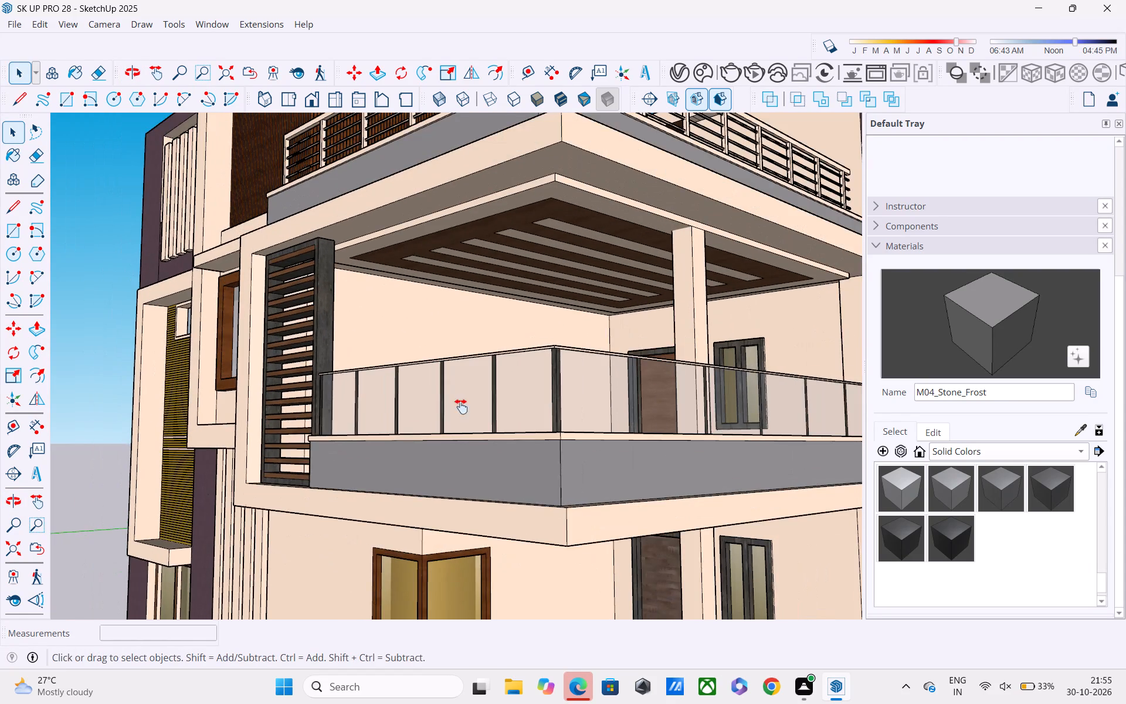
middle_click_drag(461, 407, 391, 323, "shift")
scroll(402, 339, "down", 8)
middle_click_drag(425, 403, 339, 307)
scroll(338, 307, "up", 1, "shift")
scroll(347, 318, "down", 3)
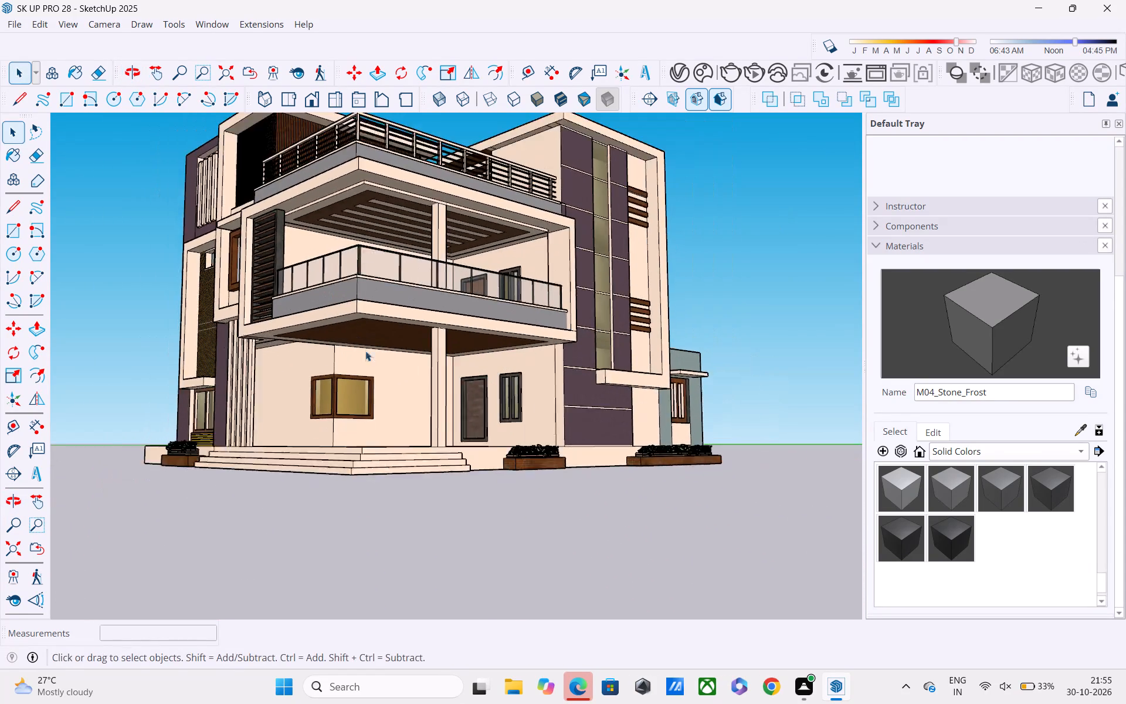
scroll(365, 351, "down", 2)
middle_click_drag(405, 377, 591, 364)
scroll(581, 339, "up", 4)
middle_click_drag(564, 335, 394, 308)
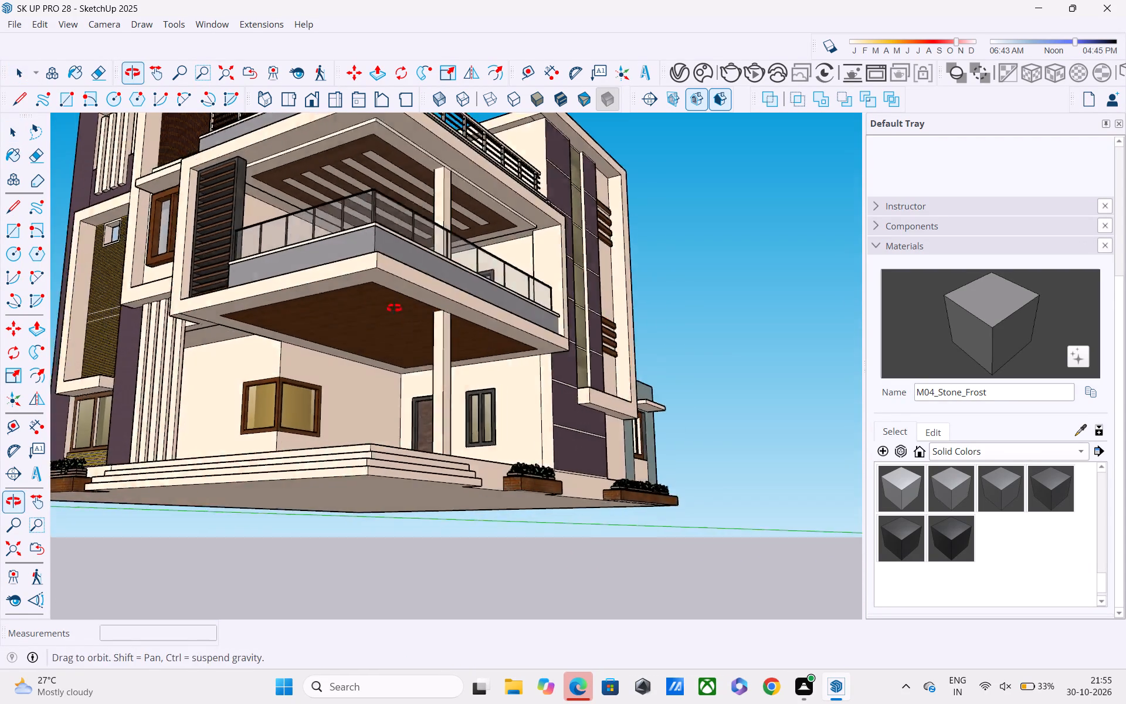
Save the model after bringing the balcony and porch into close view.
middle_click_drag(394, 308, 381, 308)
scroll(384, 346, "up", 3)
middle_click_drag(383, 348, 376, 434)
scroll(374, 435, "up", 1)
key("ctrl+s")
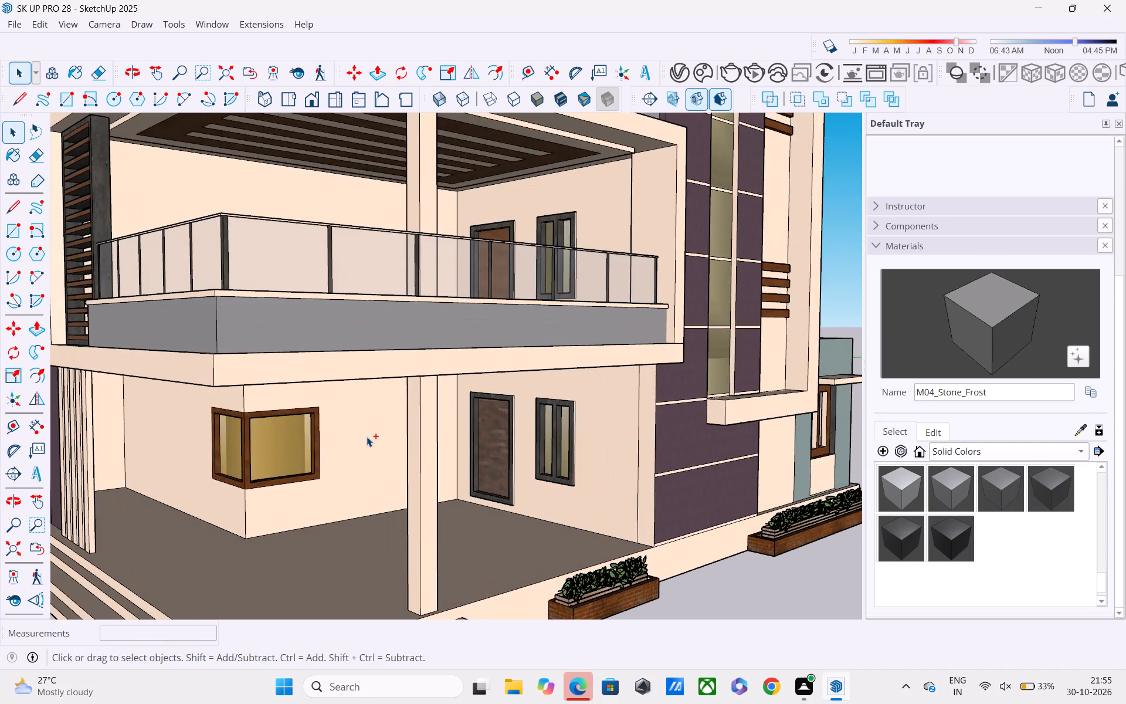
Examine the house's front corner, comparing the grey balcony and roof-terrace parapets from near and far.
scroll(365, 437, "down", 6)
middle_click_drag(366, 442, 389, 408, "shift")
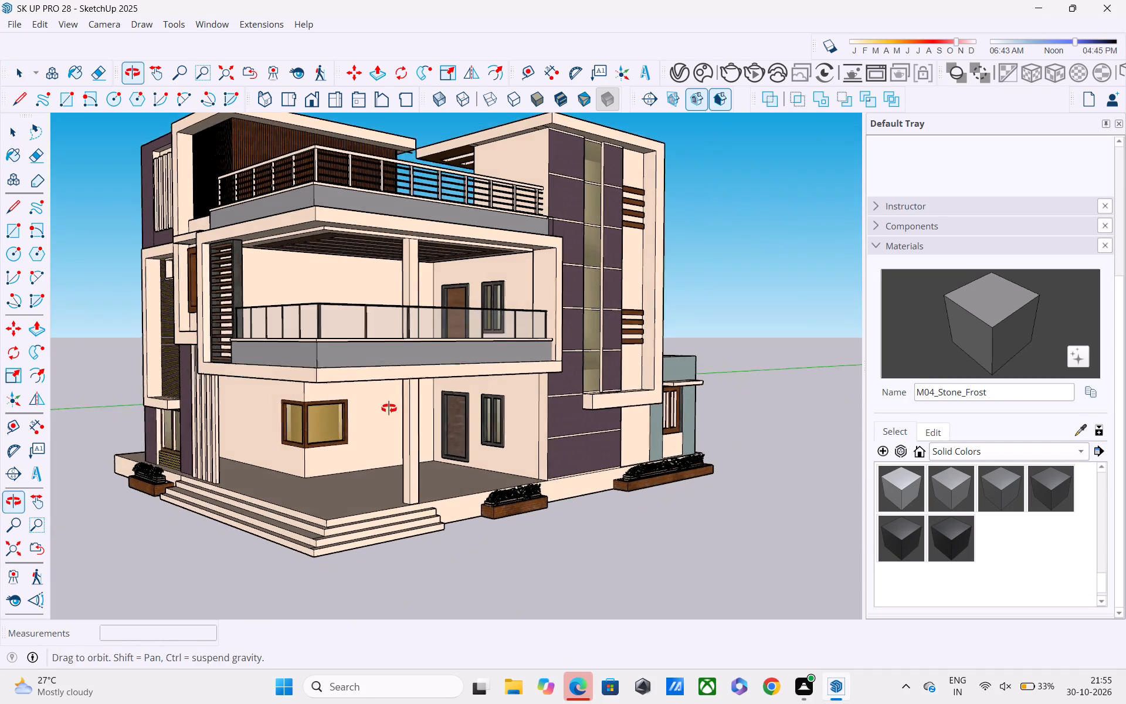
middle_click_drag(389, 408, 394, 402, "shift")
scroll(395, 401, "up", 1)
scroll(396, 401, "down", 1)
middle_click_drag(446, 421, 459, 418)
scroll(476, 350, "down", 3)
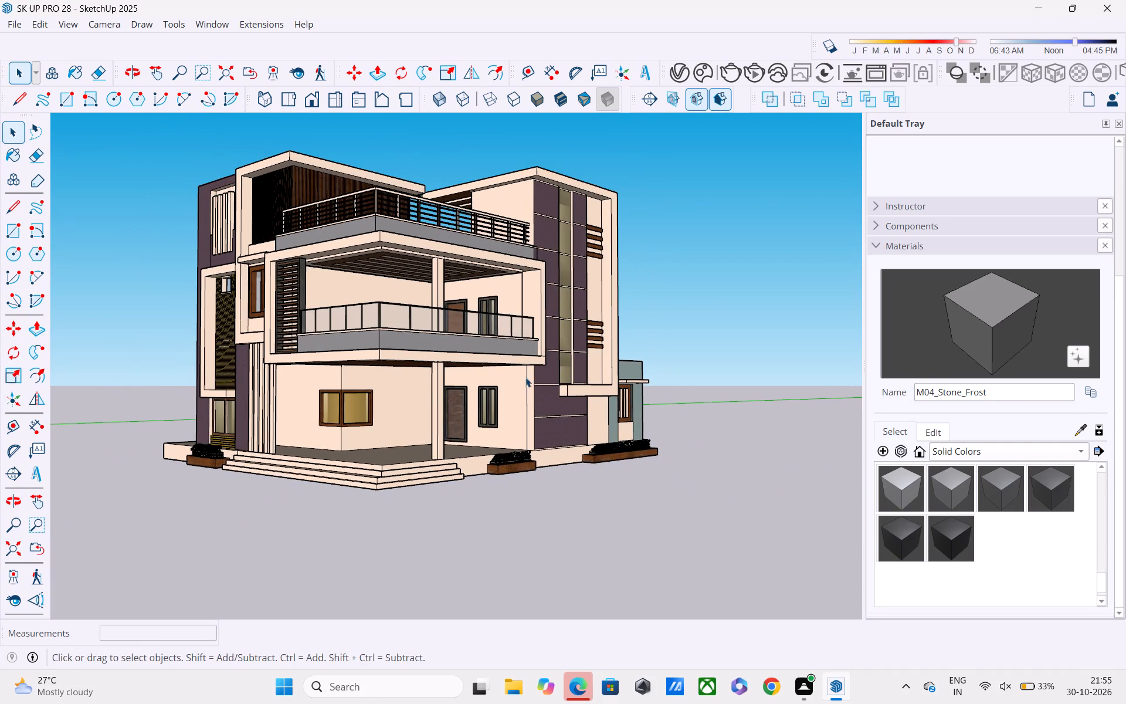
scroll(537, 358, "up", 2)
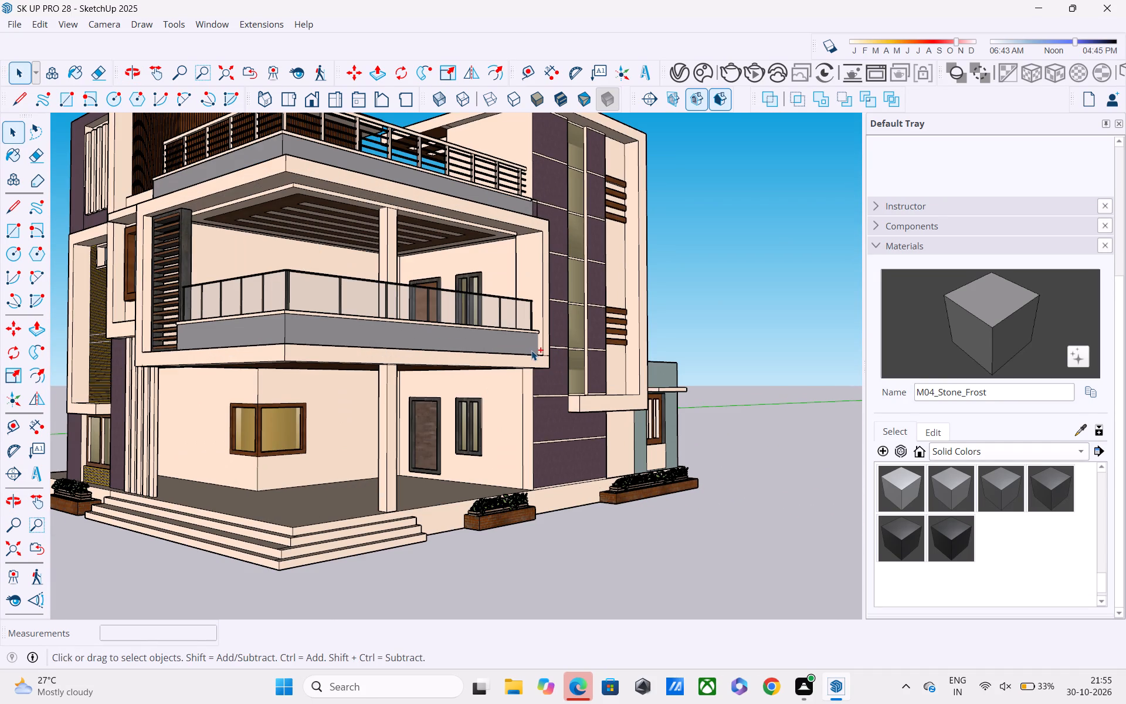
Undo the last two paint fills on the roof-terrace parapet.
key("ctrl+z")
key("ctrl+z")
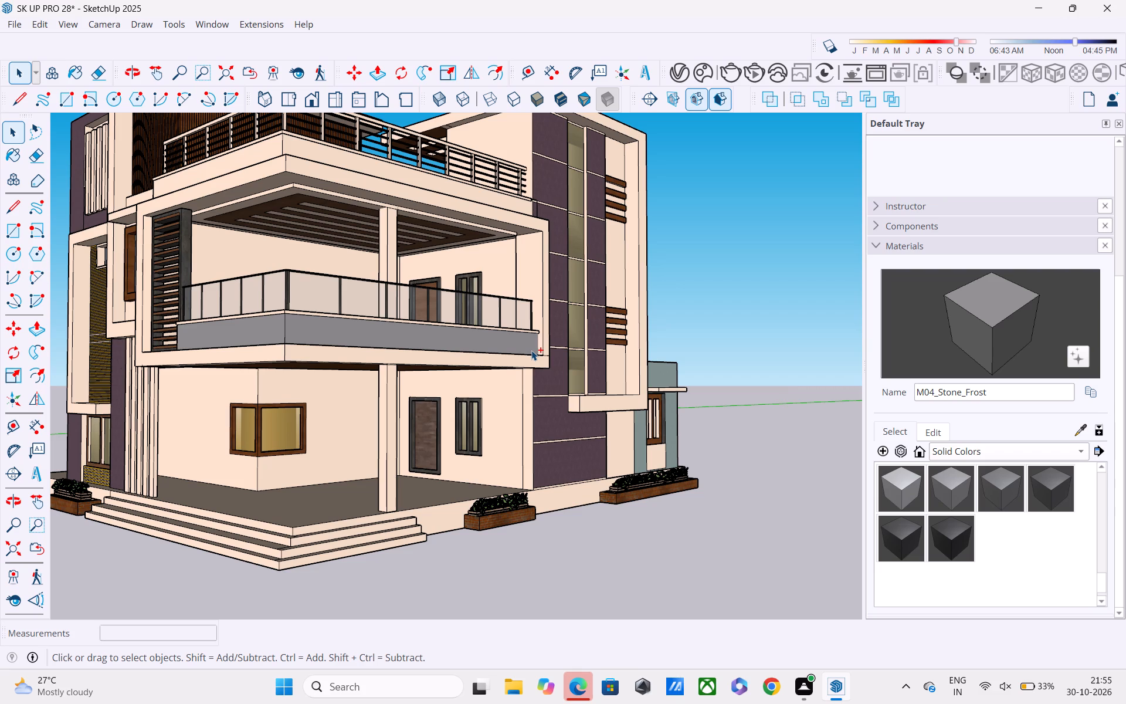
Paint both outer faces of the roof-terrace parapet below the metal railing with M04_Stone_Frost.
left_click(1010, 321)
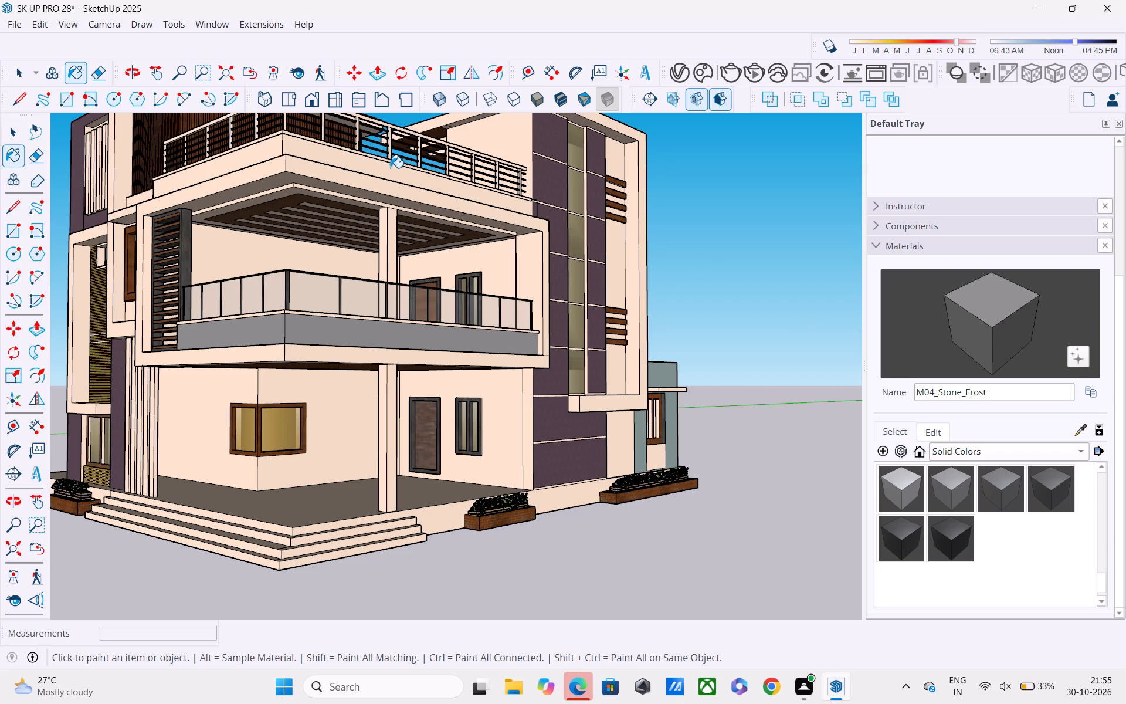
middle_click_drag(402, 195, 521, 302, "shift")
scroll(501, 296, "up", 2)
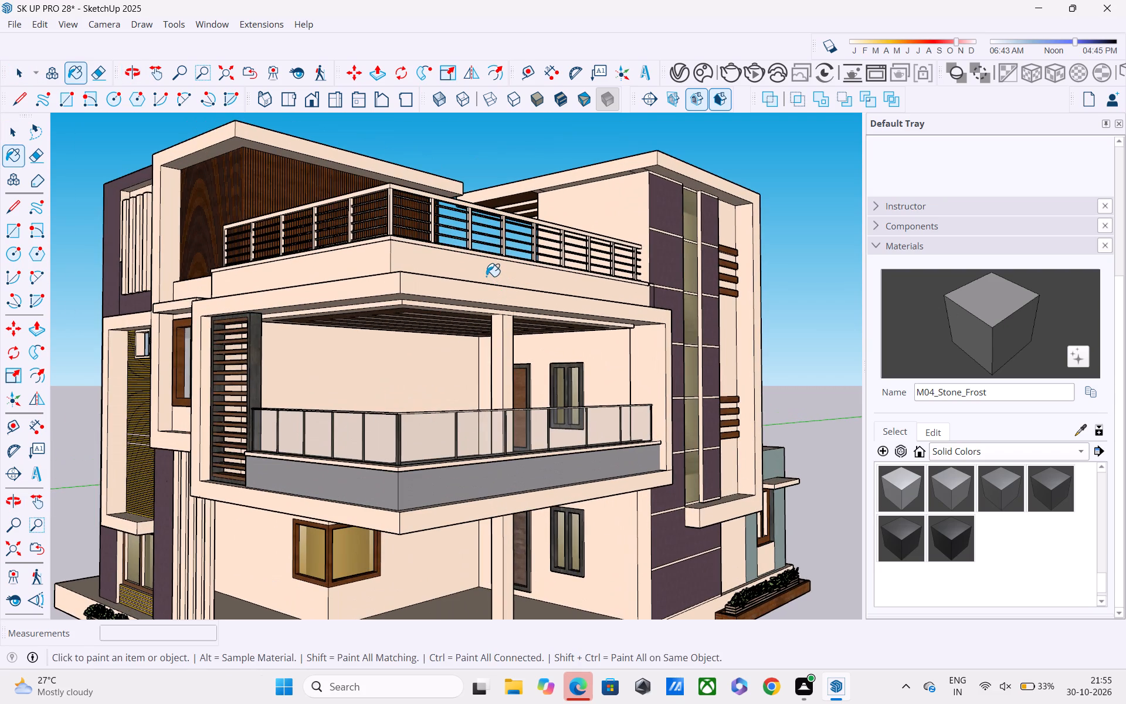
left_click(486, 276)
left_click(334, 269)
Save the model with the repainted terrace parapet and leave the Paint Bucket tool.
middle_click_drag(372, 286, 543, 356)
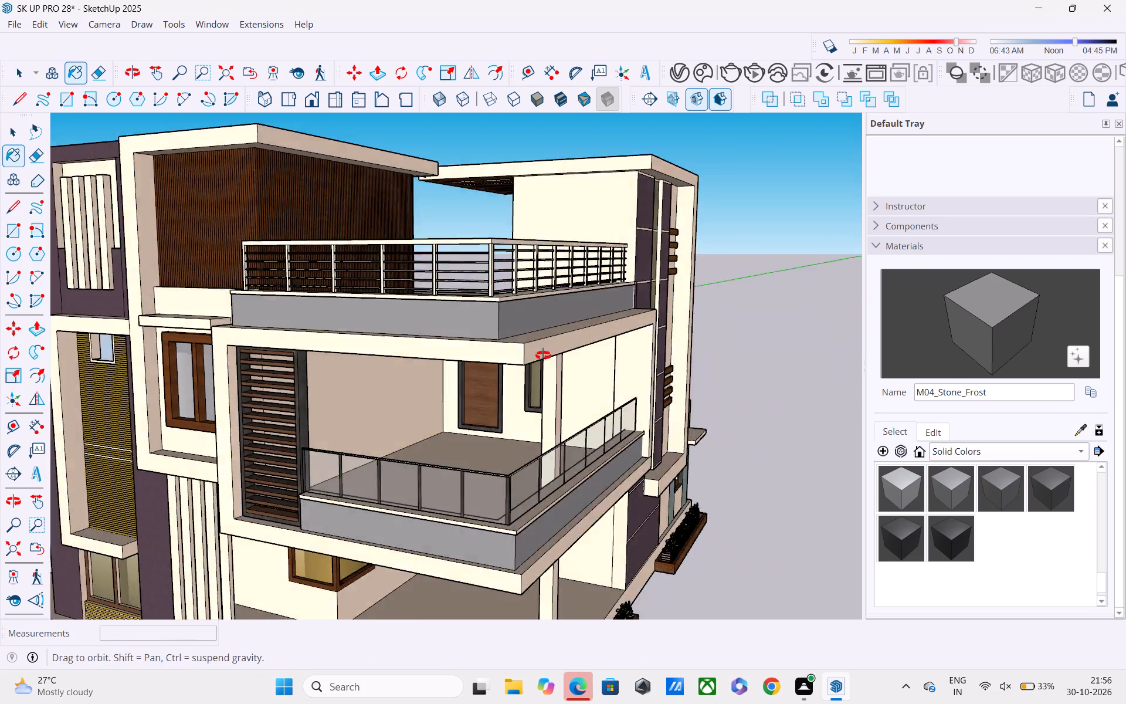
middle_click_drag(543, 356, 549, 356)
scroll(462, 339, "up", 1)
key("ctrl+s")
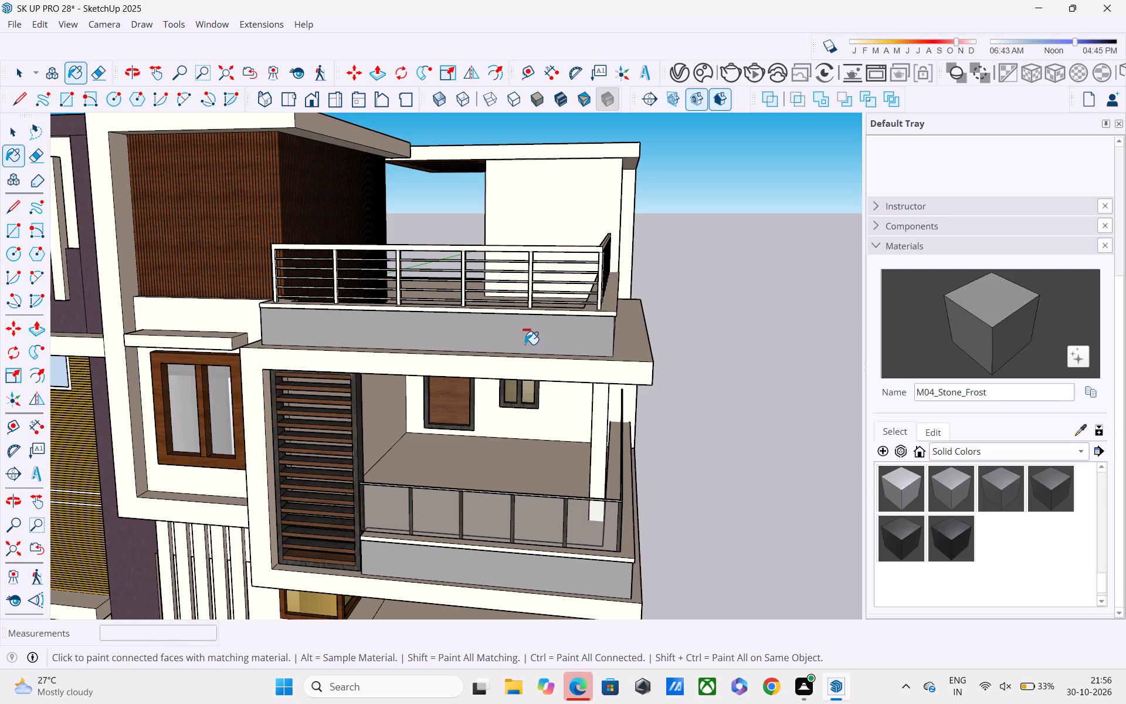
key("space")
Examine the grey parapets, glass balcony railing, slatted ceiling and purple wall cladding up close.
middle_click_drag(662, 329, 551, 268)
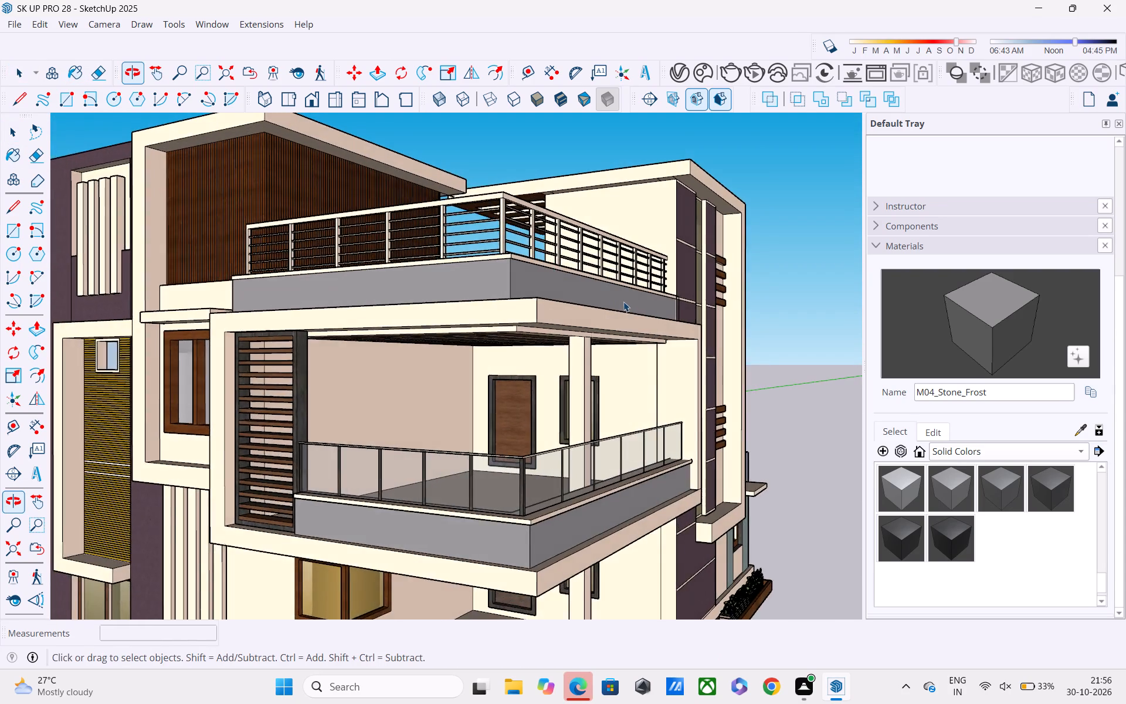
scroll(626, 303, "up", 2)
middle_click_drag(669, 351, 571, 208, "shift")
scroll(570, 239, "up", 3)
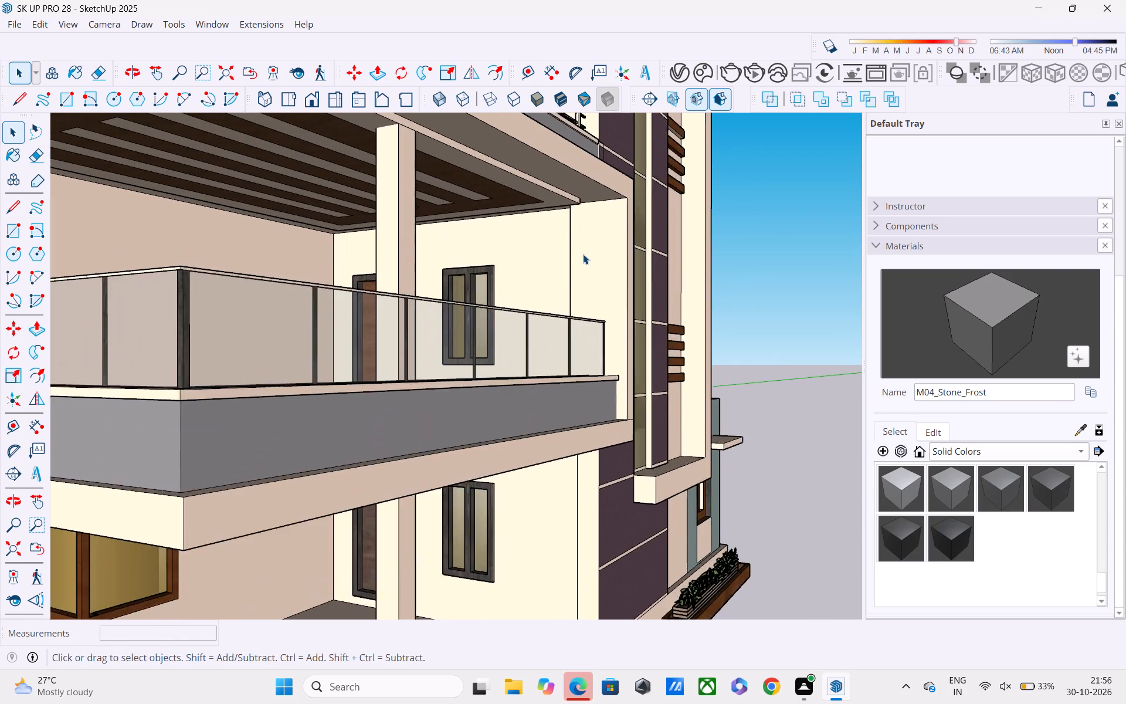
scroll(583, 254, "up", 2)
middle_click_drag(583, 254, 540, 228)
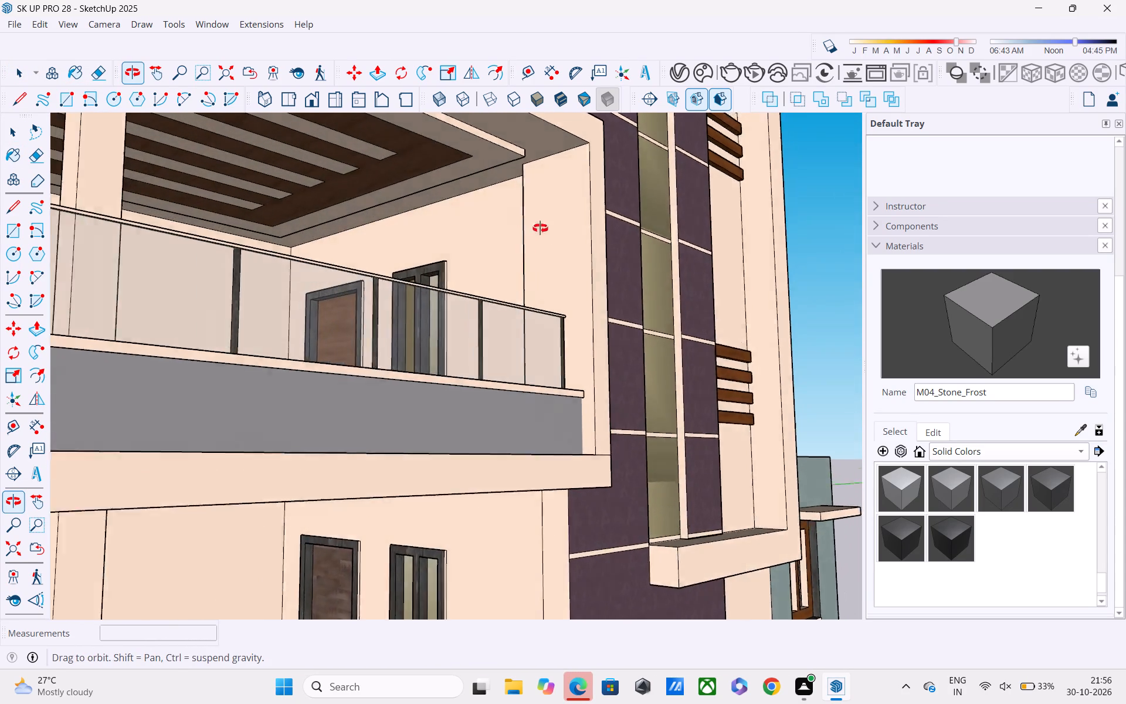
middle_click_drag(540, 228, 568, 247)
scroll(568, 247, "up", 1, "shift")
scroll(569, 246, "down", 9)
middle_click_drag(576, 260, 649, 327)
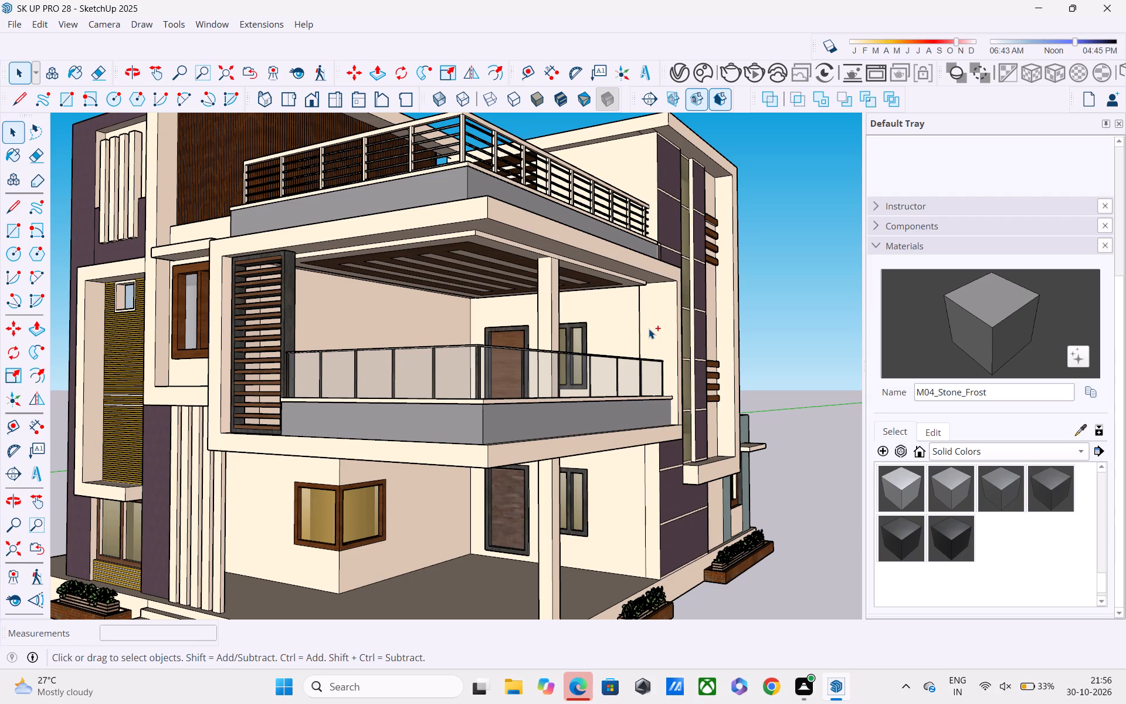
Save the model again while viewing the whole house from its front corner.
key("ctrl+s")
scroll(642, 321, "down", 8)
middle_click_drag(530, 347, 521, 295)
scroll(447, 362, "up", 3)
key("ctrl+s")
Examine the whole house exterior, including the corner window, porch steps and planters.
scroll(439, 348, "up", 1, "ctrl")
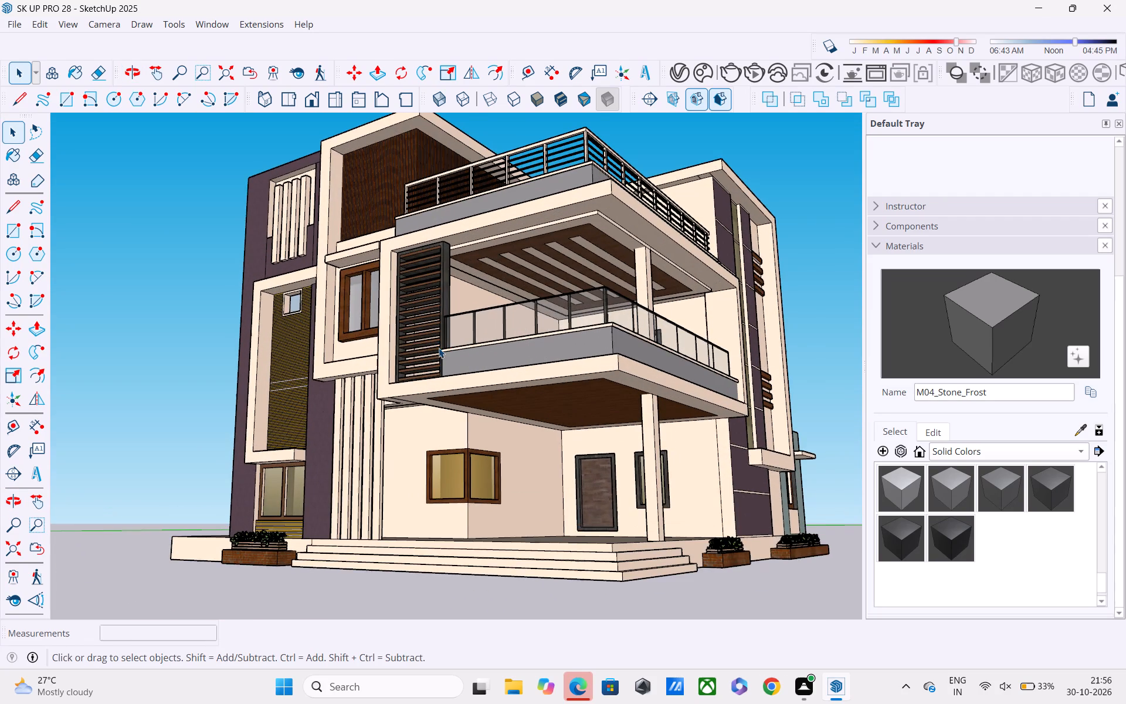
scroll(438, 337, "down", 8)
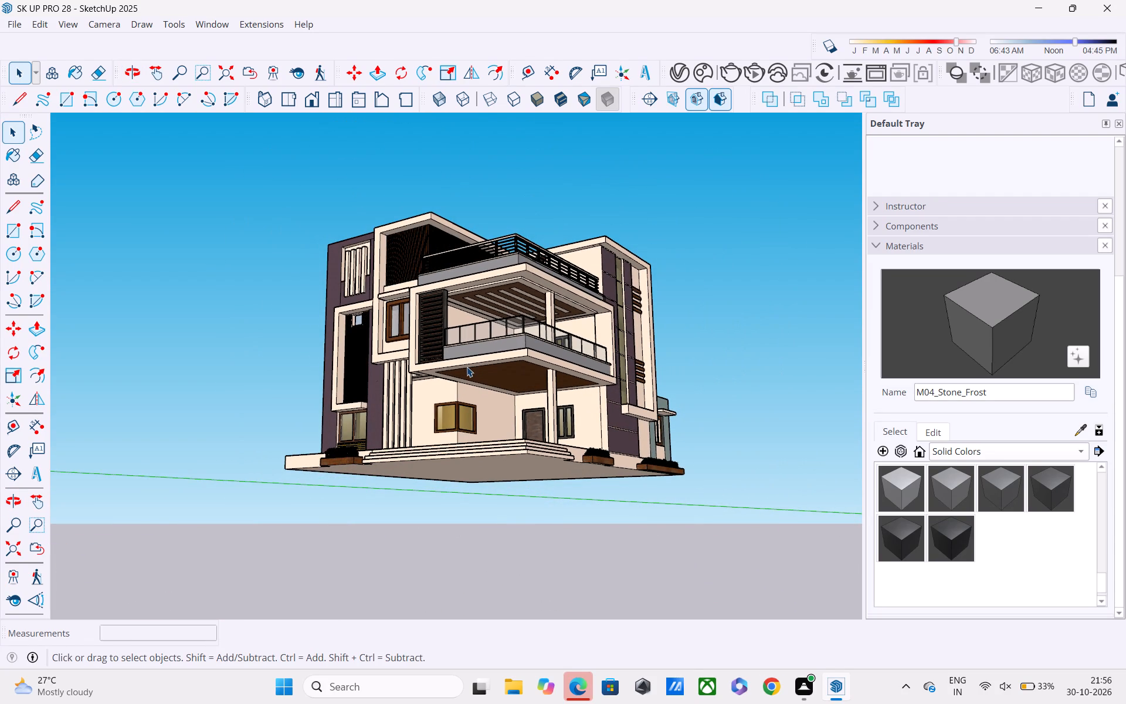
scroll(427, 387, "up", 2)
middle_click_drag(457, 401, 467, 431)
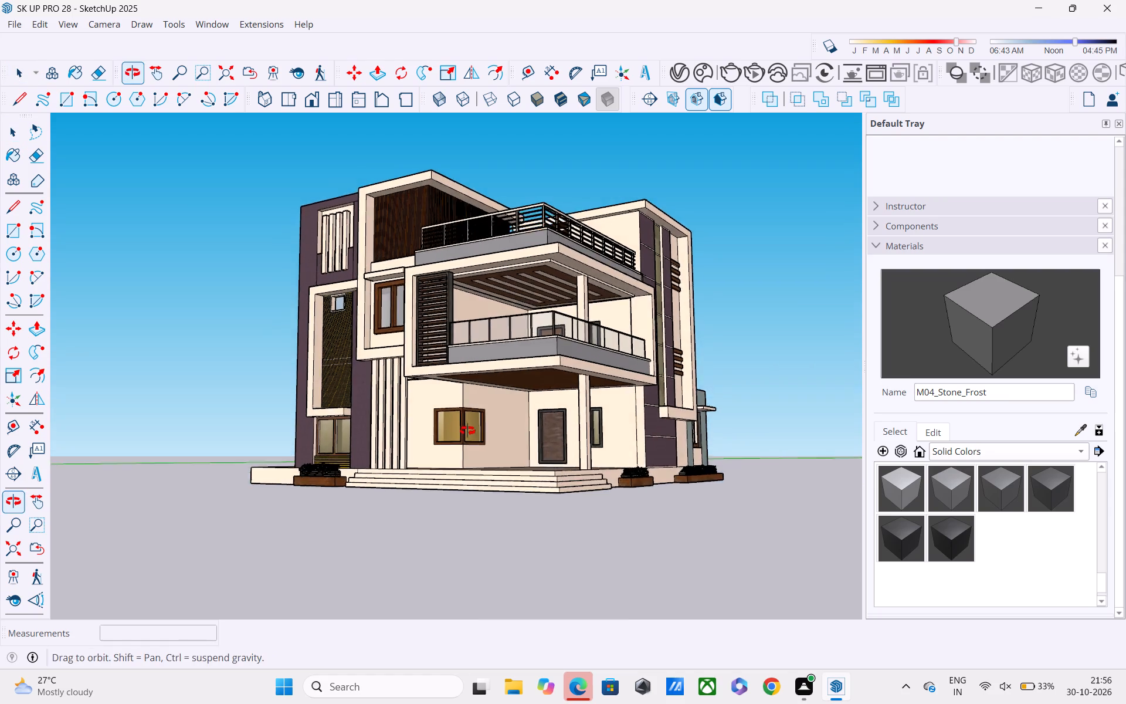
middle_click_drag(467, 431, 467, 435)
scroll(480, 459, "up", 4)
middle_click_drag(488, 482, 415, 504)
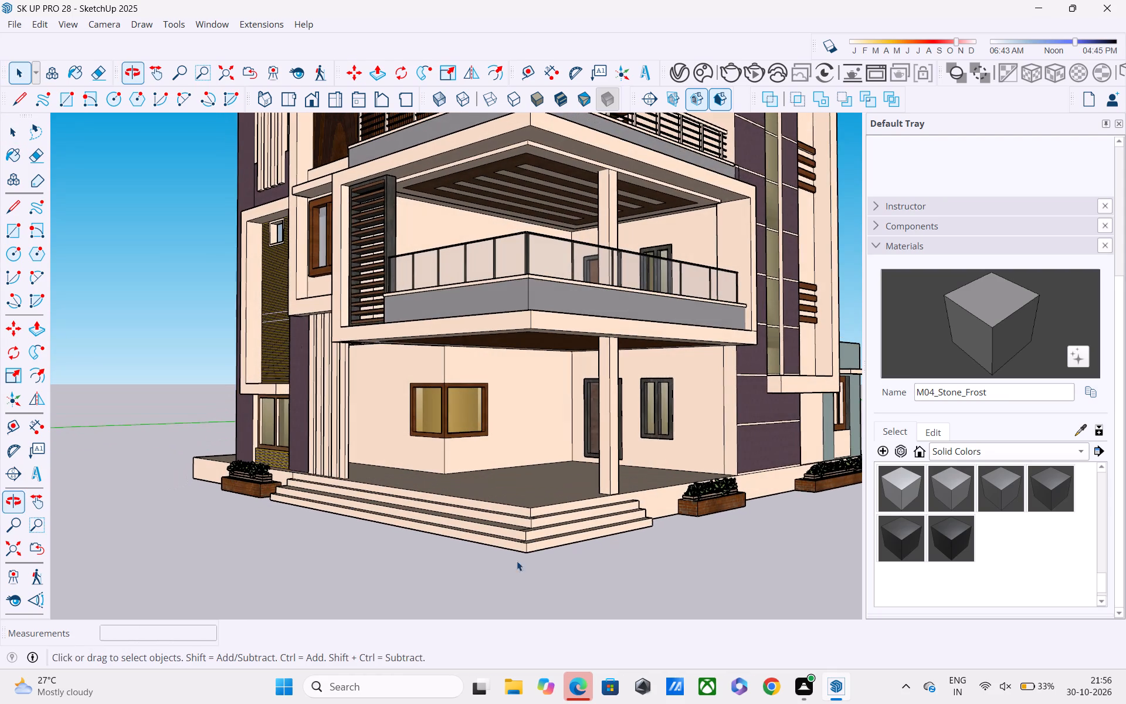
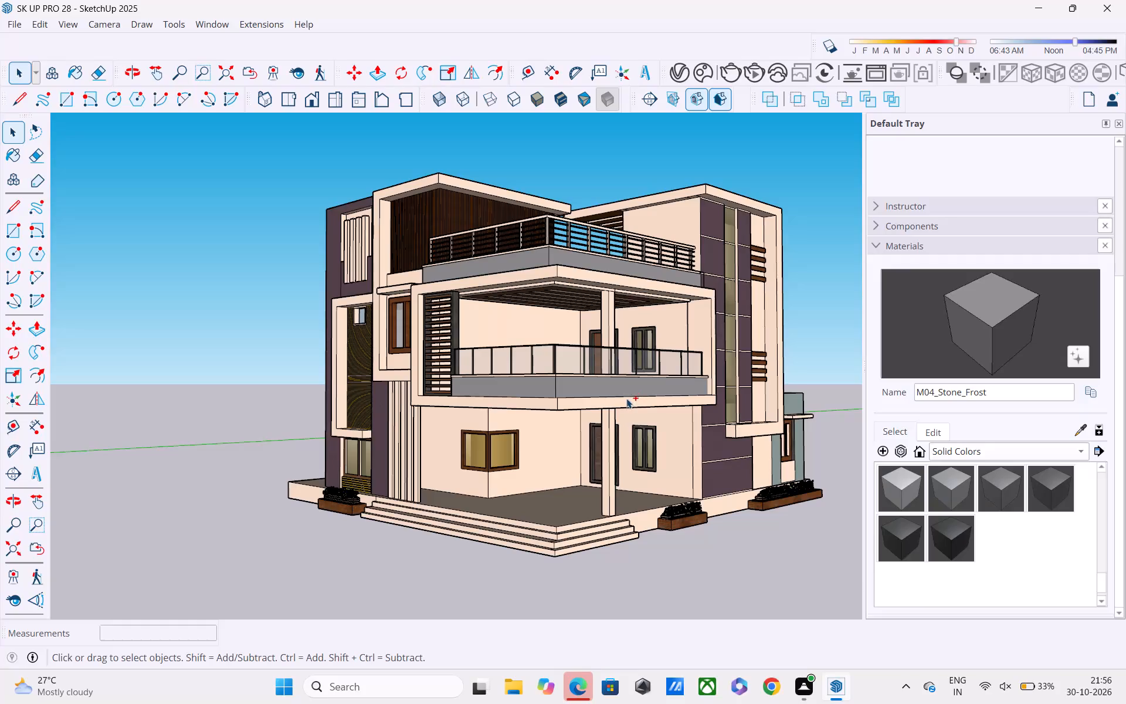
Save the house model again.
key("ctrl+s")
Examine the front corner from low and eye-level angles, including the balcony underside, slatted ceiling, grey parapets and porch.
middle_click_drag(620, 409, 593, 383)
scroll(593, 383, "up", 3)
middle_click_drag(596, 388, 623, 430)
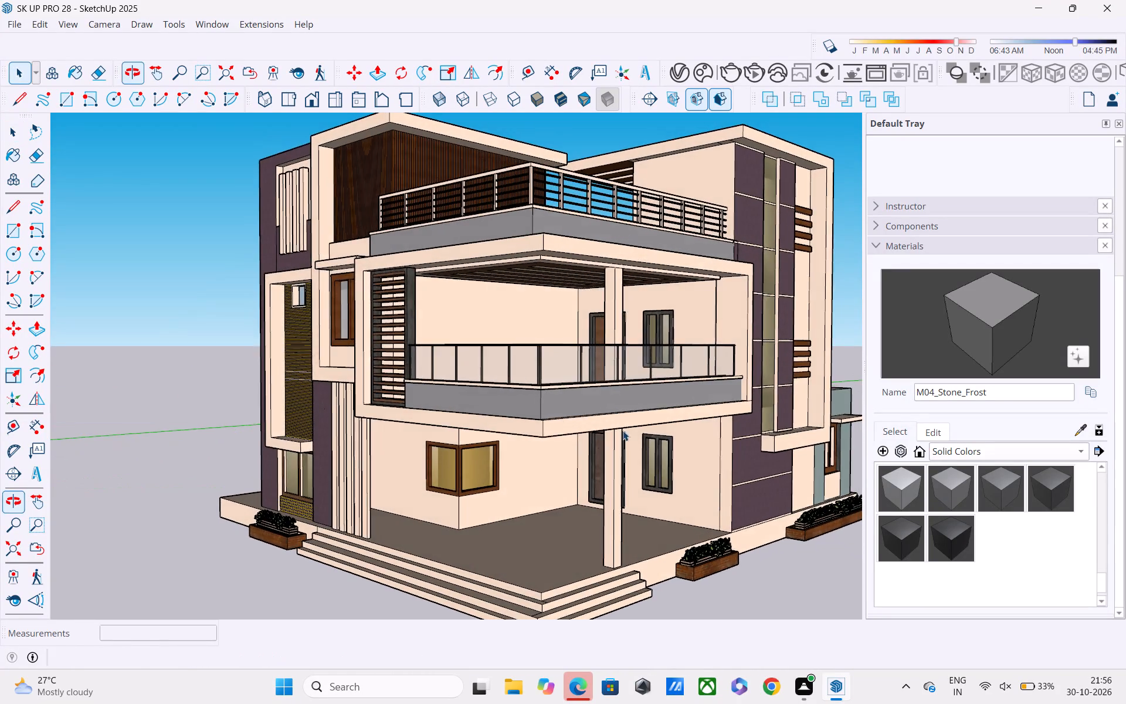
middle_click_drag(603, 412, 516, 328)
scroll(508, 324, "up", 2)
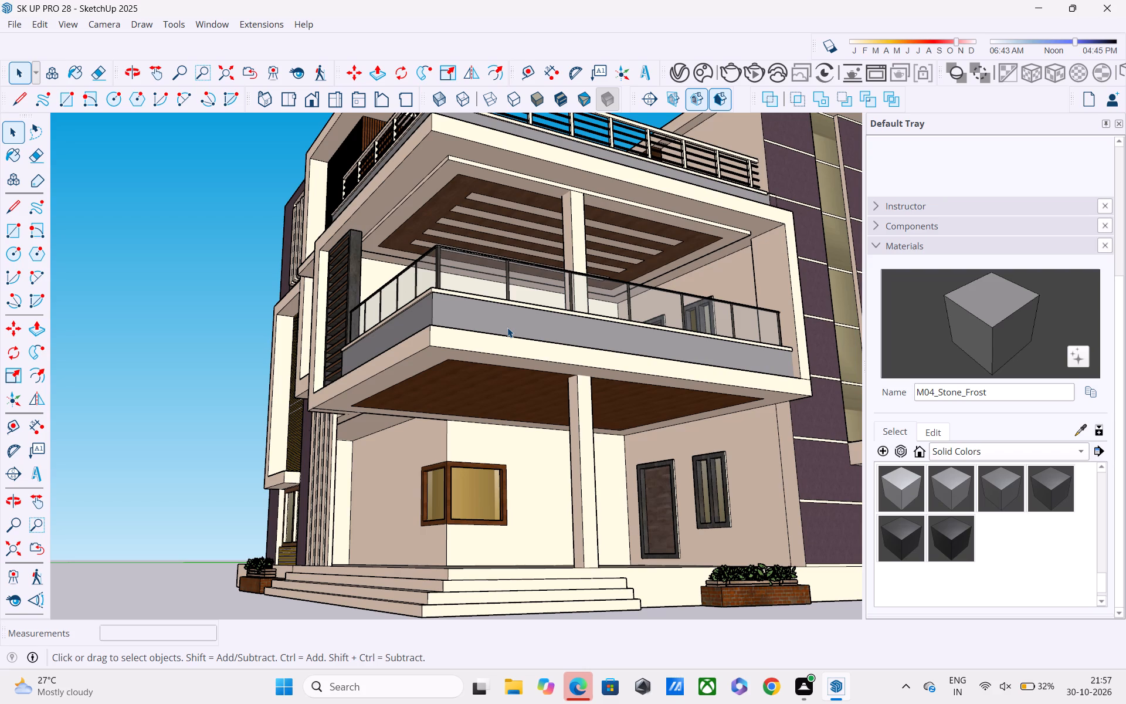
scroll(507, 327, "down", 2)
scroll(417, 290, "down", 3)
scroll(486, 341, "down", 7)
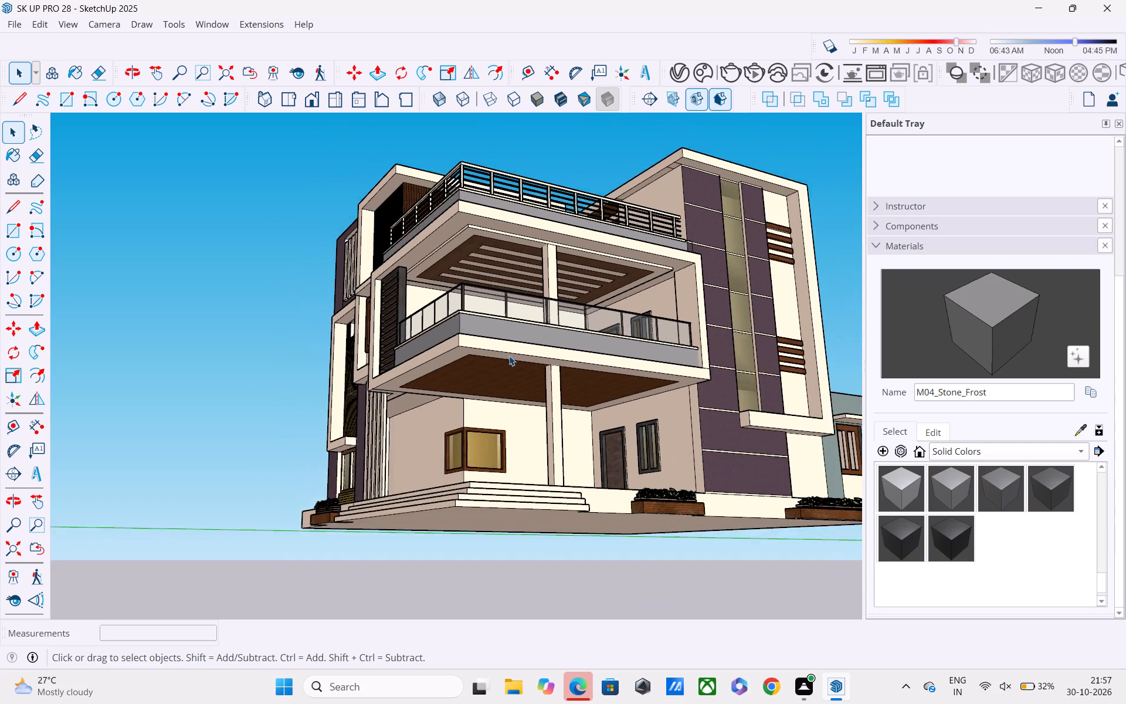
scroll(509, 356, "up", 1)
middle_click_drag(513, 357, 499, 434)
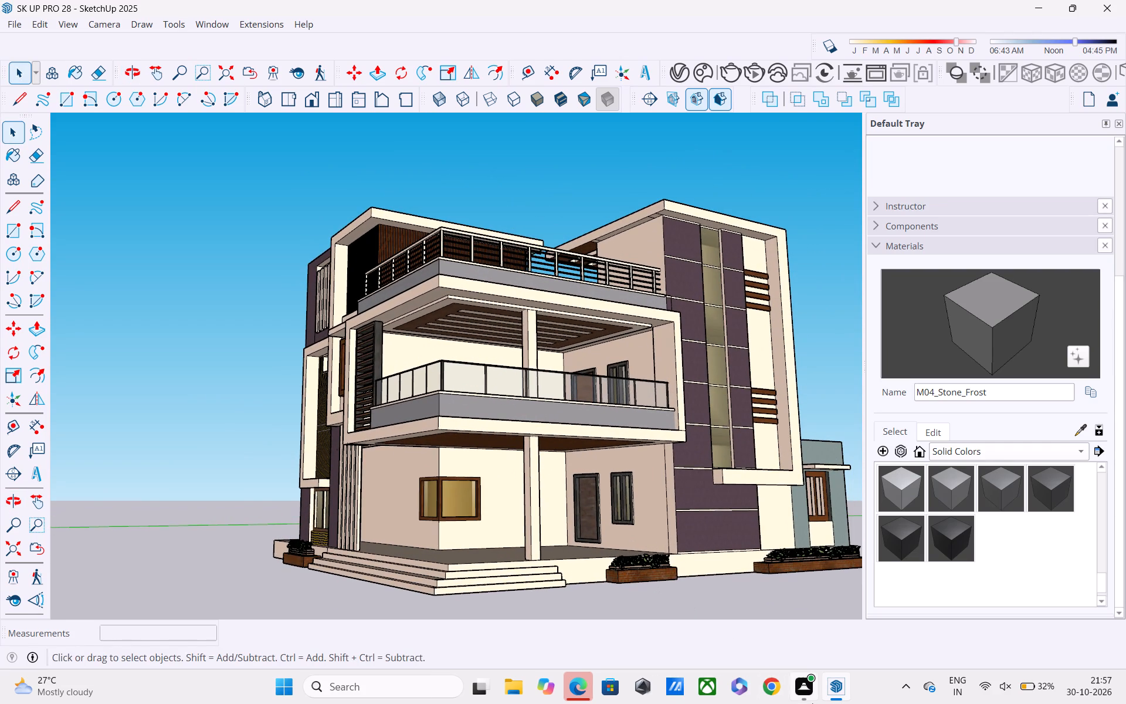